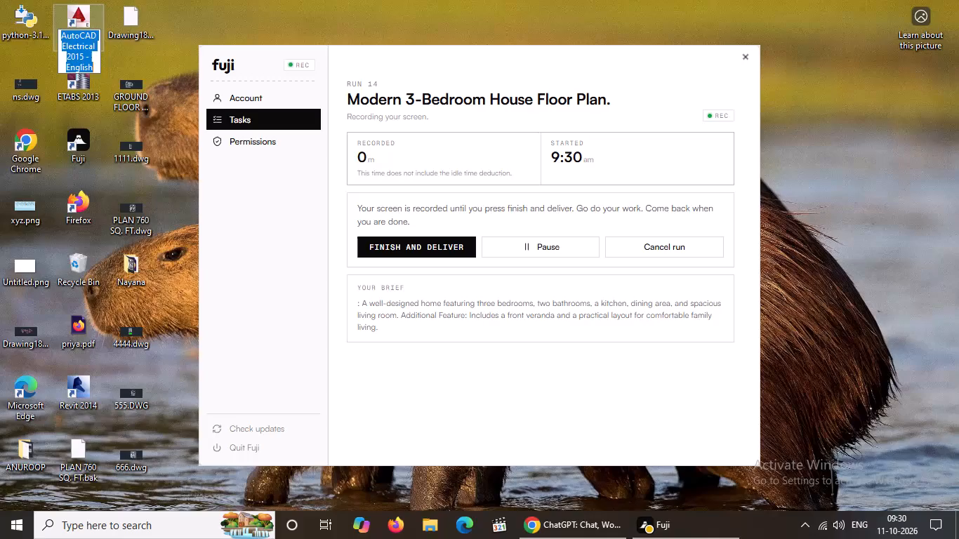
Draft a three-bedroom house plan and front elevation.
Launch AutoCAD Electrical 2015 from its desktop shortcut.
double_click(77, 26)
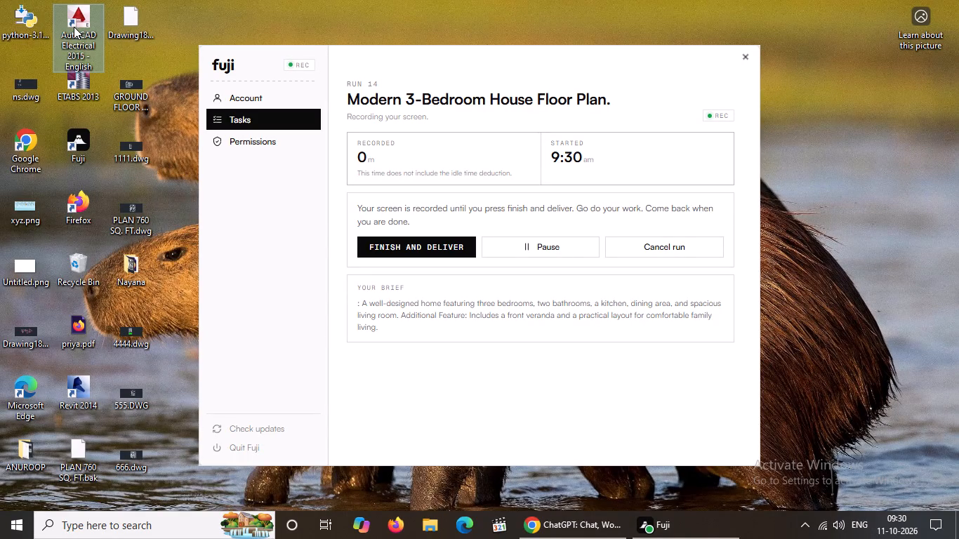
right_click(67, 52)
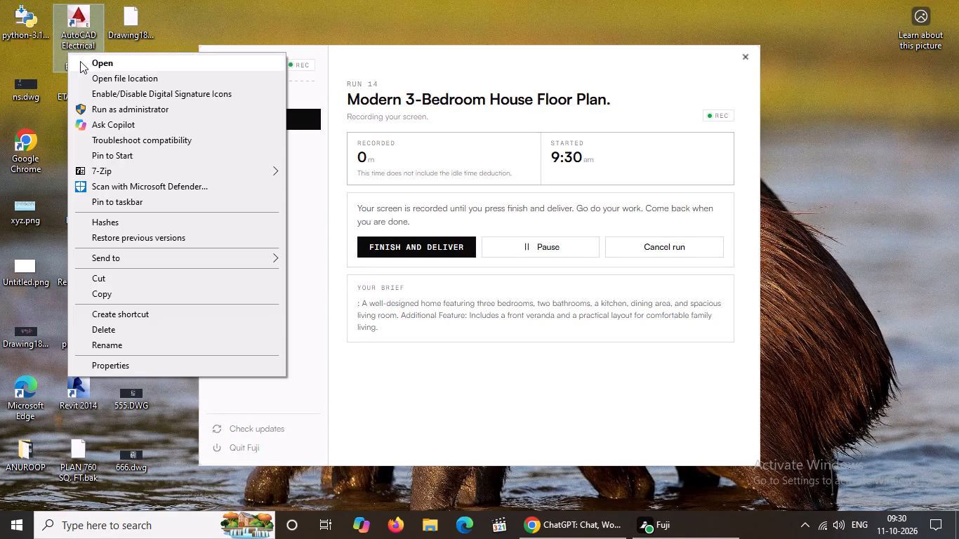
left_click(89, 62)
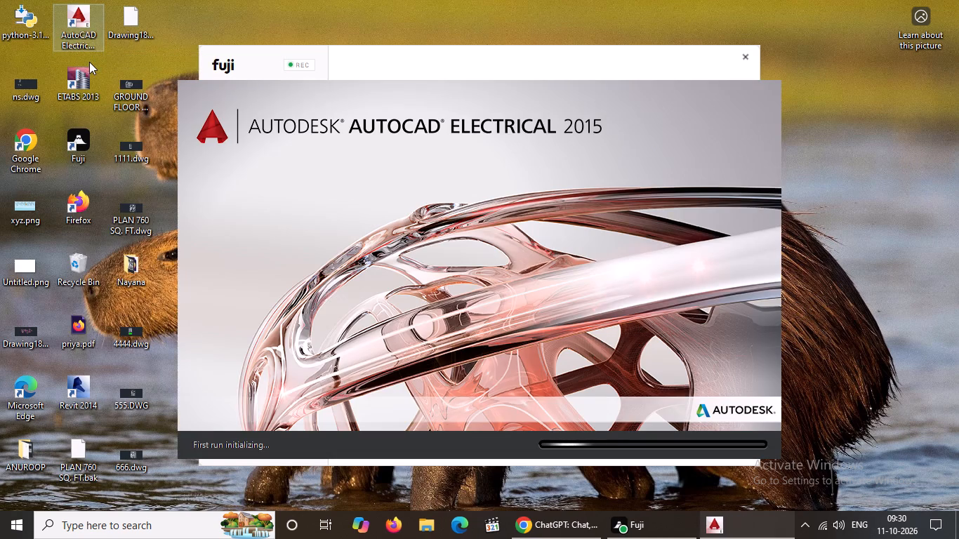
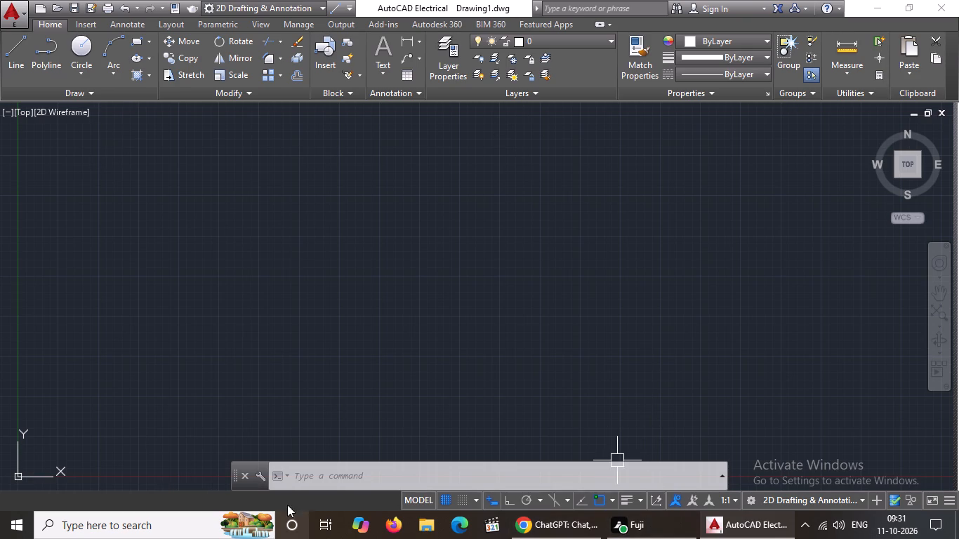
Turn on command history logging for the drawing with the LOGFILEON command.
left_click(315, 480)
type("log")
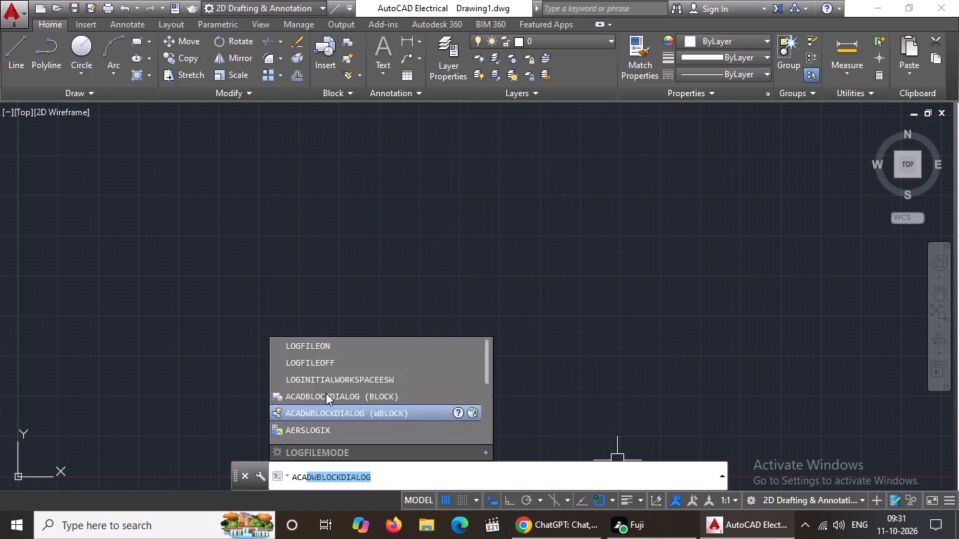
left_click(339, 345)
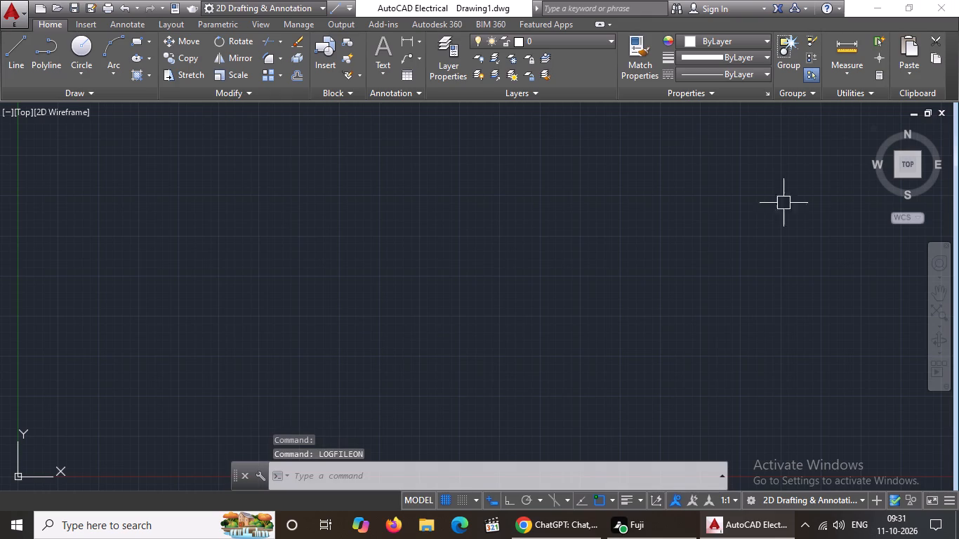
Begin calling the UNITS command for the drawing and close the open ChatGPT browser window.
type("un")
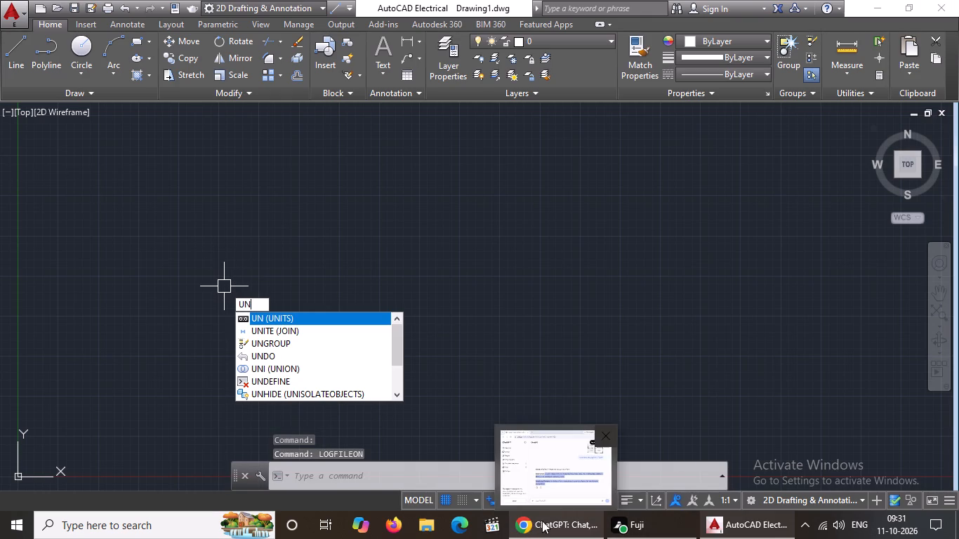
left_click(607, 432)
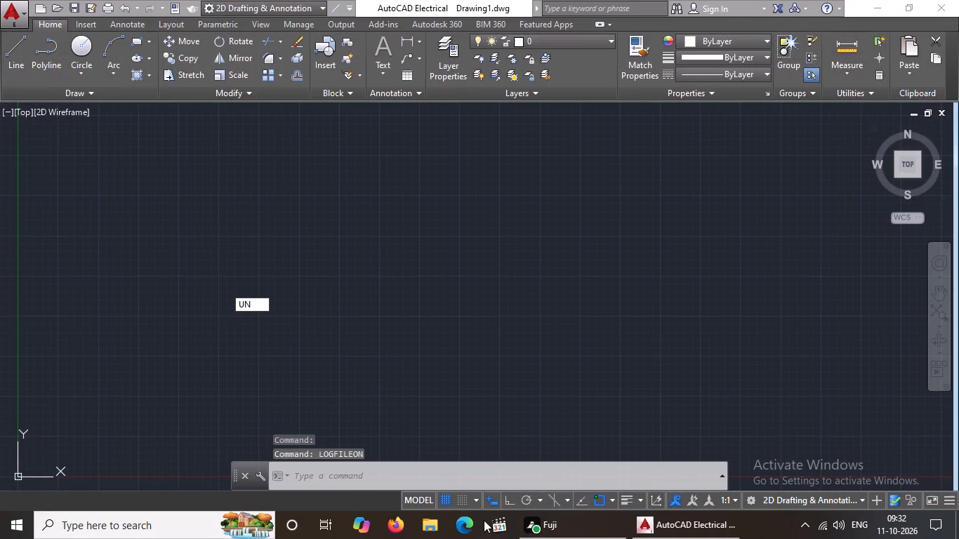
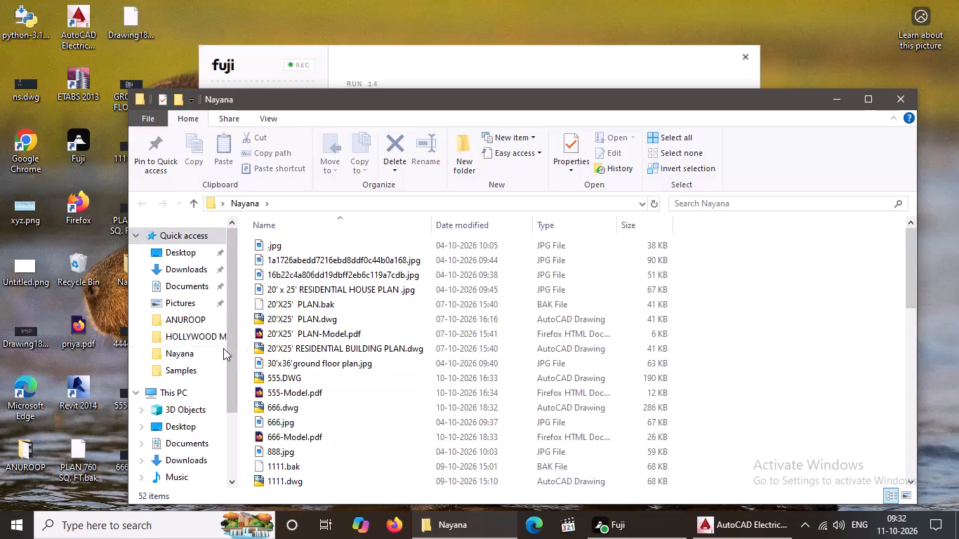
Open the reference floor plan image 7777.jpg from the Nayana folder, examine its room layout and sizes at full window size, and close it.
left_click(178, 352)
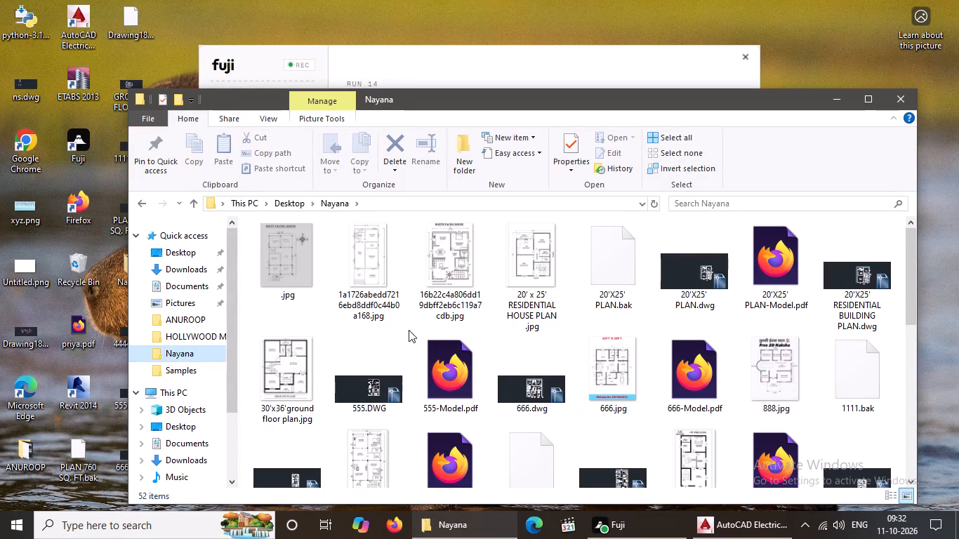
scroll(465, 437, "down", 4)
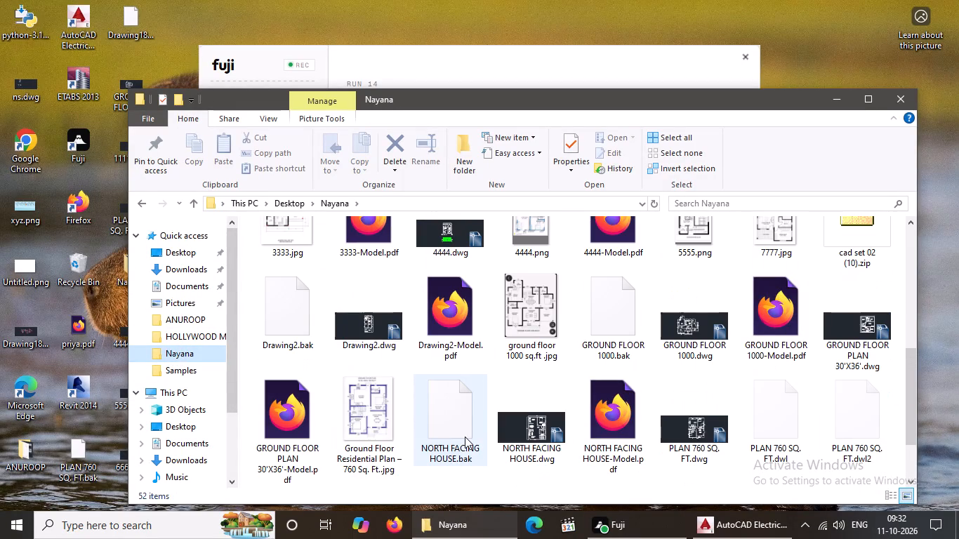
scroll(469, 434, "down", 4)
scroll(783, 331, "up", 2)
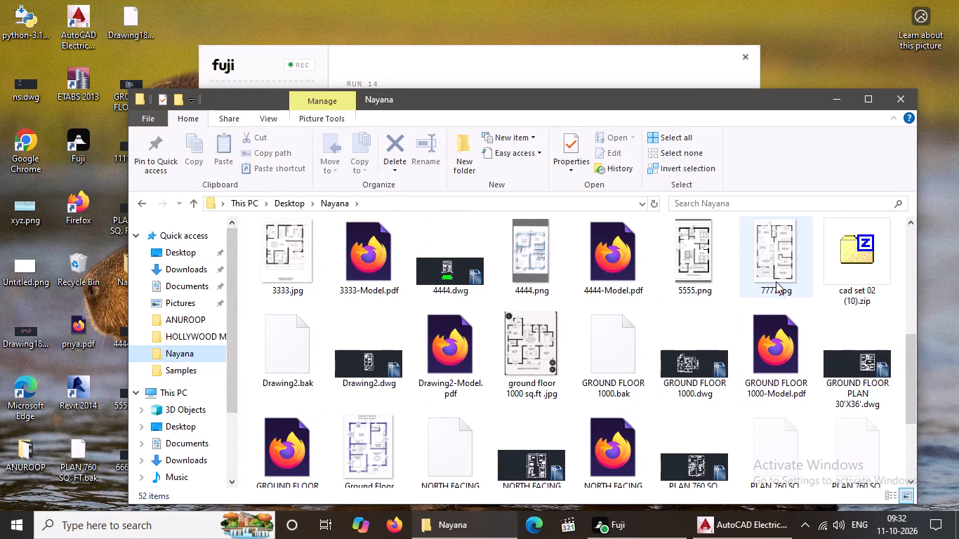
double_click(776, 281)
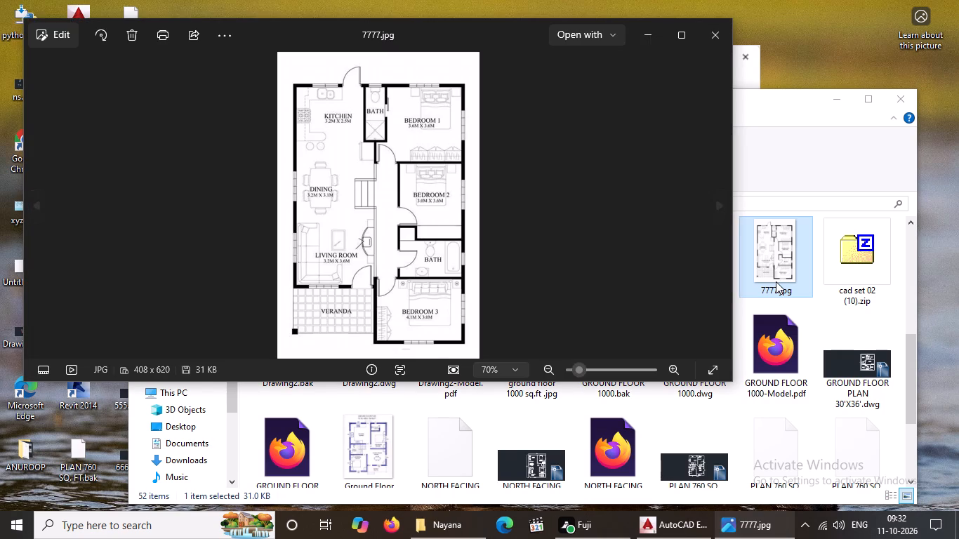
left_click(680, 39)
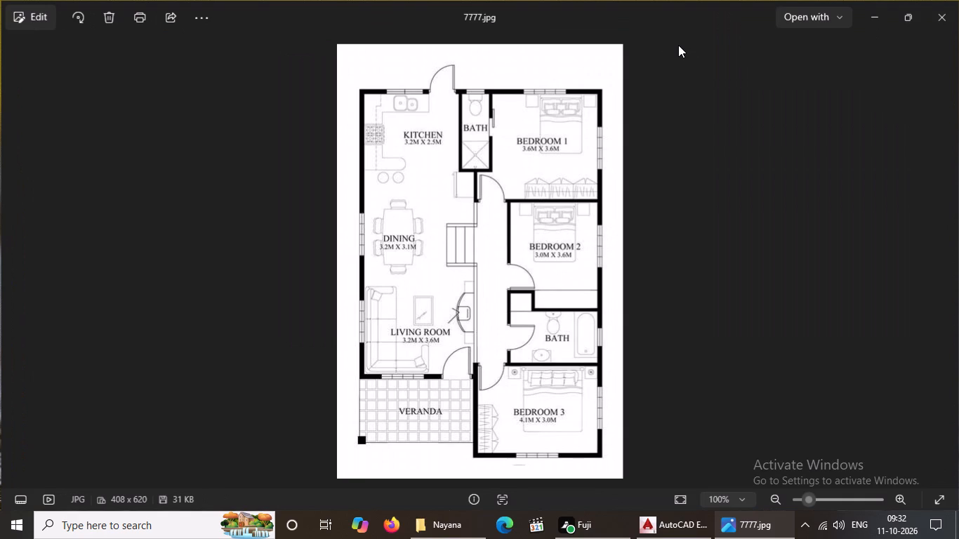
left_click(948, 8)
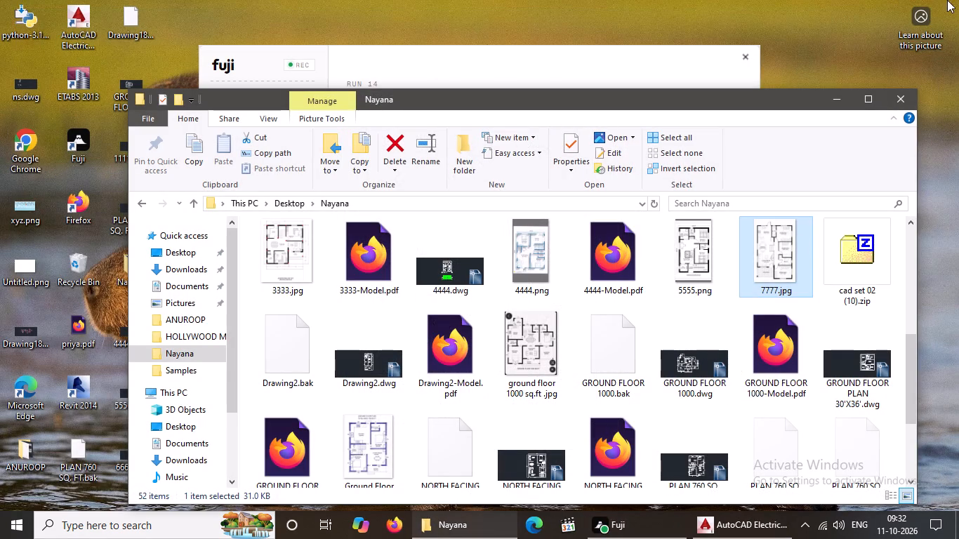
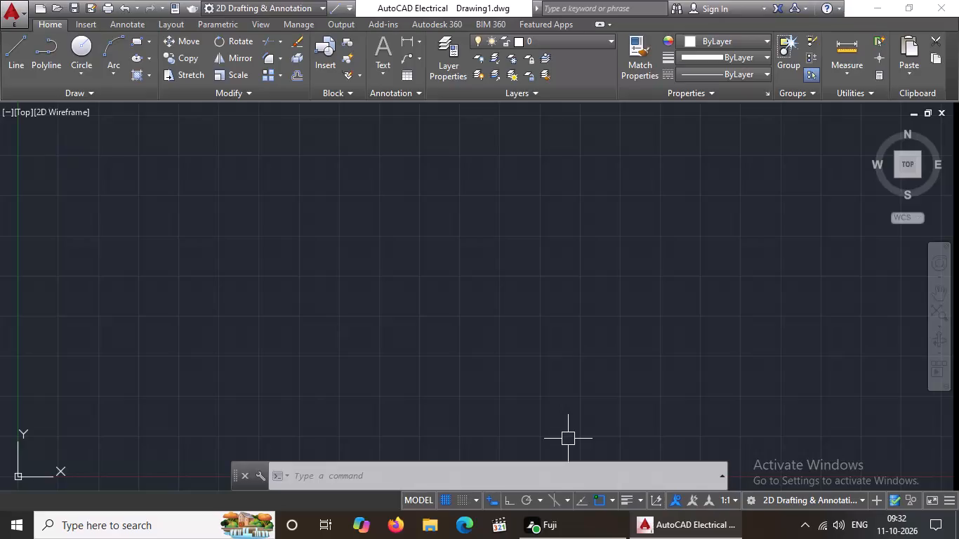
Turn on log file recording for the drawing session with LOGFILEON.
type("log")
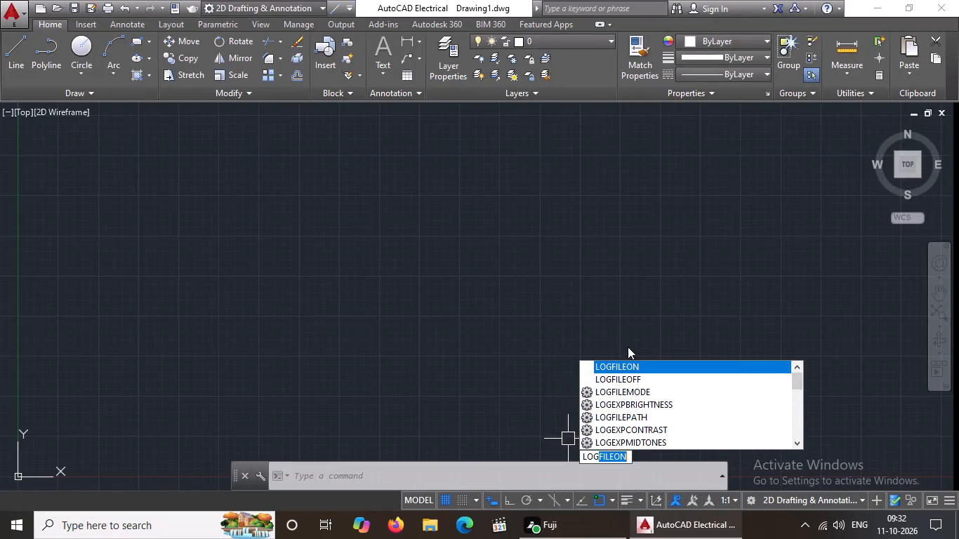
left_click(632, 364)
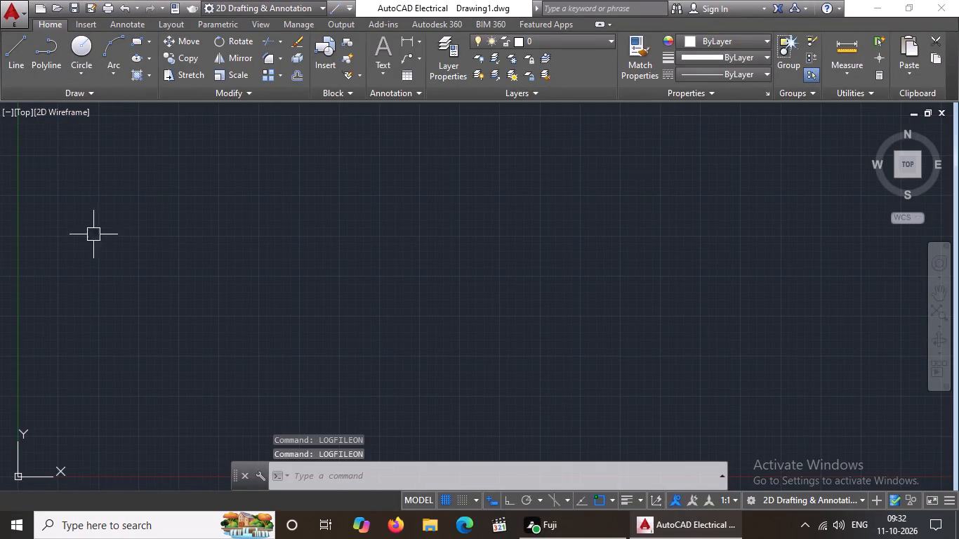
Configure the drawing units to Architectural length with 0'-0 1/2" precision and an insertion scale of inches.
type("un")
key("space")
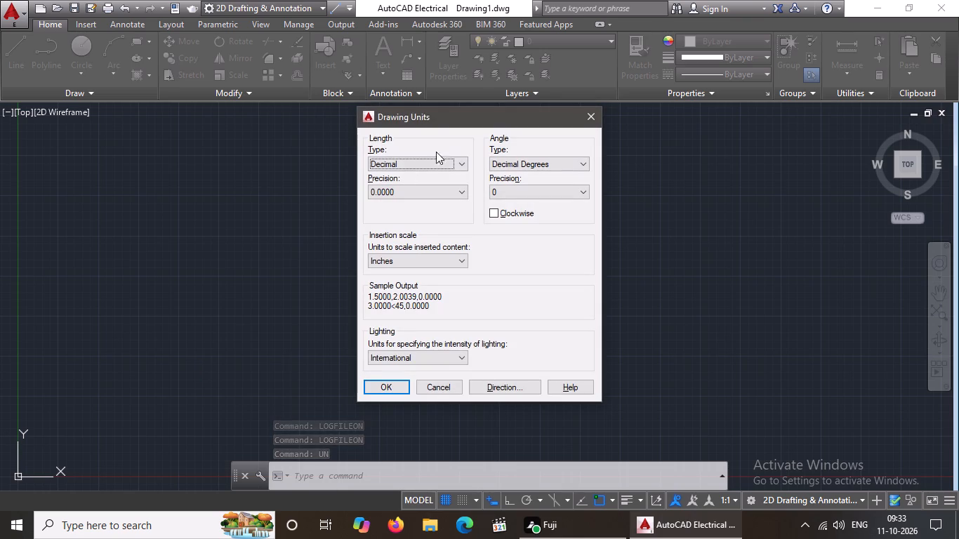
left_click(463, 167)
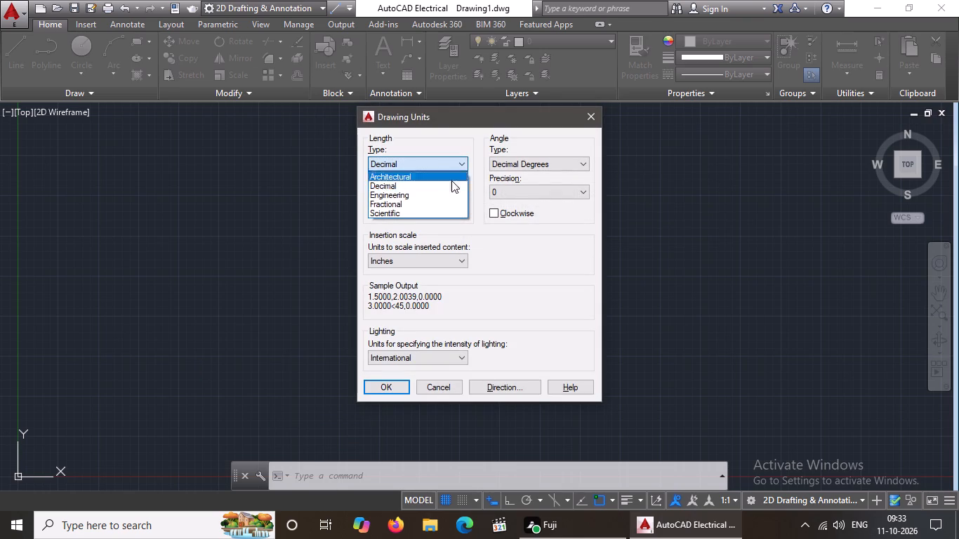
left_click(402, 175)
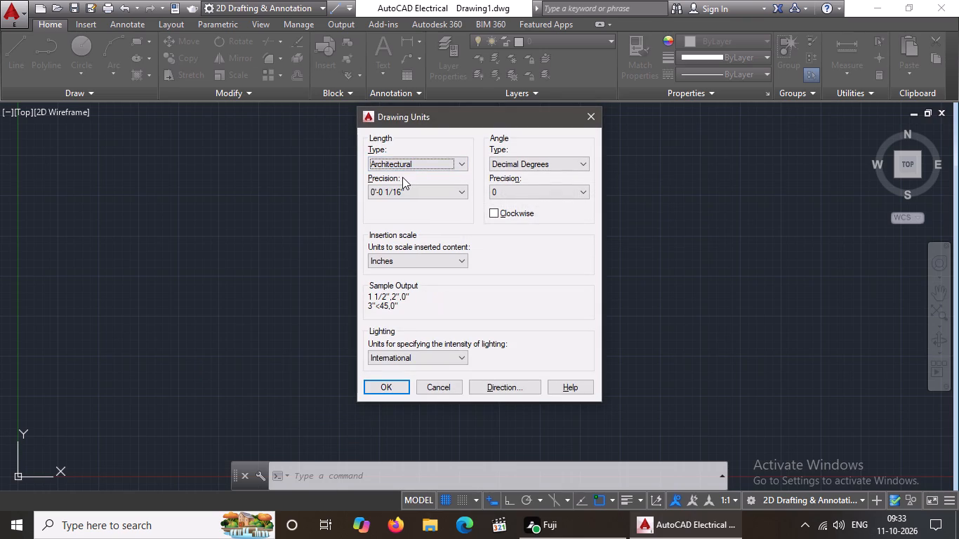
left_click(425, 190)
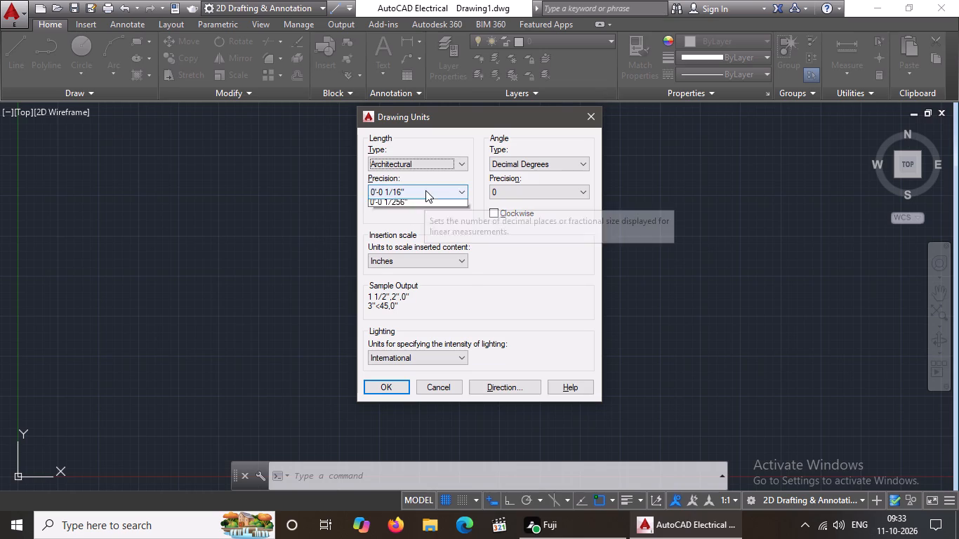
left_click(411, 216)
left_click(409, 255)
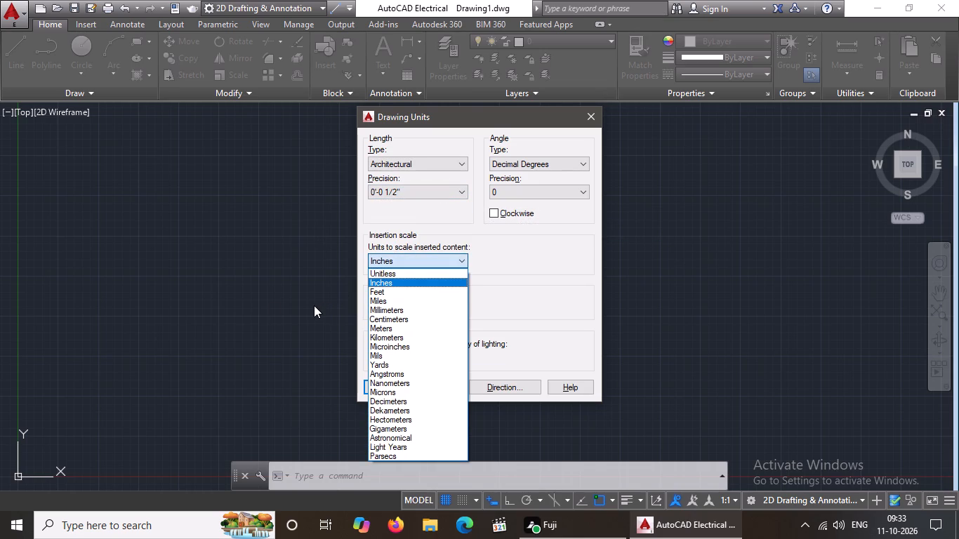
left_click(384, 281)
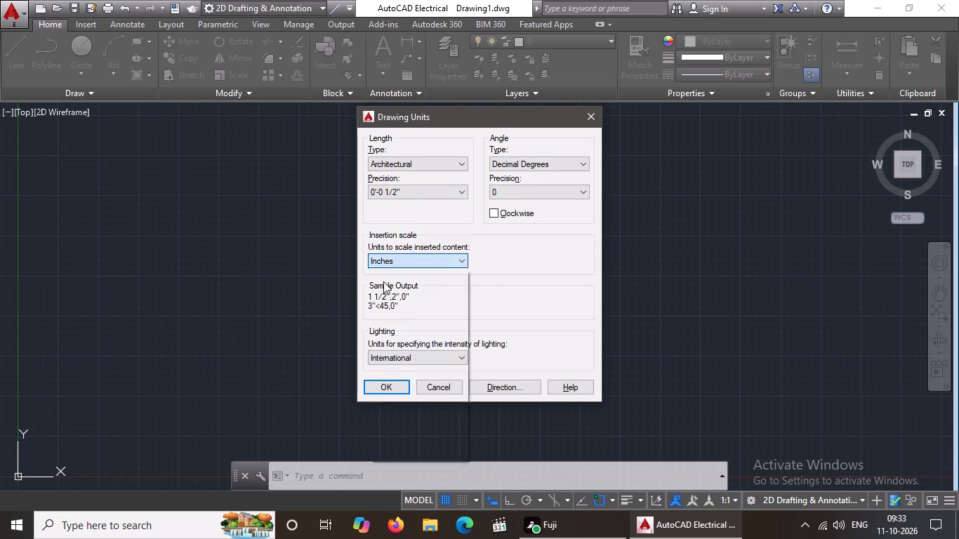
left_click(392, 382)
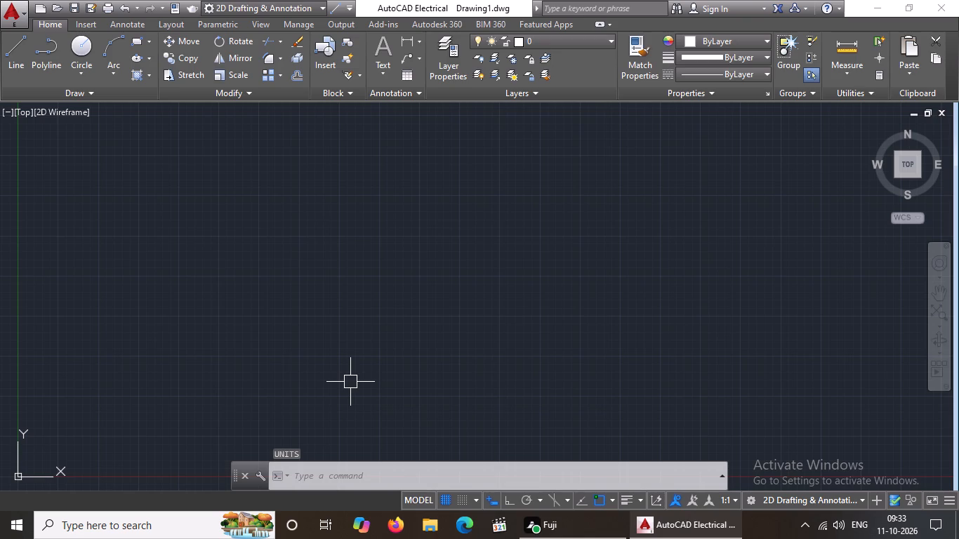
Modify the Standard dimension style's primary units to Architectural with 0'-0 1/2" precision, and make the style current.
type("d")
key("space")
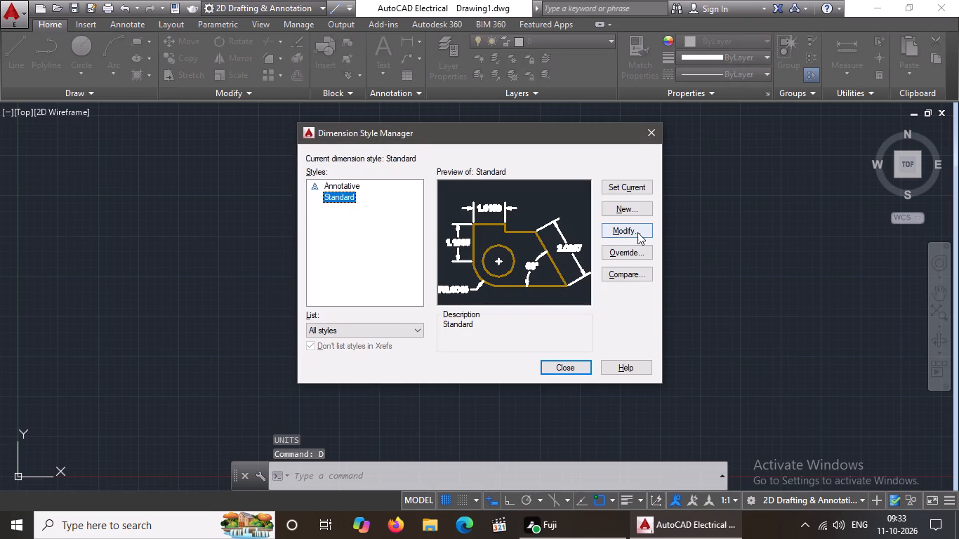
left_click(630, 229)
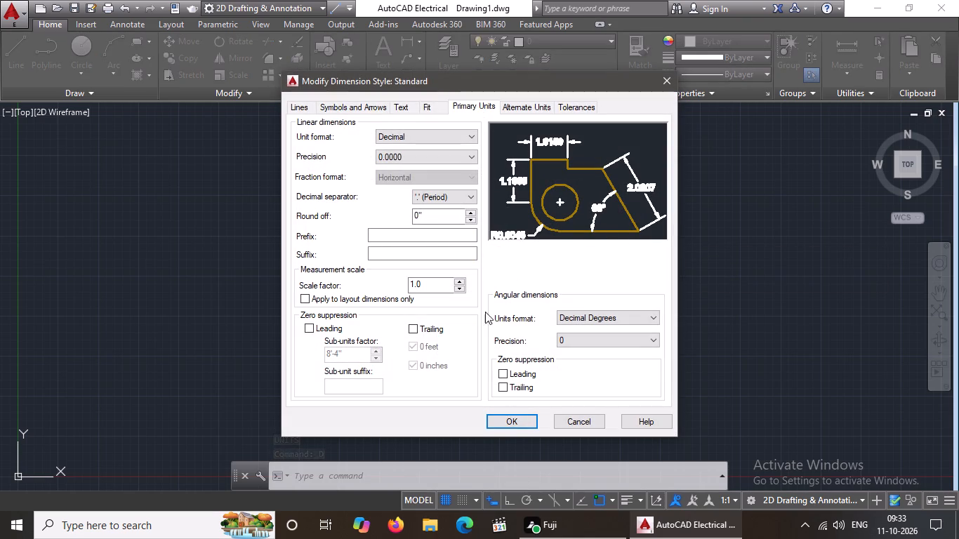
left_click(465, 135)
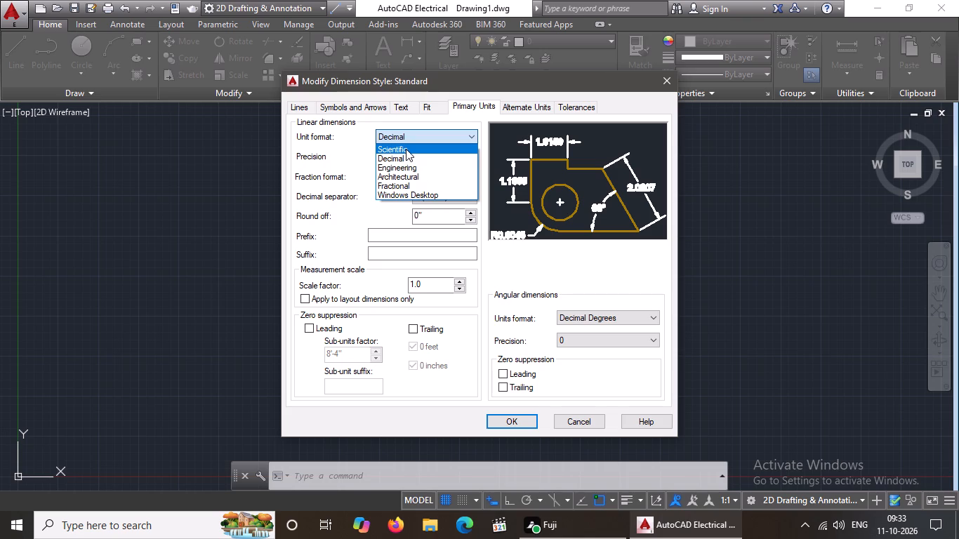
left_click(404, 177)
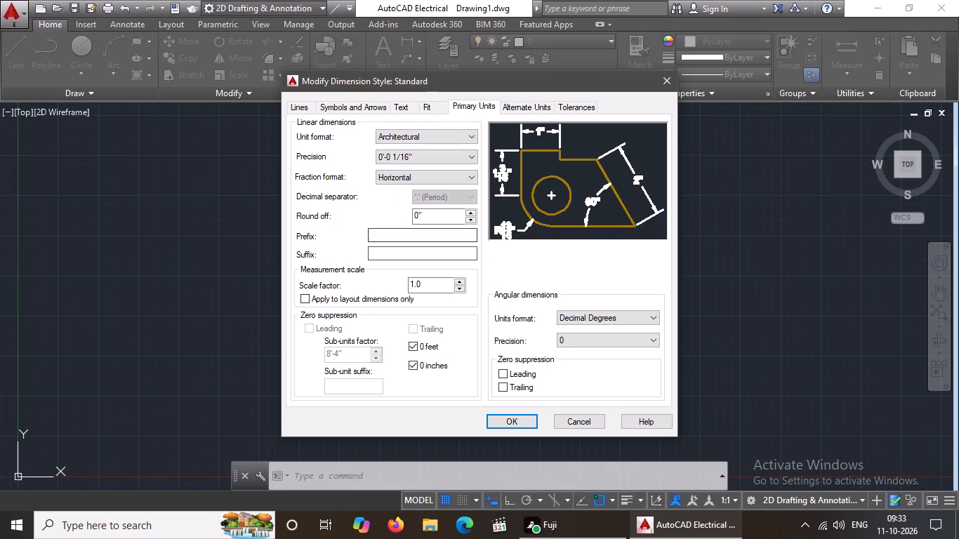
left_click(468, 156)
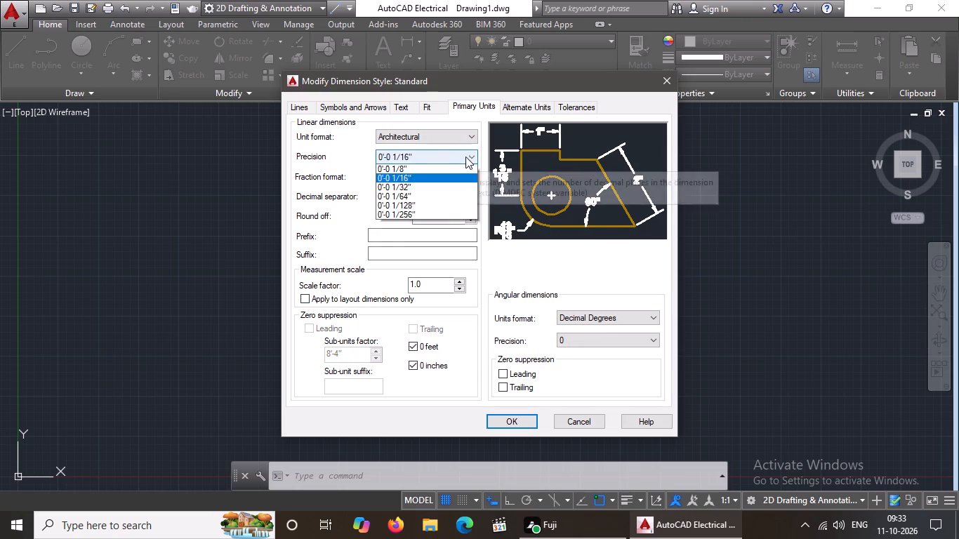
left_click(399, 173)
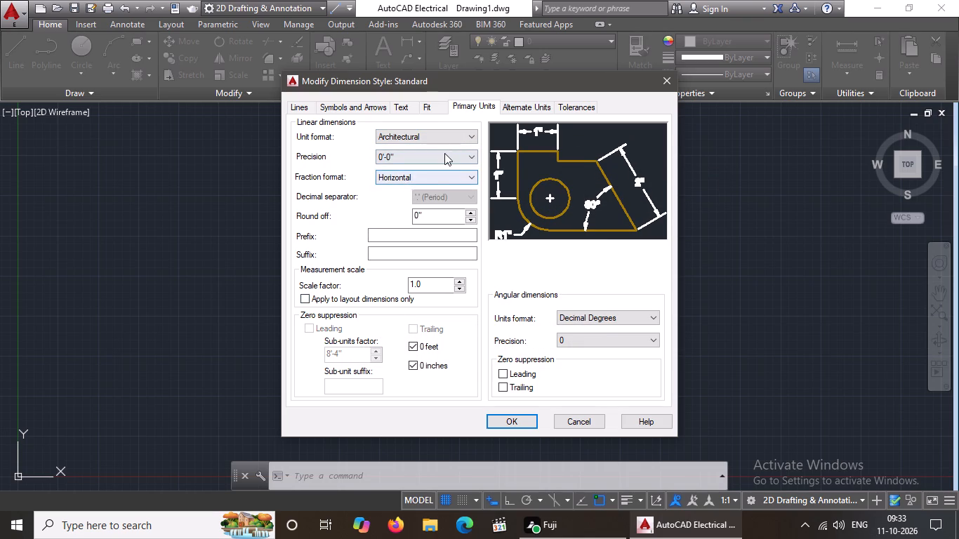
left_click(444, 154)
left_click(417, 177)
left_click(413, 180)
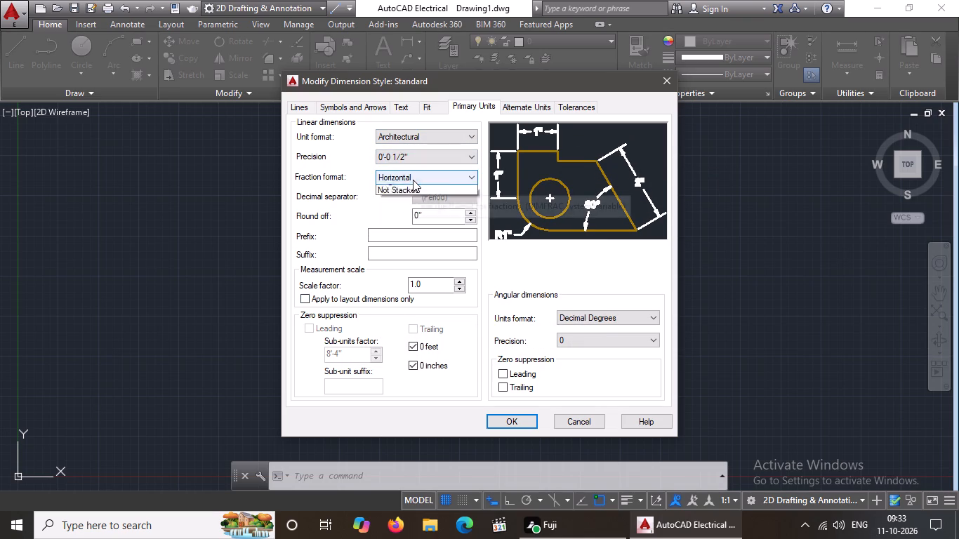
left_click(404, 407)
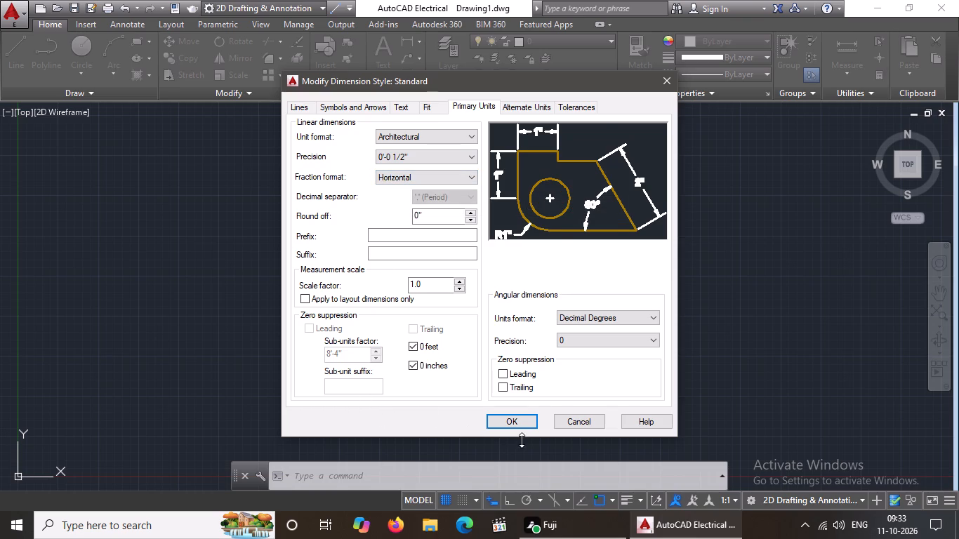
left_click(518, 423)
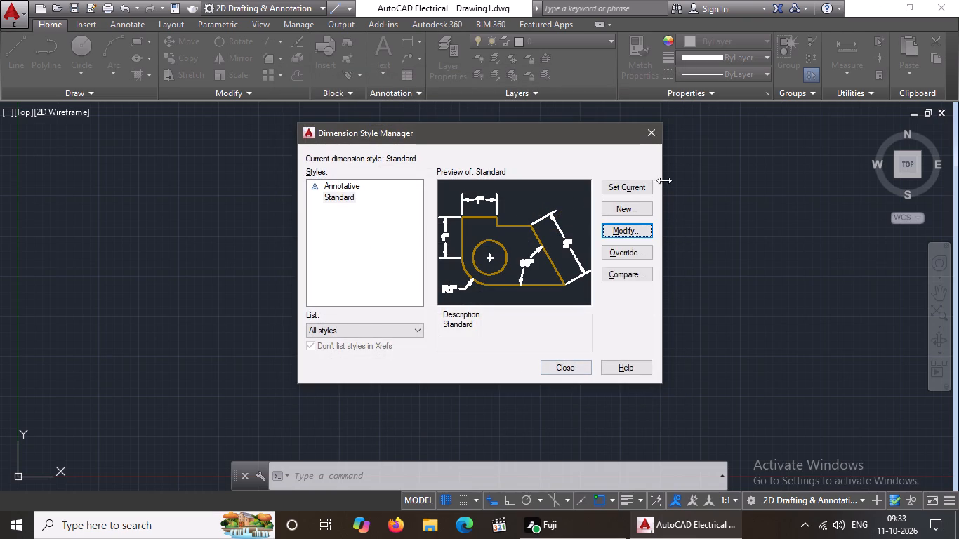
left_click(636, 187)
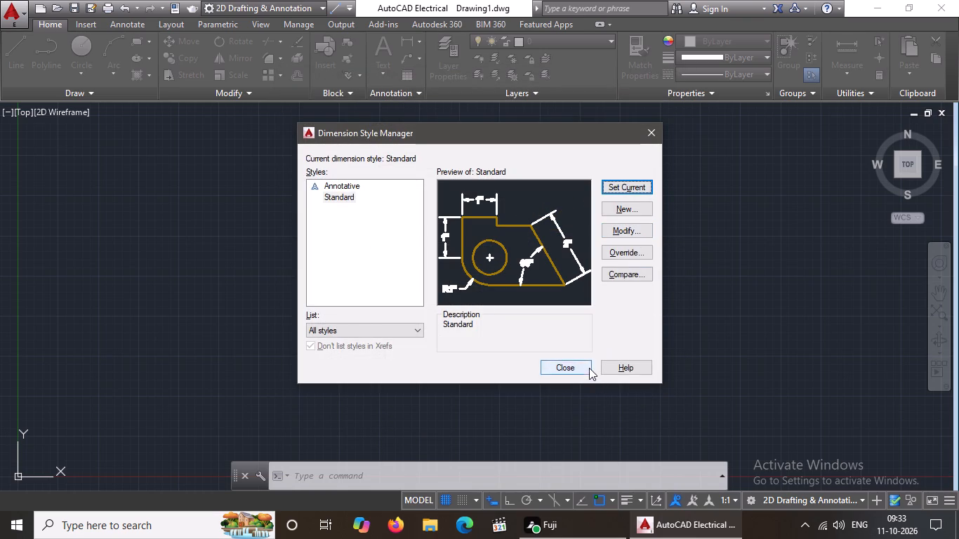
left_click(589, 368)
Switch Ortho mode on and the drawing grid off, leaving no line drawn.
left_click(9, 65)
left_click(305, 263)
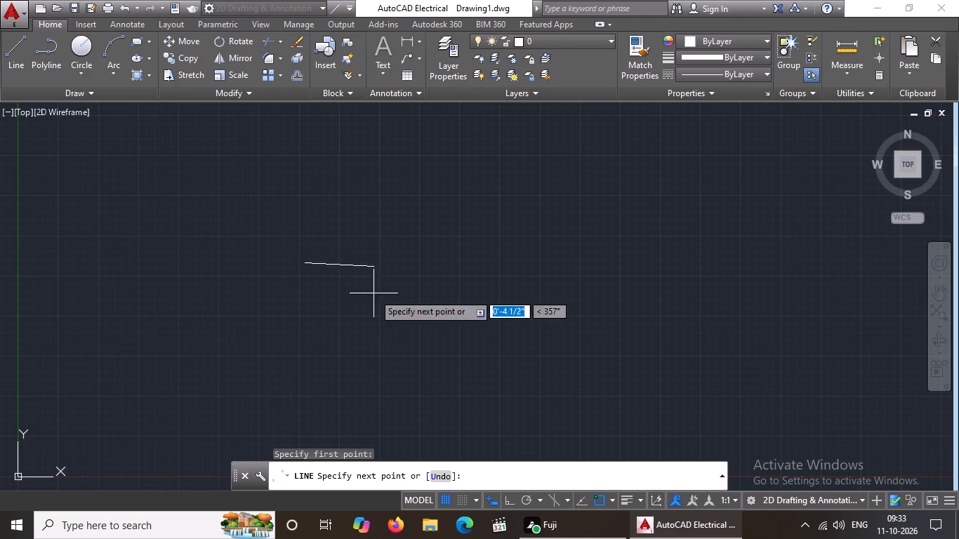
key("F8")
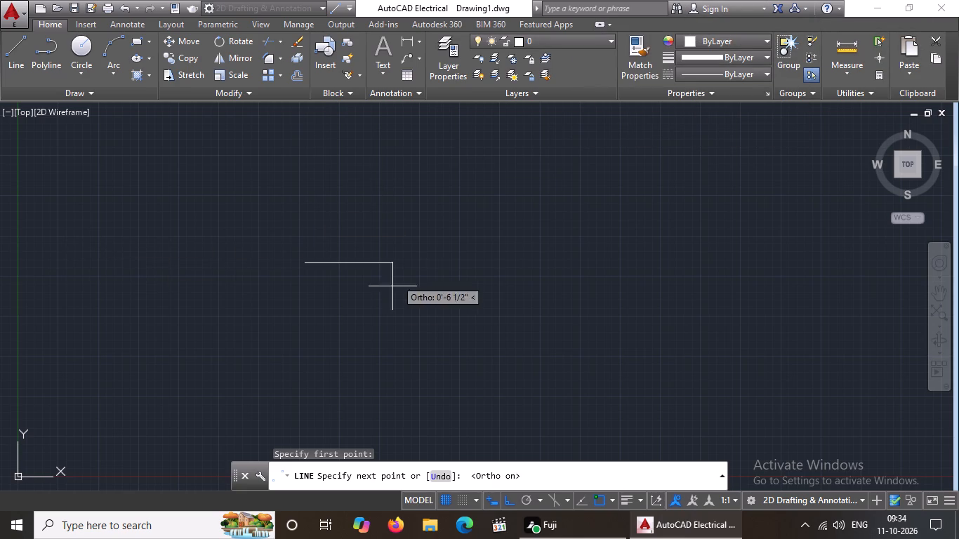
left_click(450, 498)
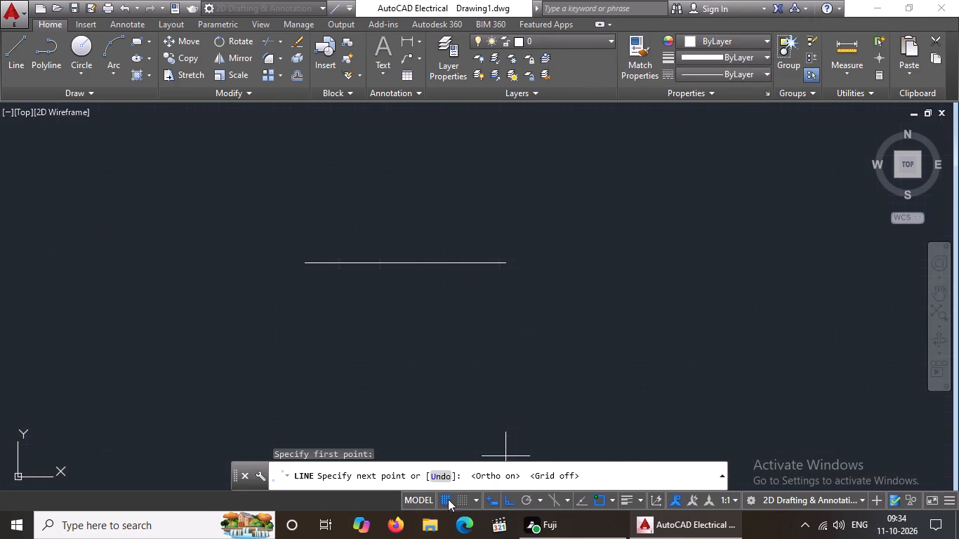
scroll(528, 273, "down", 3)
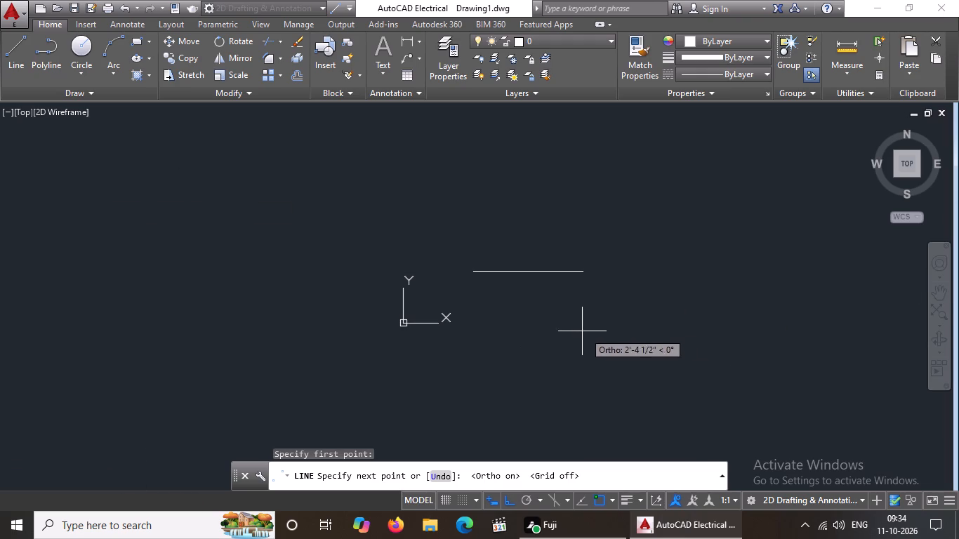
key("Escape")
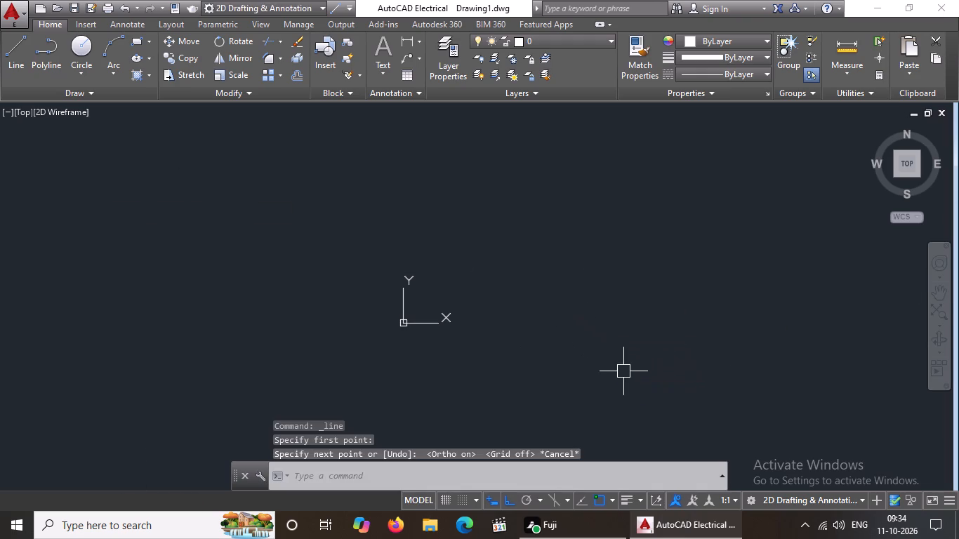
key("Escape")
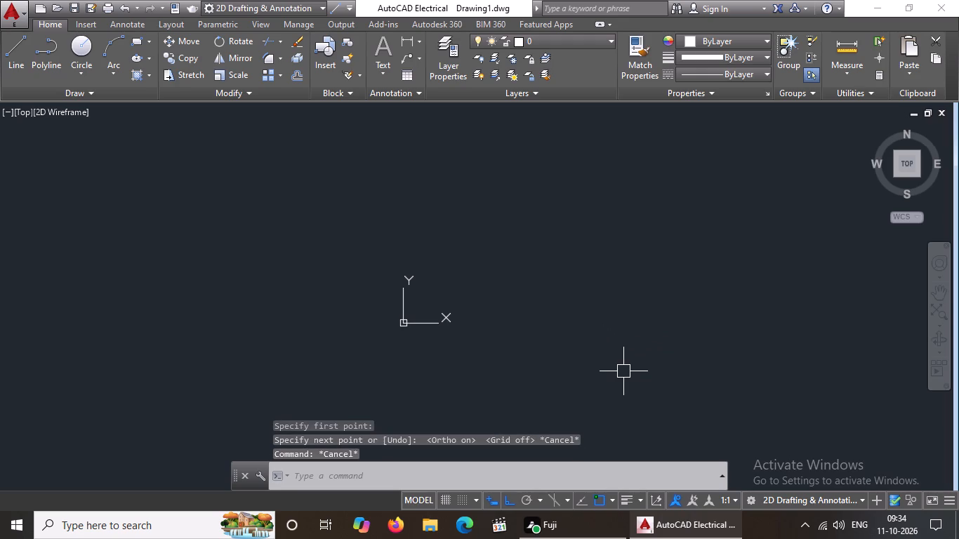
Configure the drawing units to Decimal length with 0.0 precision and an insertion scale of meters.
type("un")
key("space")
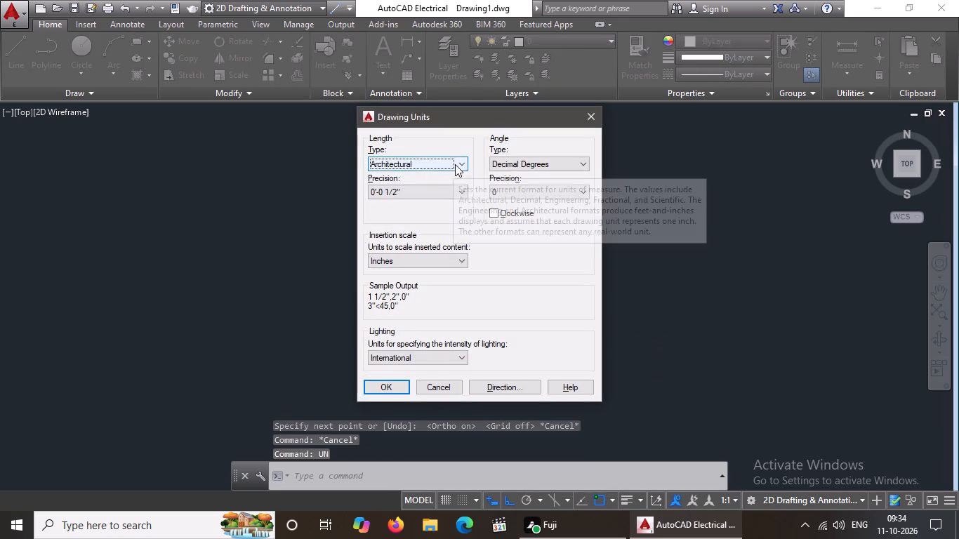
left_click(455, 164)
left_click(406, 182)
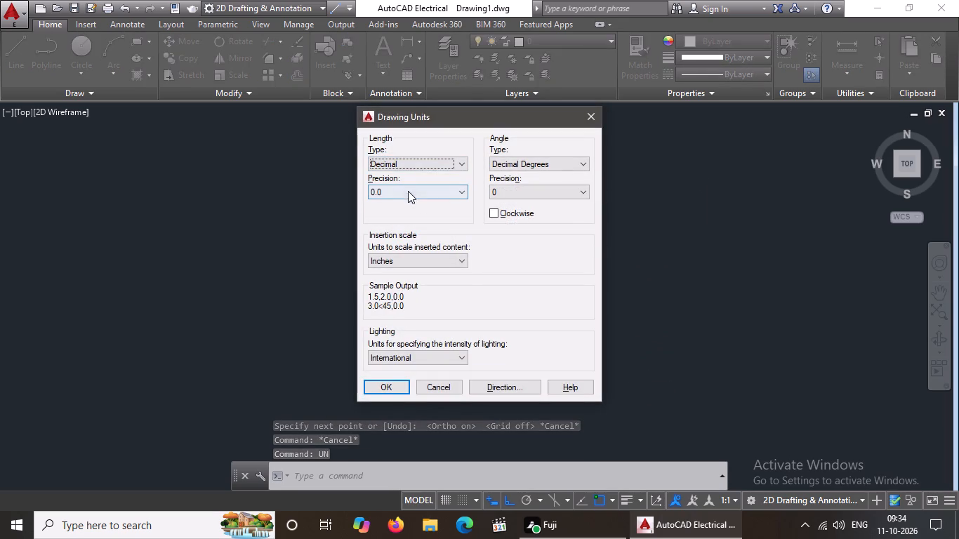
left_click(438, 188)
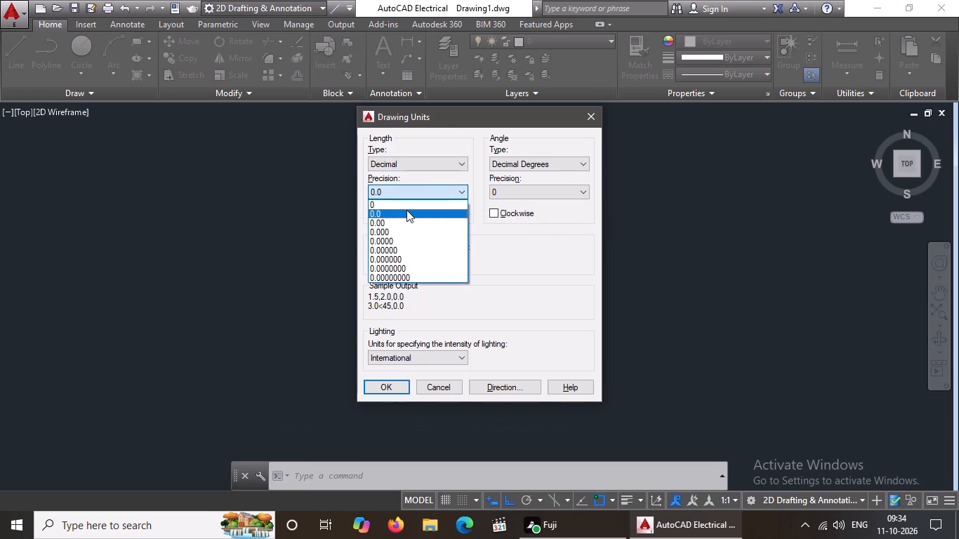
left_click(407, 202)
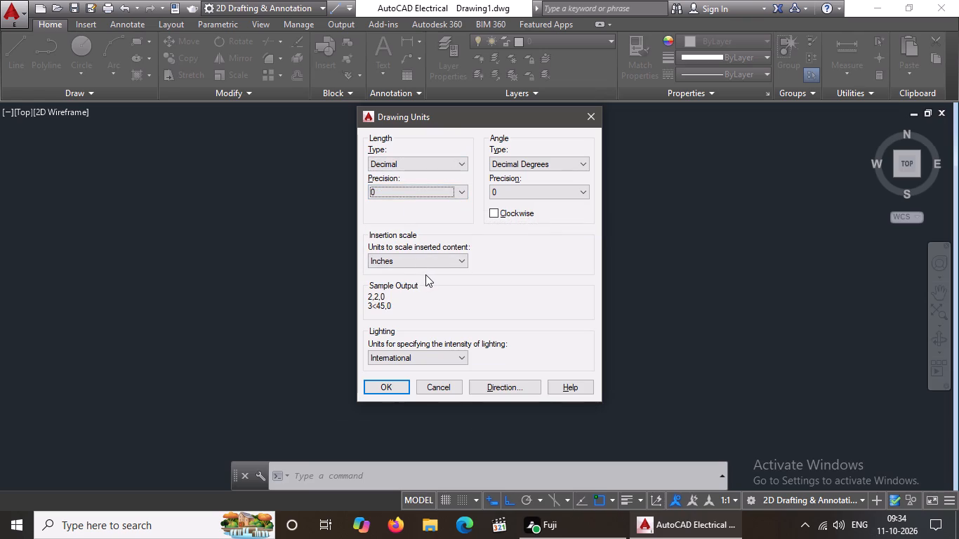
left_click(463, 183)
left_click(458, 194)
left_click(382, 213)
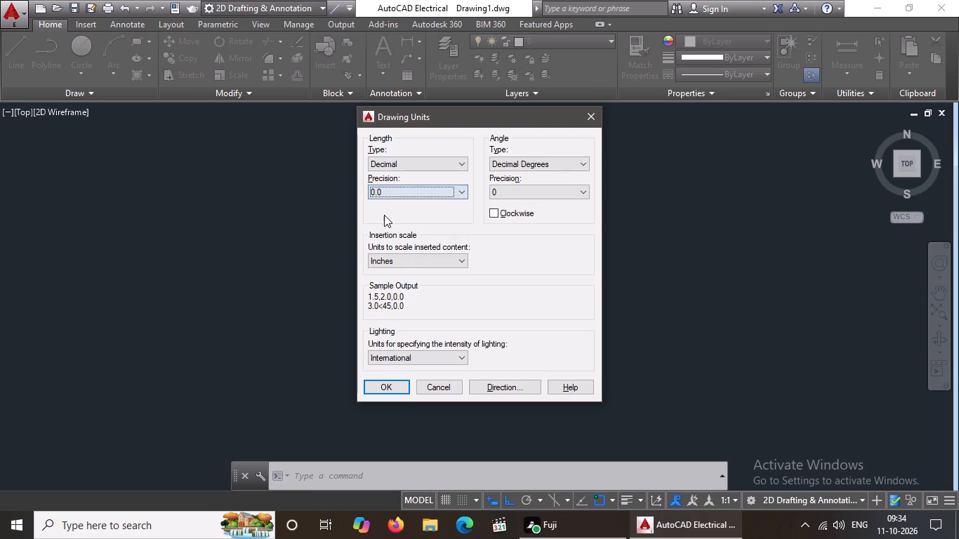
left_click(414, 265)
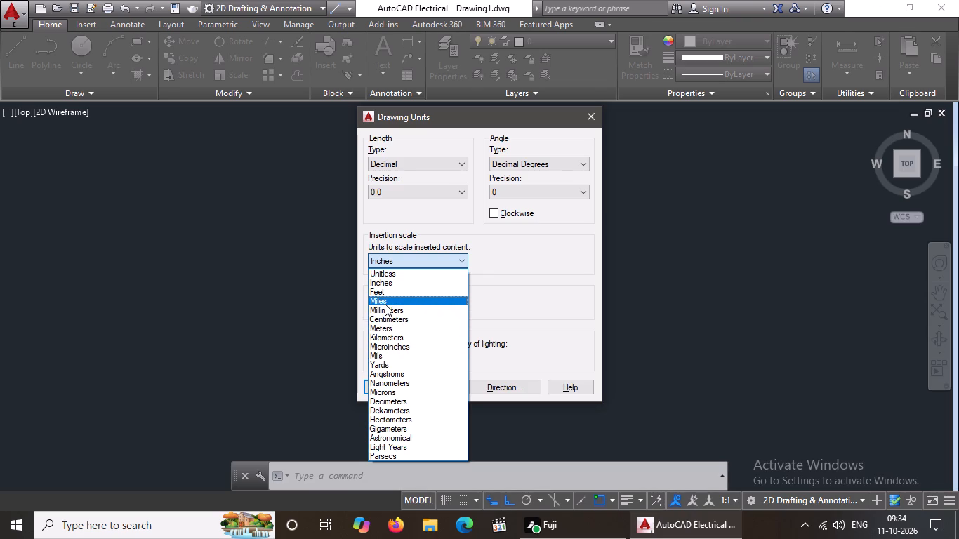
scroll(392, 411, "down", 4)
left_click(460, 262)
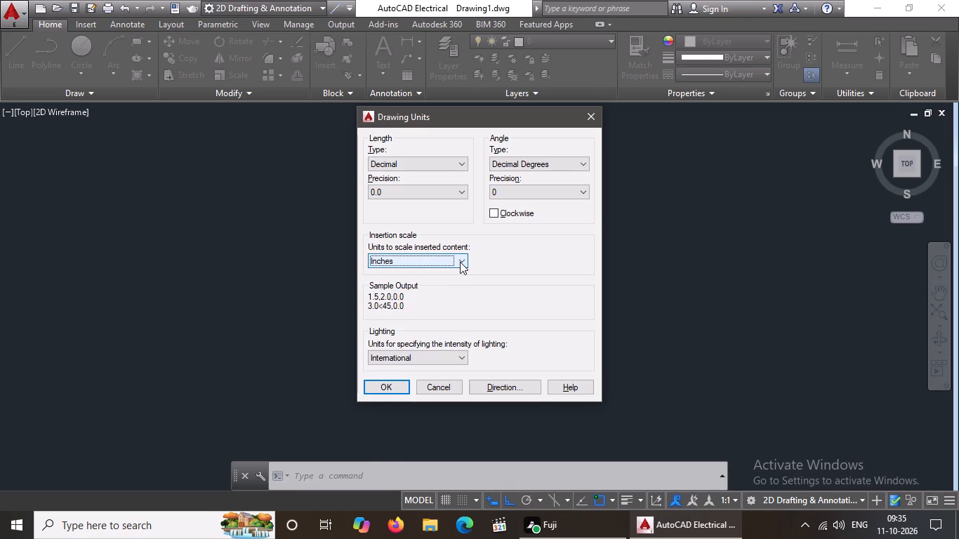
left_click(460, 261)
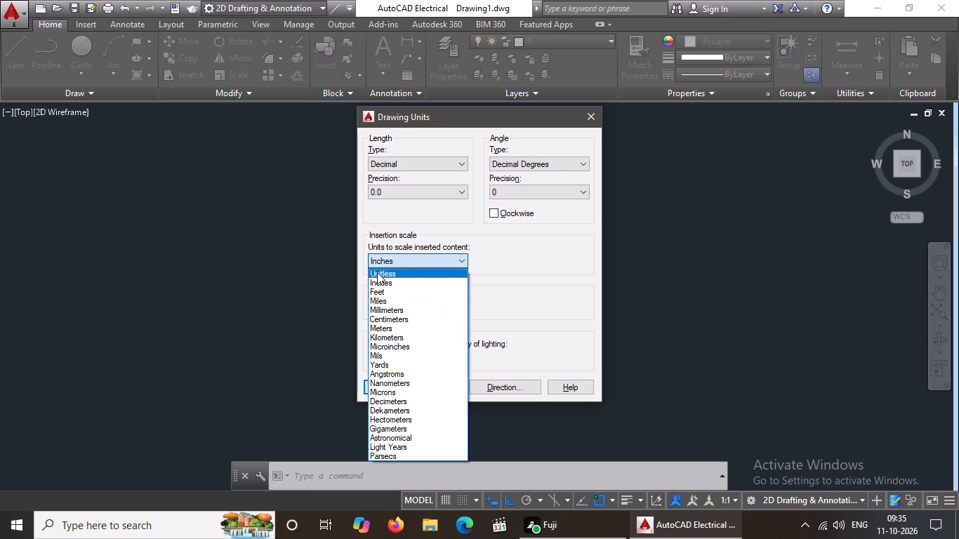
left_click(381, 328)
left_click(381, 386)
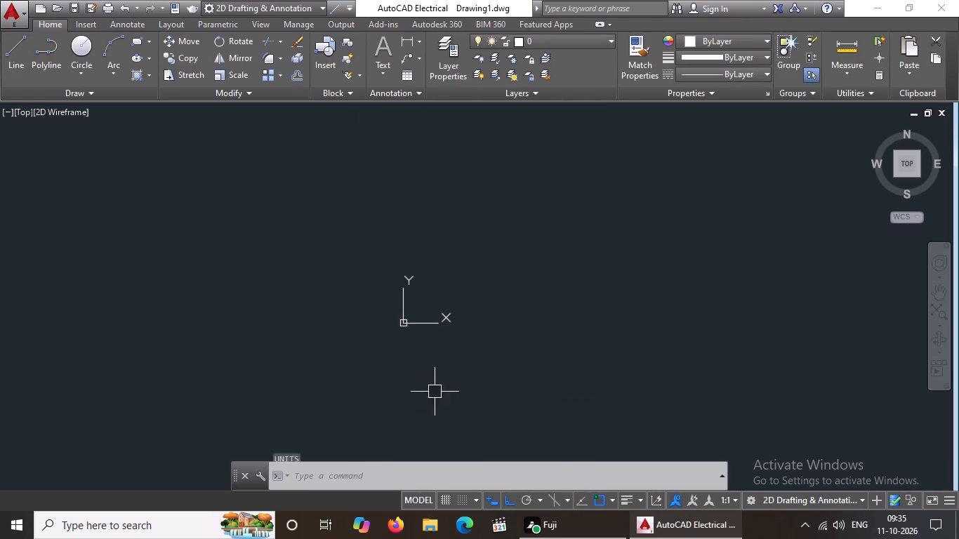
Modify the Standard dimension style's primary units to Decimal with 0.0 precision, and make the style current.
type("d")
key("space")
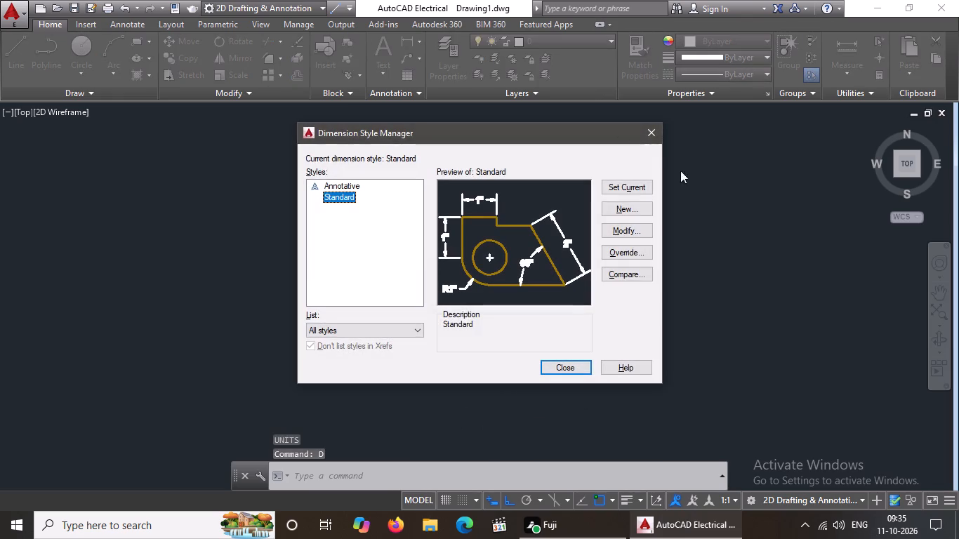
left_click(638, 229)
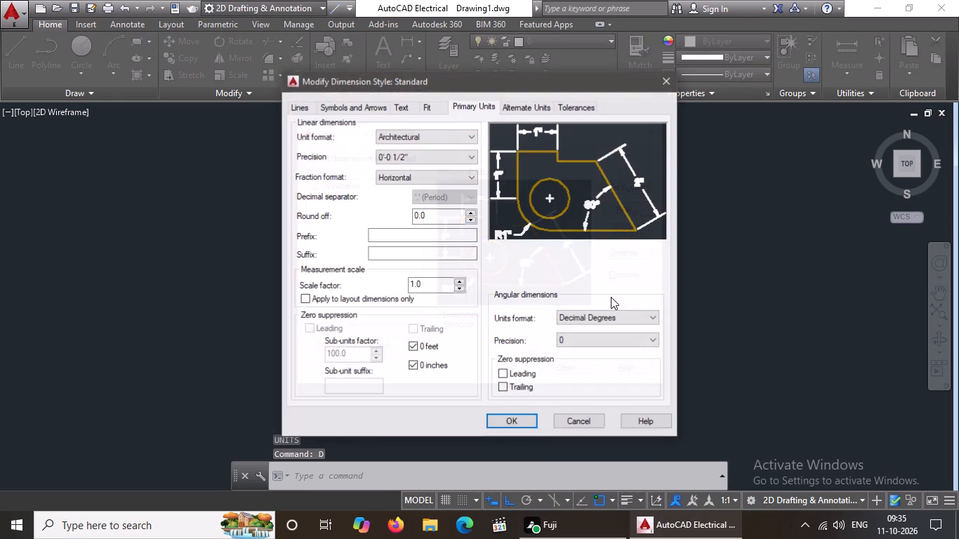
left_click(451, 134)
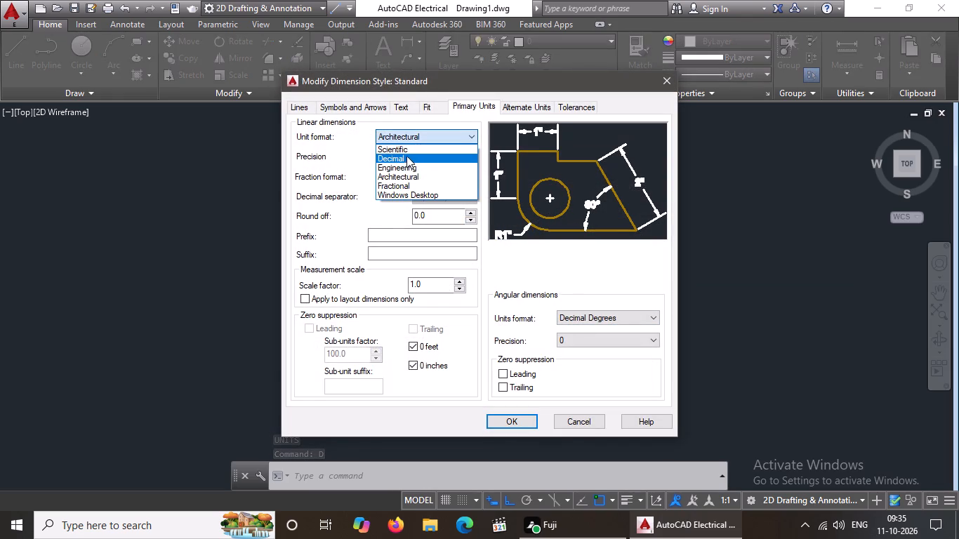
left_click(406, 156)
left_click(426, 156)
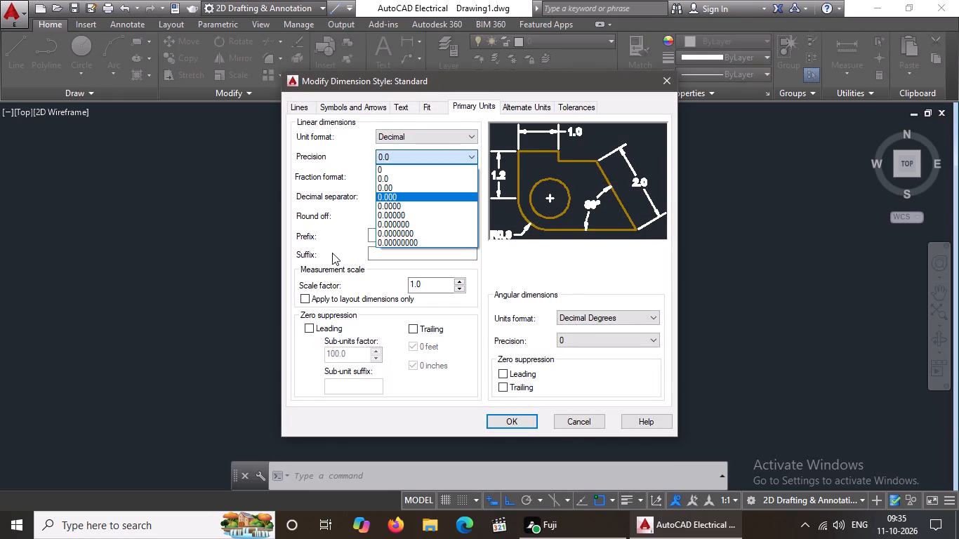
left_click(333, 248)
left_click(519, 429)
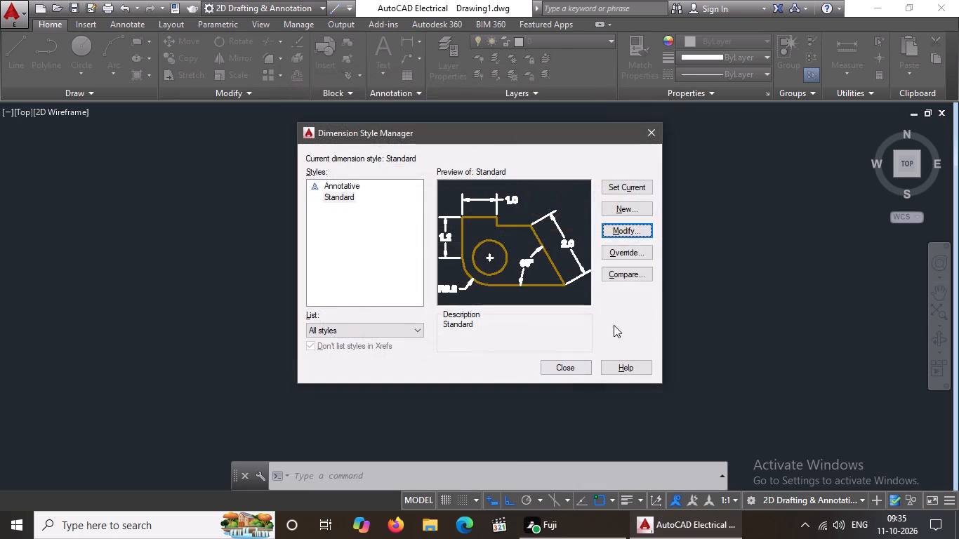
left_click(621, 186)
left_click(564, 371)
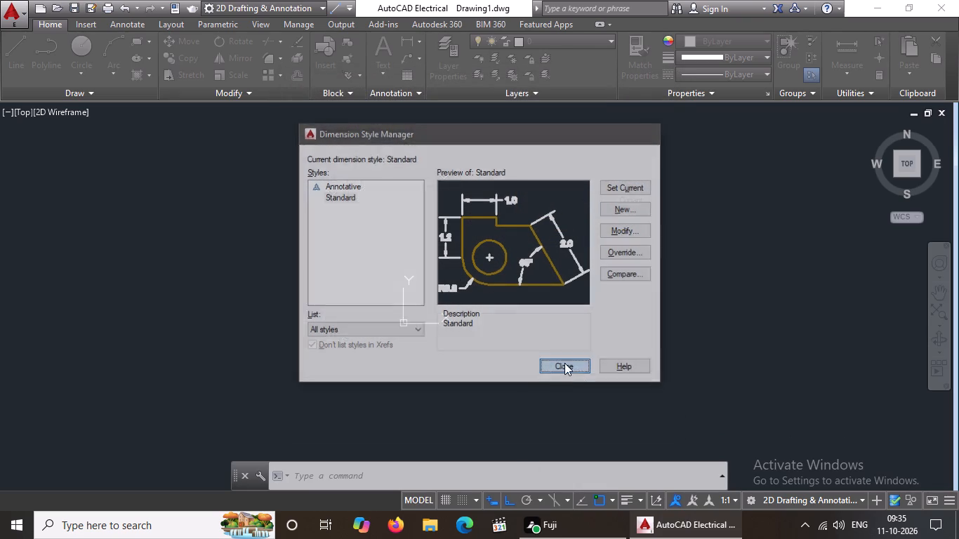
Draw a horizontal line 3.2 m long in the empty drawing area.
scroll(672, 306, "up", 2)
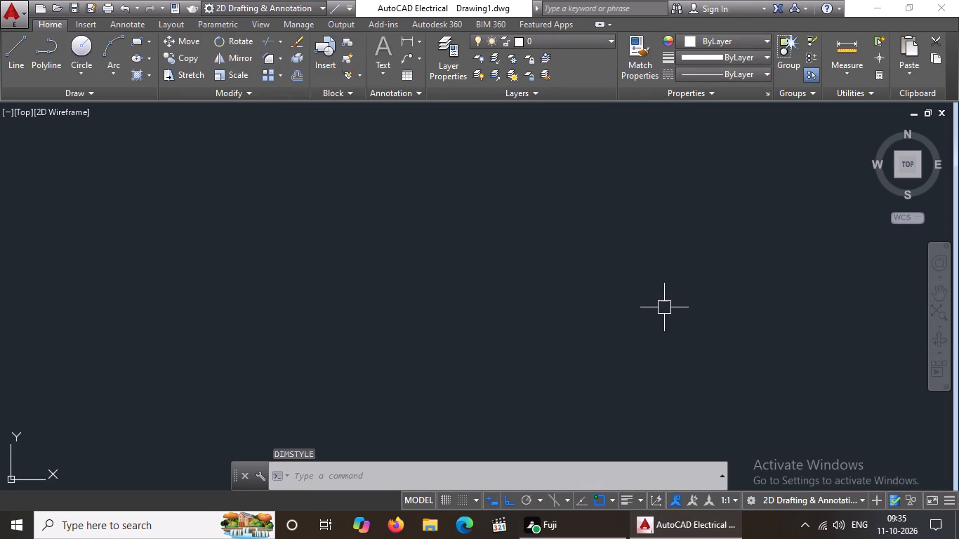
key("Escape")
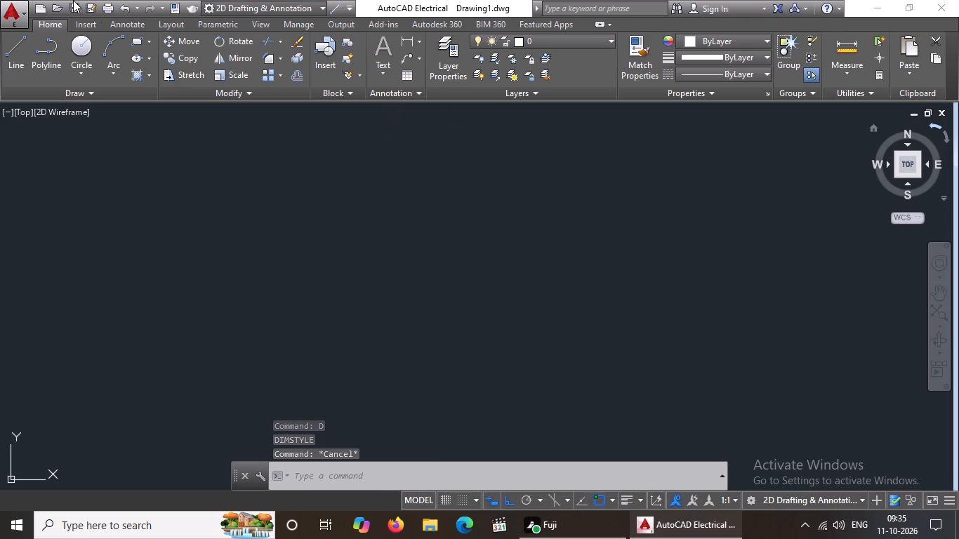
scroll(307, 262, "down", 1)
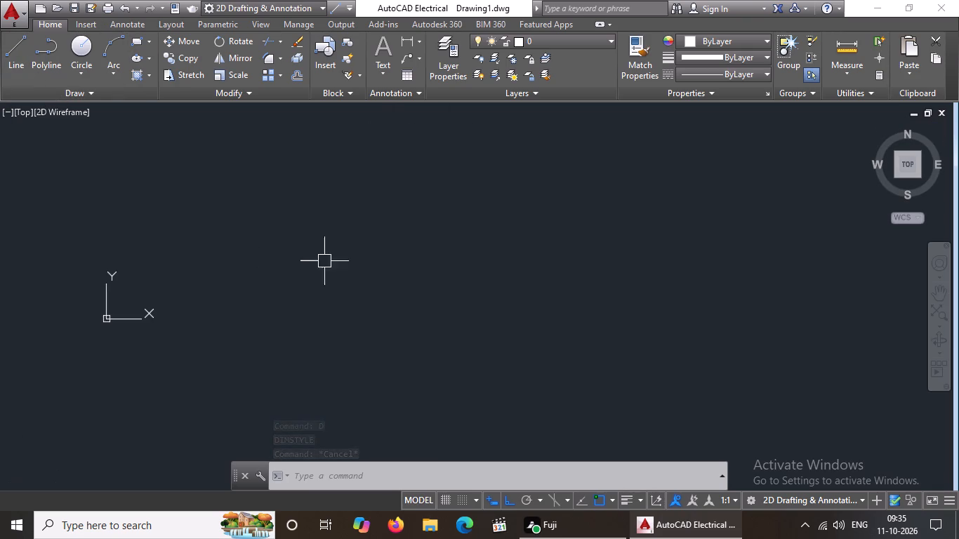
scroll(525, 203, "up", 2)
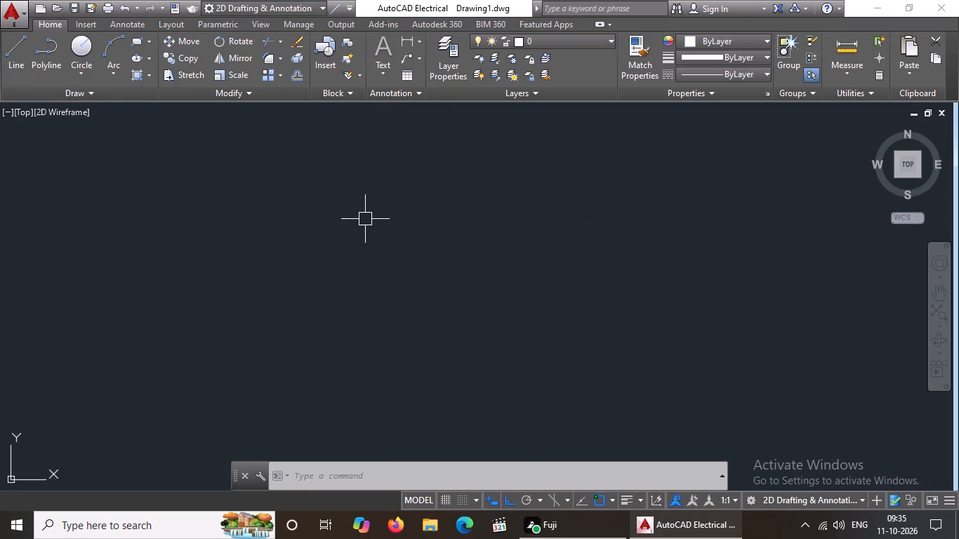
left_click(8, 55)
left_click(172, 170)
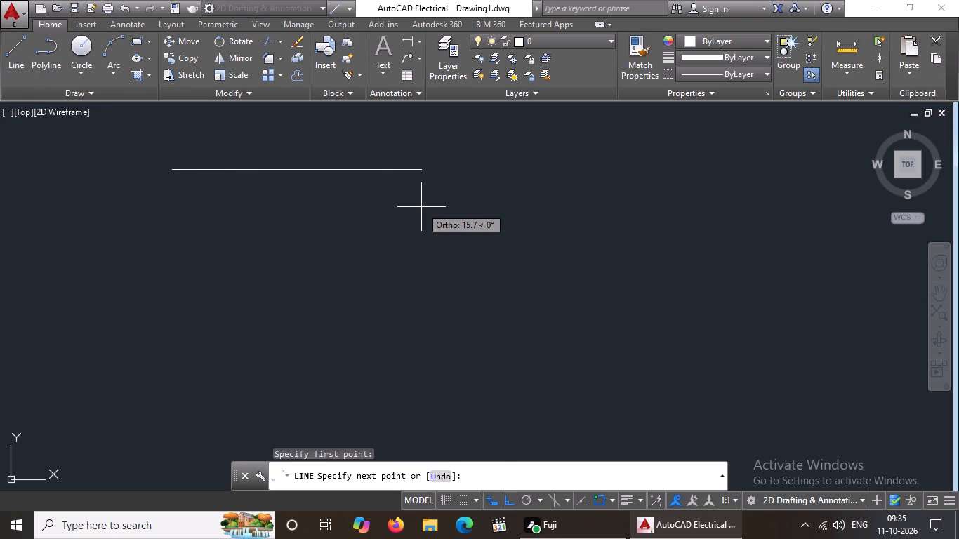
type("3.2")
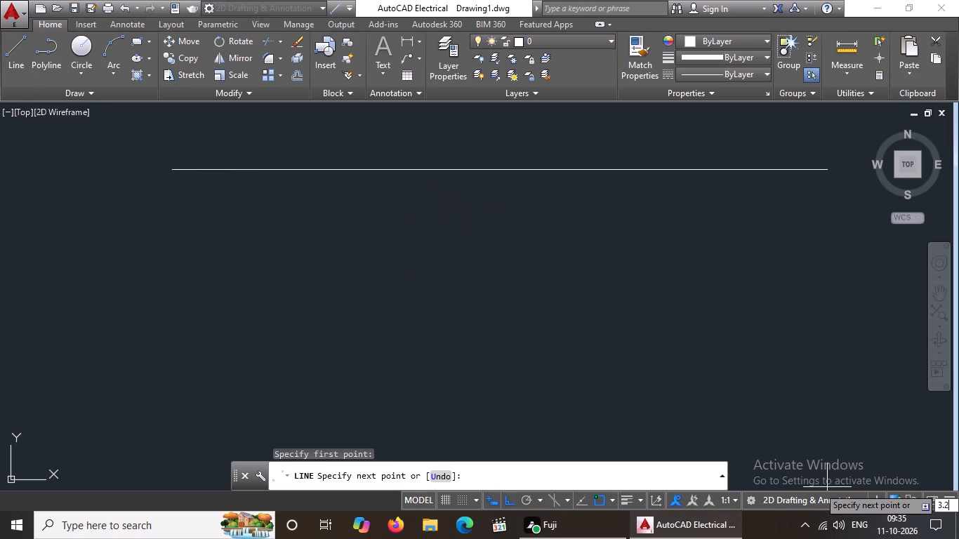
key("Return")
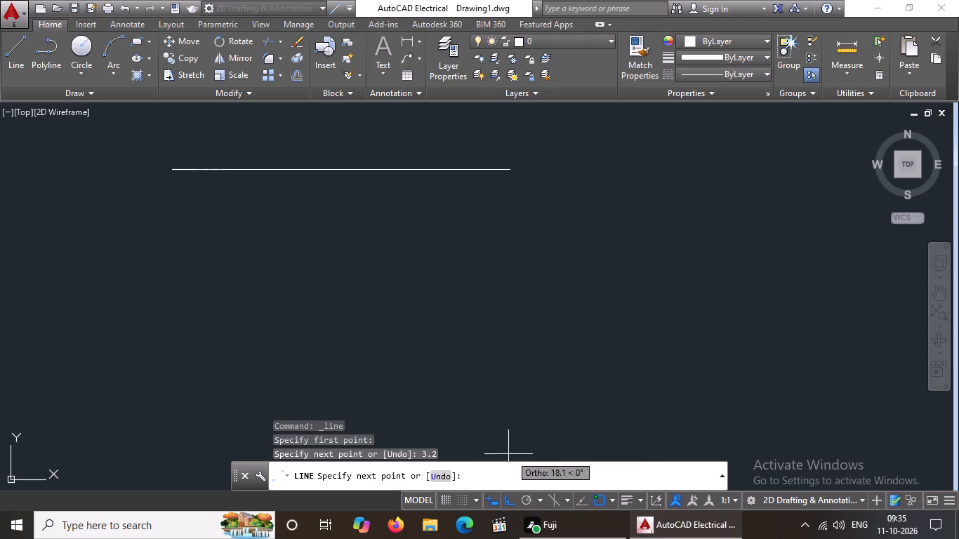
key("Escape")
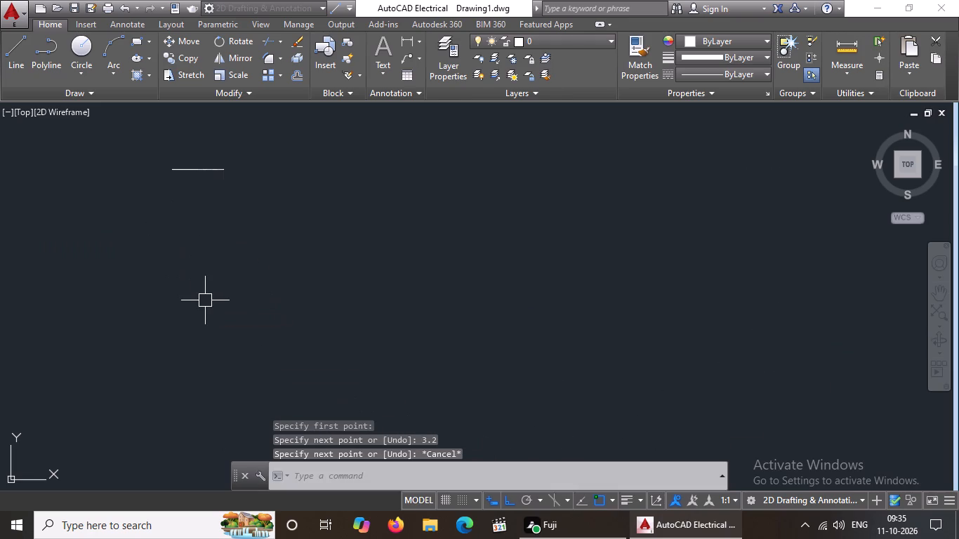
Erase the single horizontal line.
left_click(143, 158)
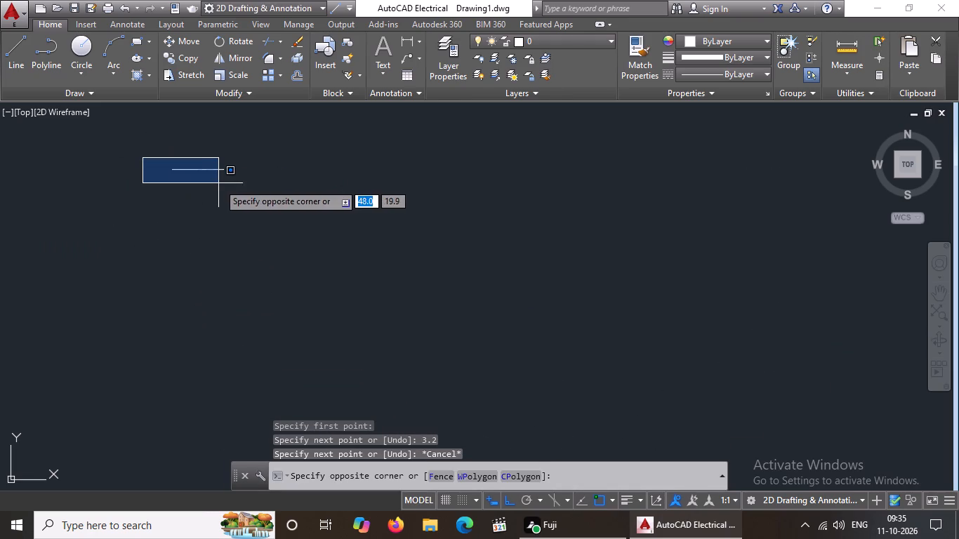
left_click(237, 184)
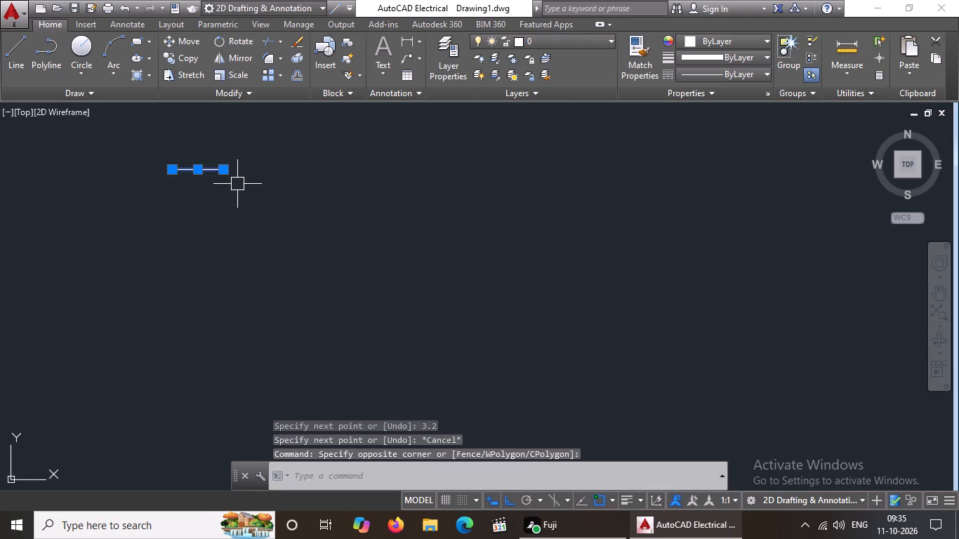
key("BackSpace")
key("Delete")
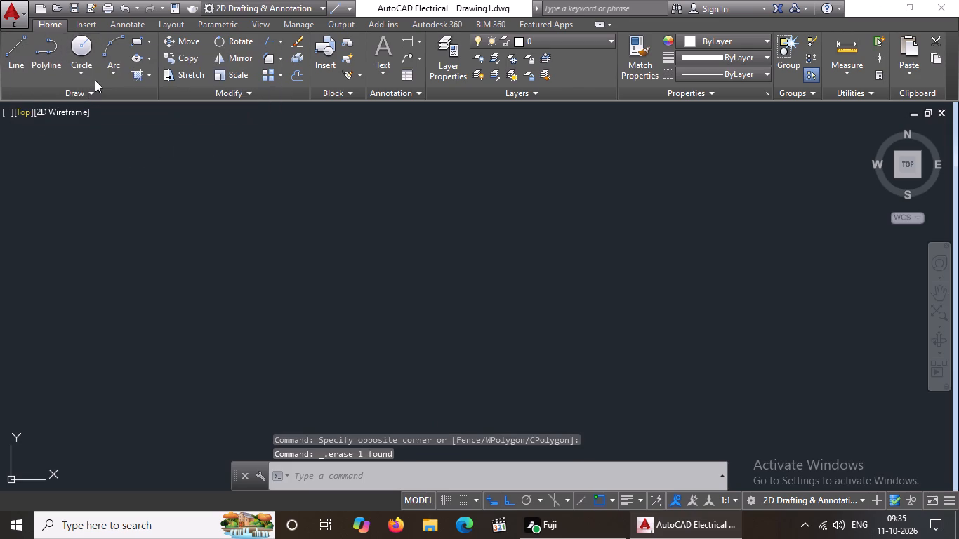
Draw a closed rectangular room outline with the Line tool, 3.2 m wide and 2.5 m high.
scroll(102, 125, "down", 1)
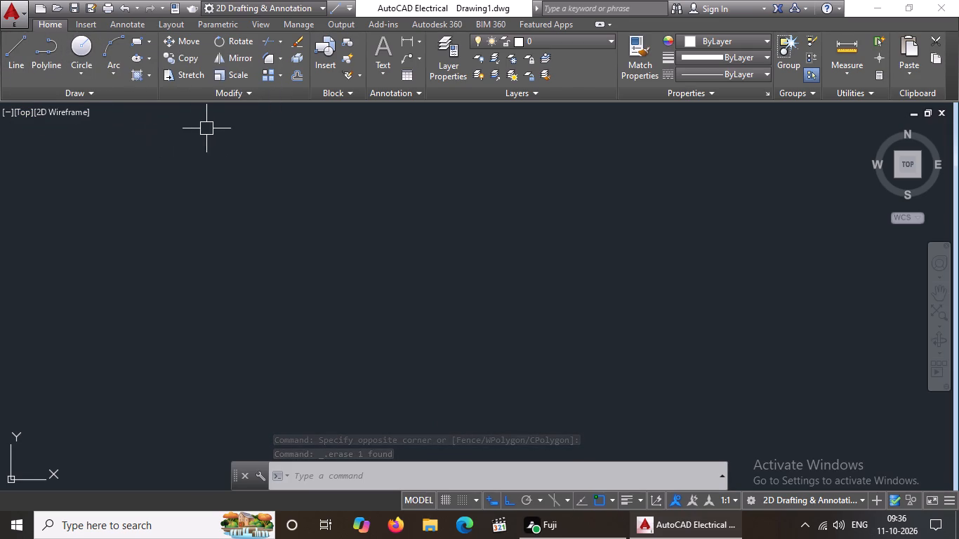
left_click(4, 60)
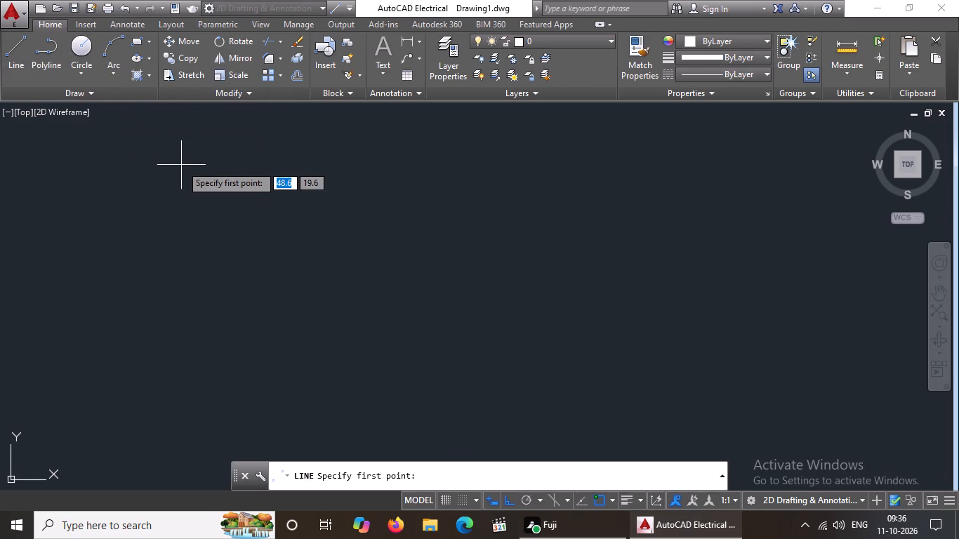
left_click_drag(161, 155, 168, 153)
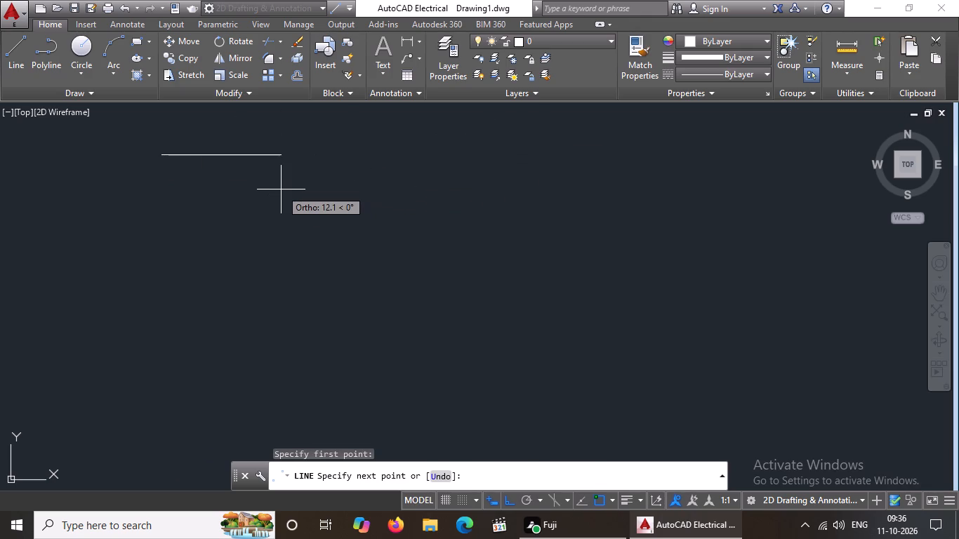
type("3.2")
key("Return")
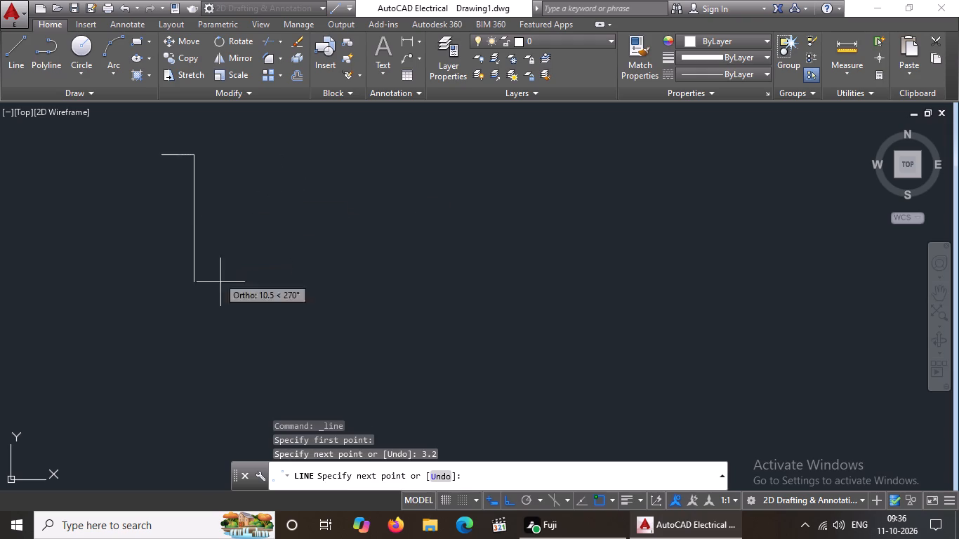
type("2.5")
key("Return")
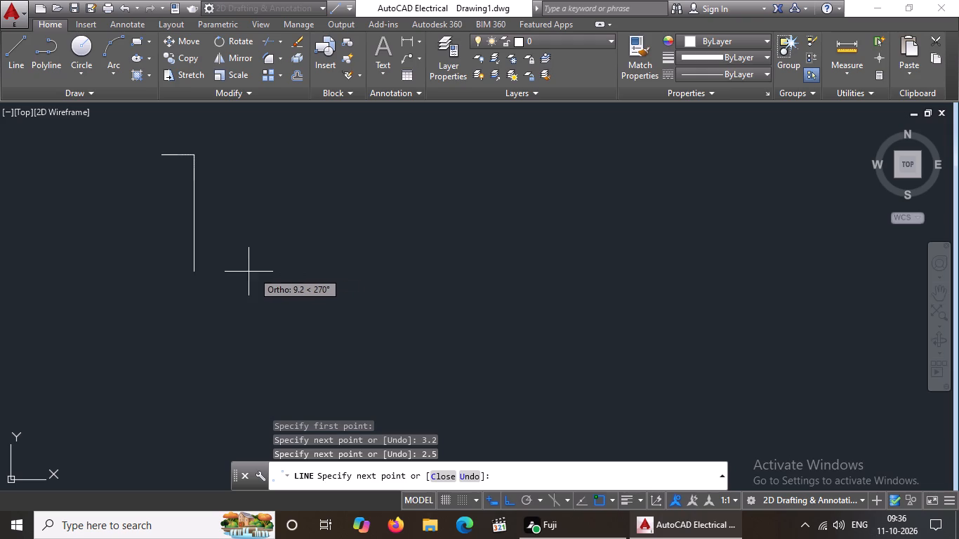
type("3.2")
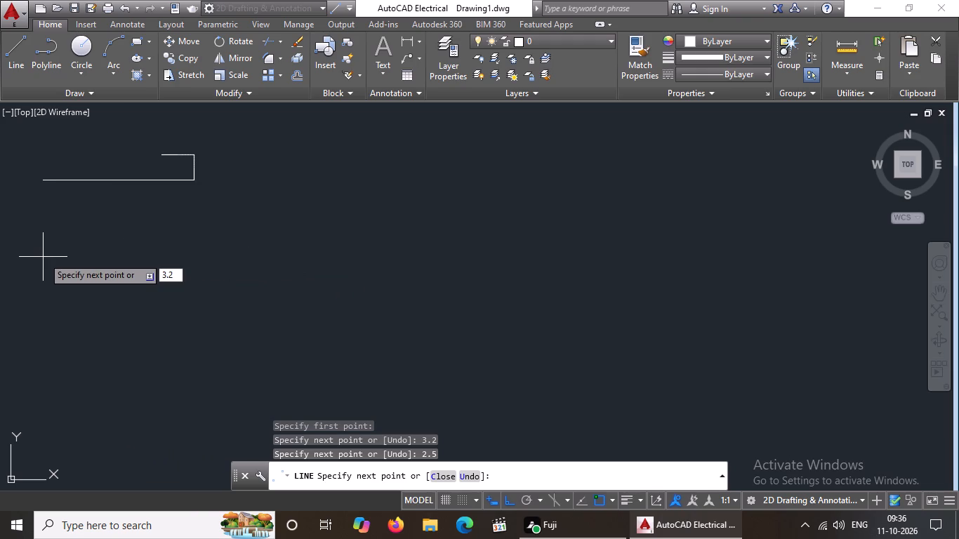
key("Return")
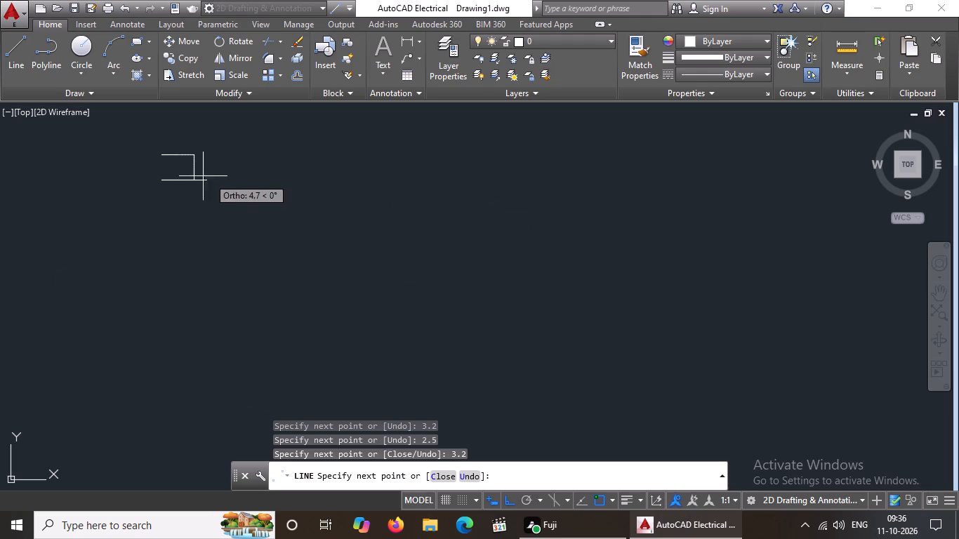
type("2.5")
key("Return")
key("Return")
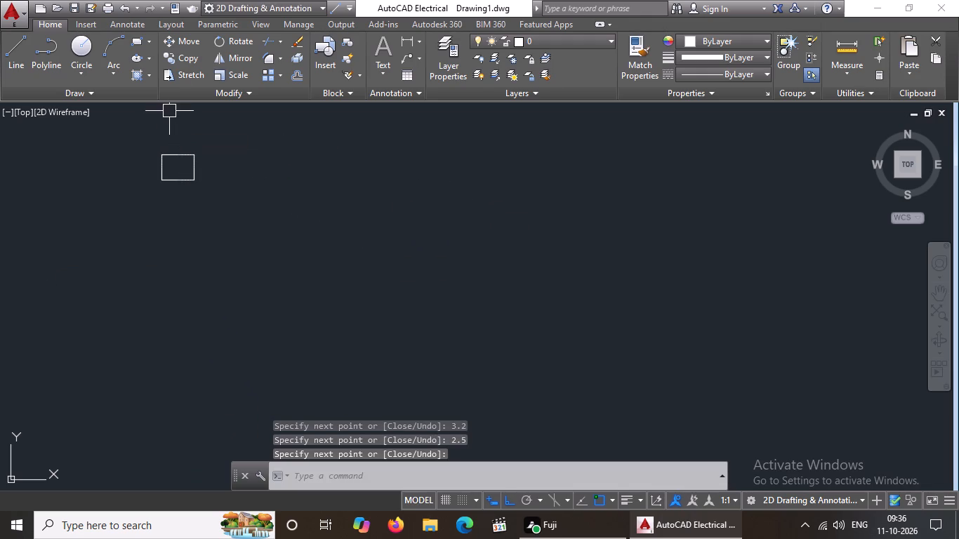
left_click(138, 139)
left_click(145, 147)
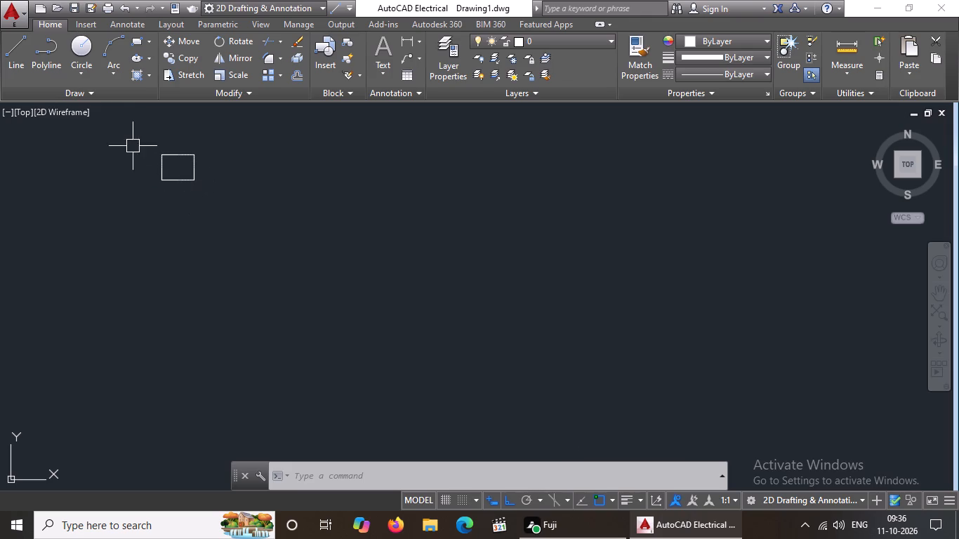
Offset the rectangle's top edge upward, outside the room, by a distance of 9.
key("o")
key("Return")
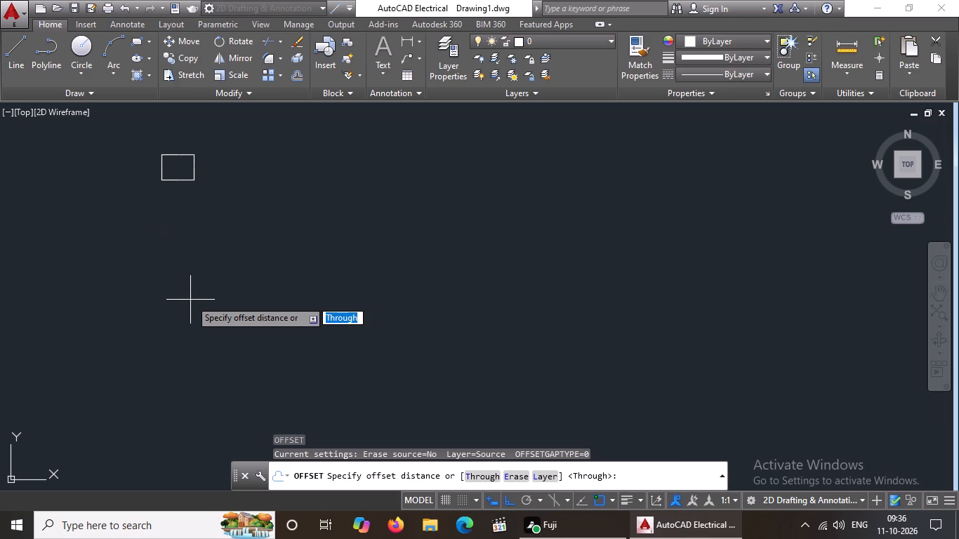
key("0")
key("Return")
key("period")
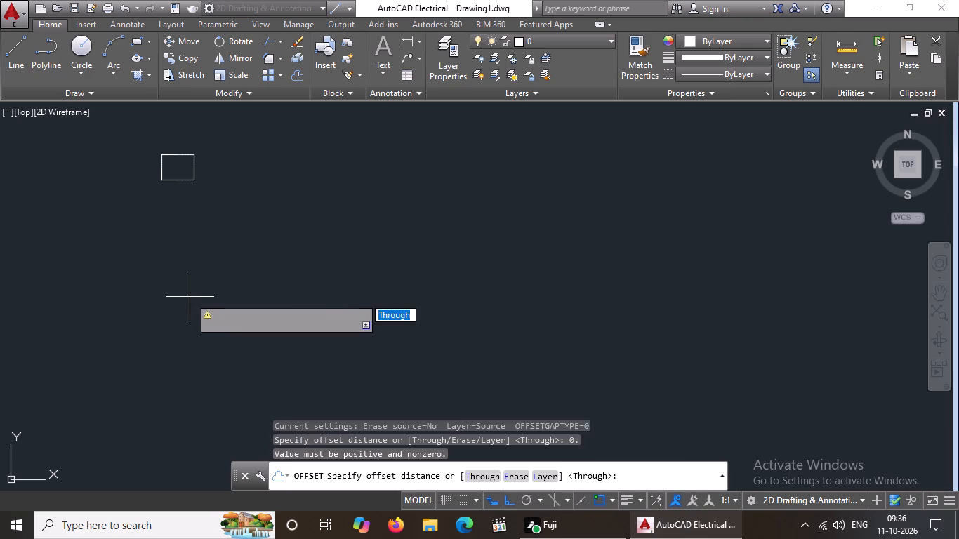
key("9")
key("Return")
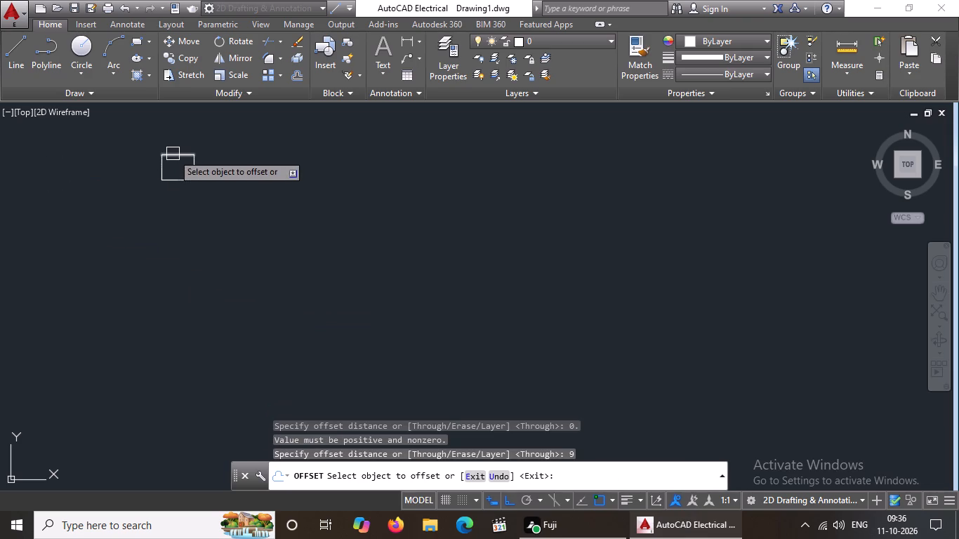
left_click(173, 154)
left_click(176, 133)
scroll(176, 151, "up", 3)
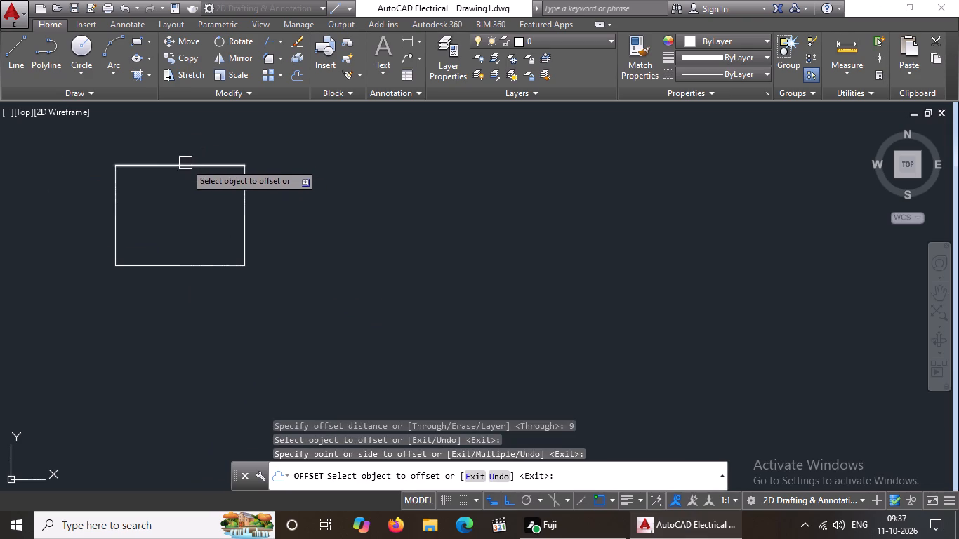
scroll(185, 168, "up", 1)
key("Escape")
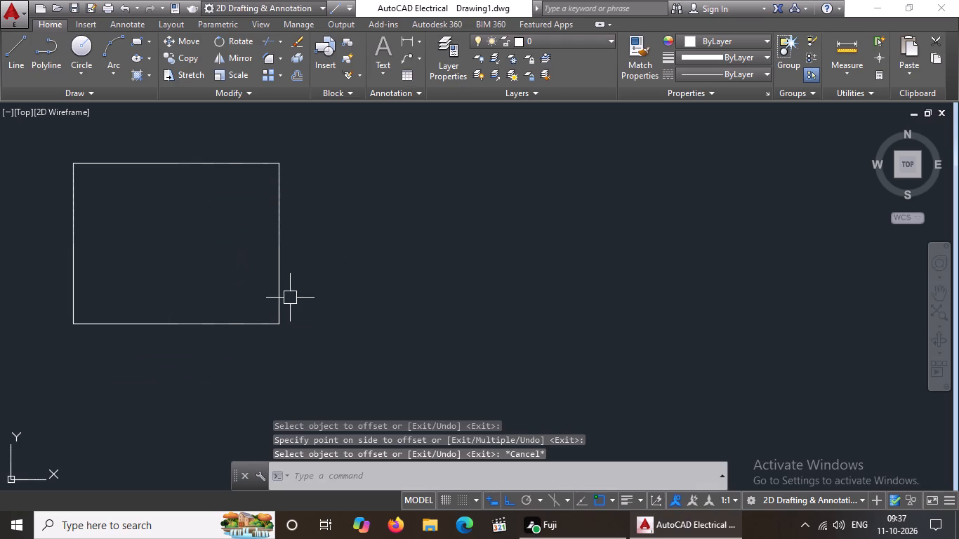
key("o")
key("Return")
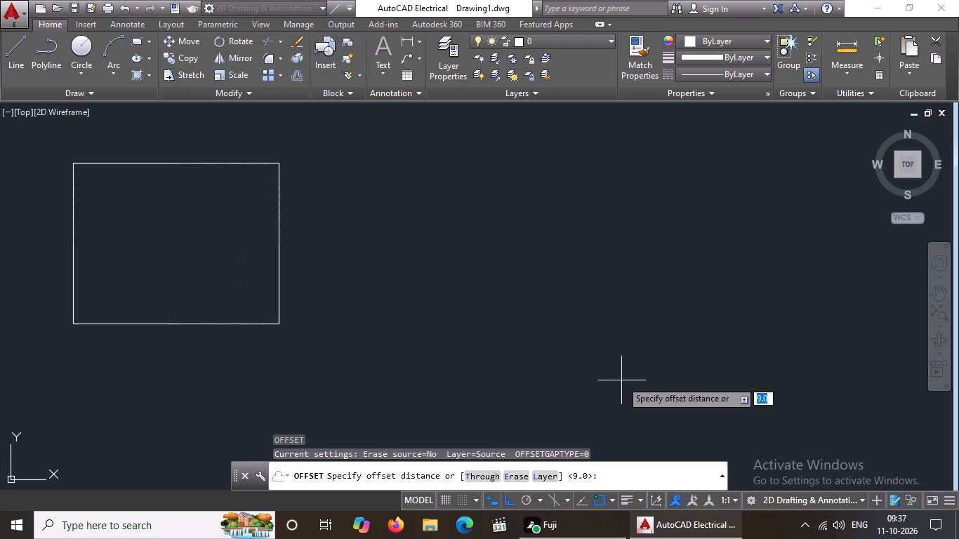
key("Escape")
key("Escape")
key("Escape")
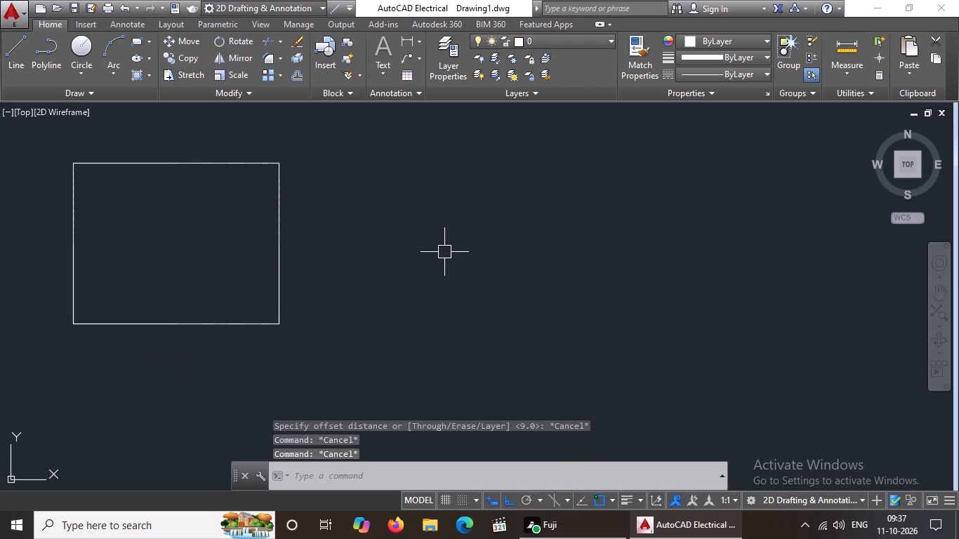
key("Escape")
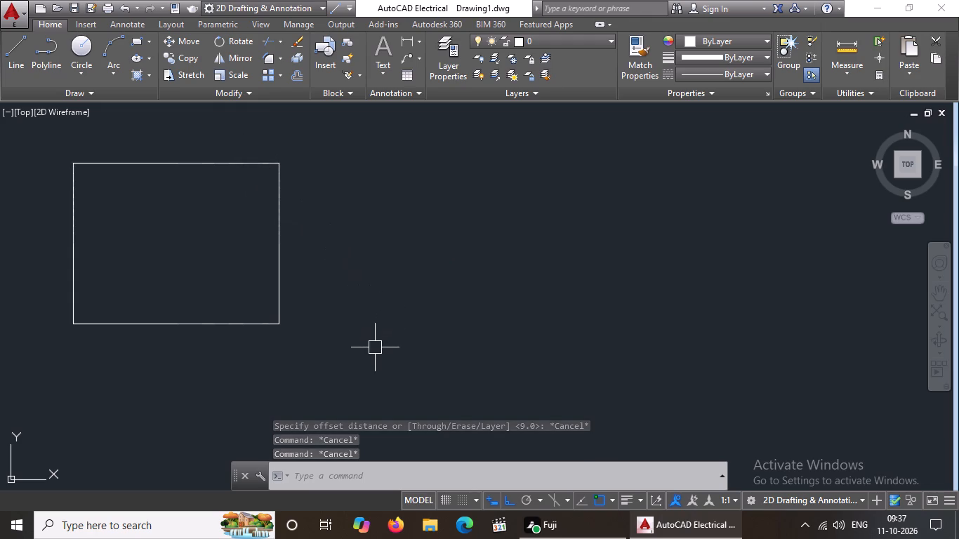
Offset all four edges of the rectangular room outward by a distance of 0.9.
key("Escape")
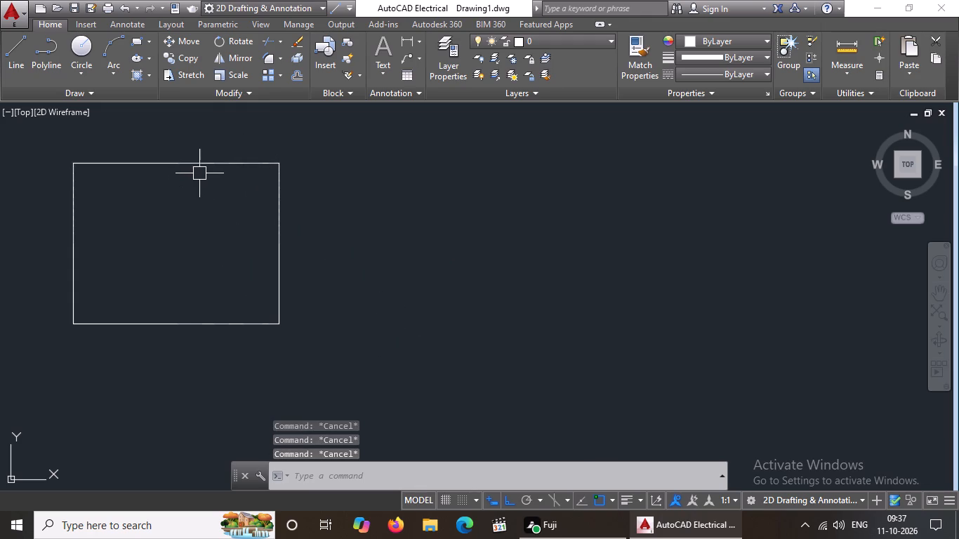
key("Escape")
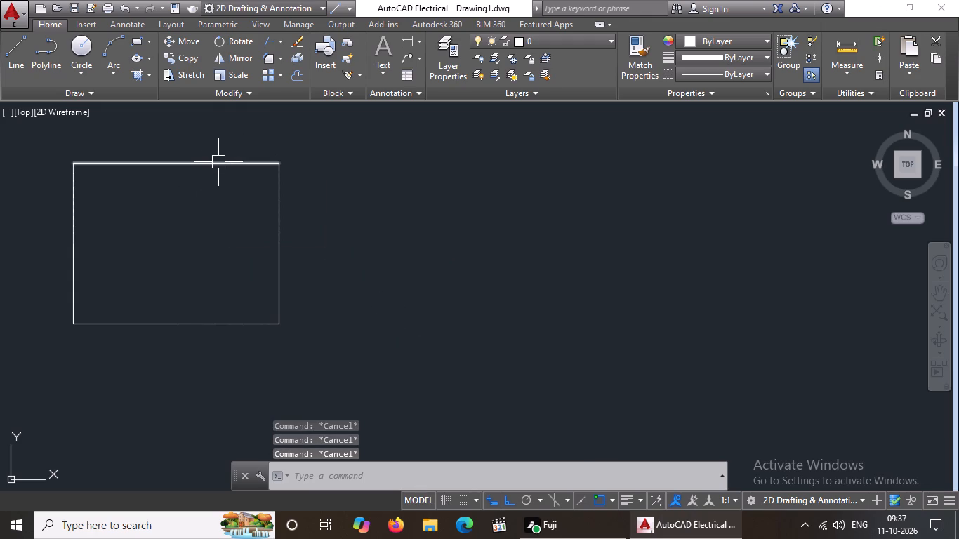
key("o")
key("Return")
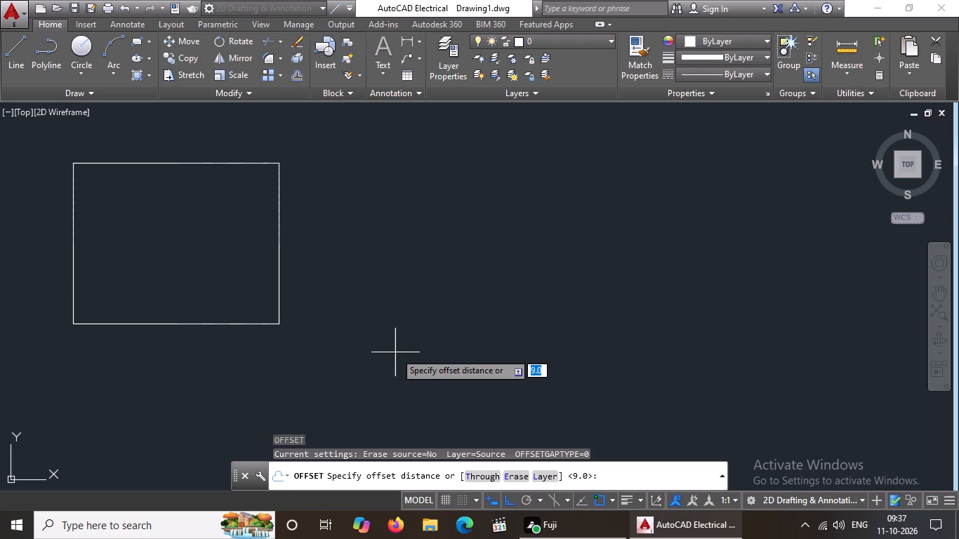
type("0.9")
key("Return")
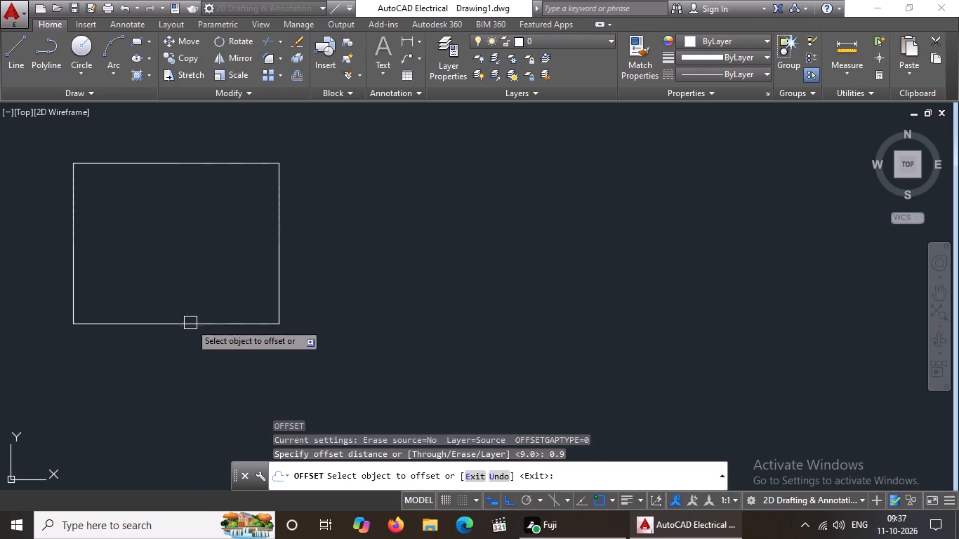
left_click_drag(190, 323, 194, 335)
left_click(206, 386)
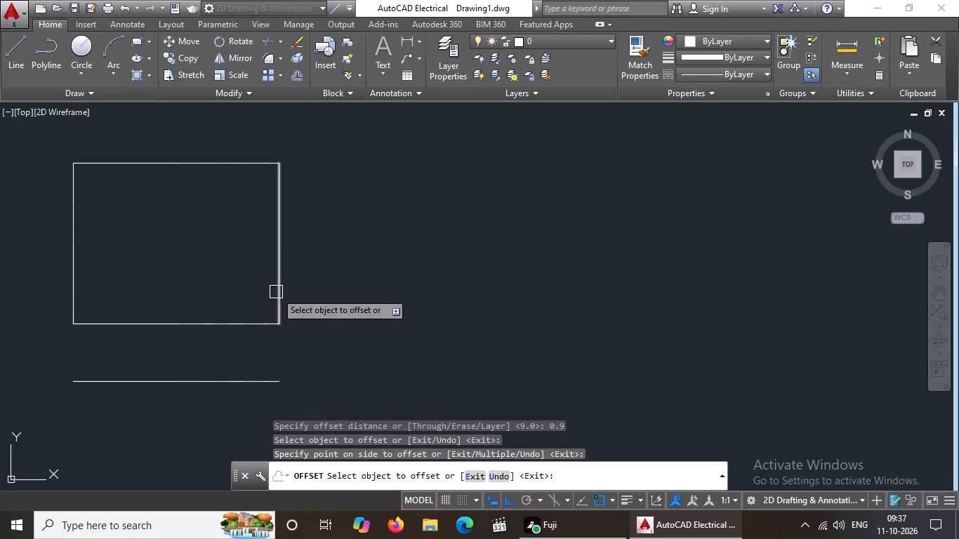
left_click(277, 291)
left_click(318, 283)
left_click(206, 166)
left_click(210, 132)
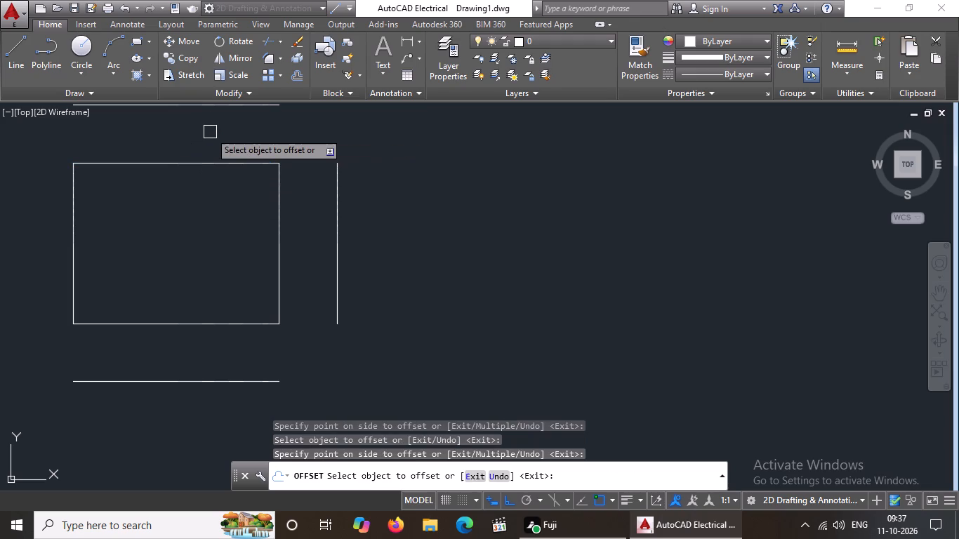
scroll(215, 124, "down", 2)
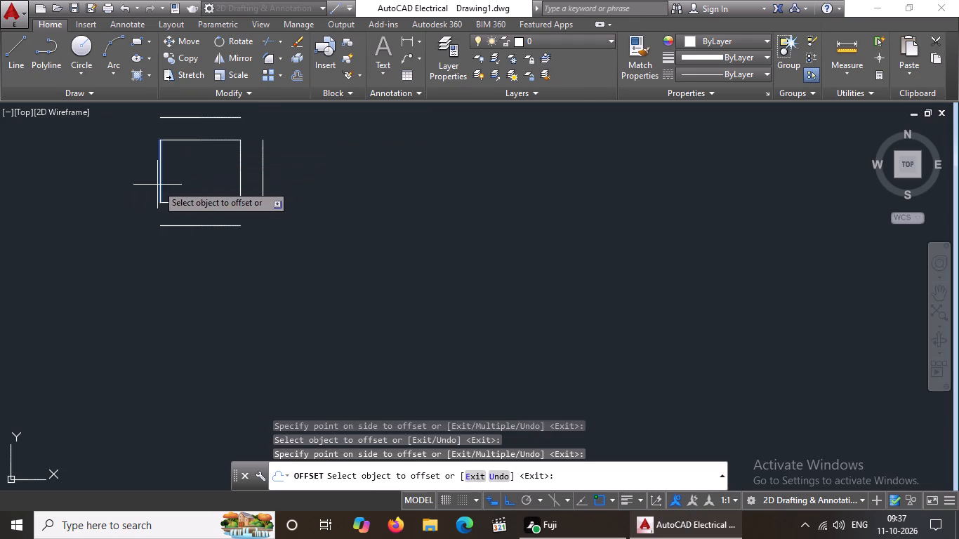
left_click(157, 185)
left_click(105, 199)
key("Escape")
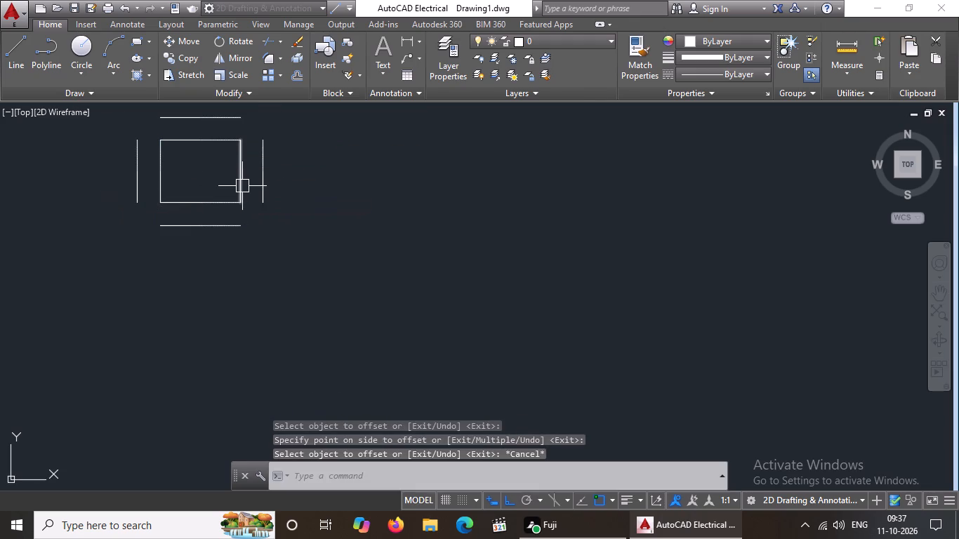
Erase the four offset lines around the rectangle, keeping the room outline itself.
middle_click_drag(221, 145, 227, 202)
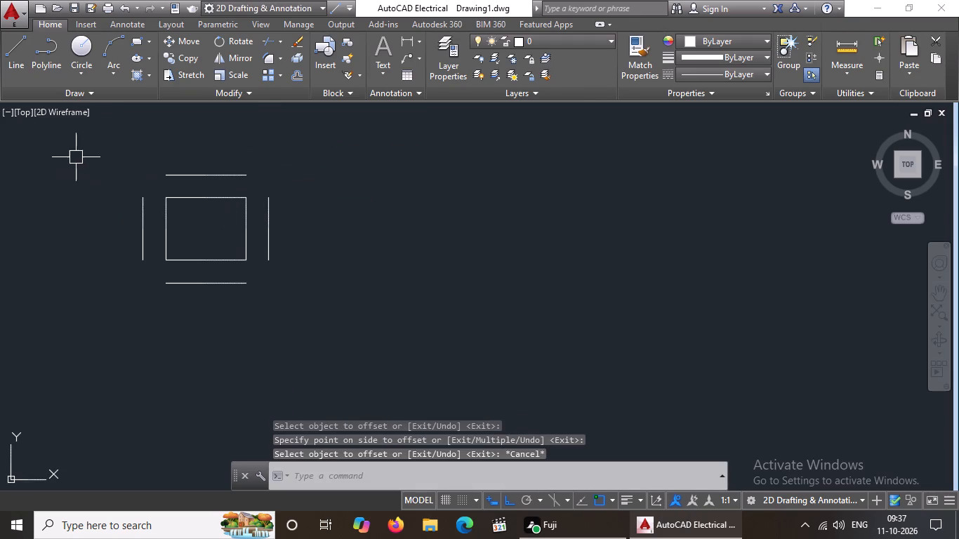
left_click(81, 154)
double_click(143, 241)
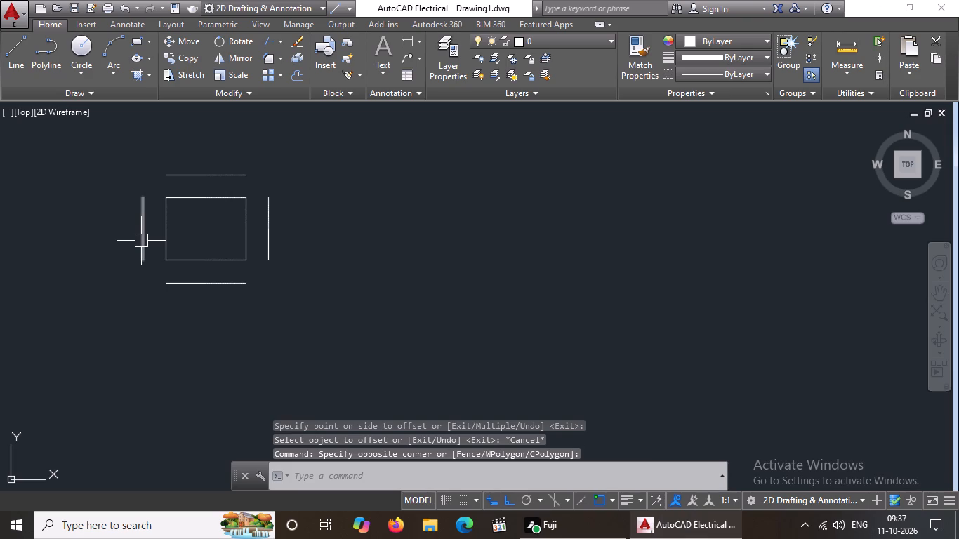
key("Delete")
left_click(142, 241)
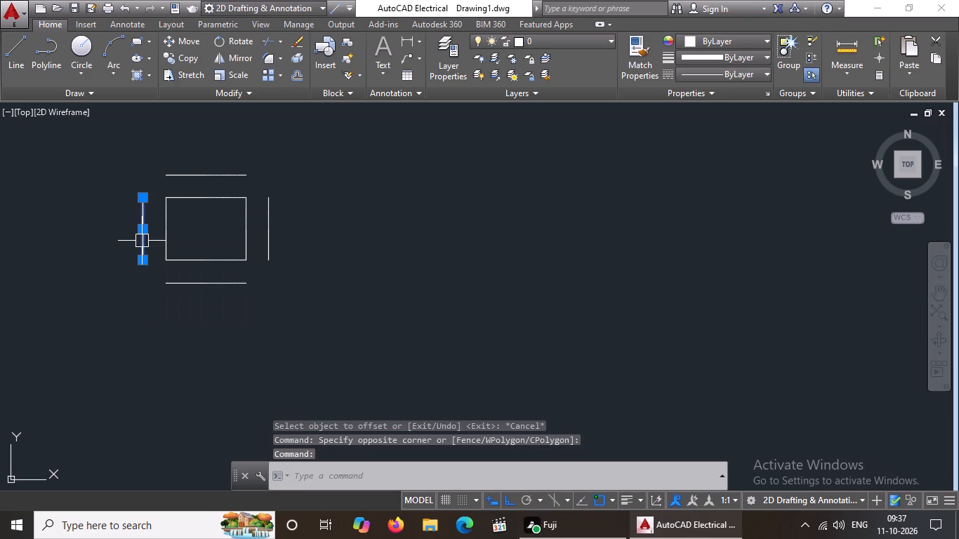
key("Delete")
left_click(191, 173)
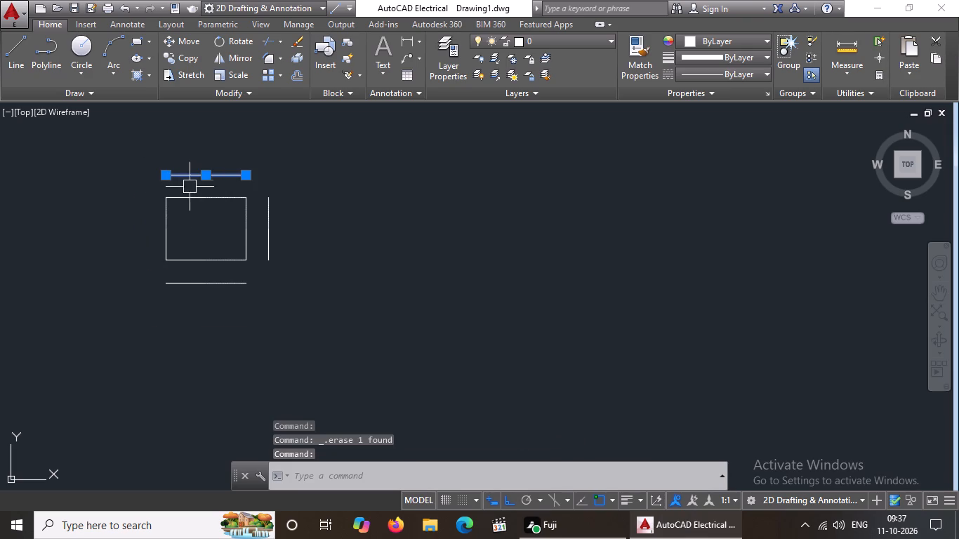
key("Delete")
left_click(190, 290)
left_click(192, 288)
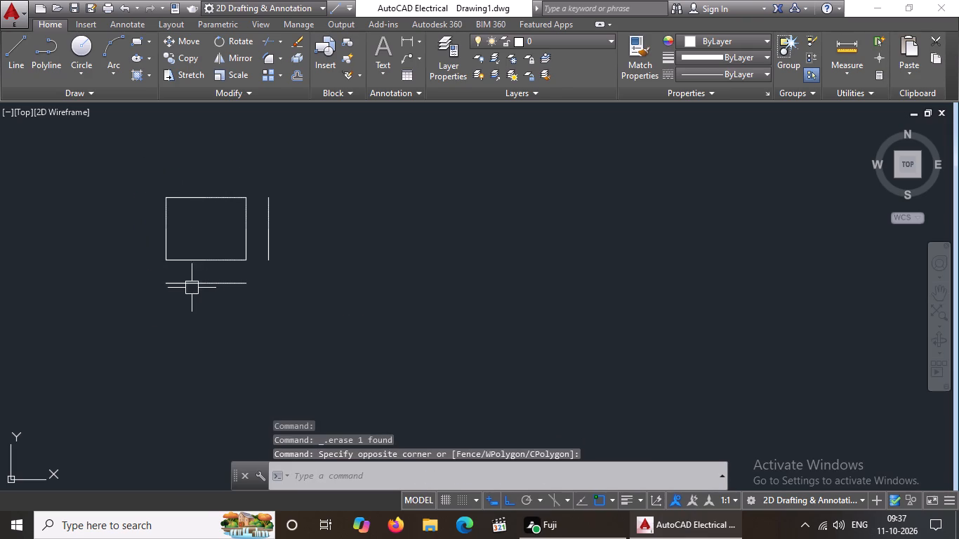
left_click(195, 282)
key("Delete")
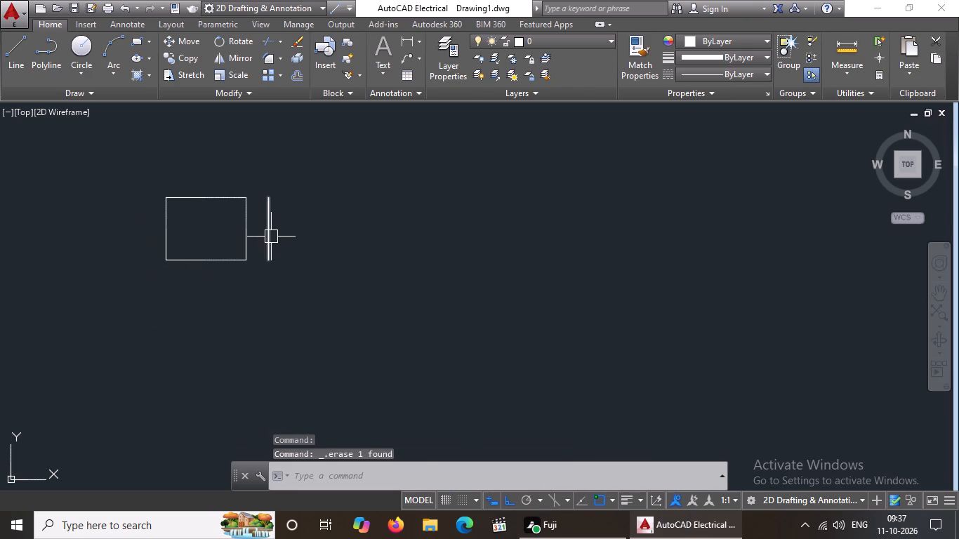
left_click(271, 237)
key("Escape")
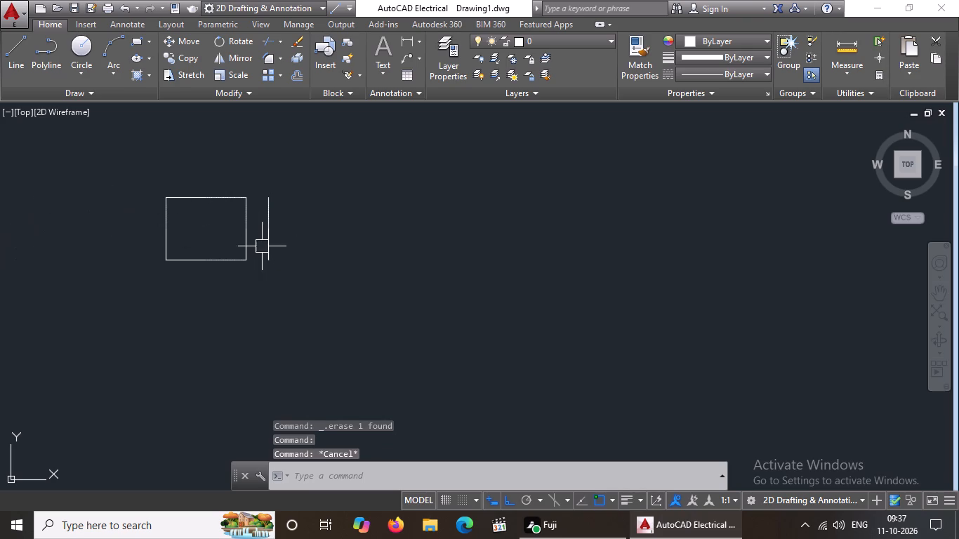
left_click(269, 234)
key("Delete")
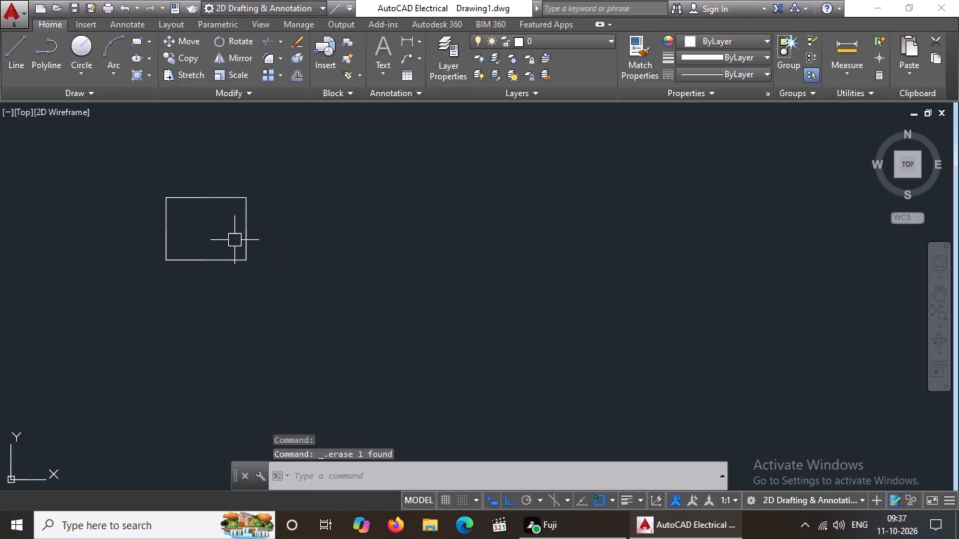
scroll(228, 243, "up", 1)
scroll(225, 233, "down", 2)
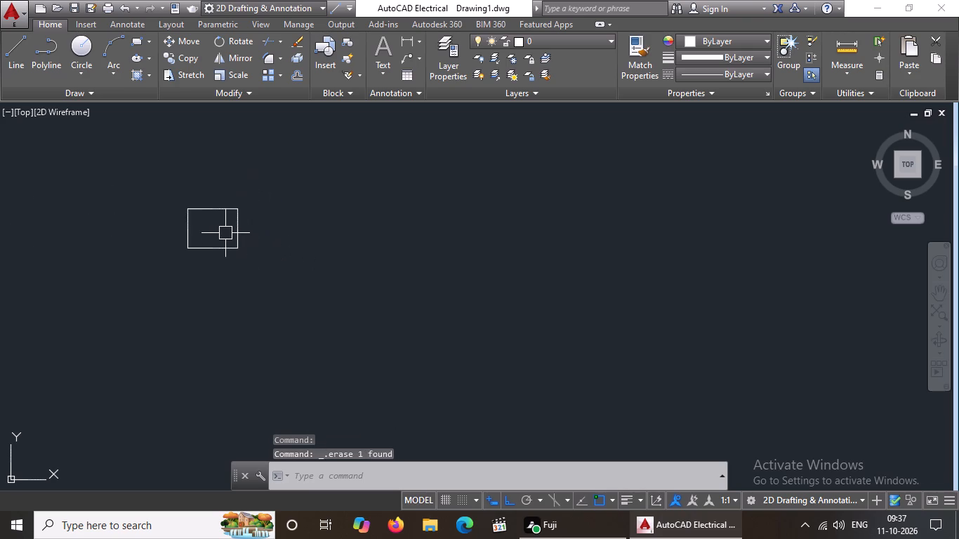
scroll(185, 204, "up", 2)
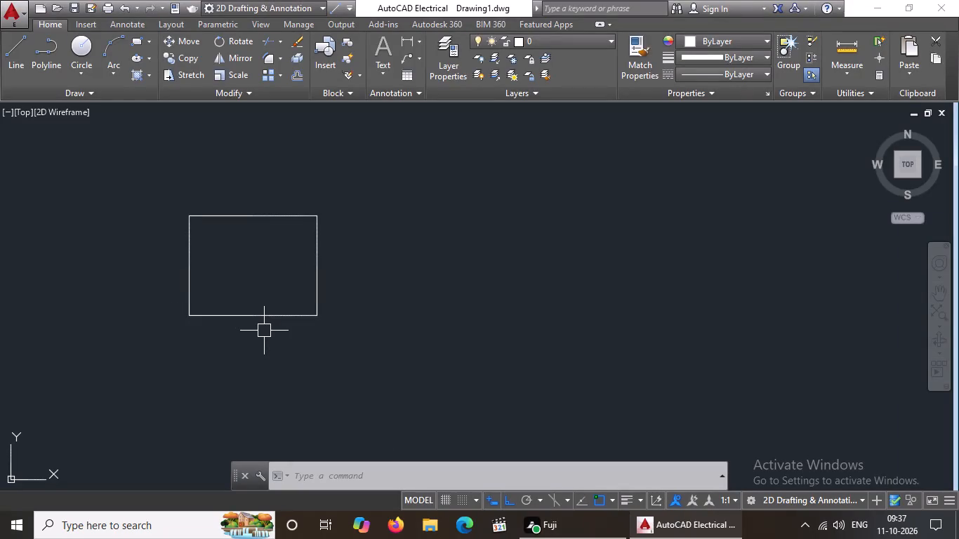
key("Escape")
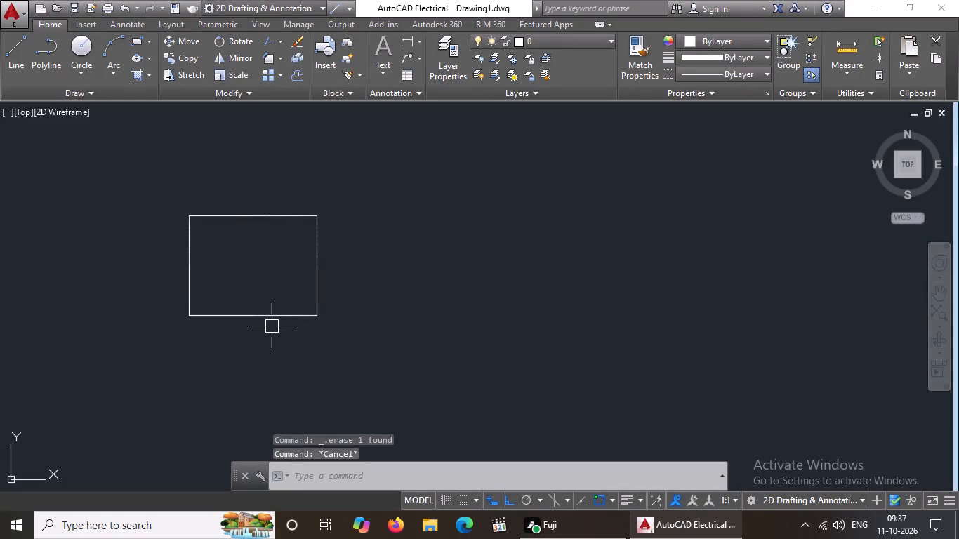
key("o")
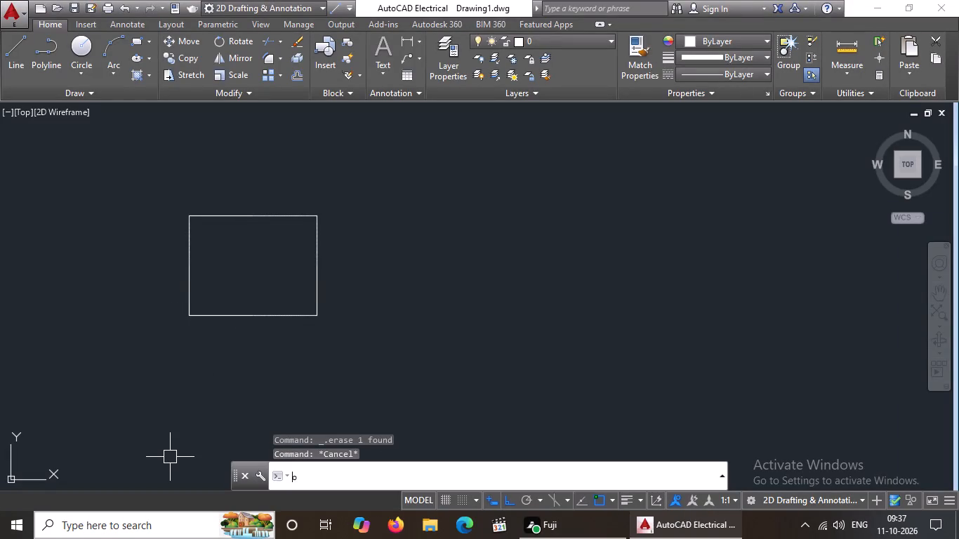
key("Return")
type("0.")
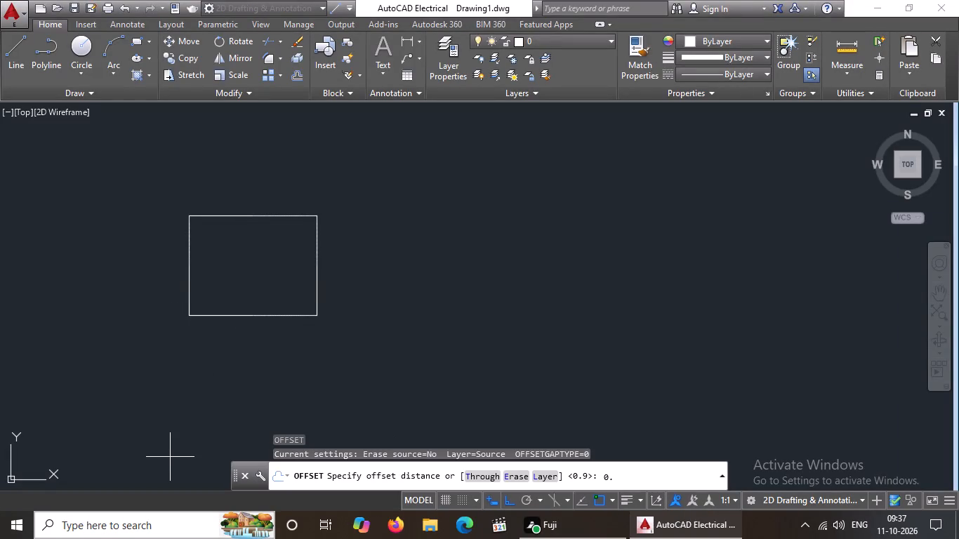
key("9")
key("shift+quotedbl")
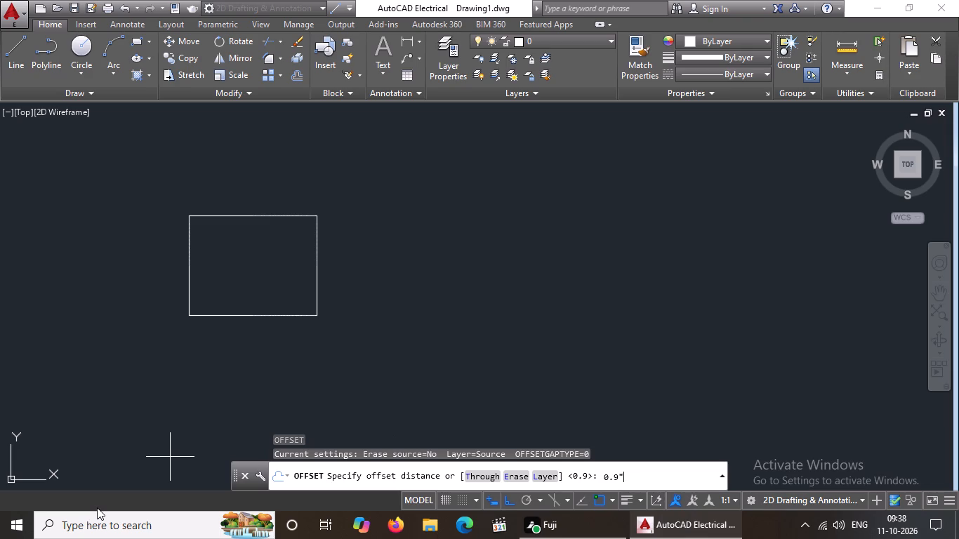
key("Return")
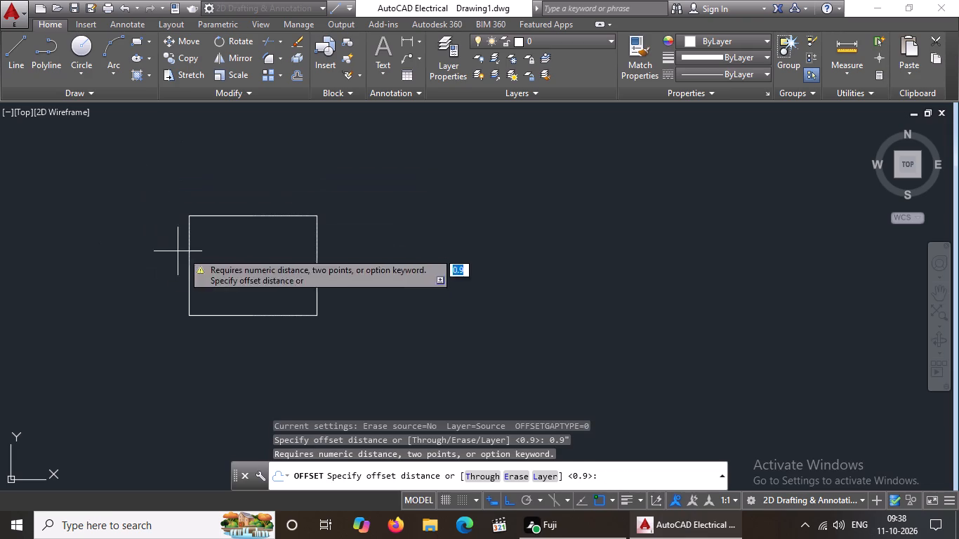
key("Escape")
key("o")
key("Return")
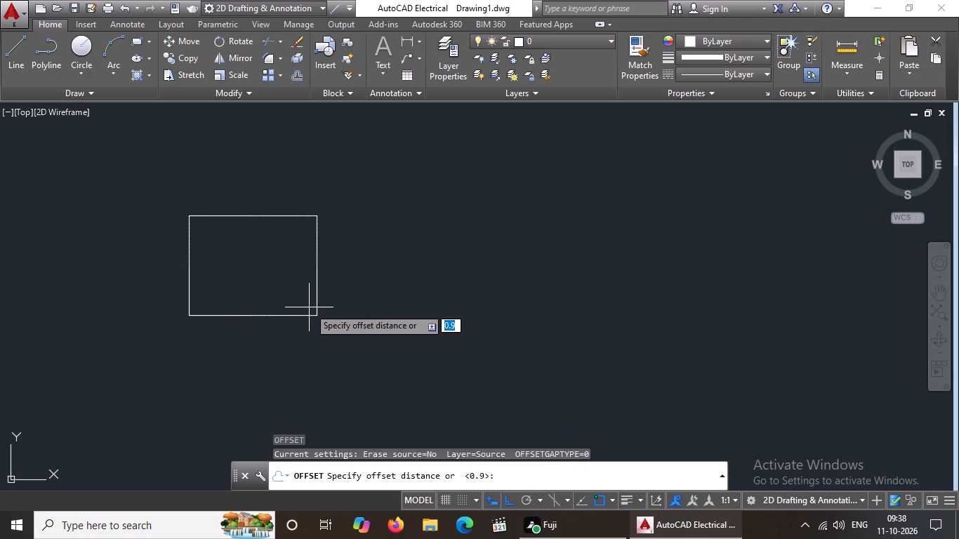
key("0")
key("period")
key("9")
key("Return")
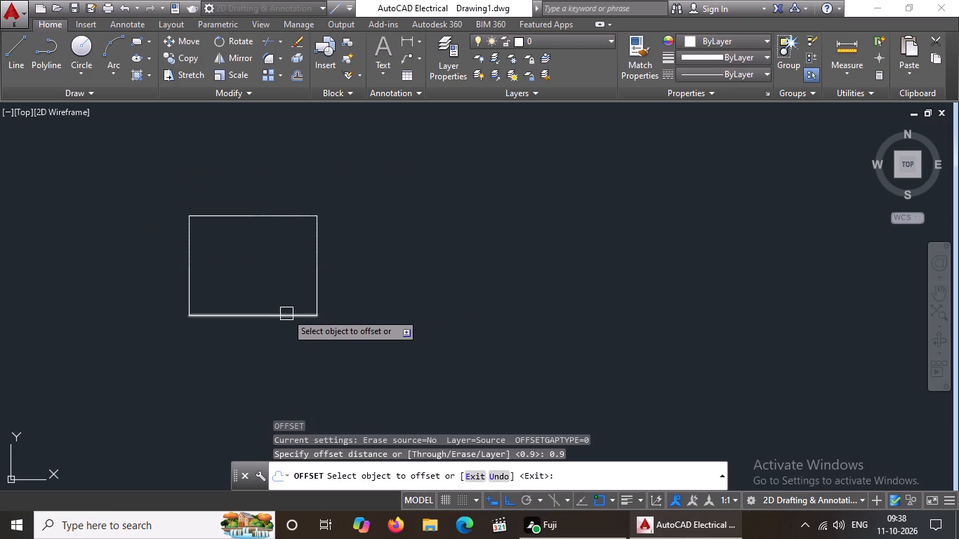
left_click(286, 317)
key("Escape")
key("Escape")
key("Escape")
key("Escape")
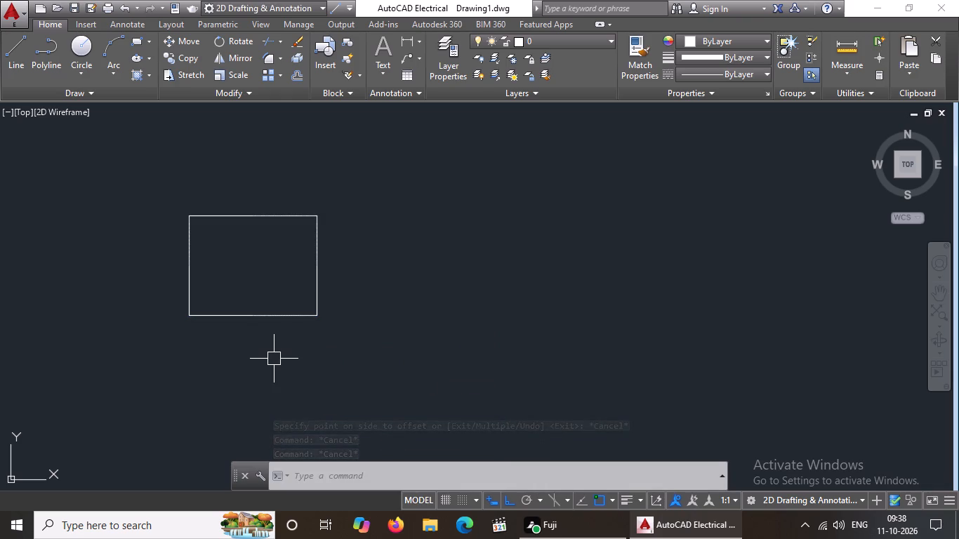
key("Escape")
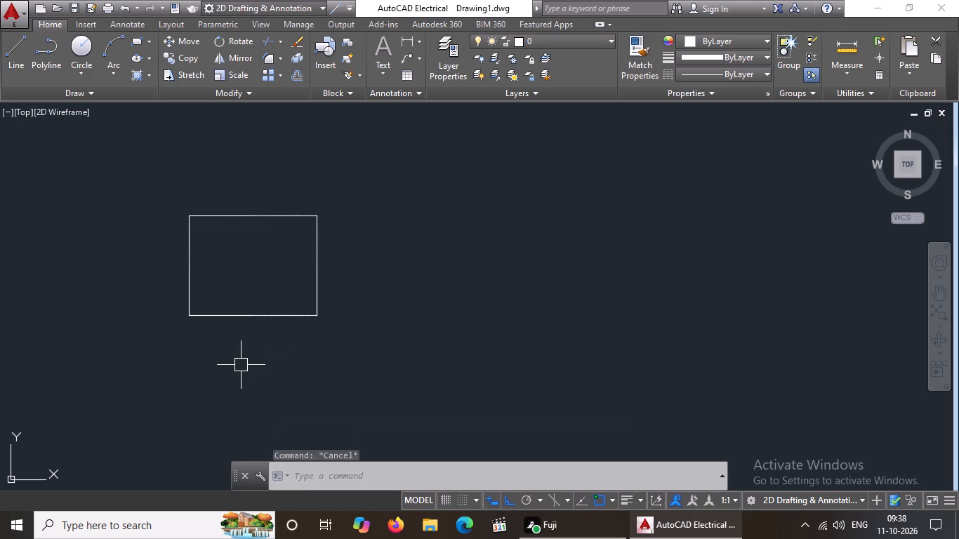
Erase all four lines of the rectangular room outline.
left_click_drag(140, 183, 259, 253)
left_click(375, 331)
key("Return")
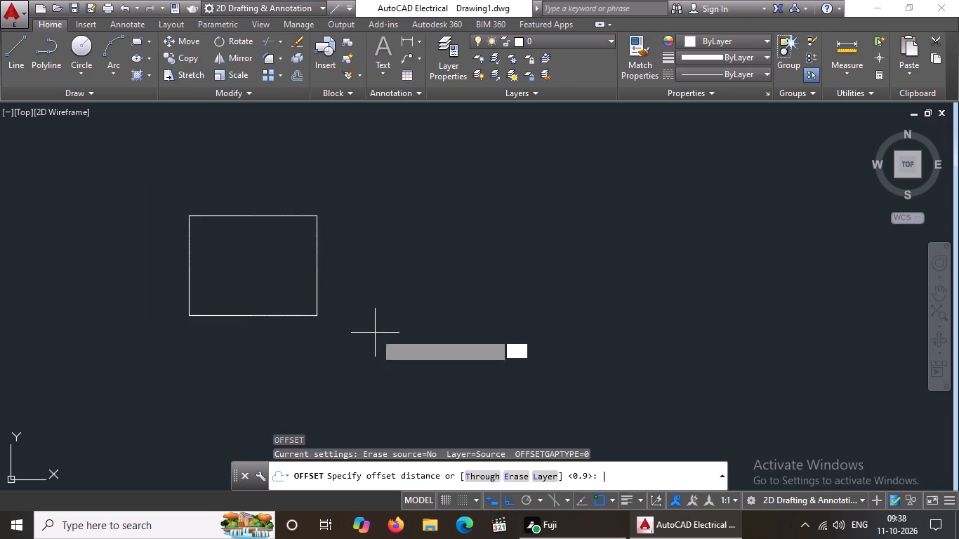
left_click_drag(135, 192, 159, 213)
left_click(334, 367)
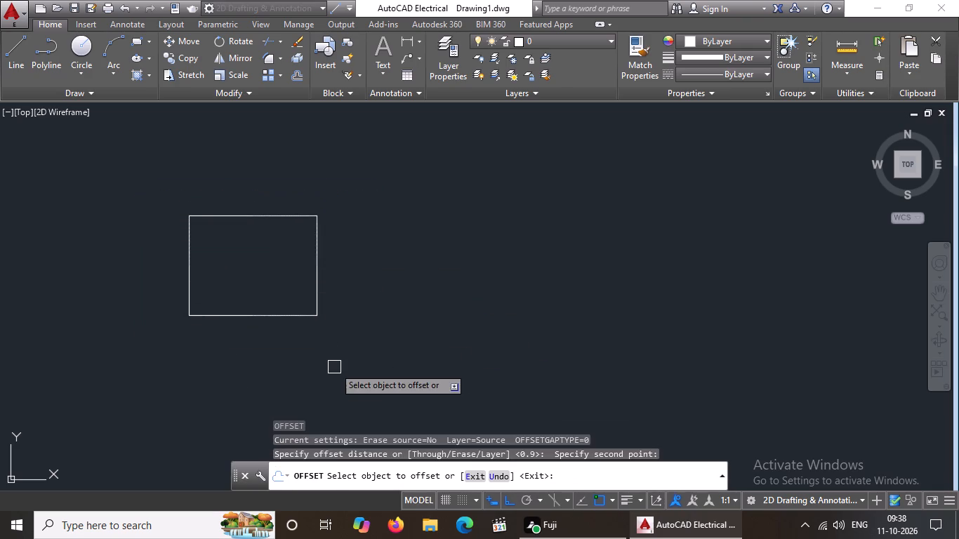
key("Escape")
left_click(162, 175)
left_click(348, 354)
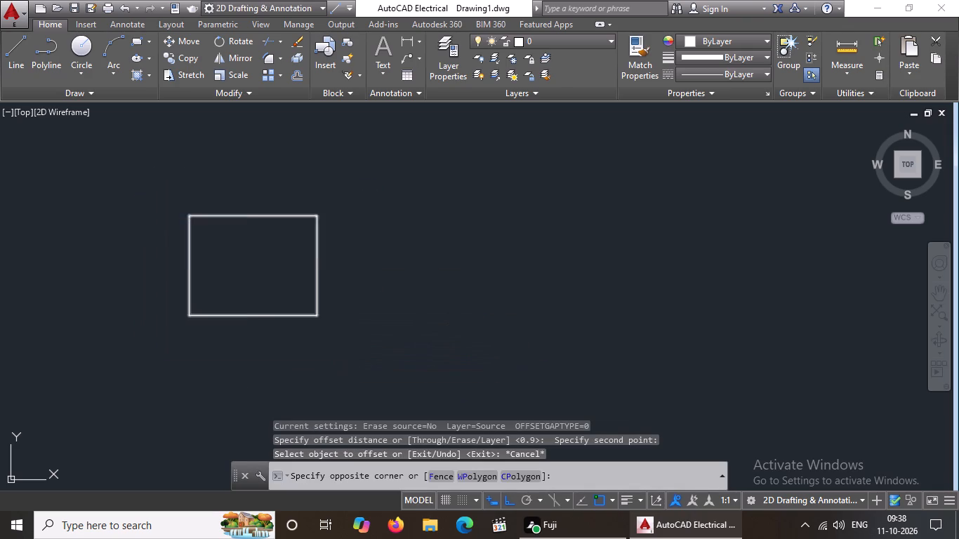
key("Delete")
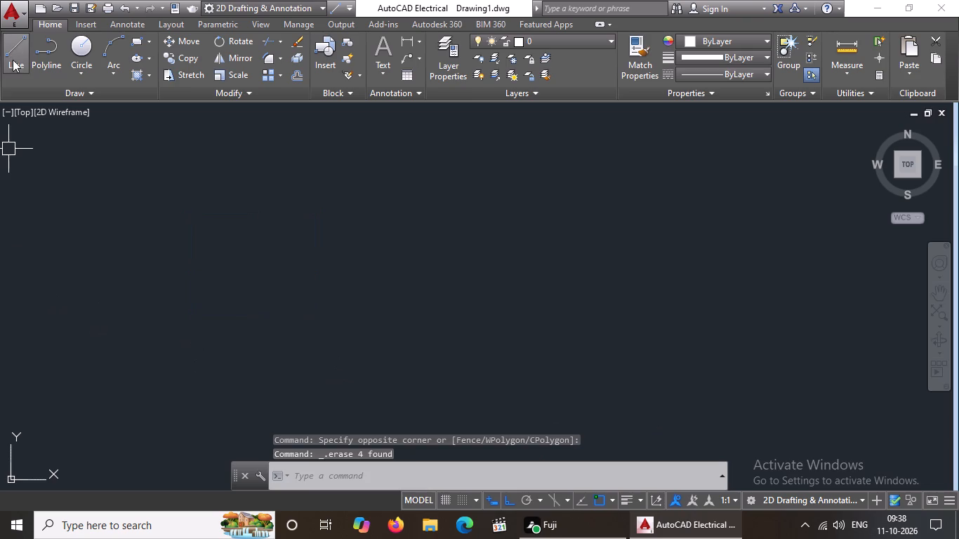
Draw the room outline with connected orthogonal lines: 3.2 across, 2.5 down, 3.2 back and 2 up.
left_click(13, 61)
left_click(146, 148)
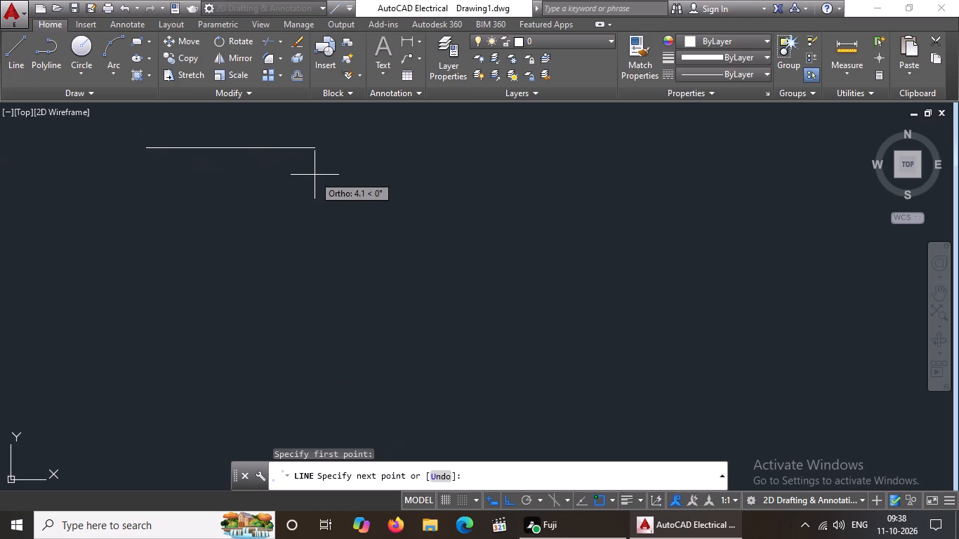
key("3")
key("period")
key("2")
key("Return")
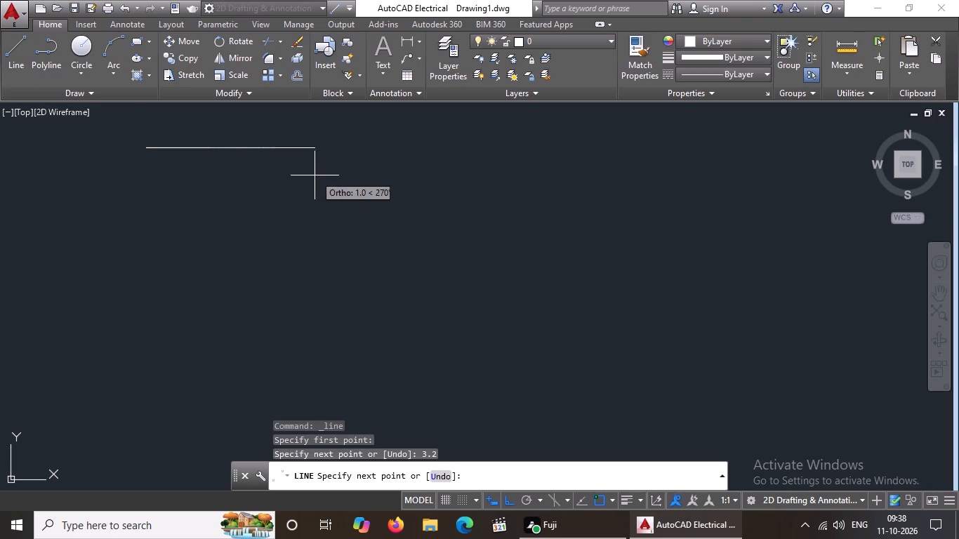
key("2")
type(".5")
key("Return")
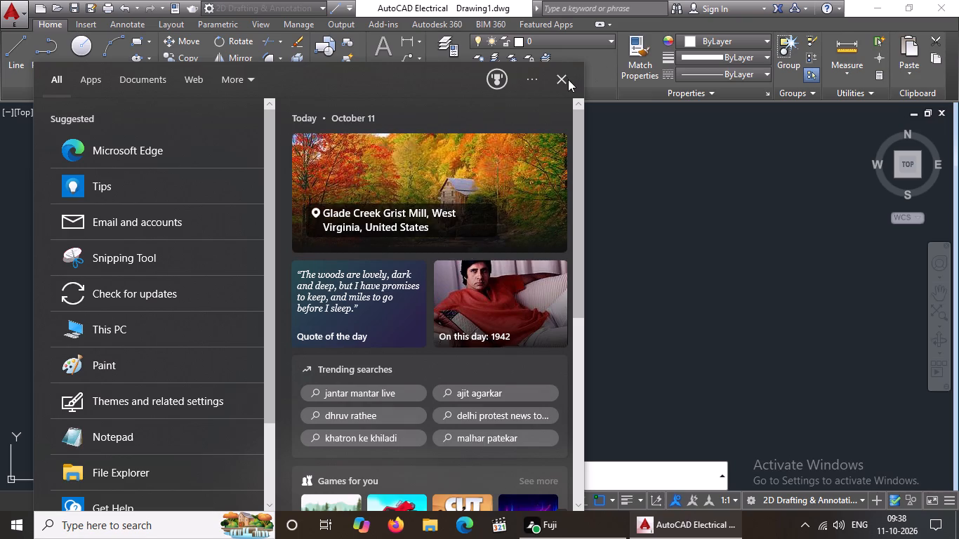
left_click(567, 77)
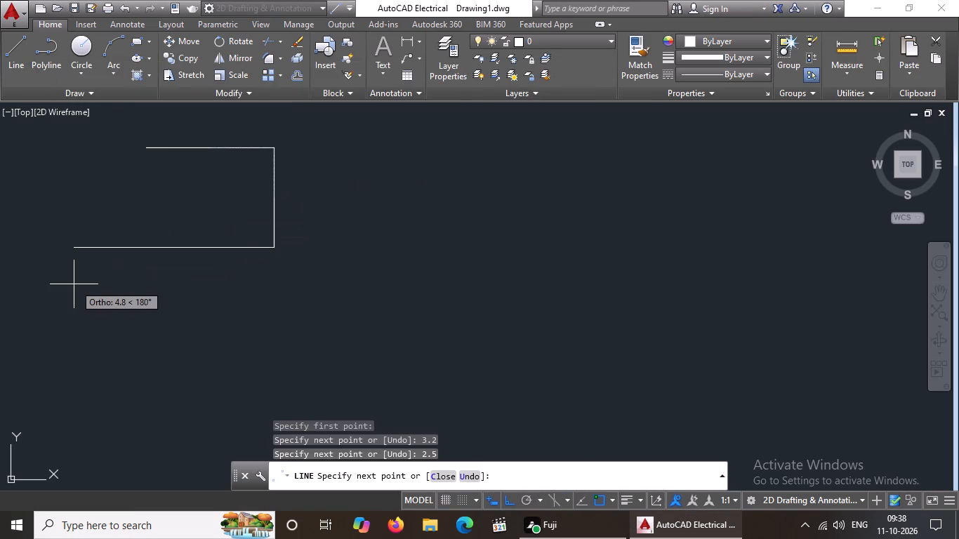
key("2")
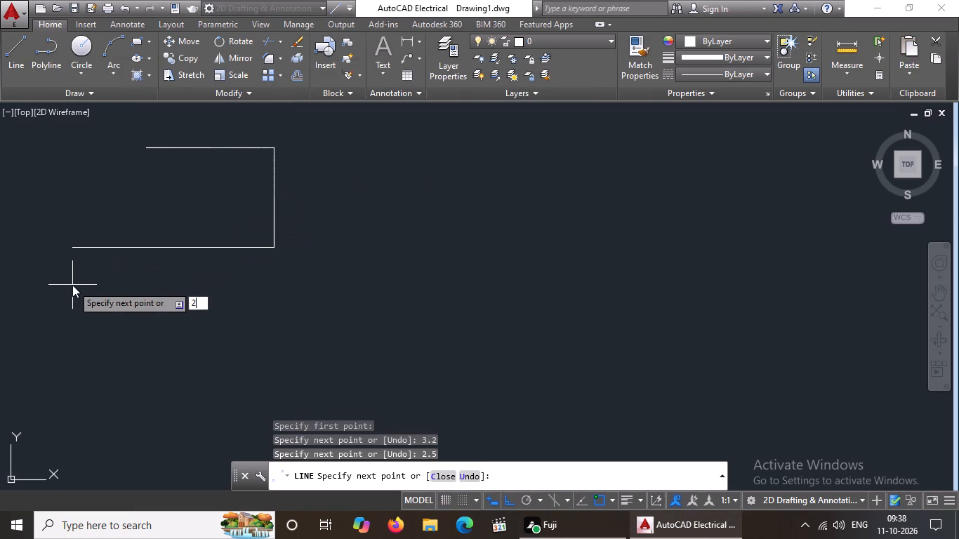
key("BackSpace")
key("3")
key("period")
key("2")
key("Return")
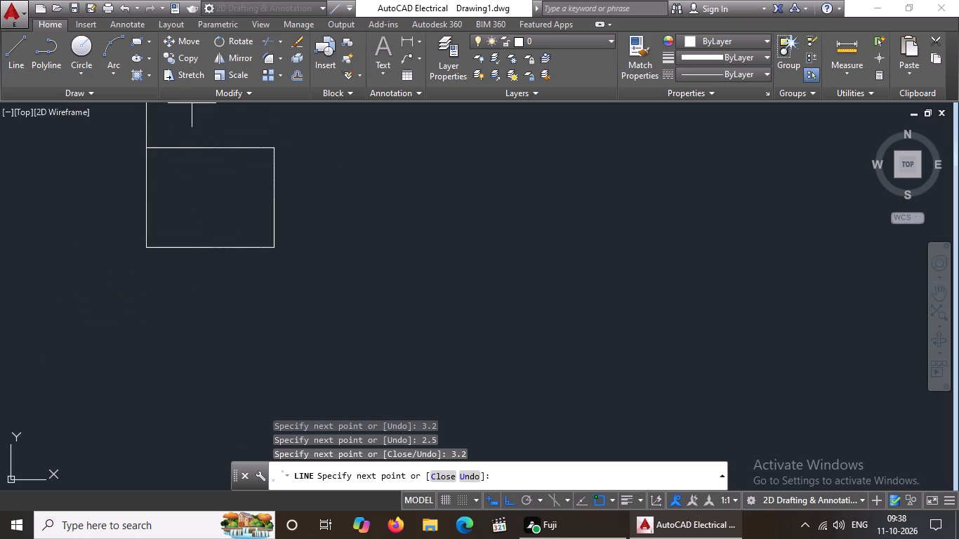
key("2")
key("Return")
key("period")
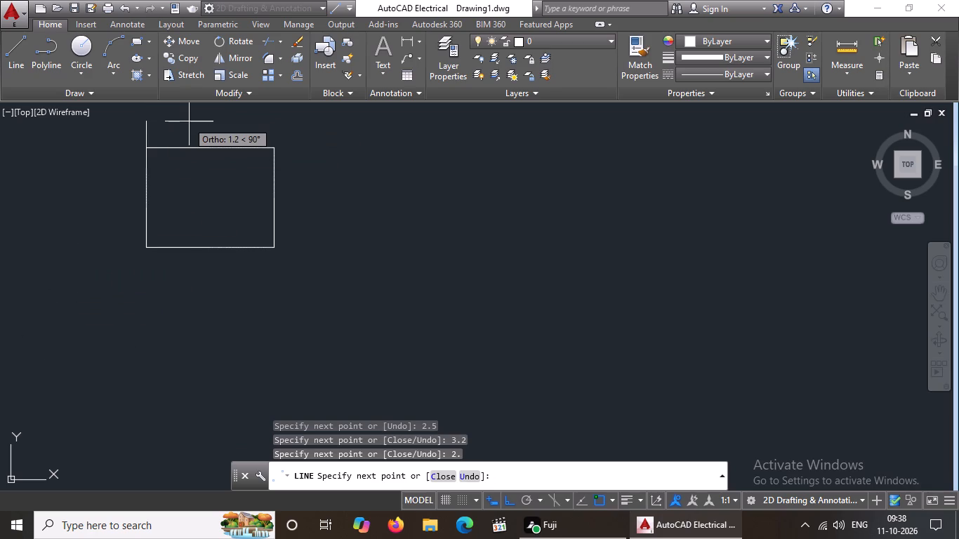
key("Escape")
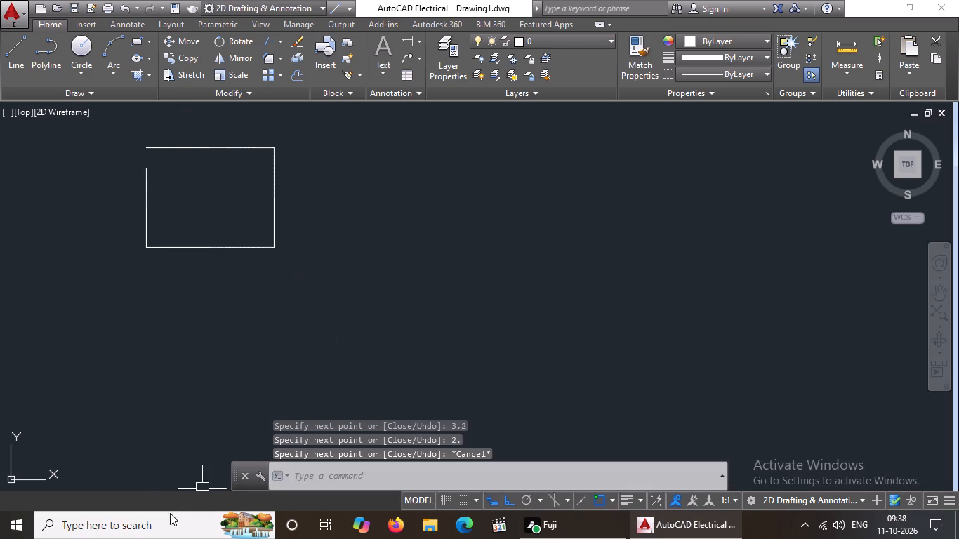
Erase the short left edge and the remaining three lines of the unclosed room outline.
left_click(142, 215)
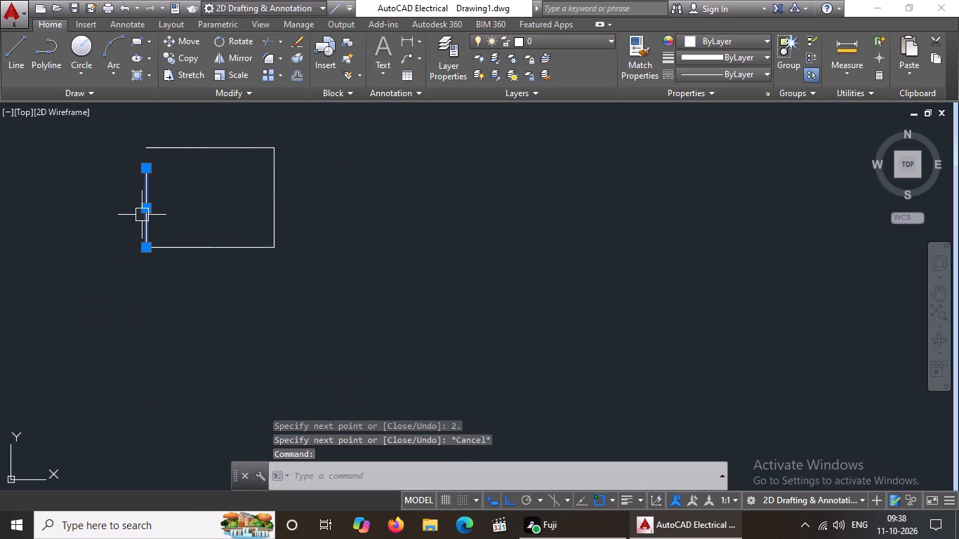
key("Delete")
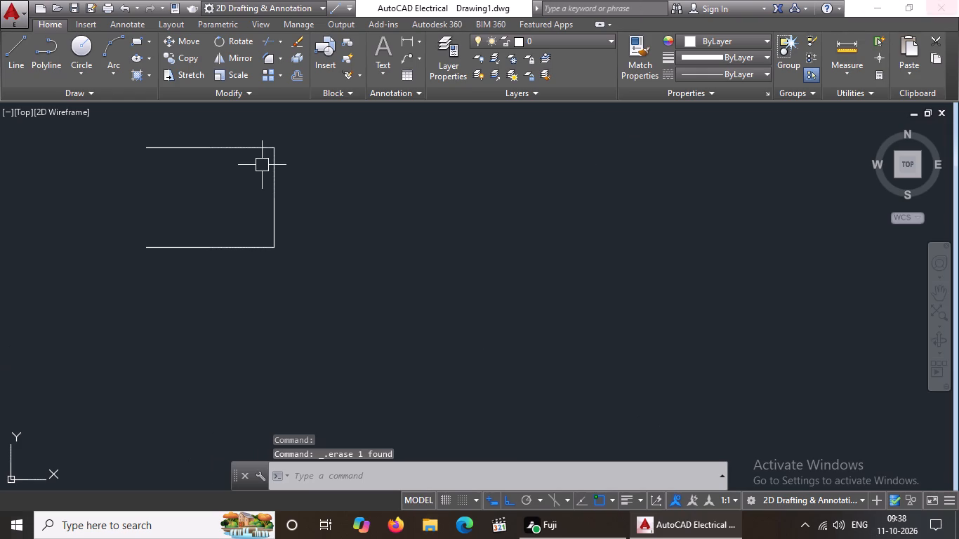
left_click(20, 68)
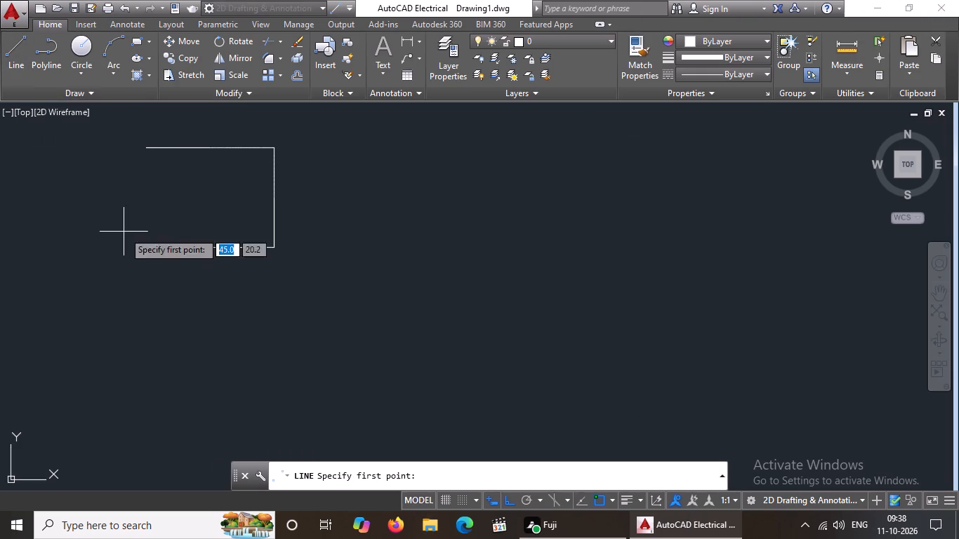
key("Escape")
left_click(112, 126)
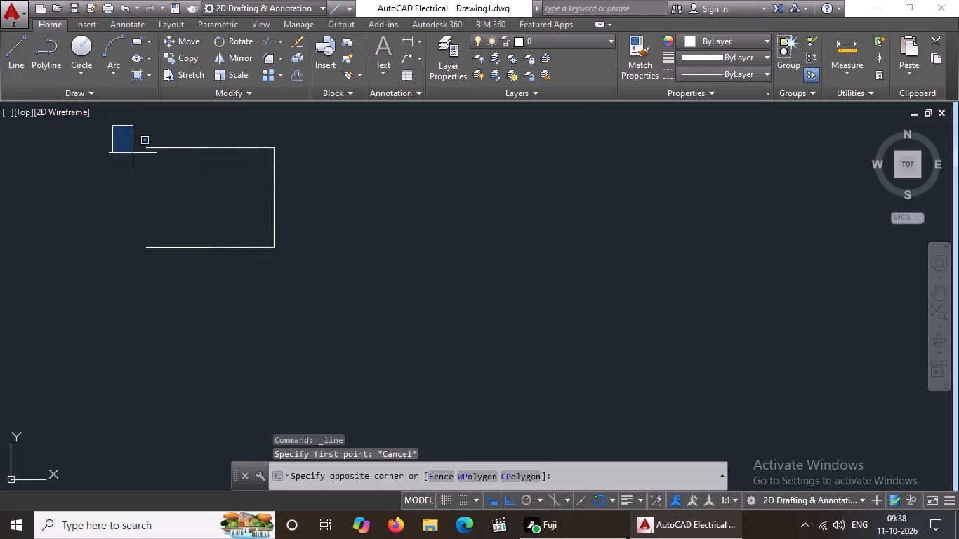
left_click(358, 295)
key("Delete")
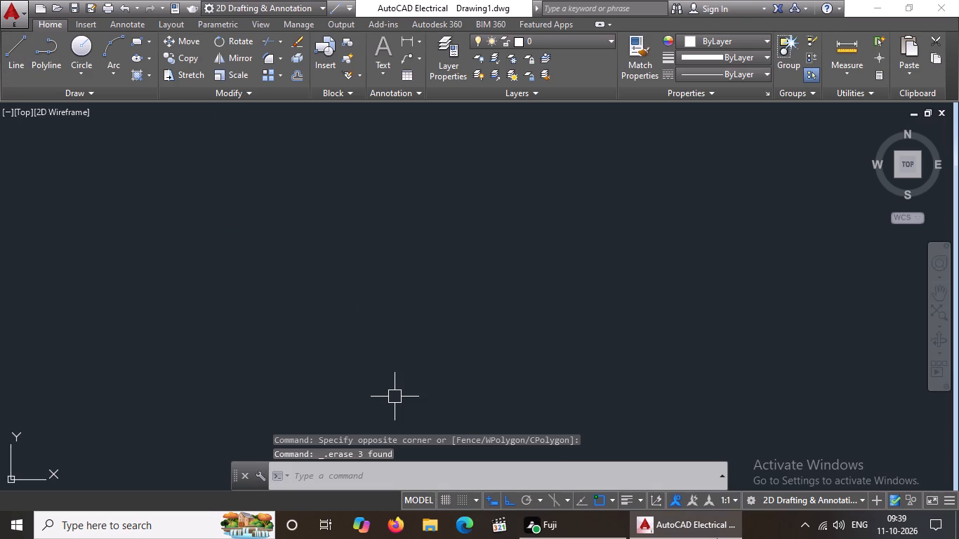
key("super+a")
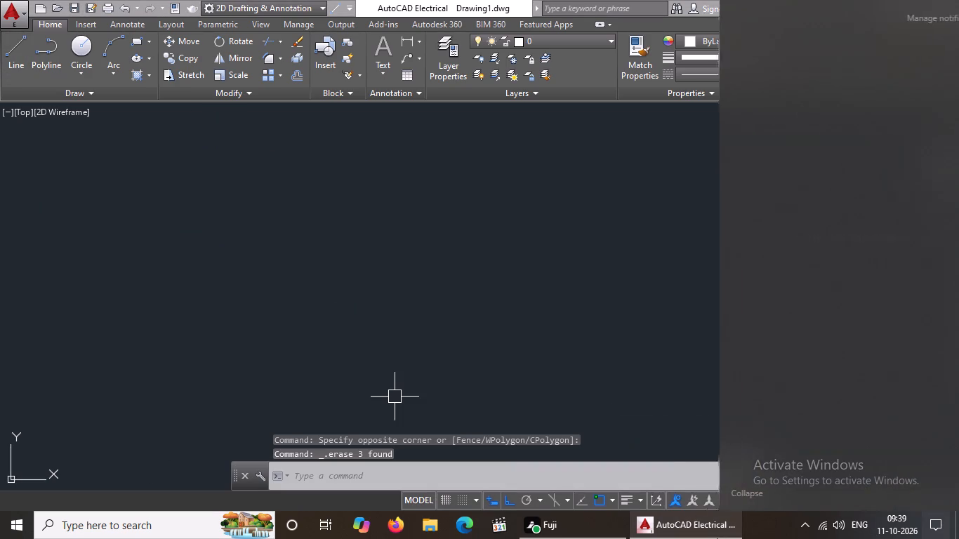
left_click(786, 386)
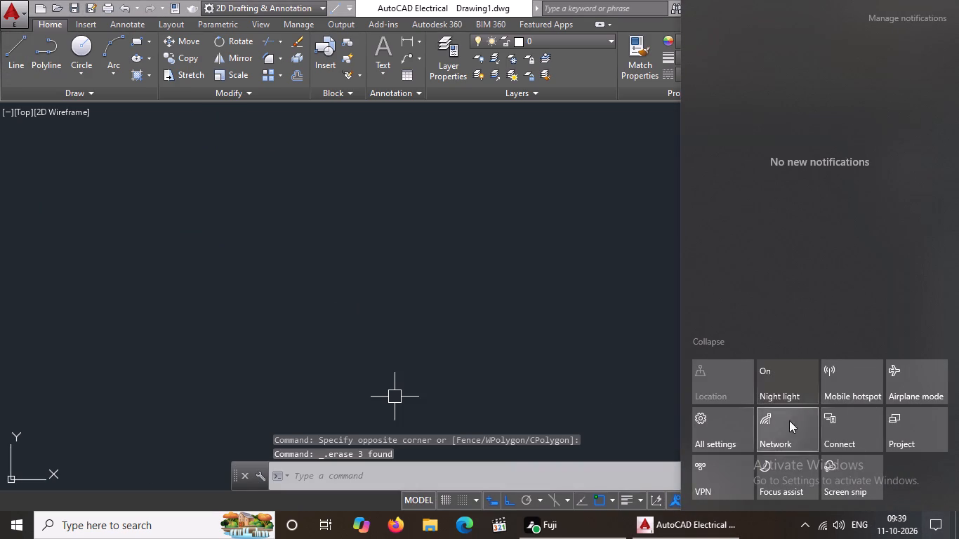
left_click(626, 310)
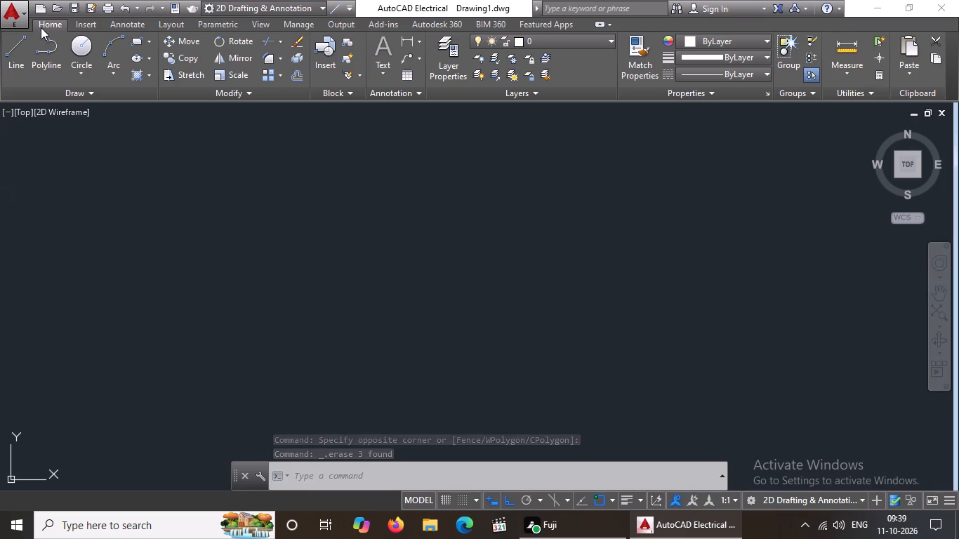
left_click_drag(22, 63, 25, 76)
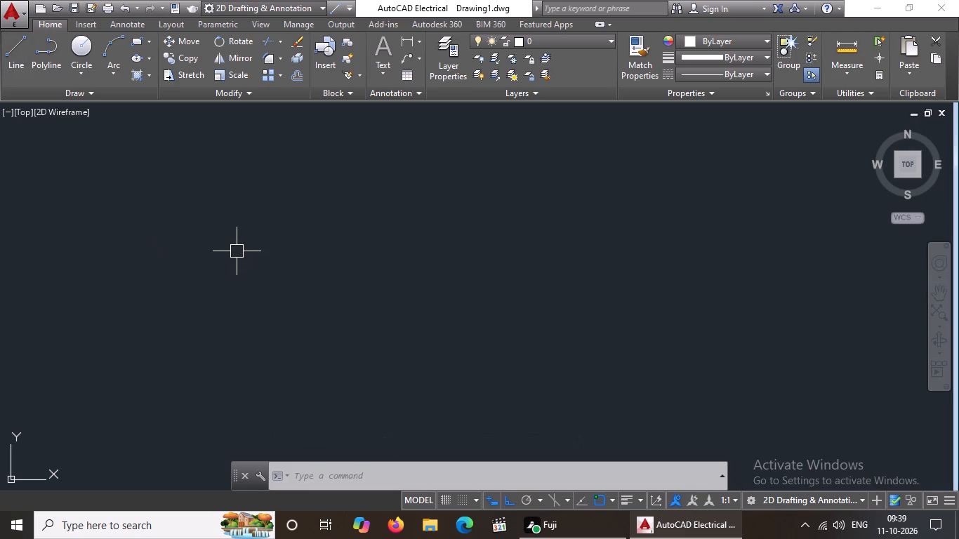
Draw a closed rectangular room outline from connected lines, 3.2 wide and 2.5 high, in the empty drawing.
left_click(20, 52)
left_click(145, 144)
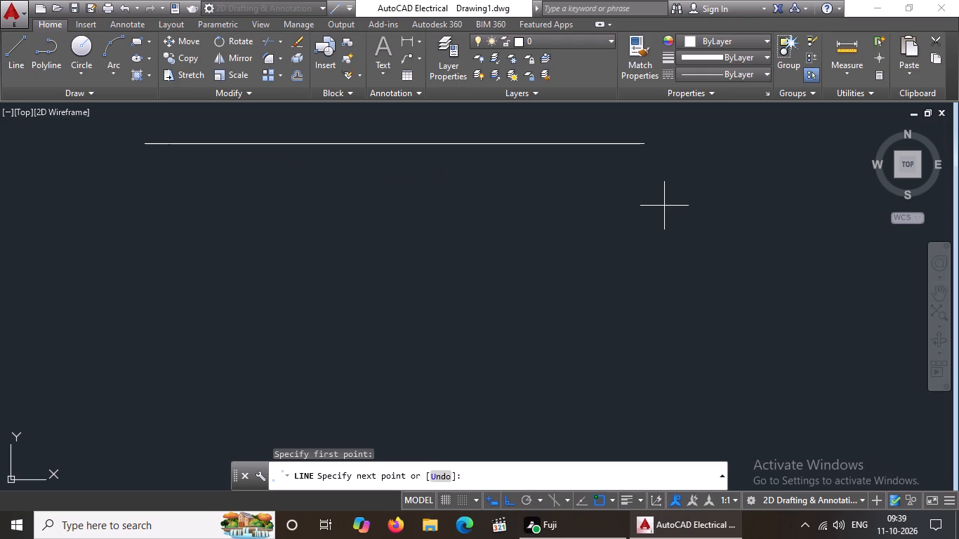
key("3")
key("period")
key("2")
key("Return")
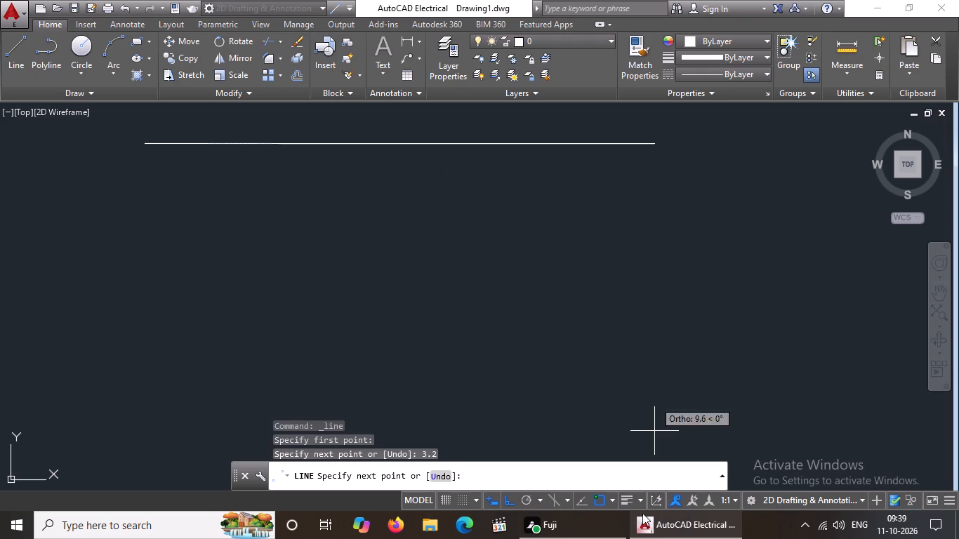
type("2.5")
key("Return")
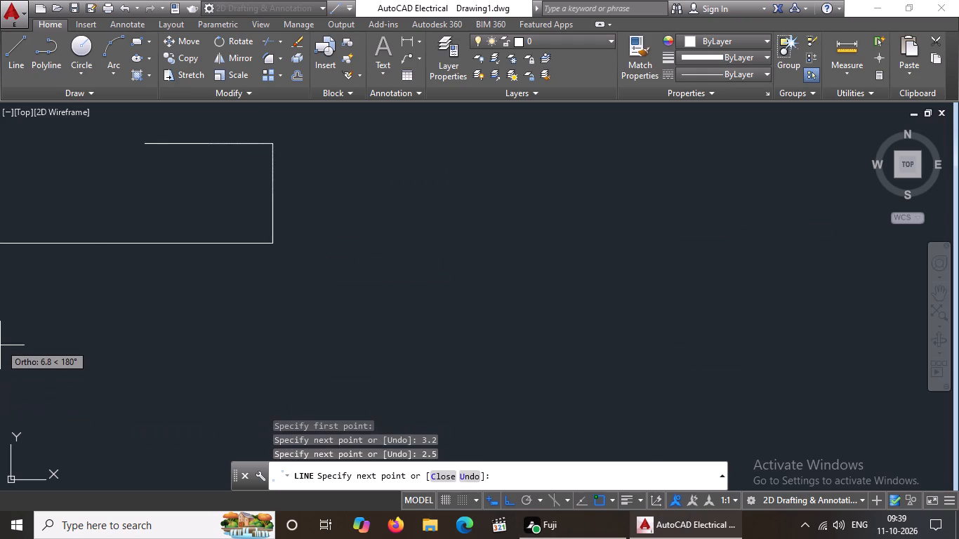
type("3.2")
key("Return")
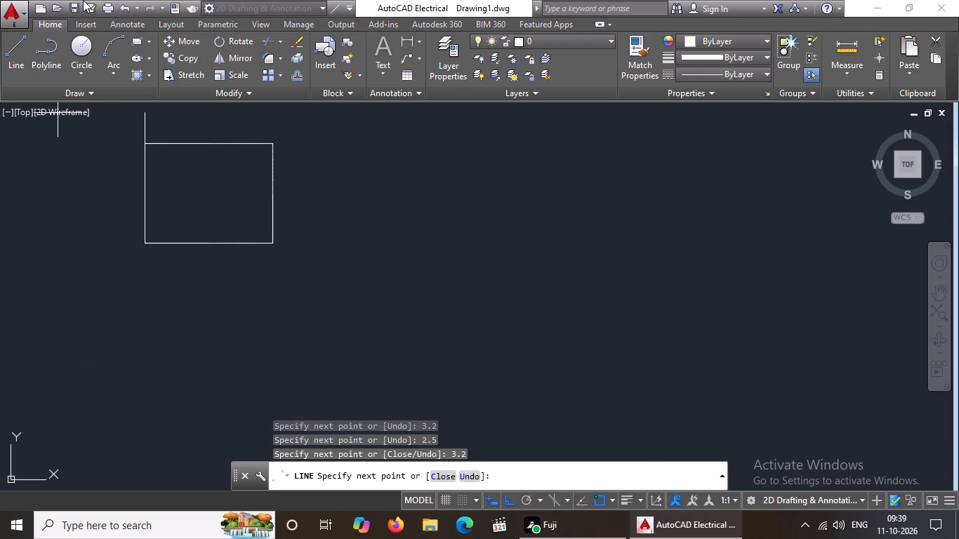
type("2.5")
key("Return")
key("Return")
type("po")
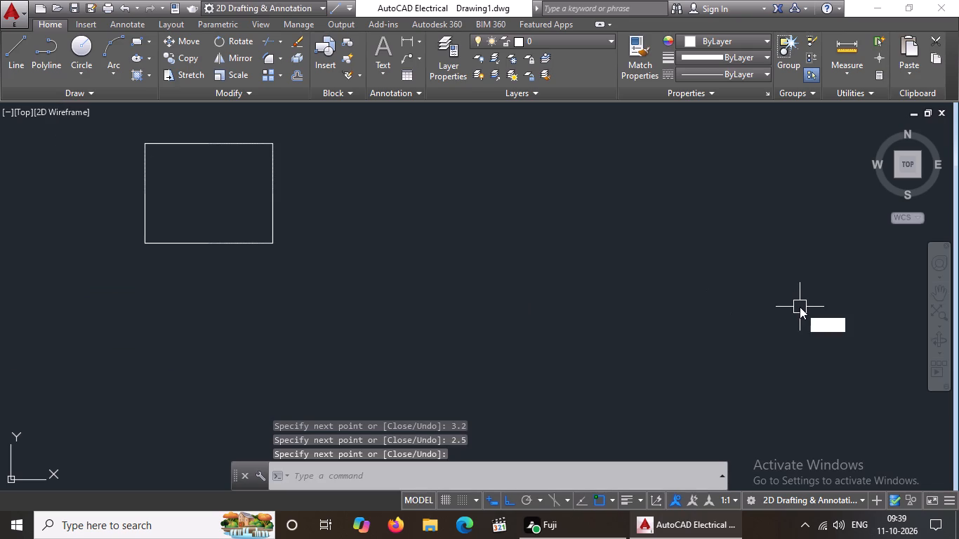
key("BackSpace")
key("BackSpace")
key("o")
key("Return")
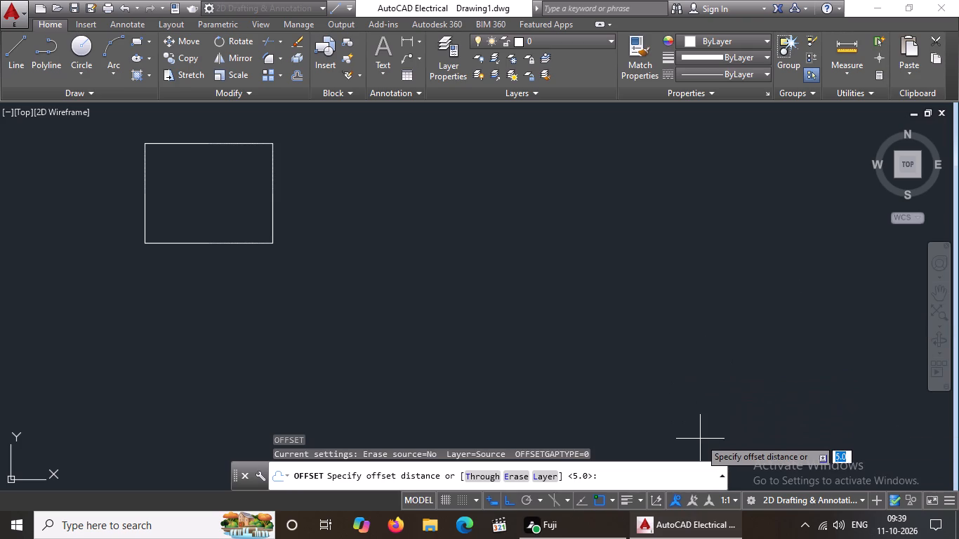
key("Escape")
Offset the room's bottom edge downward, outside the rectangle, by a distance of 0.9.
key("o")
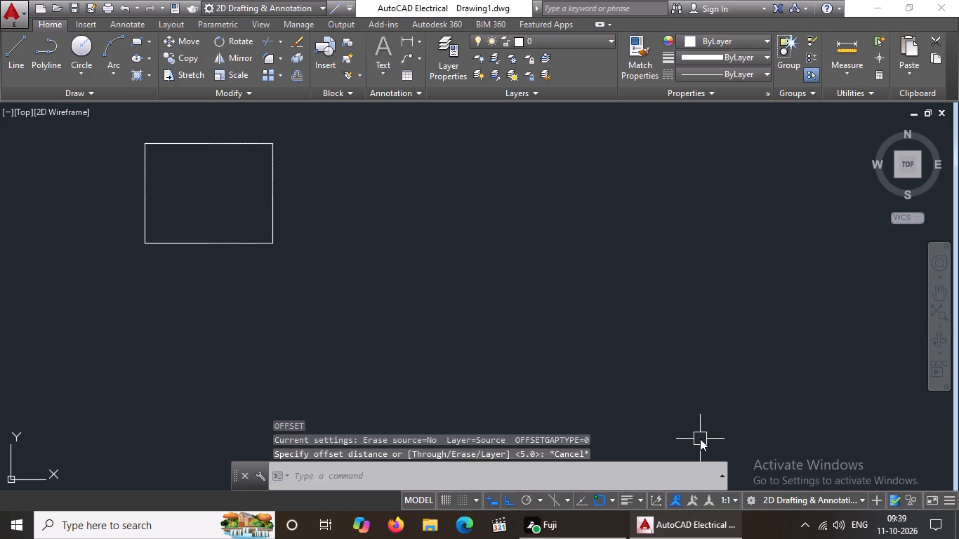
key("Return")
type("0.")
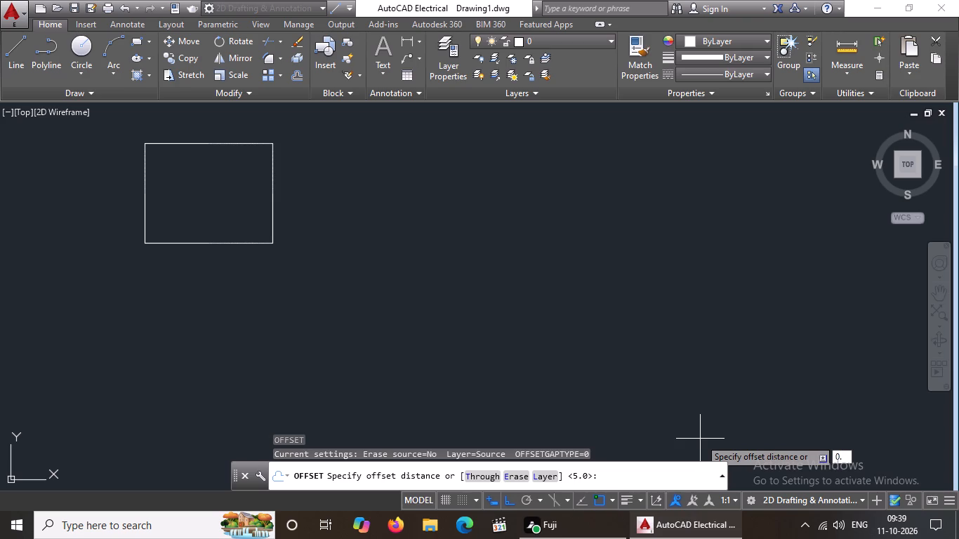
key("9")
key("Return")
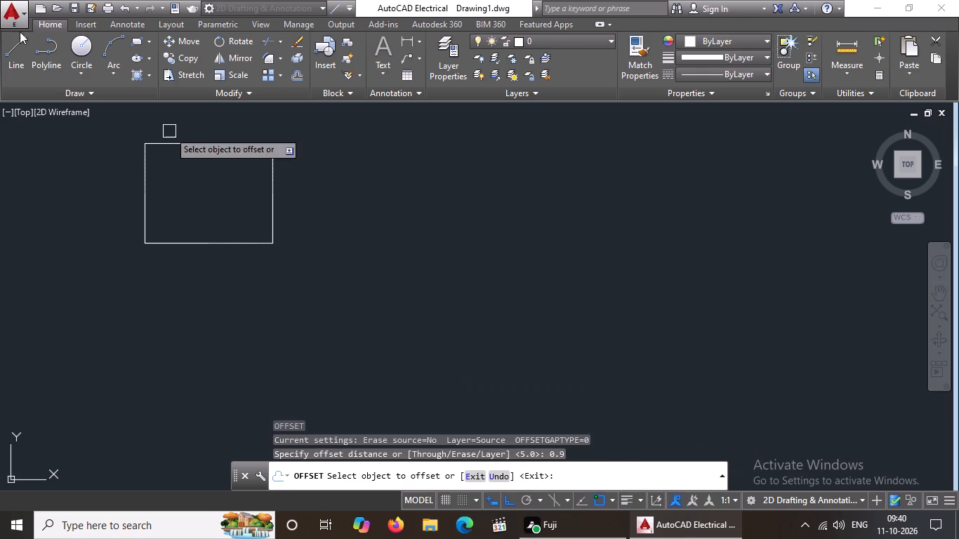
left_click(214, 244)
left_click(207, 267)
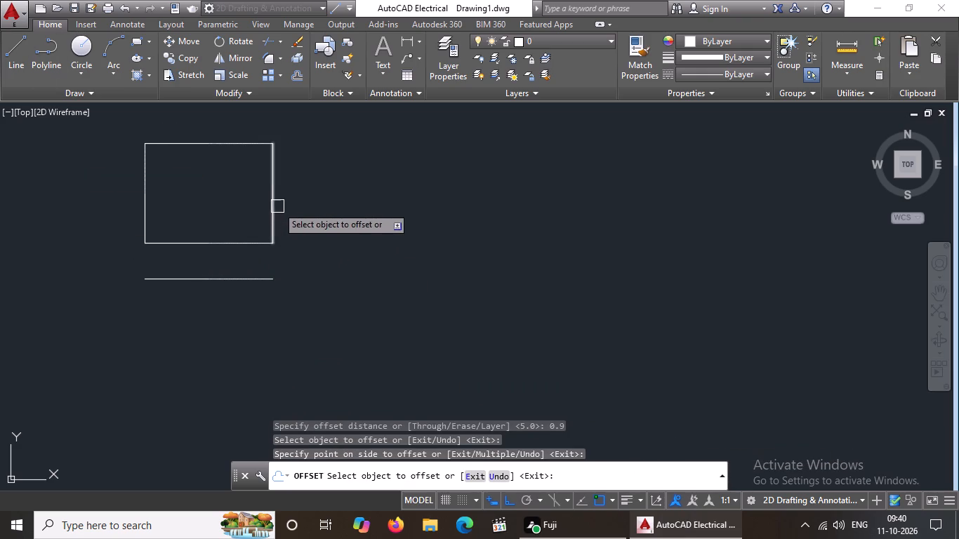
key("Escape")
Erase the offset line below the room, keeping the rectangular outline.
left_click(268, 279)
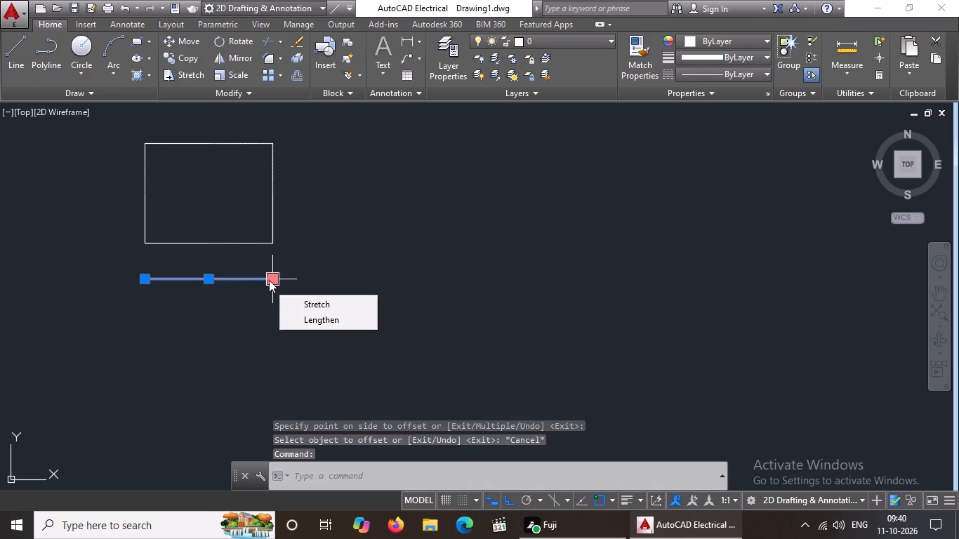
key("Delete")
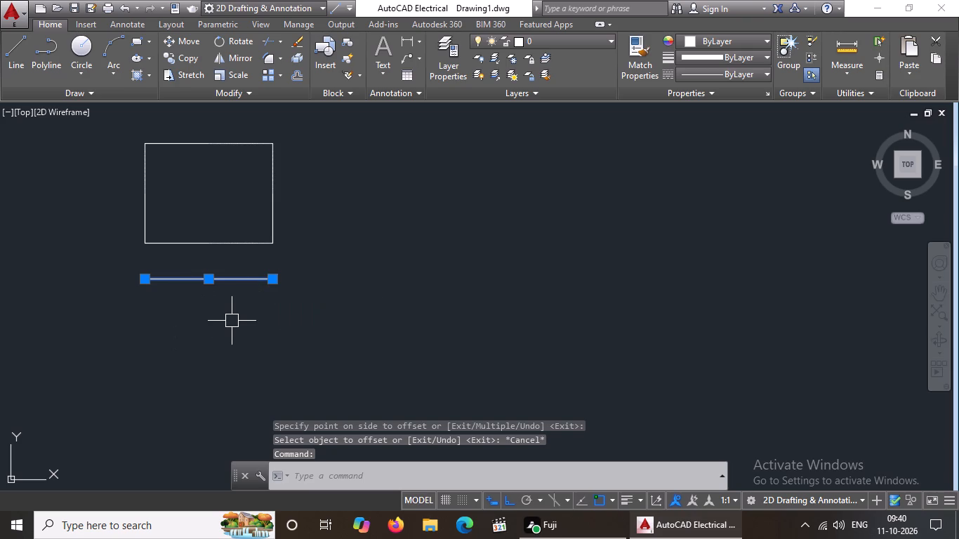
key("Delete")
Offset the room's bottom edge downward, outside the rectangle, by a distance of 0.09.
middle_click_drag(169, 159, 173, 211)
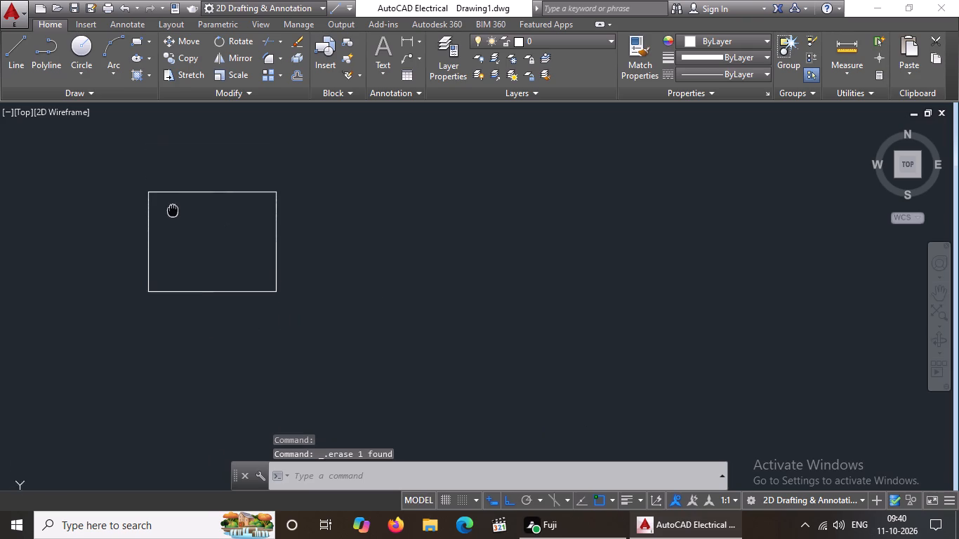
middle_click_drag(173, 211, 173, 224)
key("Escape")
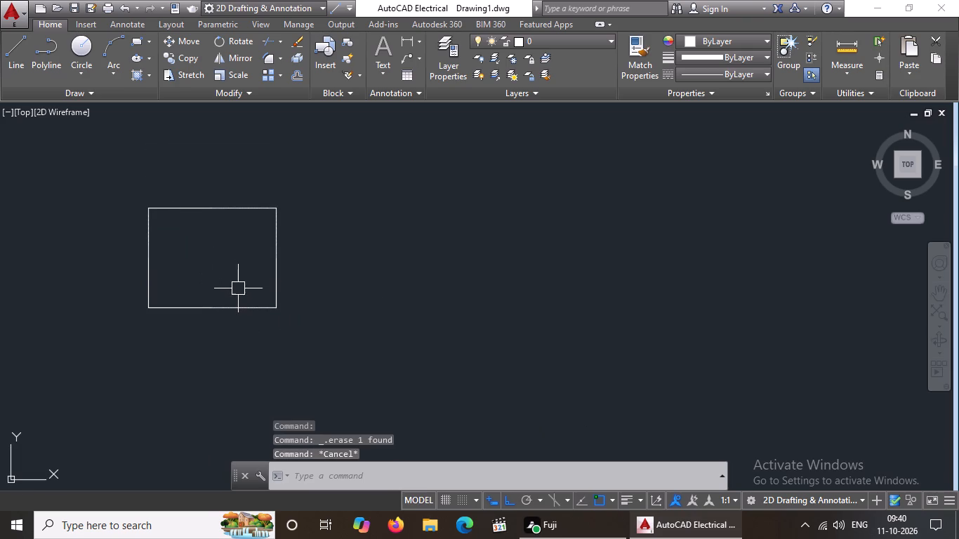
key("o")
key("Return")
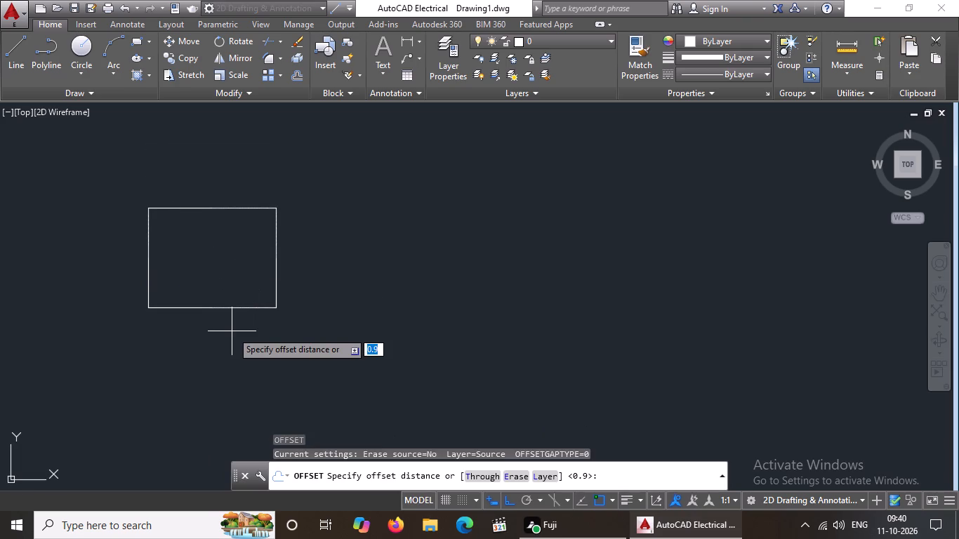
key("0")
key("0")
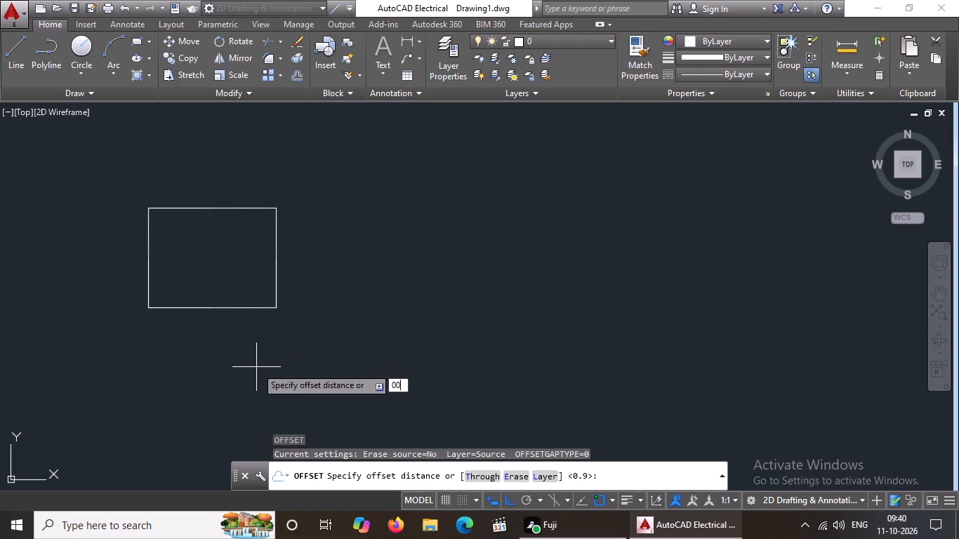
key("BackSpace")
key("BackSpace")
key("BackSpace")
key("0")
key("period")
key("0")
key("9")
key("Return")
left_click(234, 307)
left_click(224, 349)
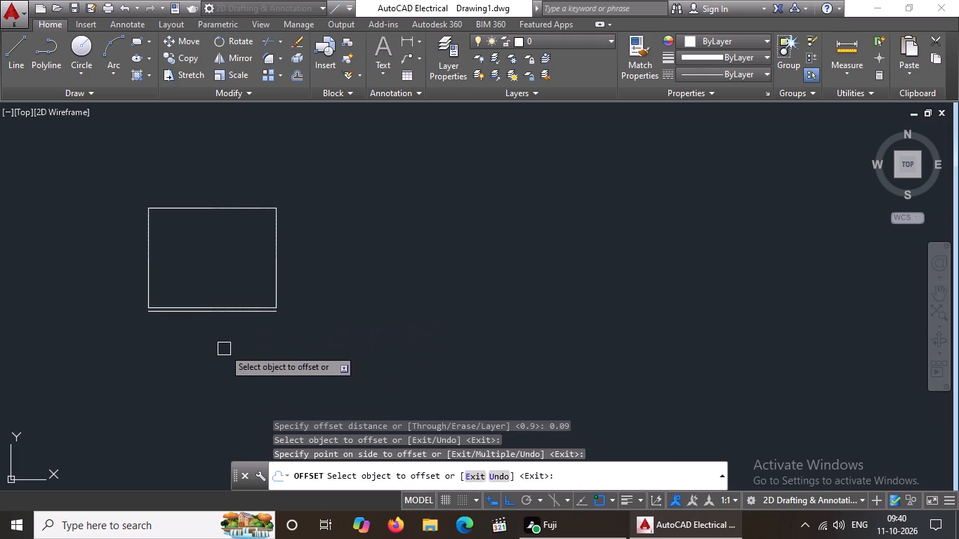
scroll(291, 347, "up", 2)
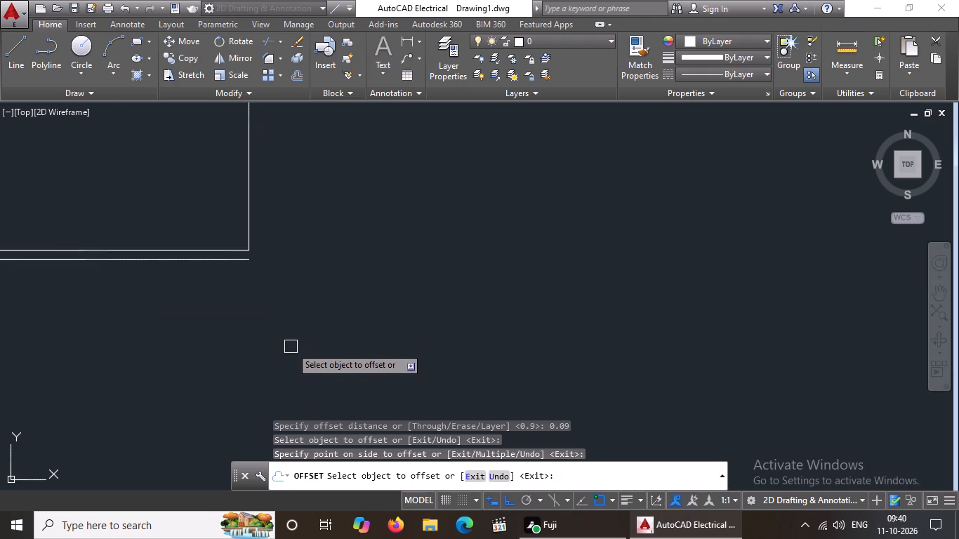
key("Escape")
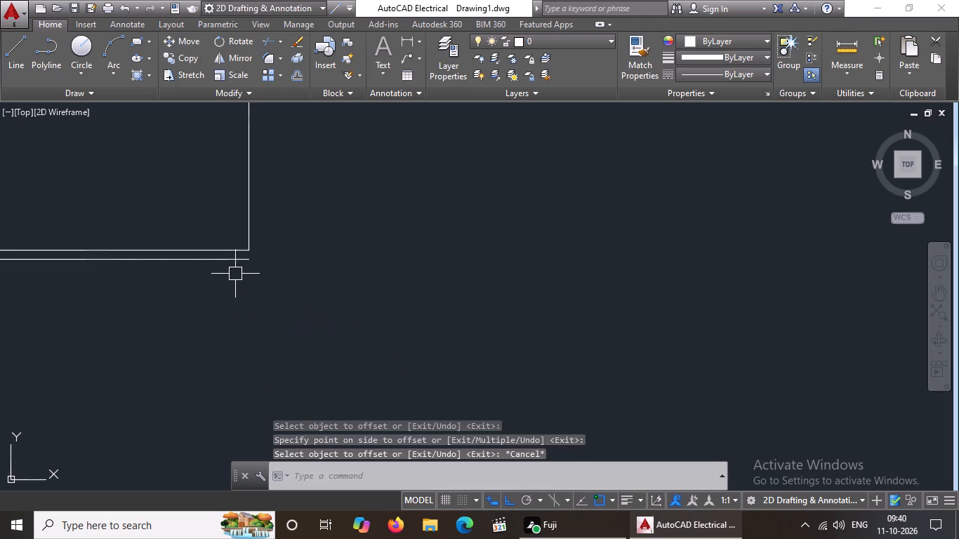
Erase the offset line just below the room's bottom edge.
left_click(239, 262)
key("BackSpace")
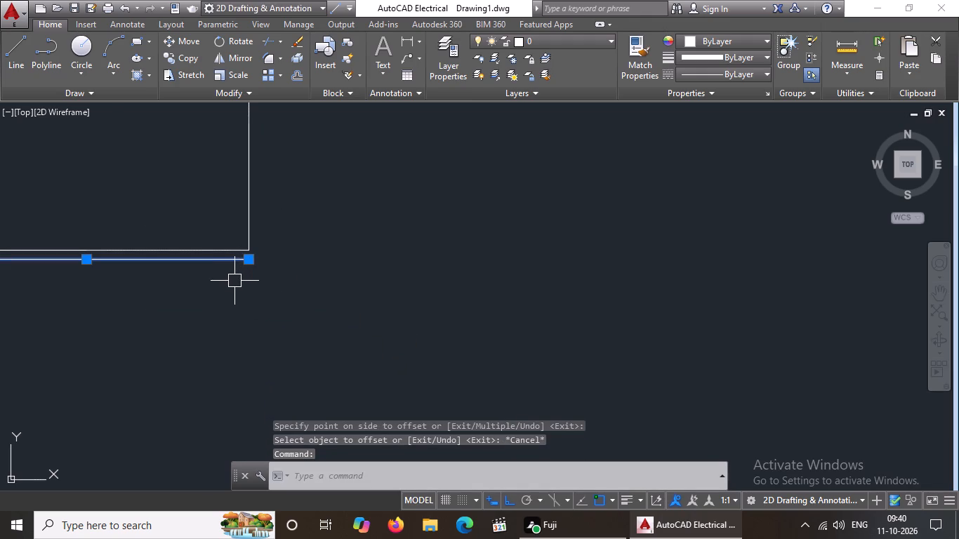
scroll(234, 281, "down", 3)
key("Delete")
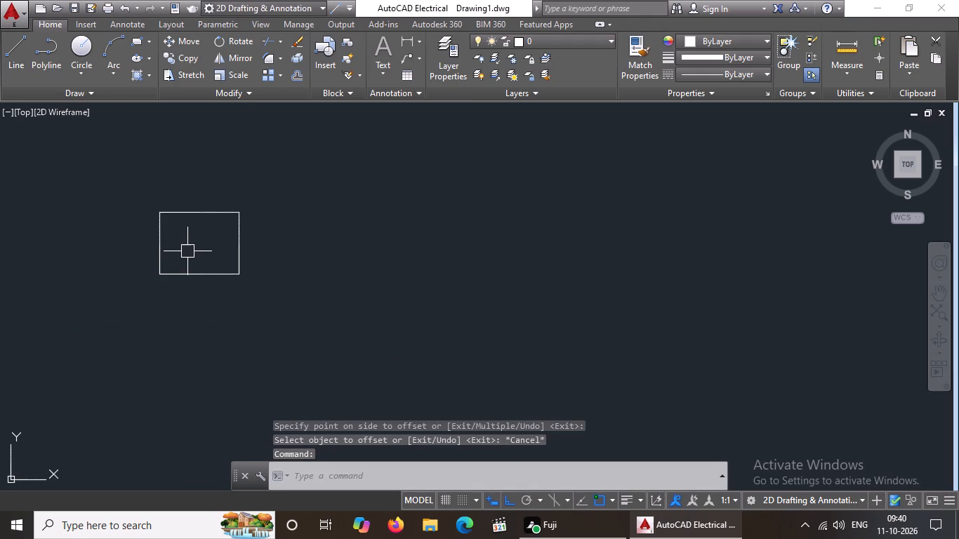
Offset the room's top, right and bottom edges outward by a distance of 0.6.
key("o")
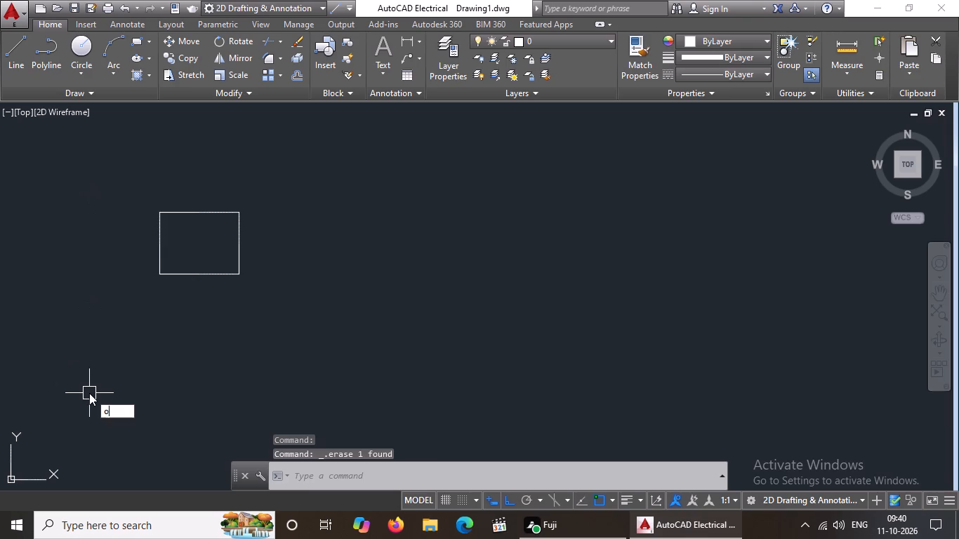
key("Return")
key("0")
type(".6")
key("Return")
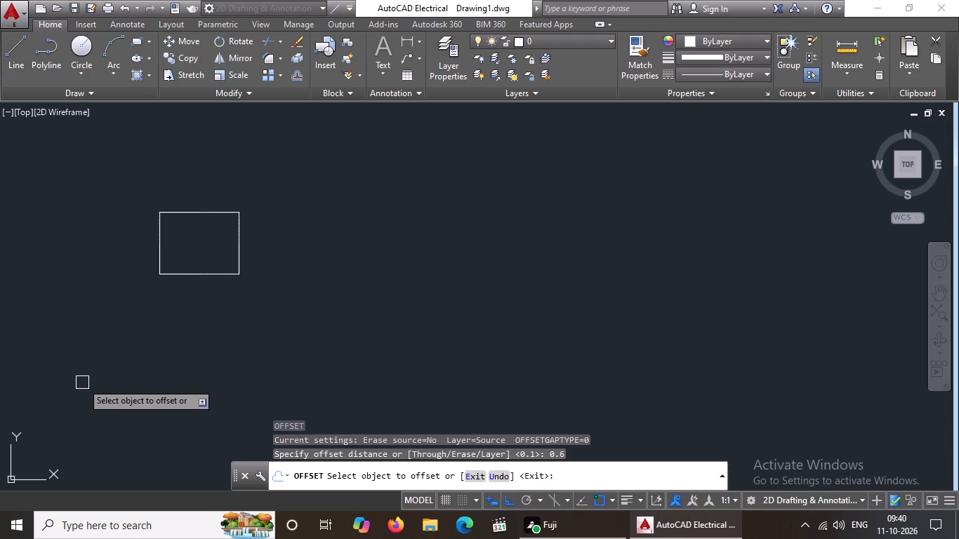
left_click(189, 211)
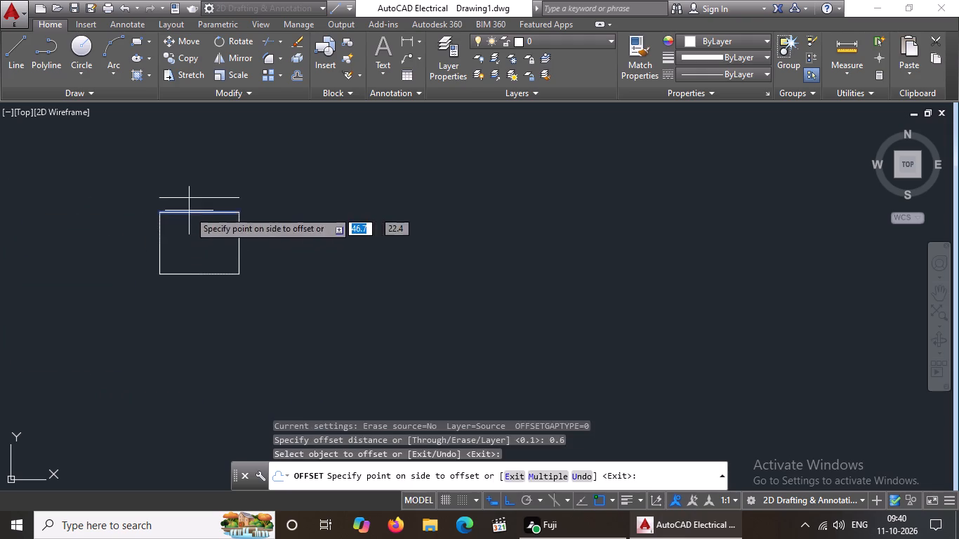
left_click(195, 185)
left_click_drag(240, 252, 252, 251)
left_click(406, 248)
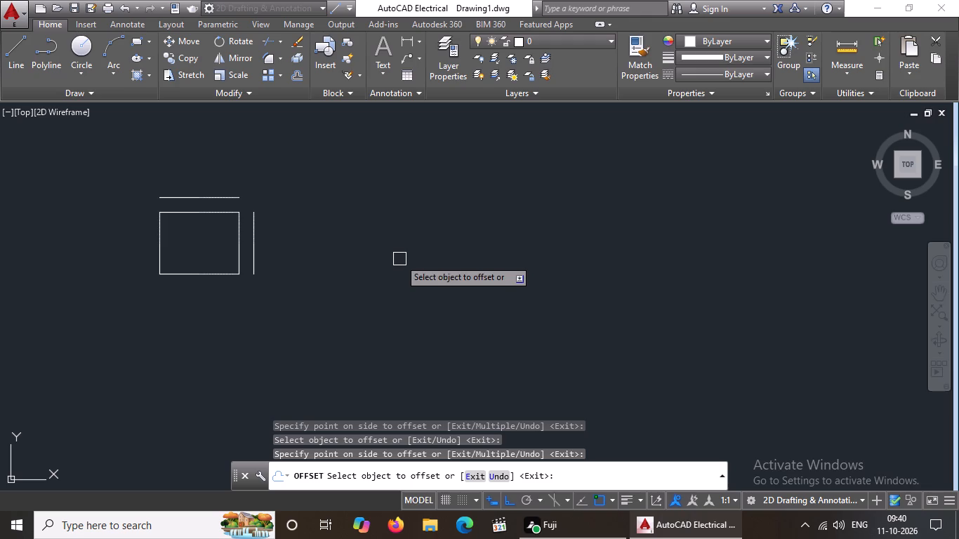
left_click(201, 274)
left_click(201, 328)
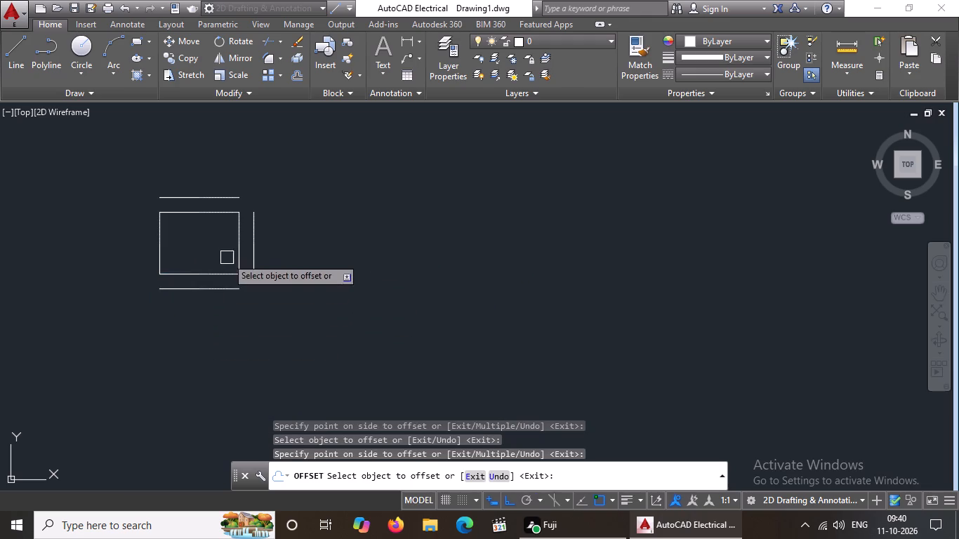
Offset the outermost vertical line rightward six more times at 0.6, making seven parallel lines beside the room.
left_click_drag(256, 253, 267, 253)
left_click(398, 258)
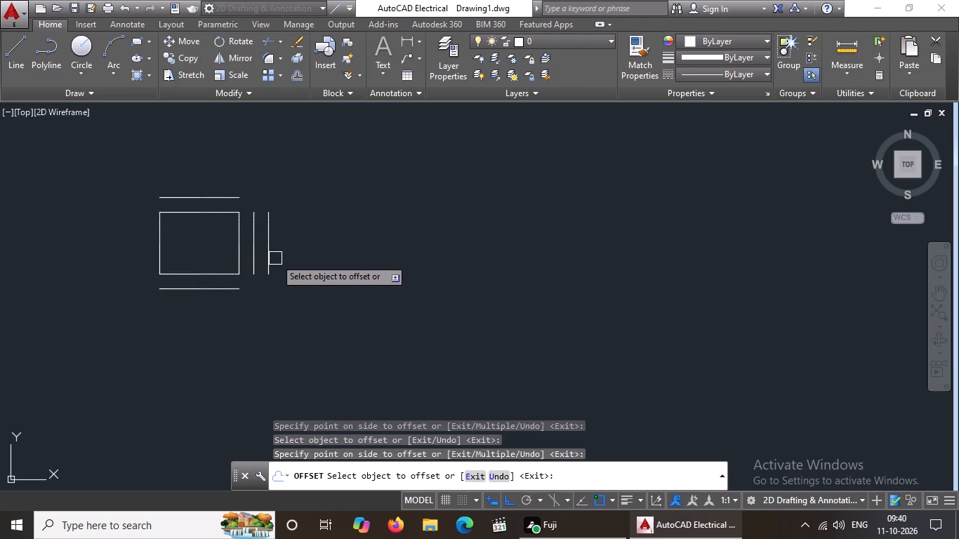
left_click_drag(275, 258, 291, 255)
left_click(529, 265)
left_click_drag(267, 255, 287, 251)
left_click(418, 240)
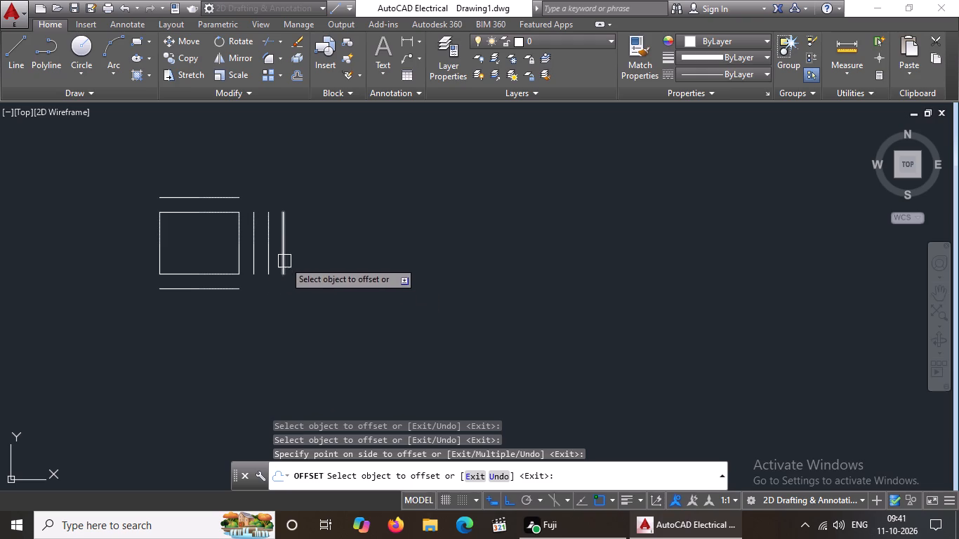
left_click_drag(284, 261, 344, 260)
left_click_drag(818, 270, 788, 270)
left_click_drag(300, 272, 312, 269)
left_click(418, 266)
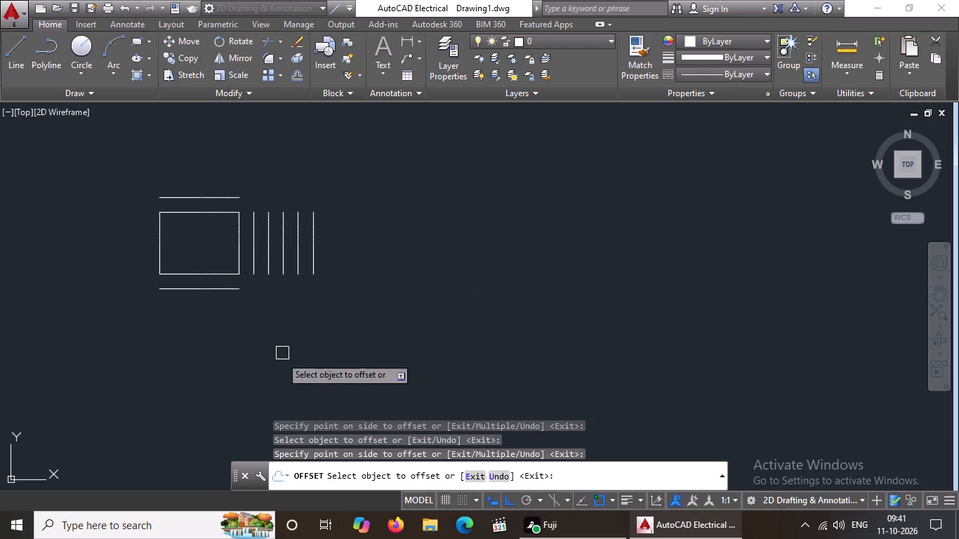
left_click(310, 261)
left_click(376, 255)
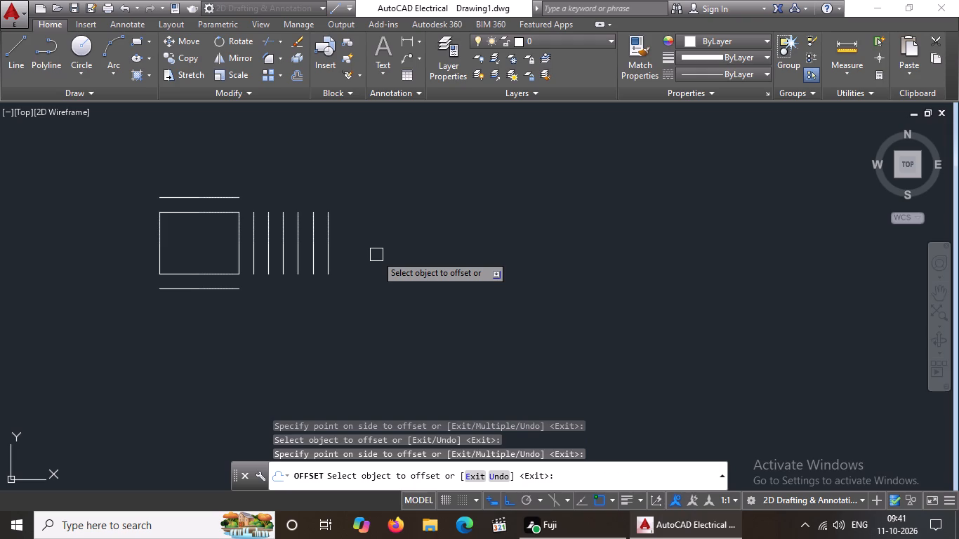
left_click(325, 255)
left_click(826, 219)
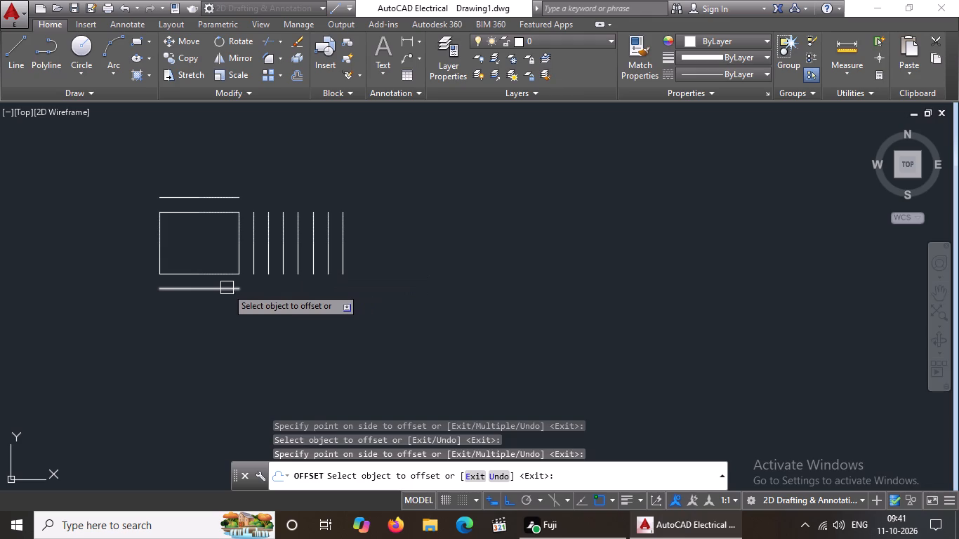
Repeat the 0.6 offset outward from the outermost horizontal lines, making five lines below the room and three above.
left_click(227, 288)
left_click(226, 354)
left_click(230, 306)
left_click(206, 370)
left_click_drag(220, 321, 209, 343)
left_click_drag(156, 490, 163, 480)
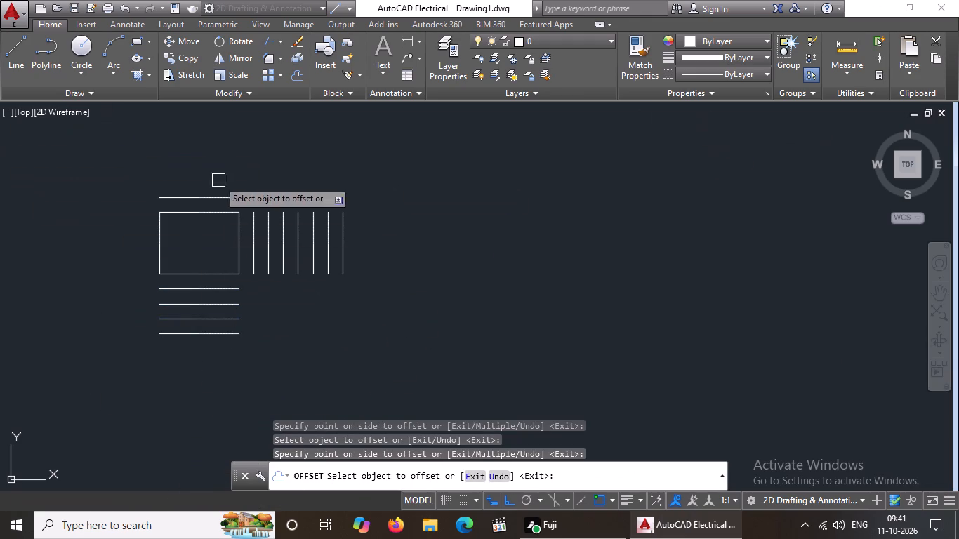
left_click(221, 195)
left_click(258, 128)
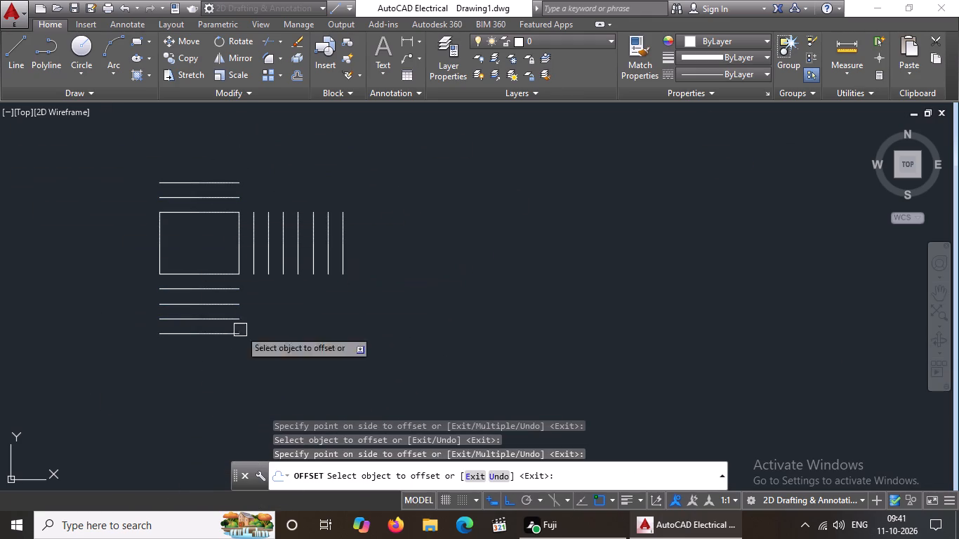
left_click(215, 337)
left_click(205, 398)
left_click_drag(199, 186, 200, 178)
left_click(202, 137)
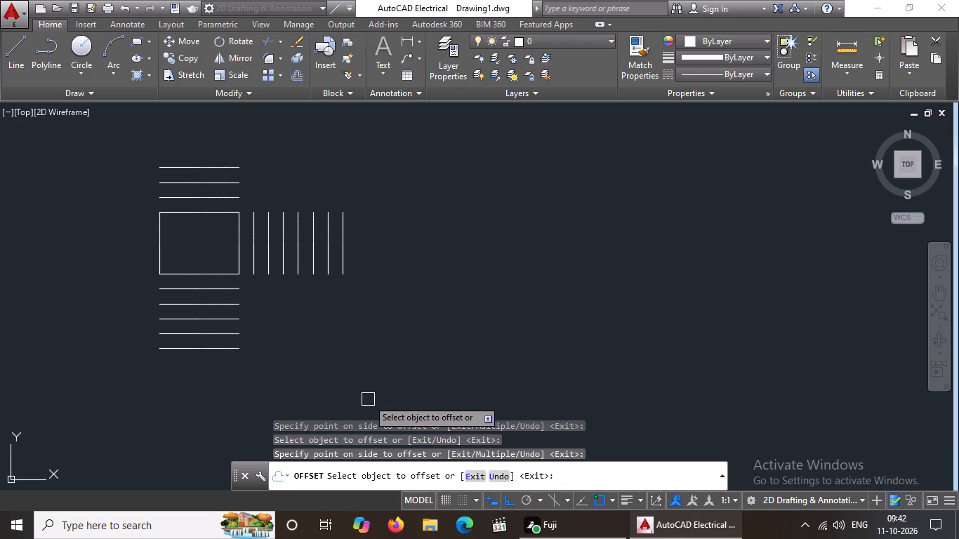
key("Escape")
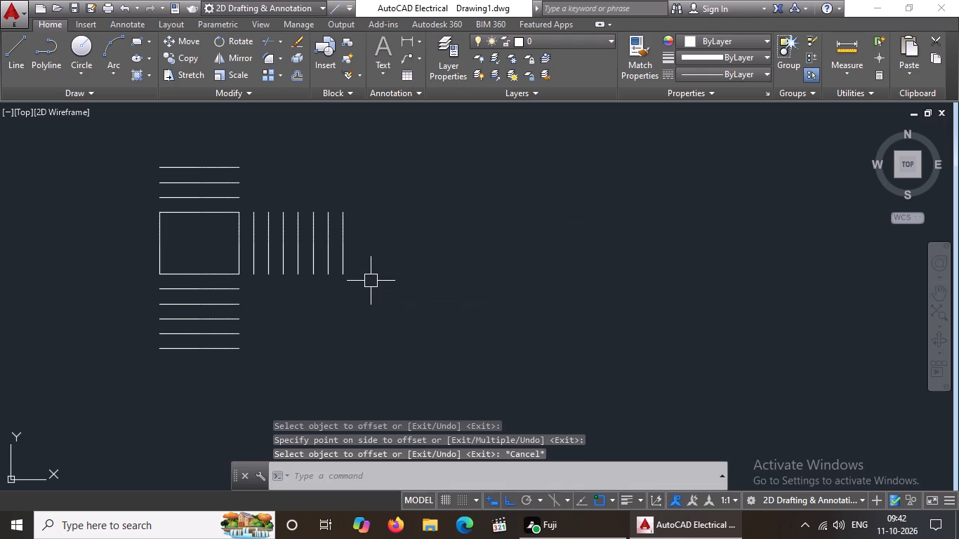
Erase the three horizontal offset lines above the room.
scroll(237, 168, "up", 1)
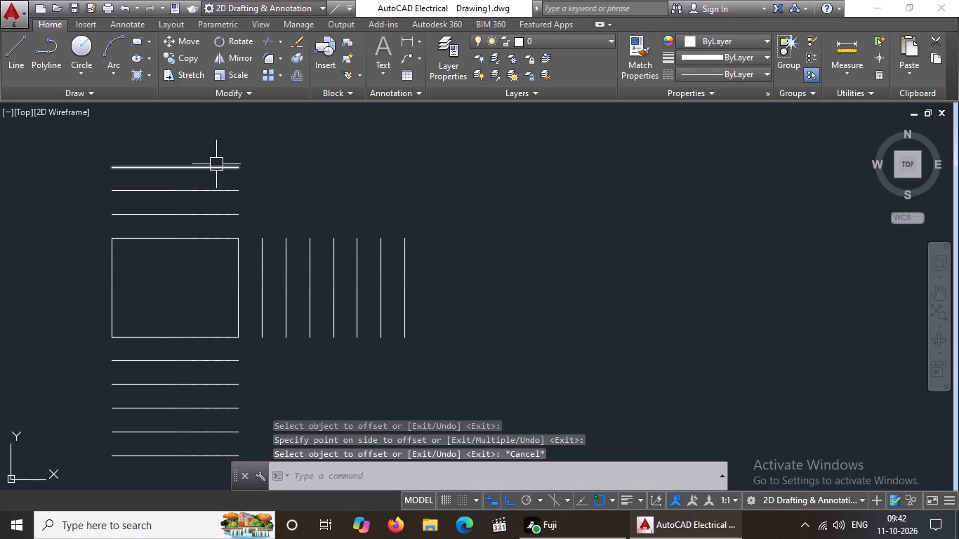
left_click(215, 164)
key("Delete")
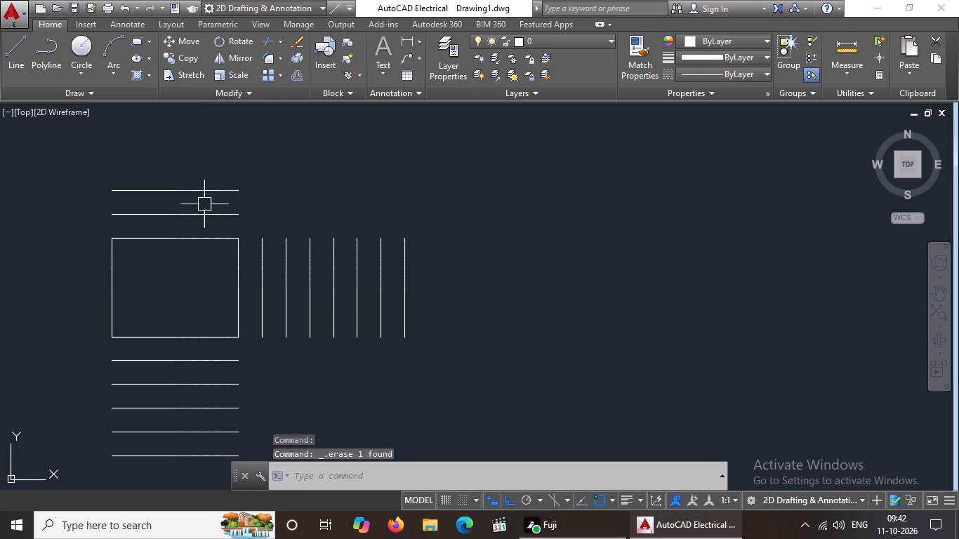
left_click(207, 194)
key("Delete")
left_click(216, 213)
key("Delete")
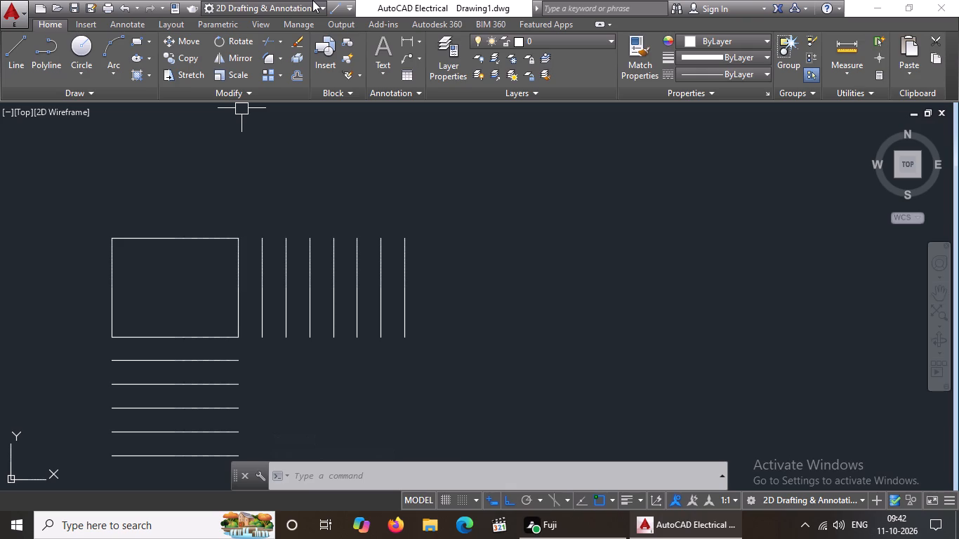
Erase the seven vertical offset lines beside the room.
left_click(260, 314)
key("Delete")
scroll(260, 314, "up", 1)
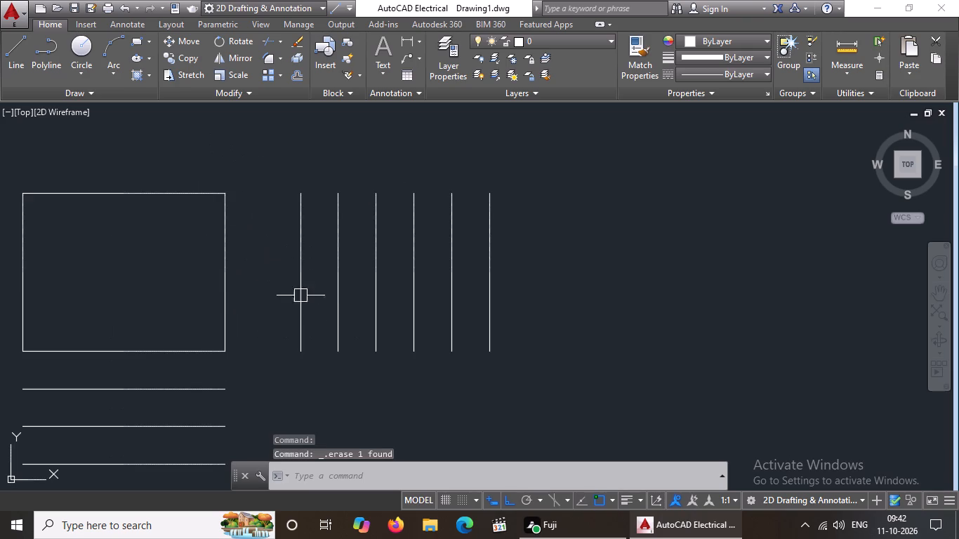
left_click(300, 295)
key("Delete")
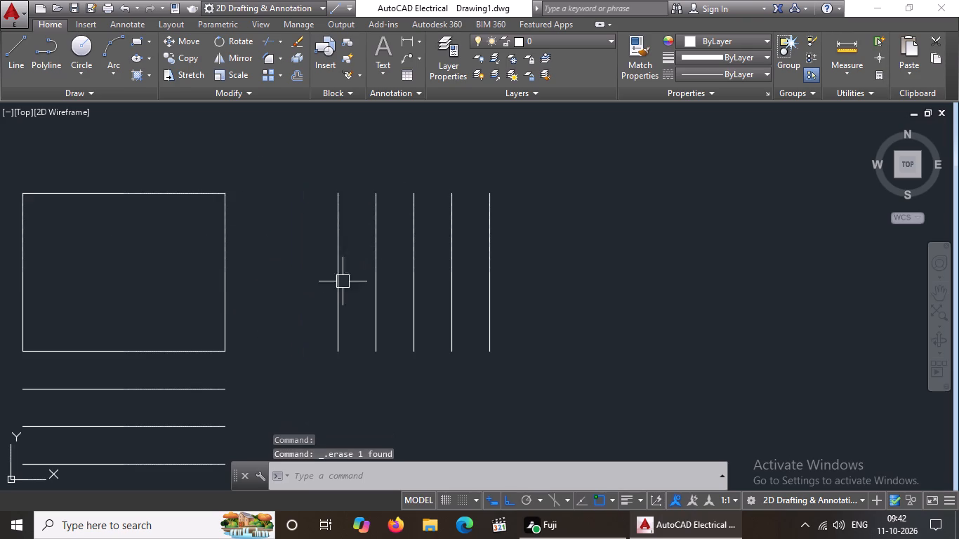
left_click(343, 281)
key("Delete")
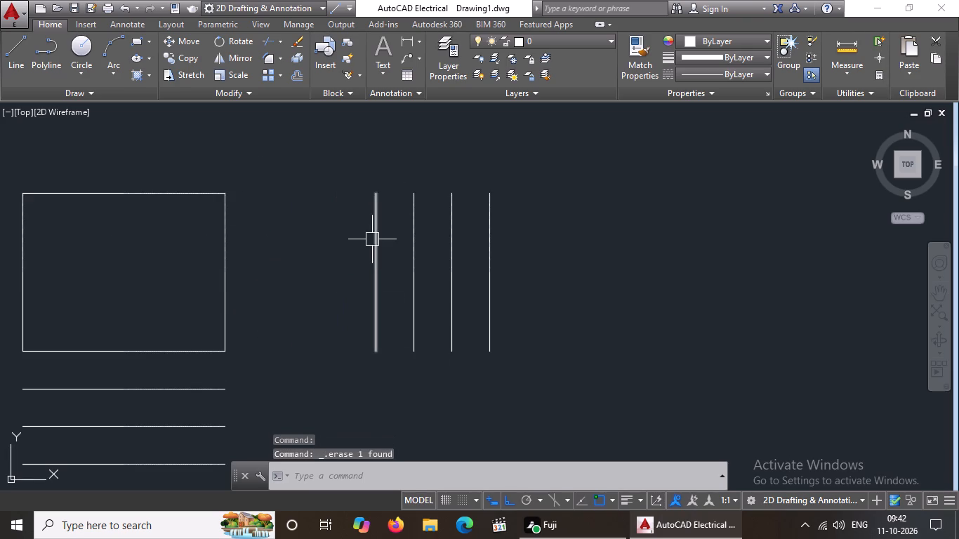
left_click(371, 258)
key("Delete")
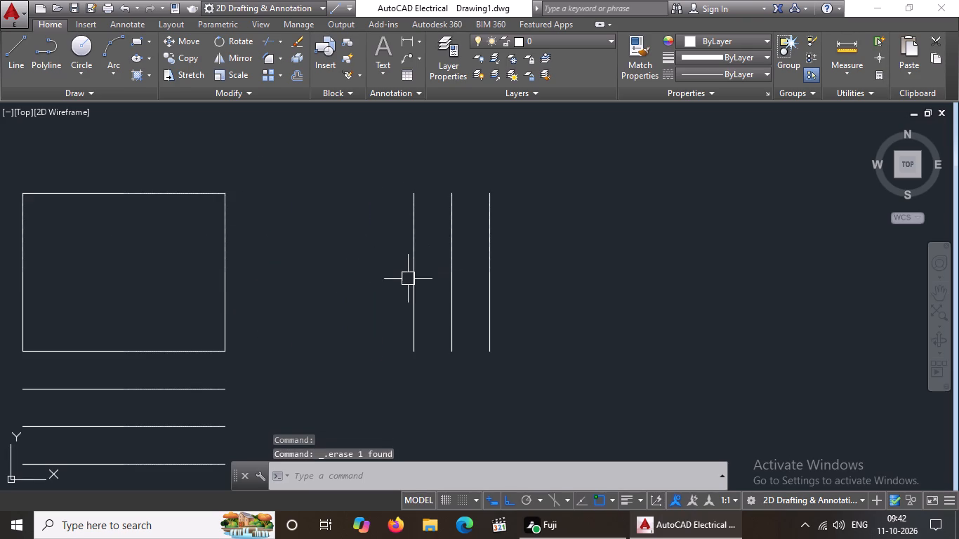
left_click(409, 277)
key("Delete")
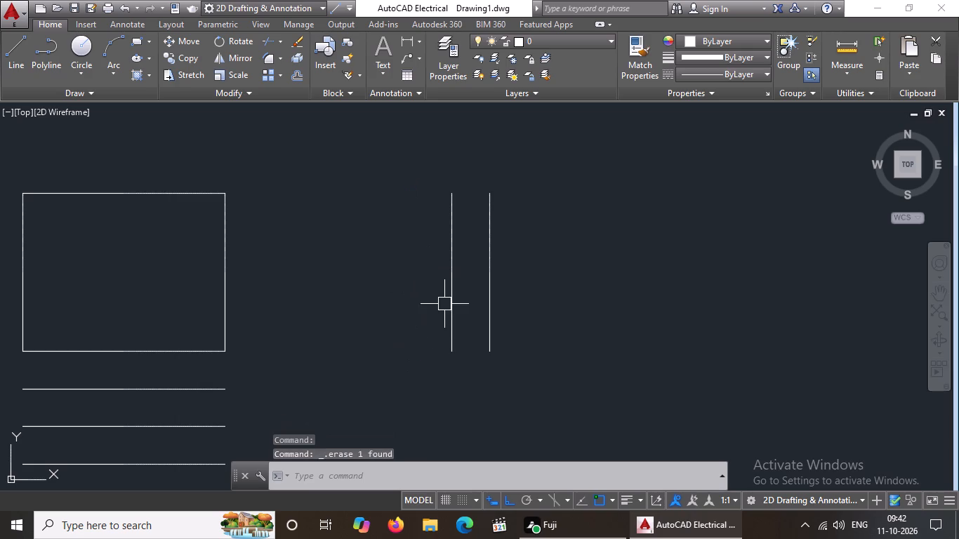
left_click(456, 304)
key("Delete")
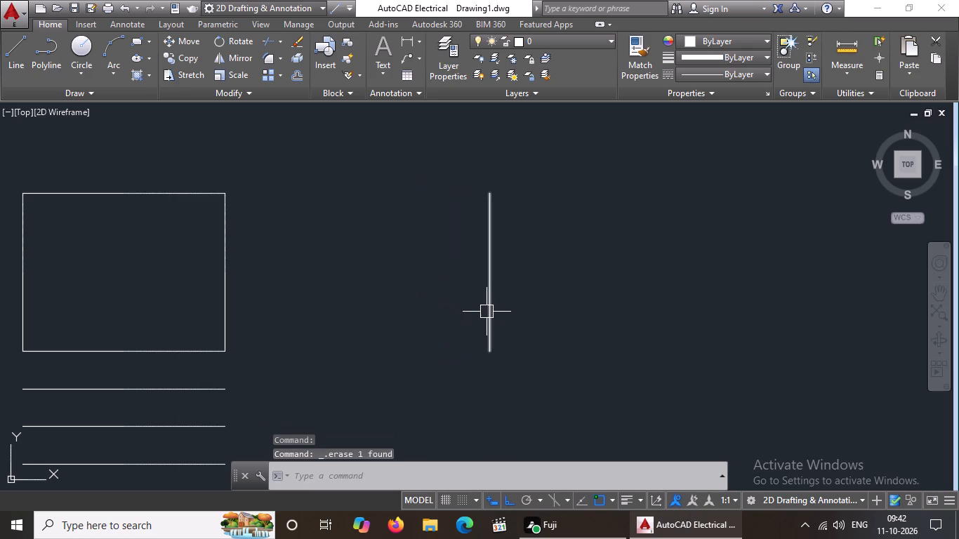
left_click(487, 311)
key("Delete")
Erase the five horizontal offset lines below the room.
scroll(463, 252, "down", 3)
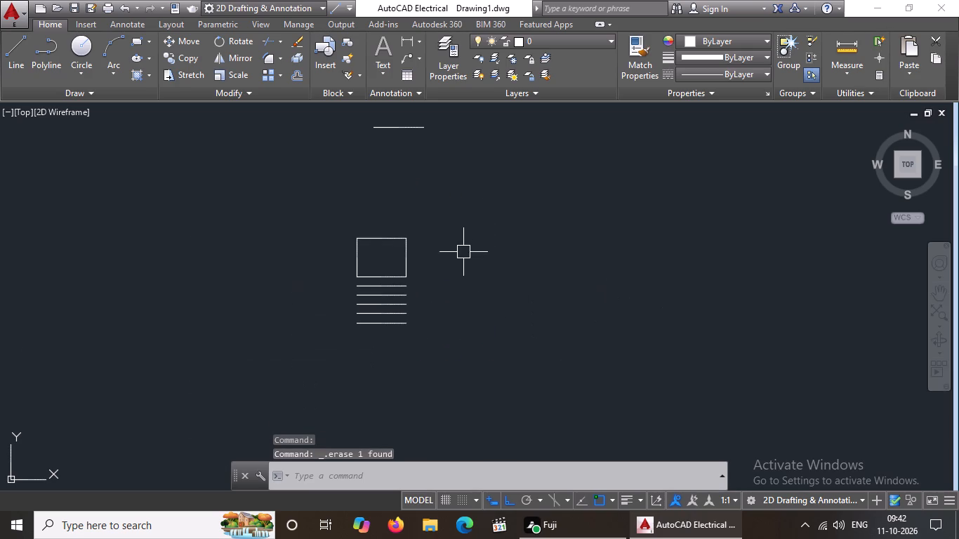
scroll(397, 284, "up", 2)
left_click(381, 288)
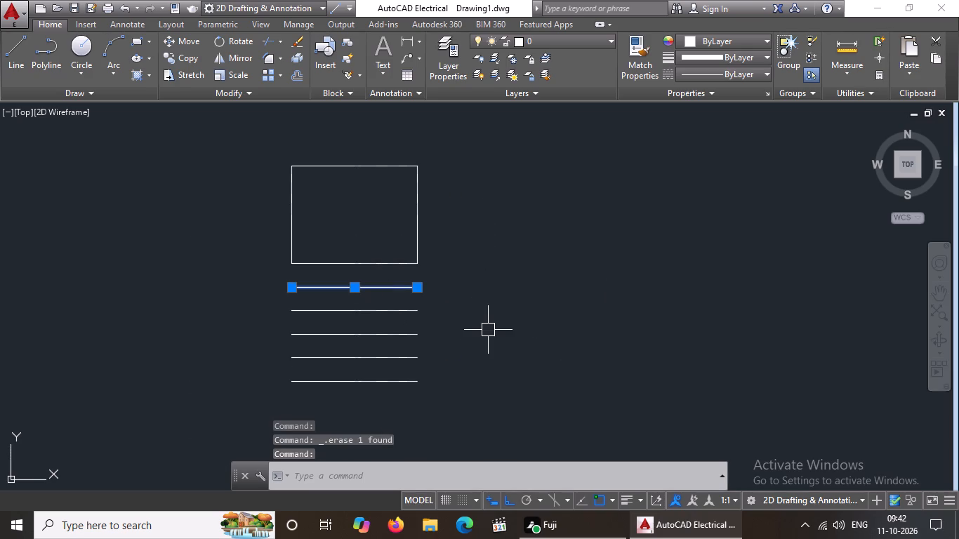
key("Delete")
left_click(411, 310)
key("Delete")
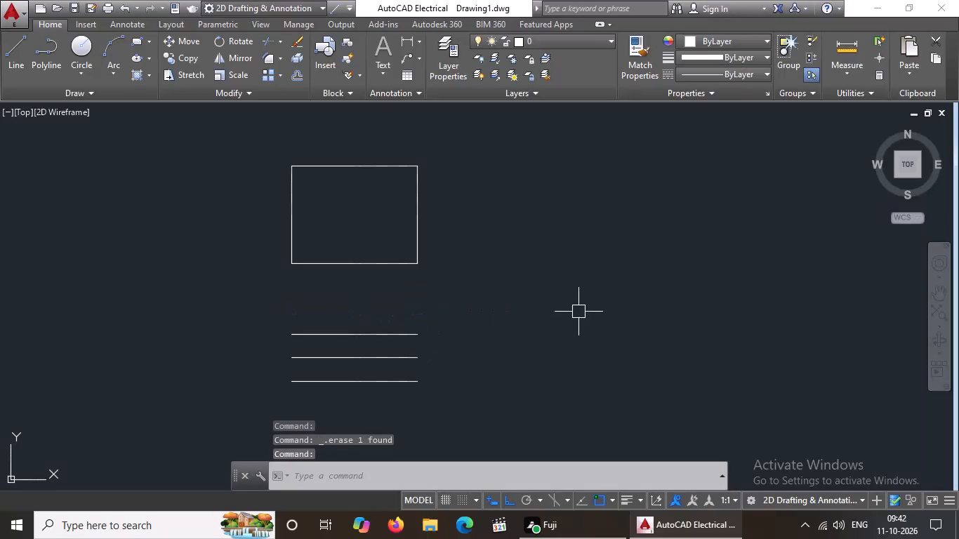
left_click(347, 335)
key("Delete")
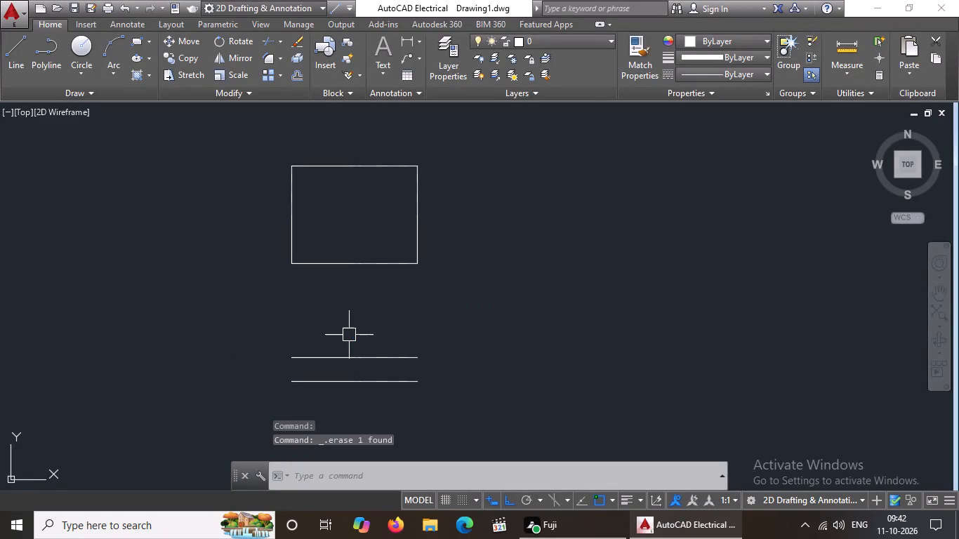
left_click(357, 350)
left_click(379, 366)
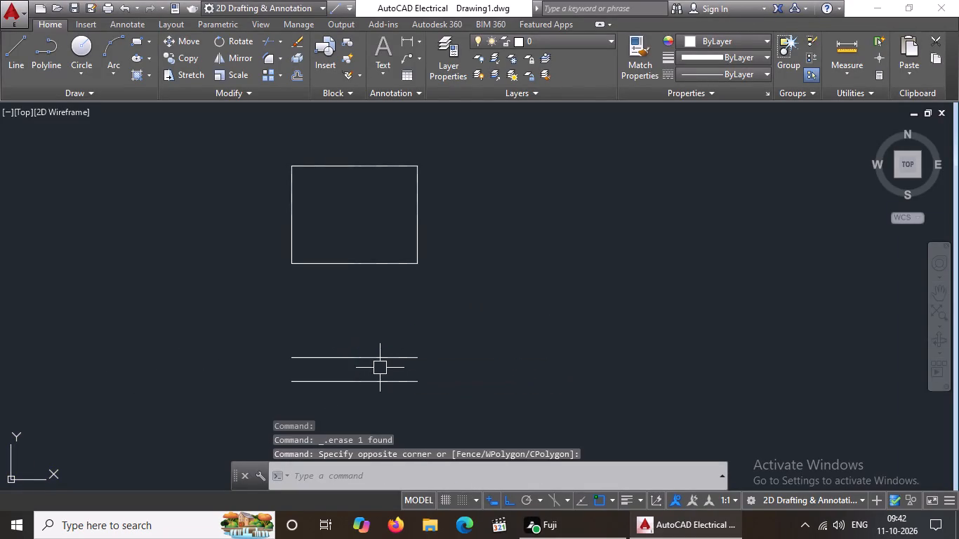
left_click(383, 361)
key("Delete")
left_click(382, 382)
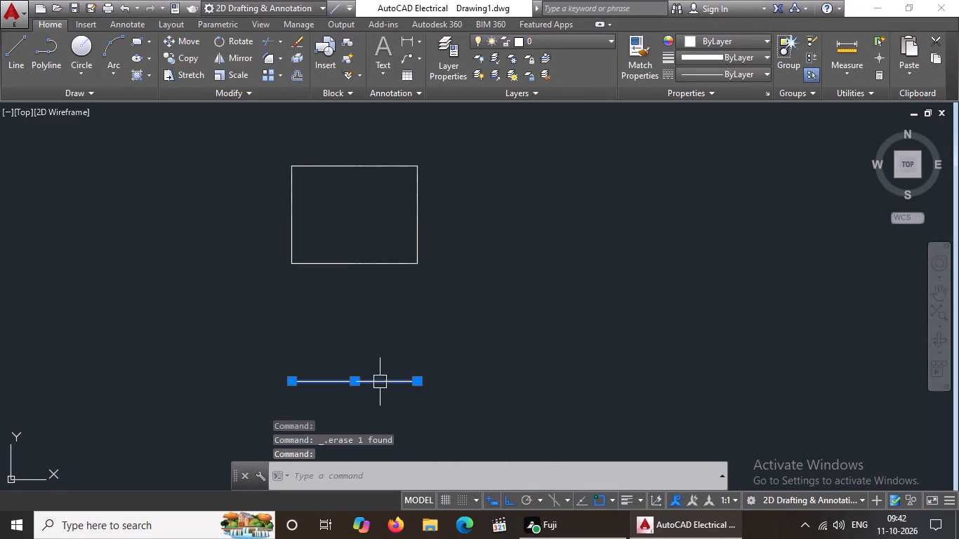
key("Delete")
Erase the stray horizontal line above the room.
scroll(425, 347, "down", 3)
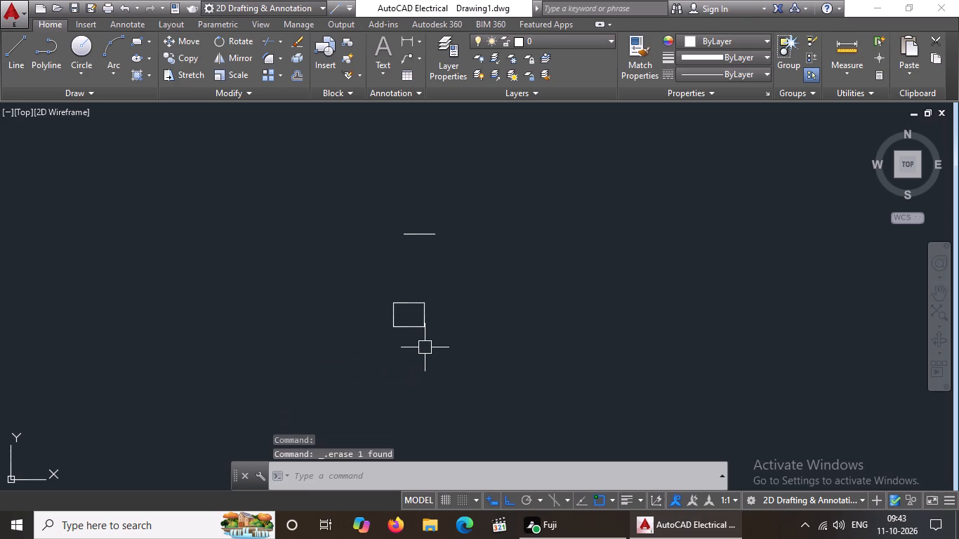
left_click(430, 231)
key("Delete")
key("Escape")
Offset the room's top and left edges outward by a wall thickness of 0.23.
key("o")
key("Return")
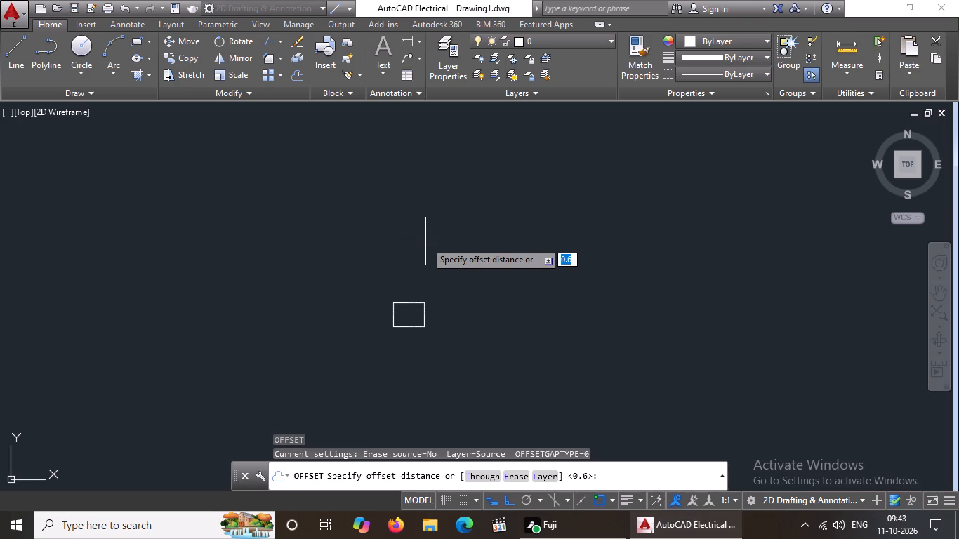
type("0.")
type("23")
key("Return")
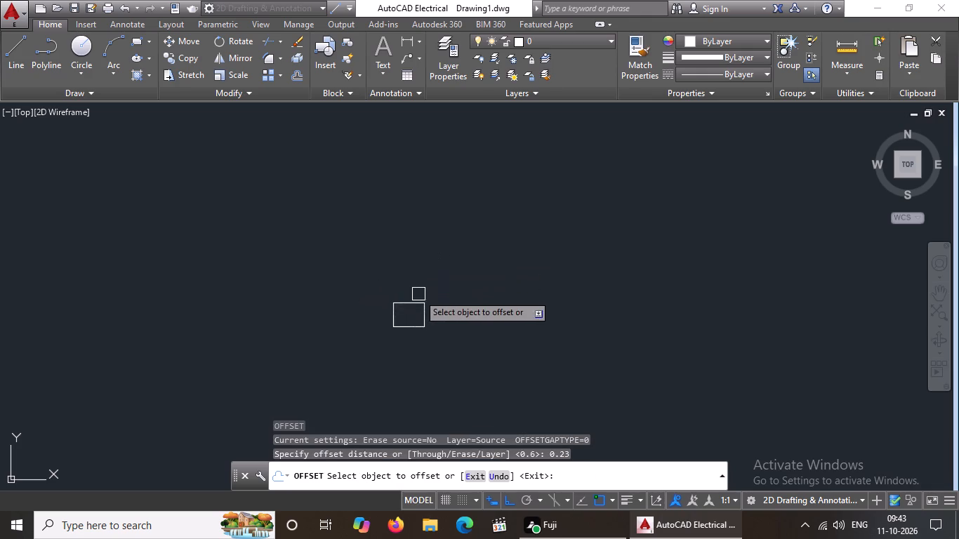
scroll(418, 294, "up", 2)
left_click(402, 312)
left_click(406, 275)
left_click_drag(355, 346, 344, 352)
left_click(300, 369)
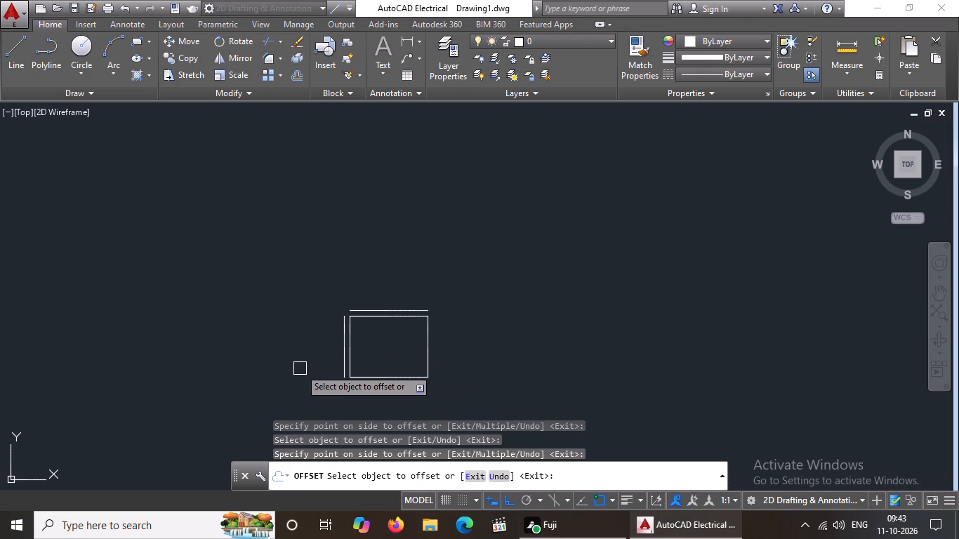
scroll(401, 399, "down", 3)
scroll(399, 406, "up", 1)
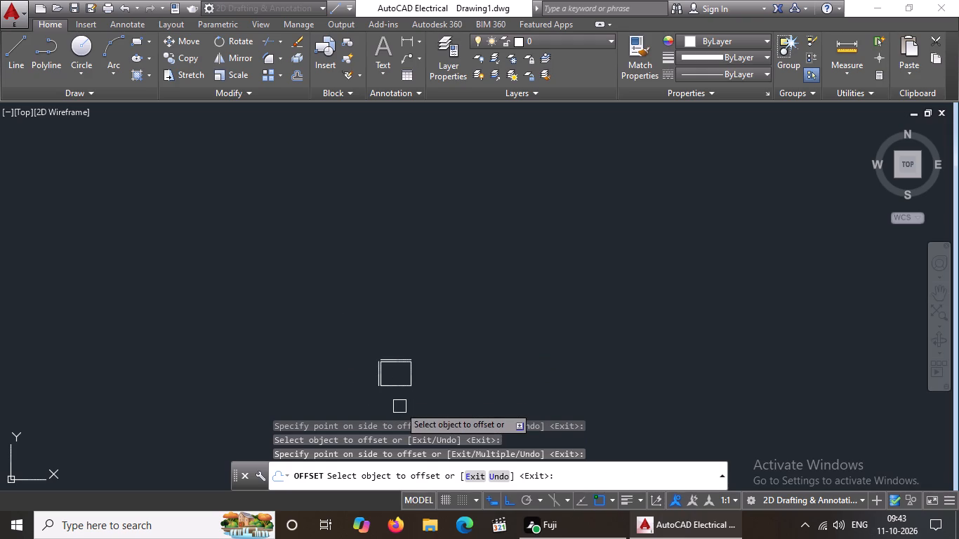
middle_click_drag(399, 410, 383, 347)
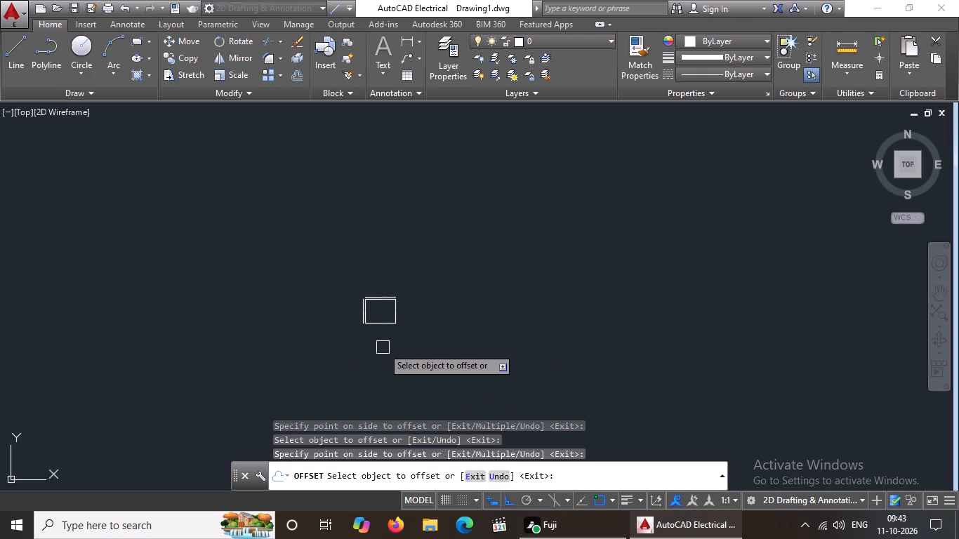
scroll(379, 320, "up", 3)
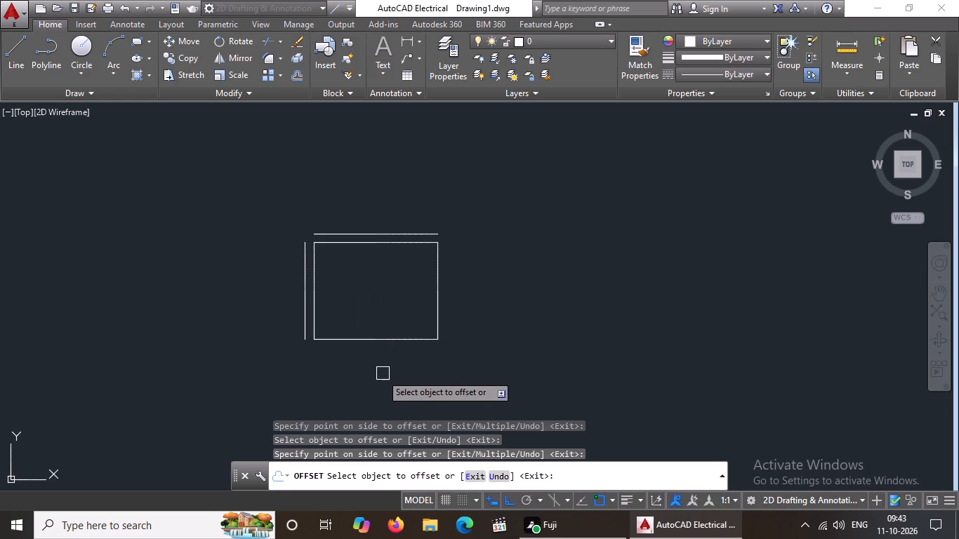
key("Escape")
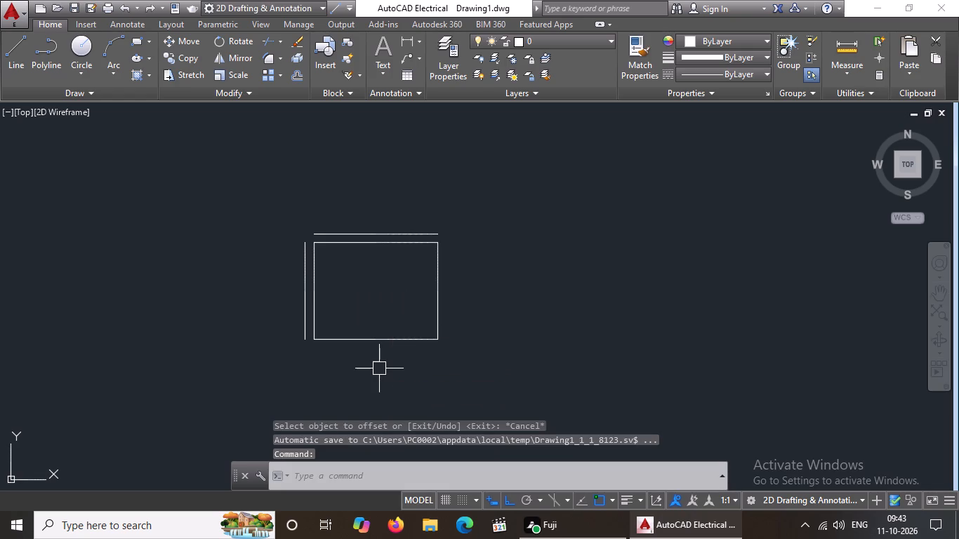
Offset the room's bottom edge downward by a distance of 3.1.
key("o")
key("Return")
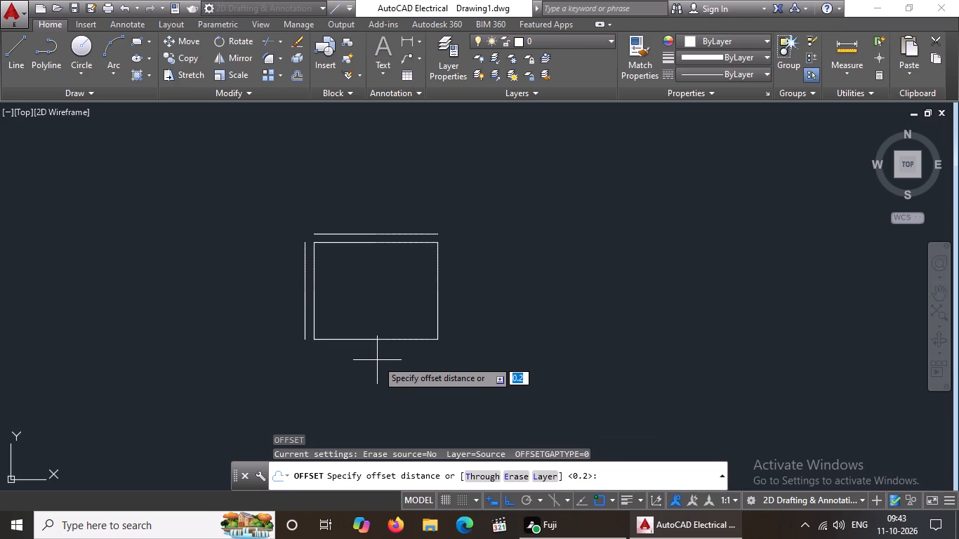
key("2")
key("BackSpace")
type("3.")
key("1")
key("Return")
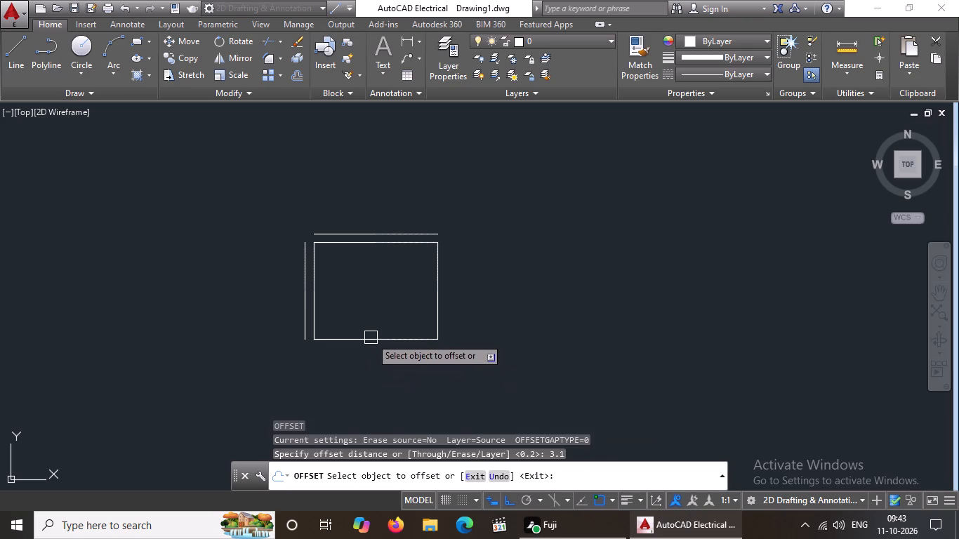
left_click(371, 338)
left_click(380, 389)
scroll(390, 368, "down", 4)
middle_click_drag(383, 397, 394, 268)
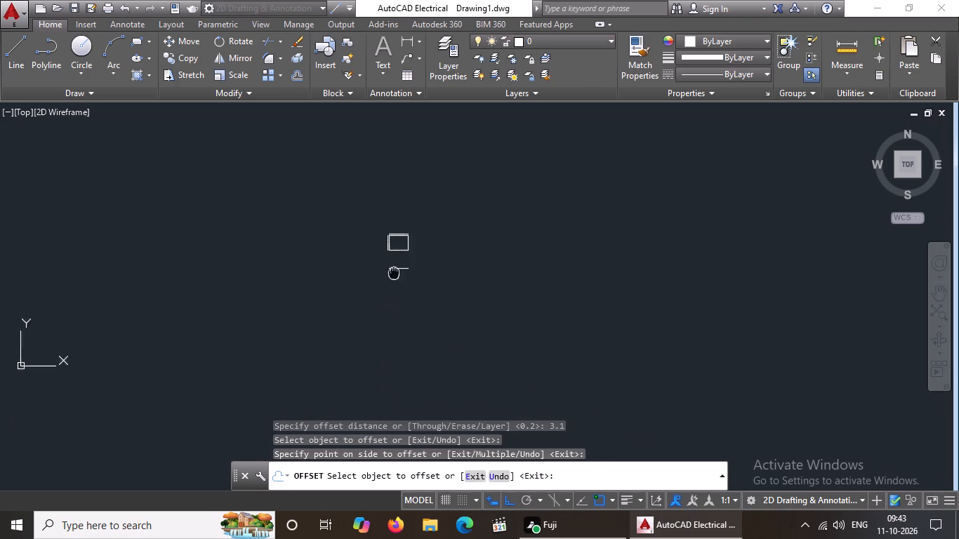
middle_click_drag(394, 268, 393, 253)
scroll(402, 187, "up", 1)
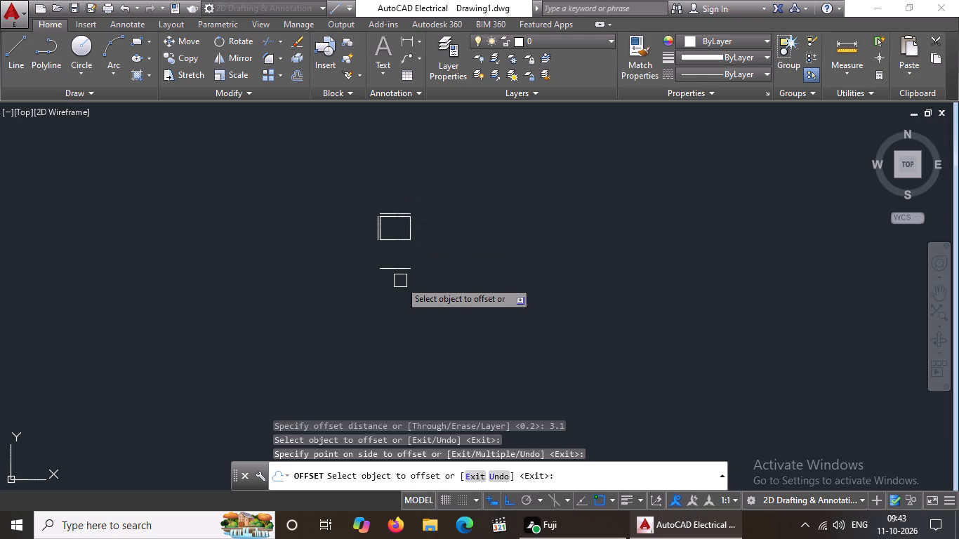
key("Escape")
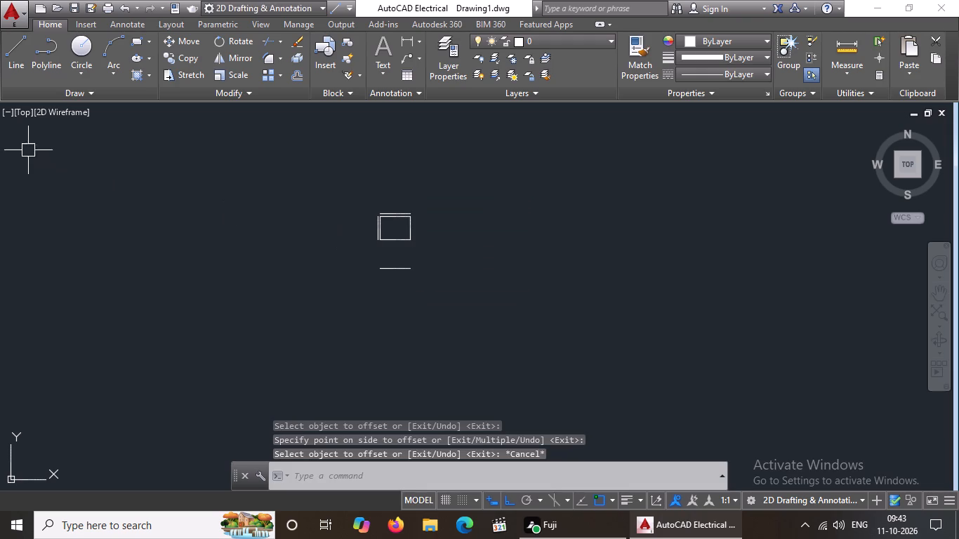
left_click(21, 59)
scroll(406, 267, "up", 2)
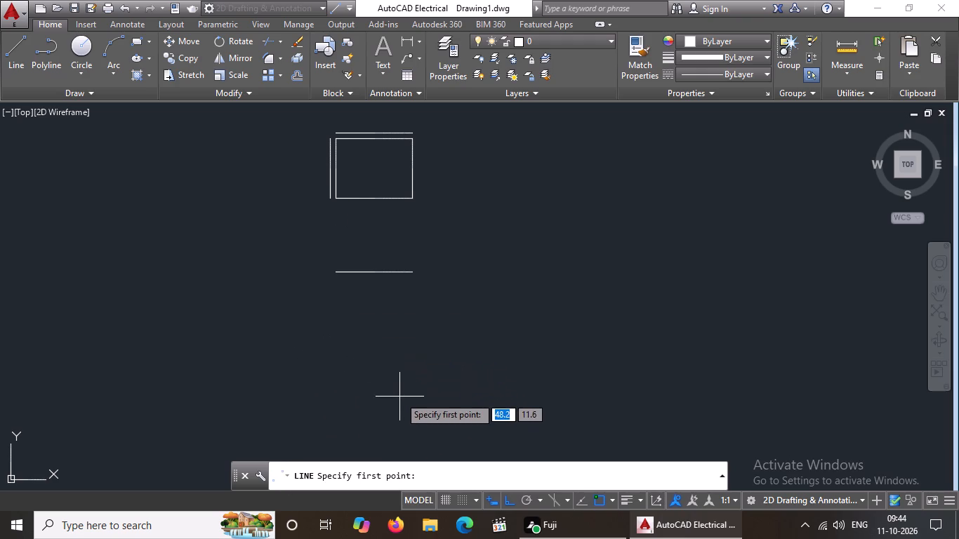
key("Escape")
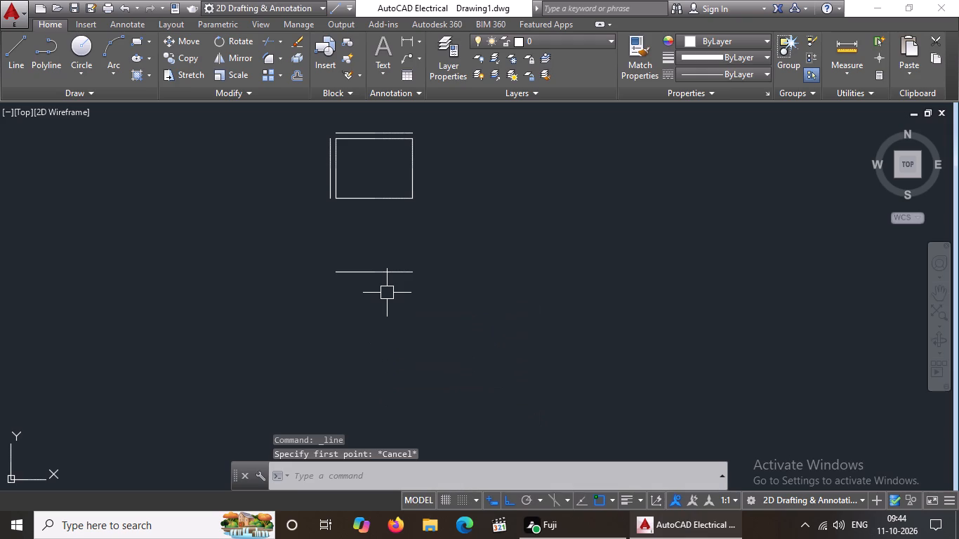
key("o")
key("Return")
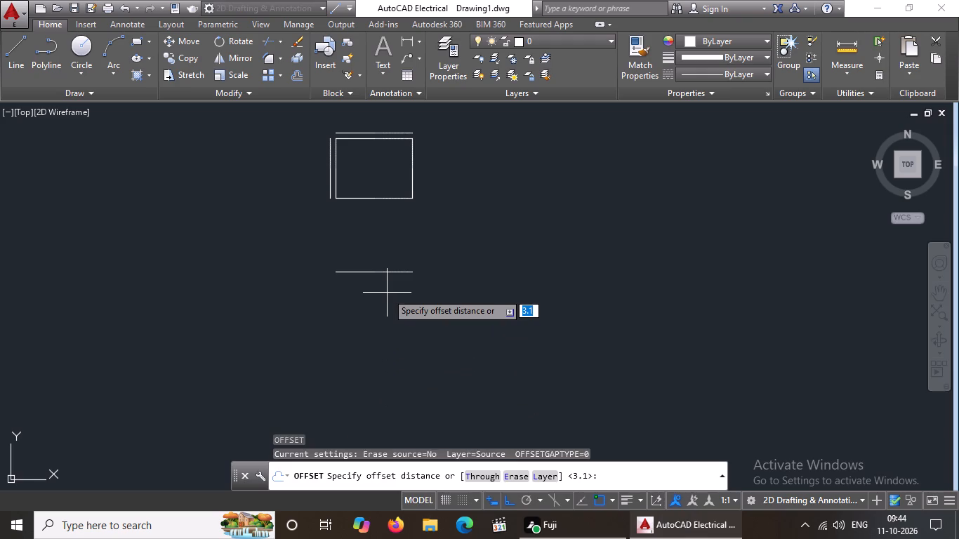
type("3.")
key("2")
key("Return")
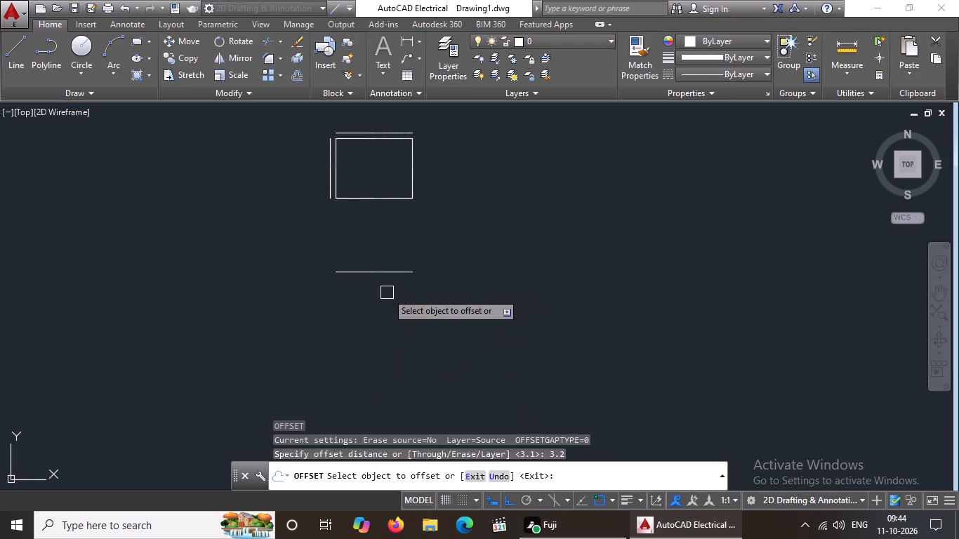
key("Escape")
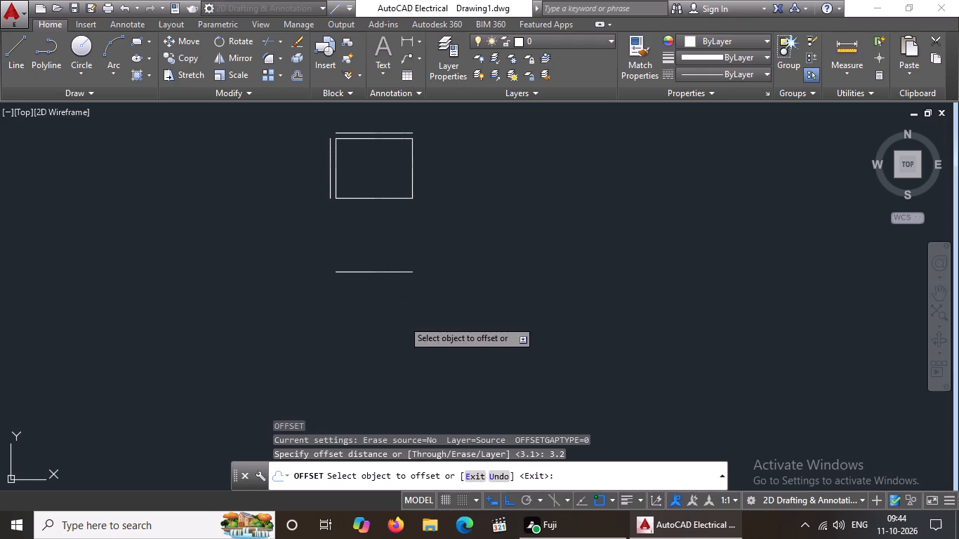
Offset the lowest horizontal line downward by a distance of 3.6.
key("o")
key("Return")
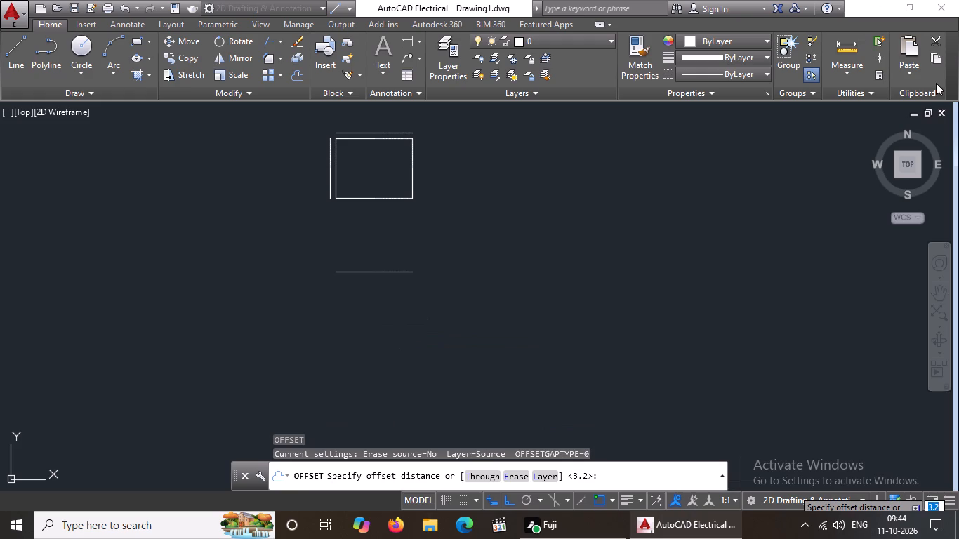
key("3")
key("period")
key("6")
key("Return")
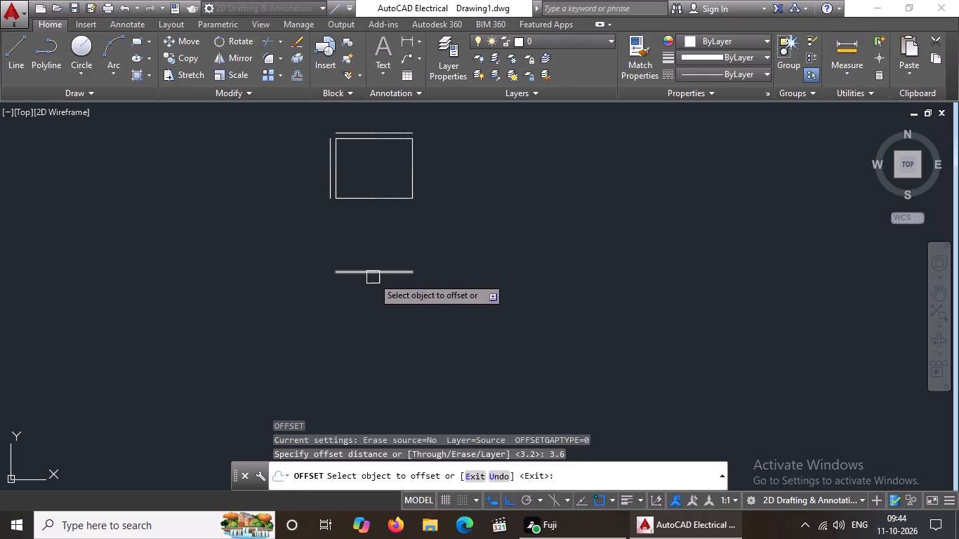
left_click_drag(373, 274, 372, 284)
left_click(371, 380)
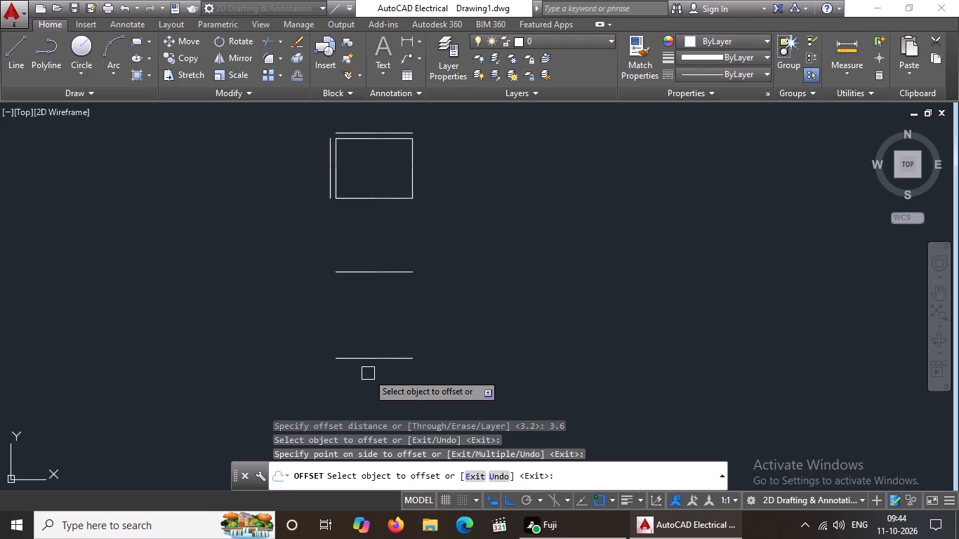
key("Escape")
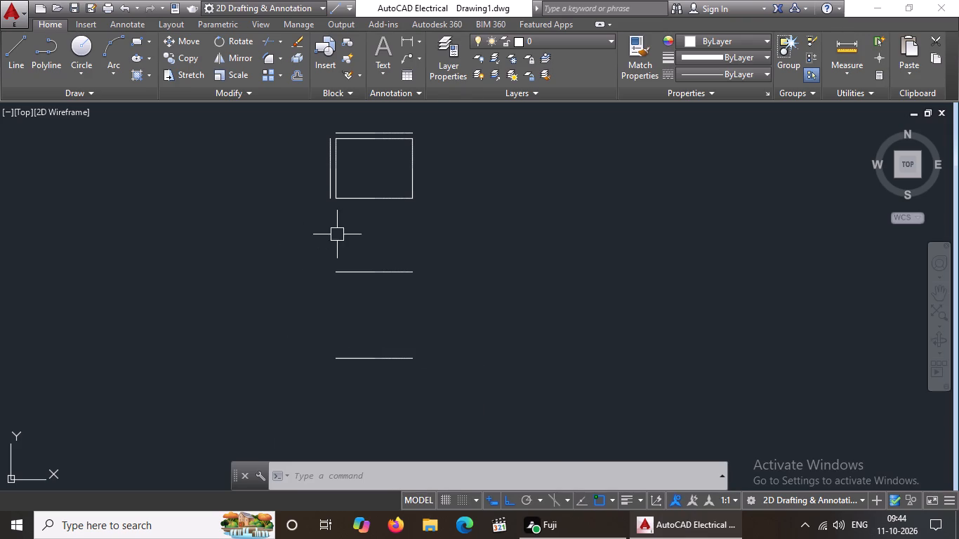
key("Escape")
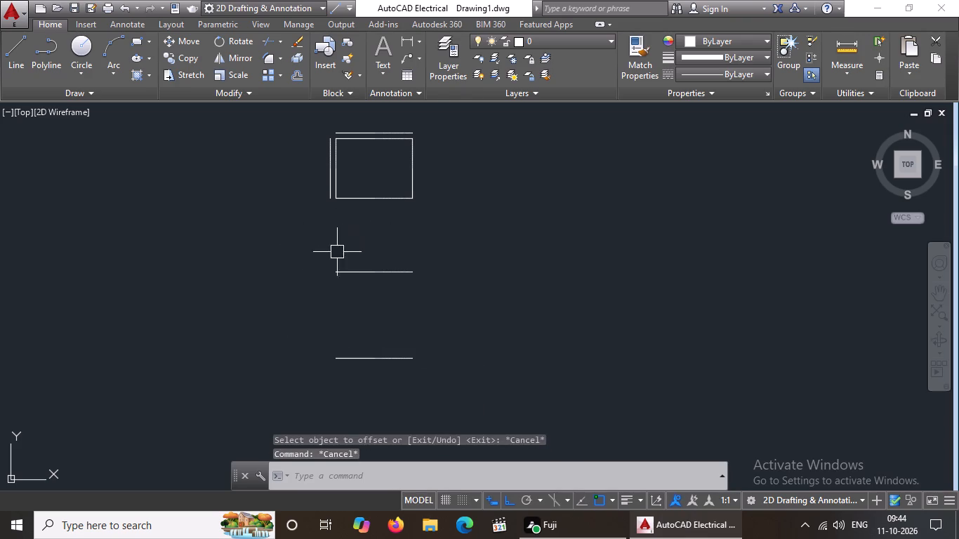
Draw vertical lines from the top room's bottom-left and bottom-right corners down to the ends of the lowest horizontal line.
left_click(15, 60)
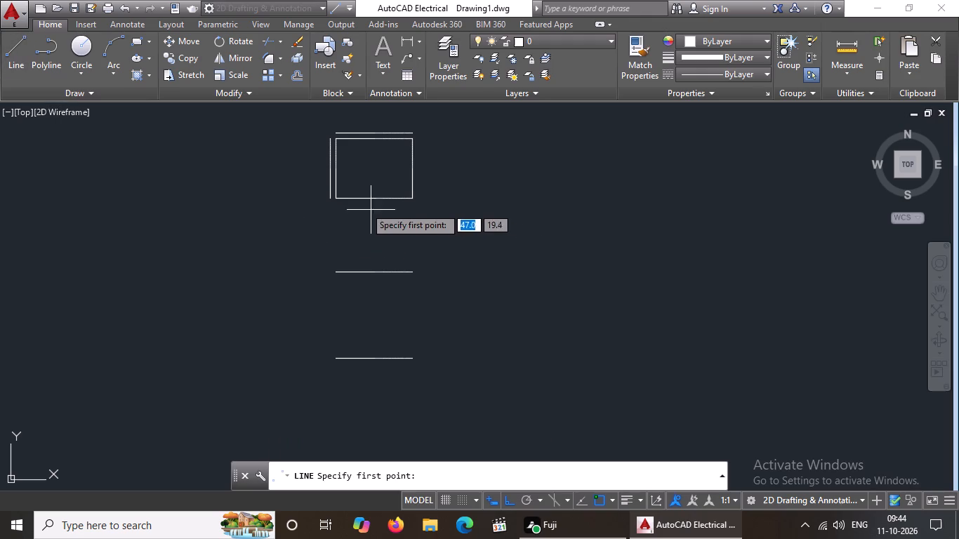
left_click_drag(336, 197, 333, 210)
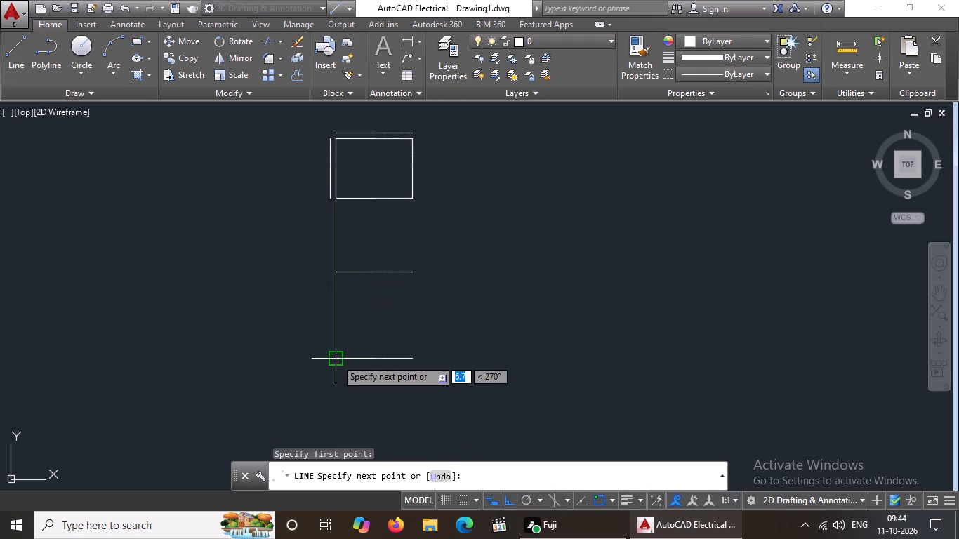
left_click(336, 359)
key("Escape")
left_click(10, 45)
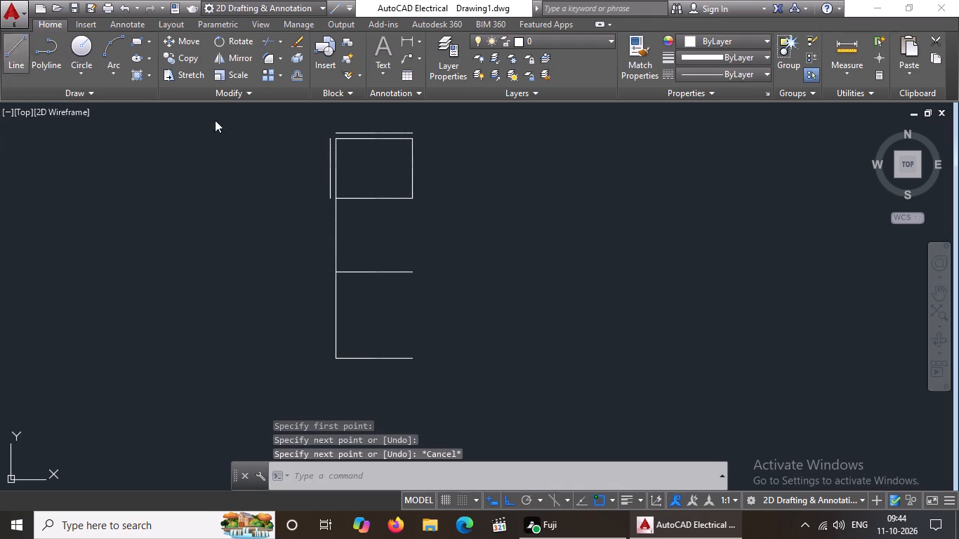
left_click(411, 199)
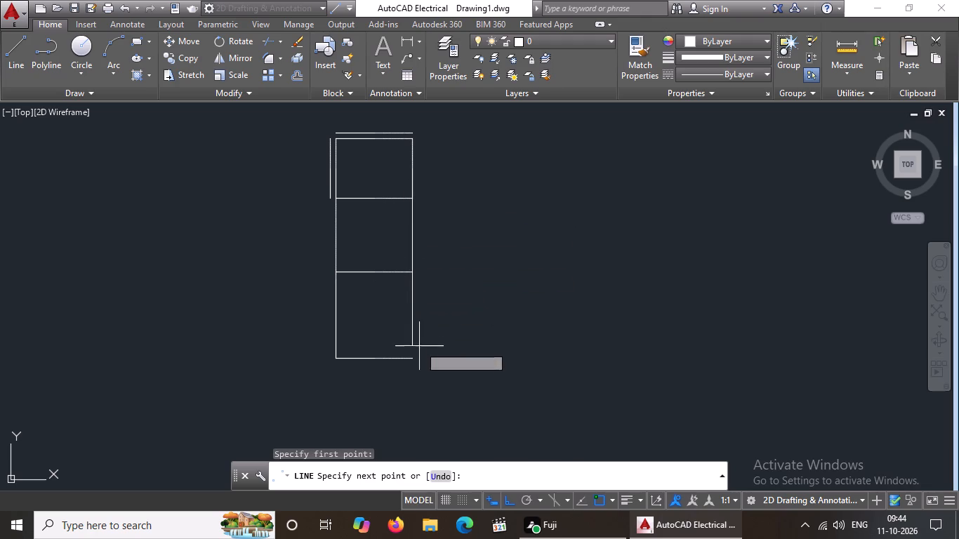
left_click(412, 358)
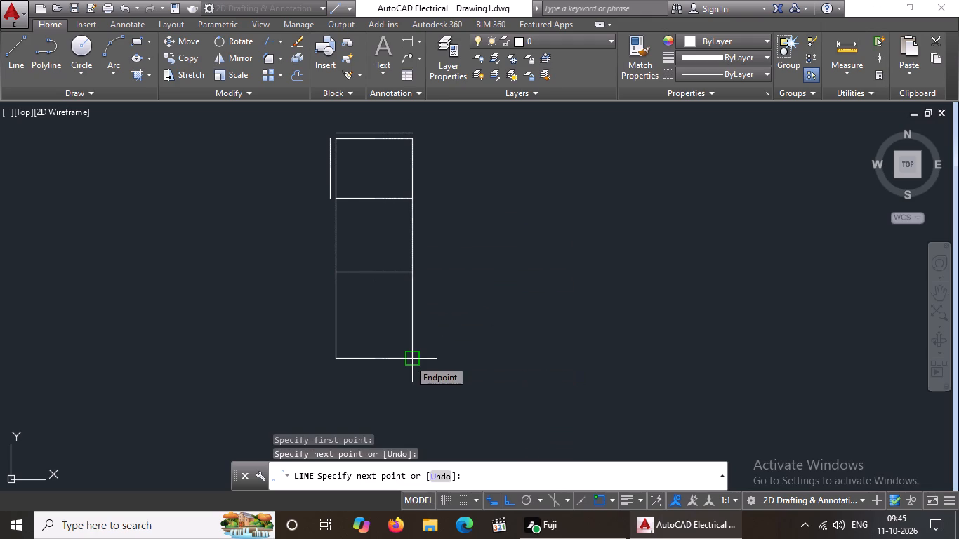
key("Escape")
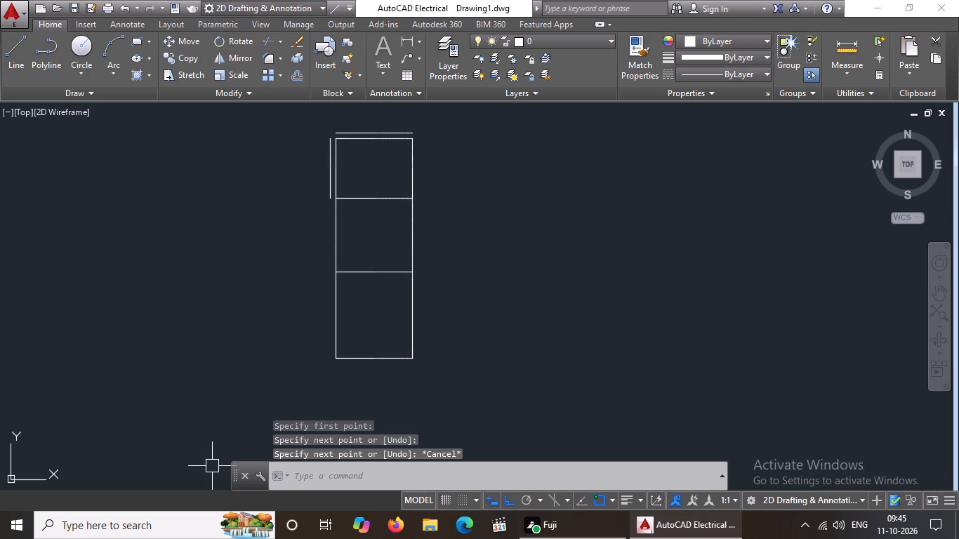
Start another Offset operation on the floor plan.
key("o")
key("Return")
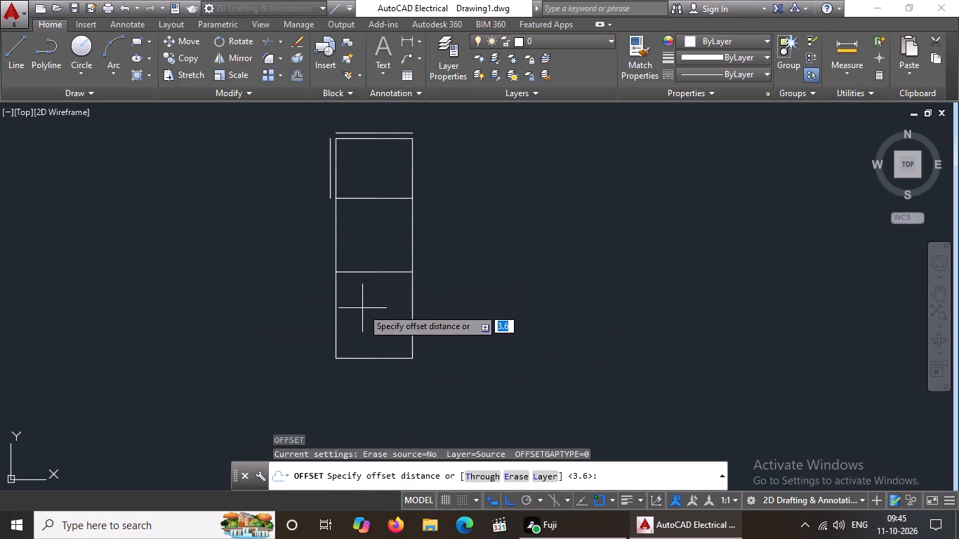
key("o")
key("Return")
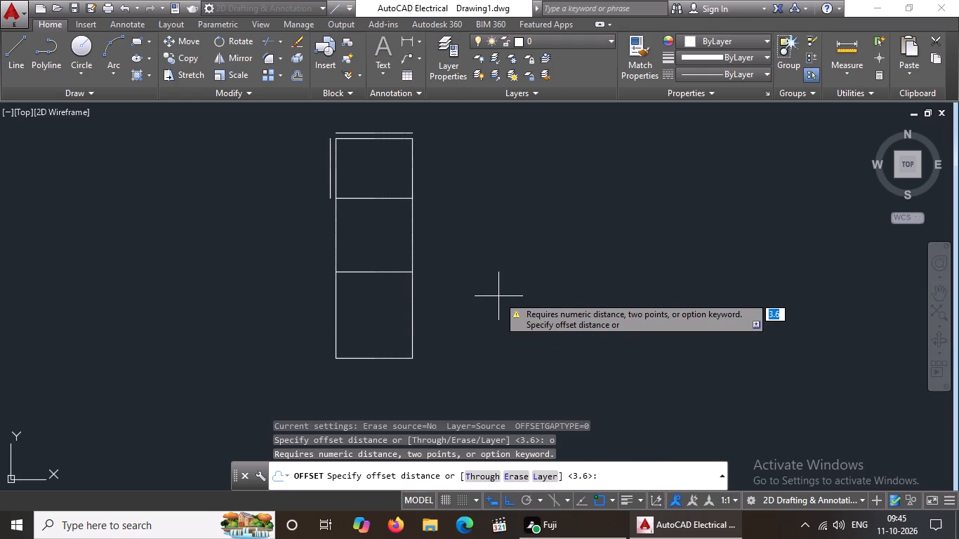
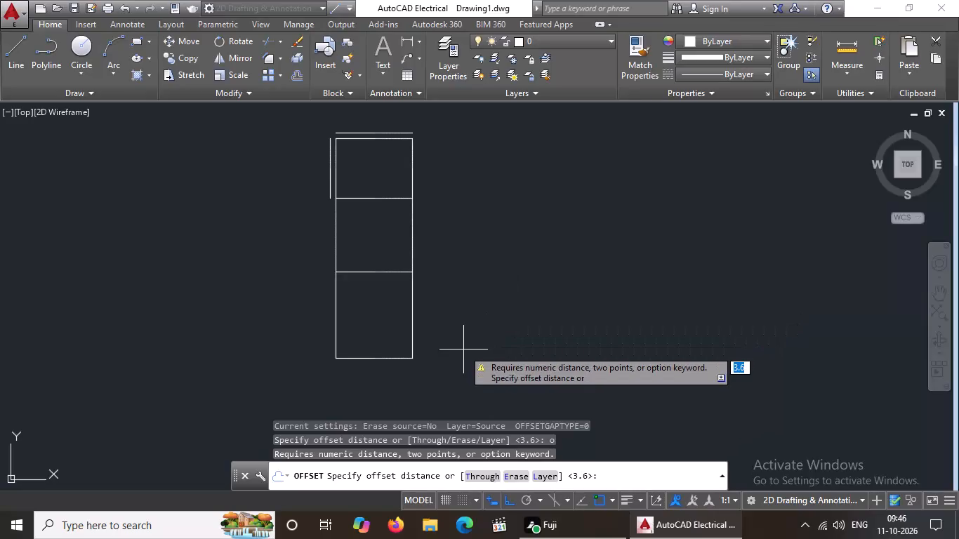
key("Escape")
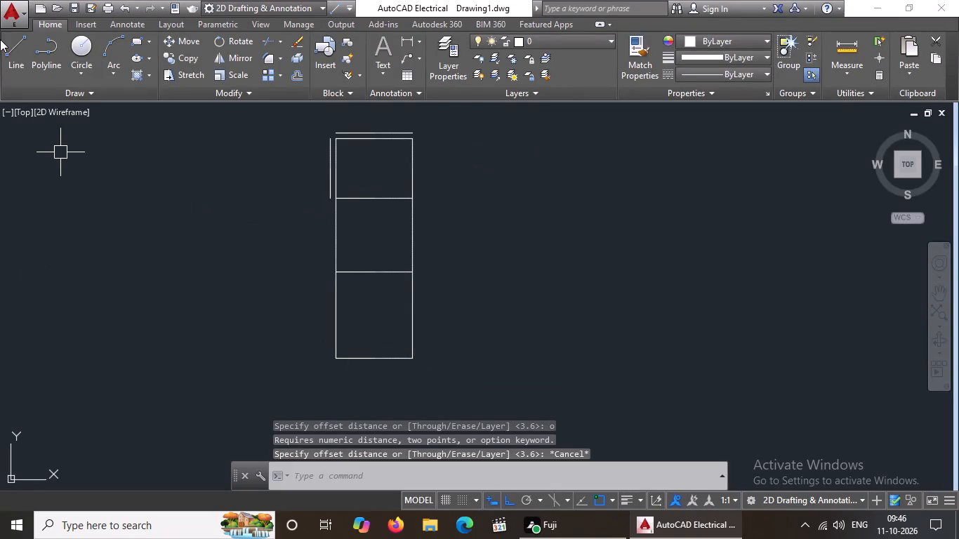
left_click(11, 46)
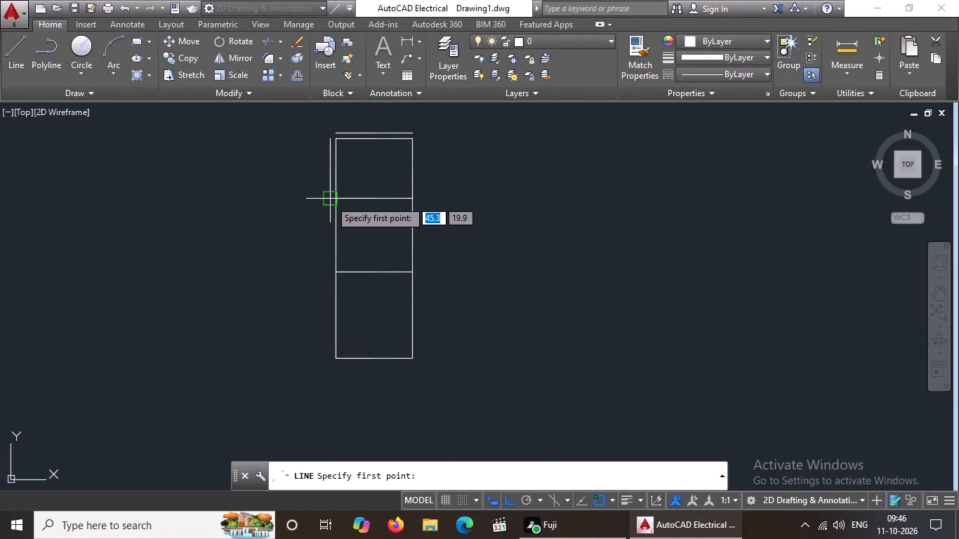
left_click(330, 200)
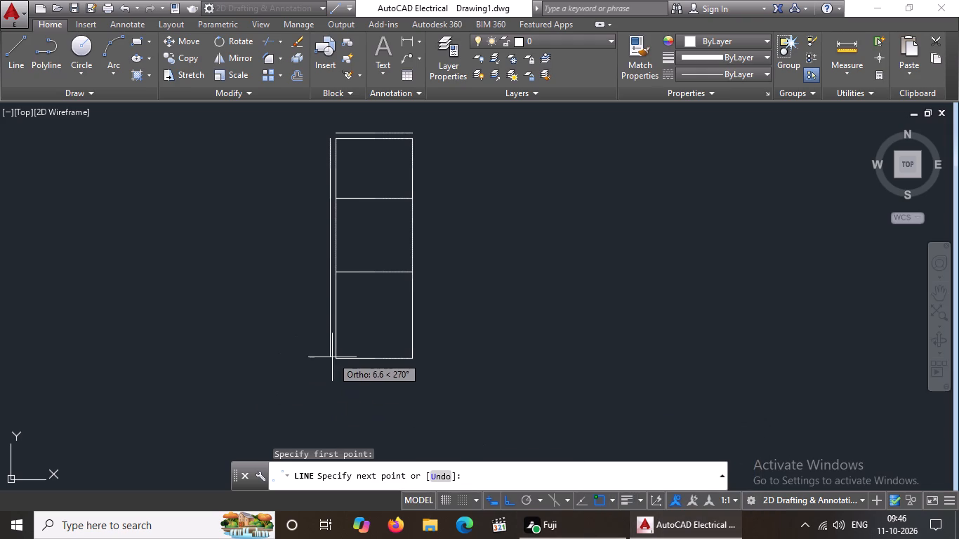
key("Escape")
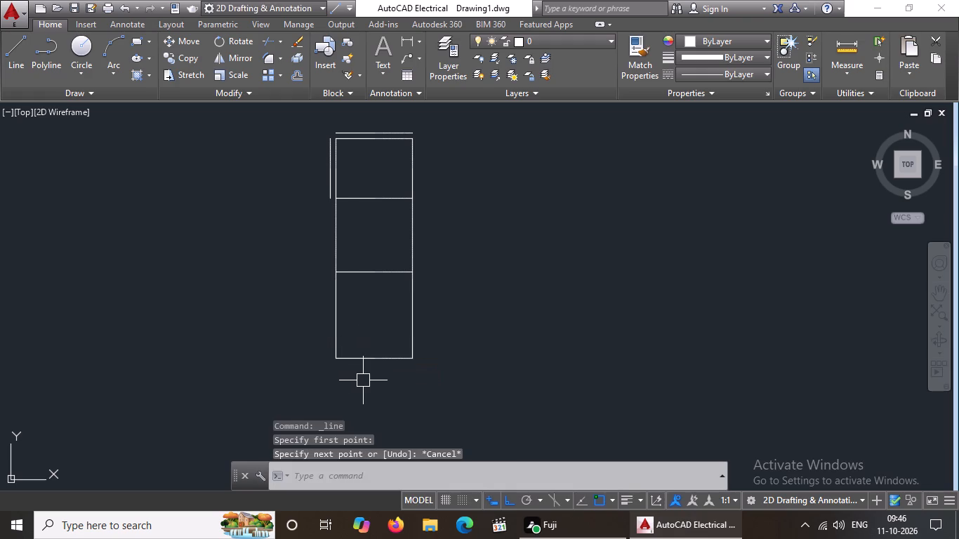
Offset the lower rooms' left edge outward and the lowest room's bottom edge downward by 0.23 for the outer wall.
key("o")
key("Return")
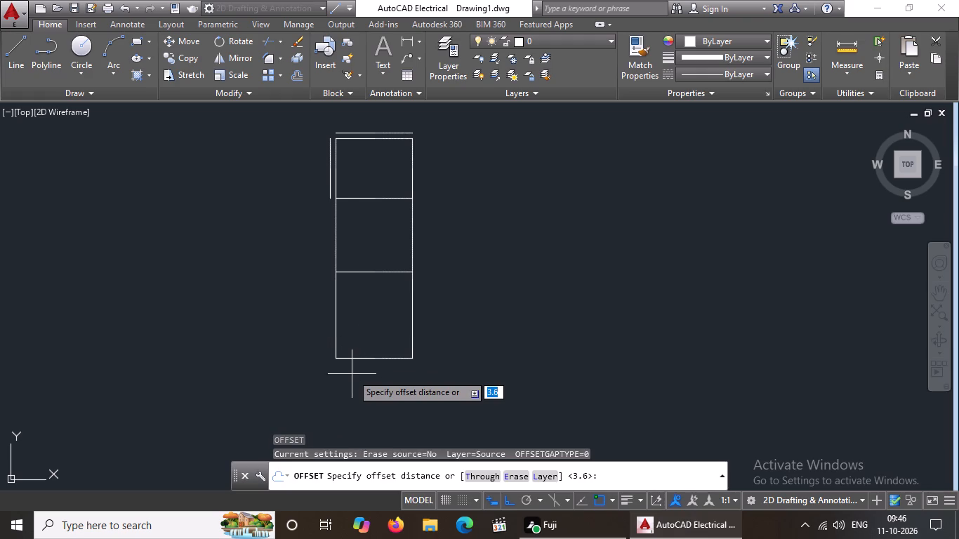
key("0")
key("period")
key("2")
key("3")
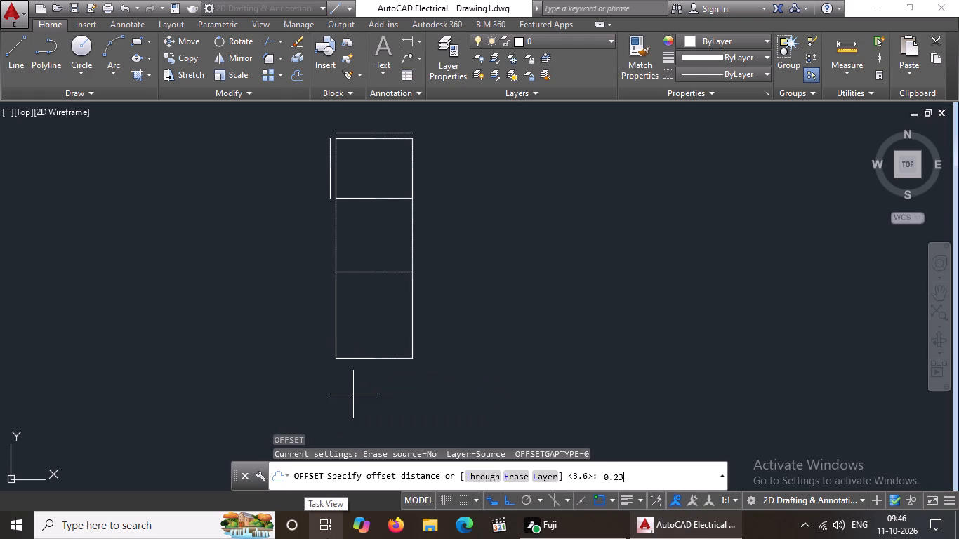
key("Return")
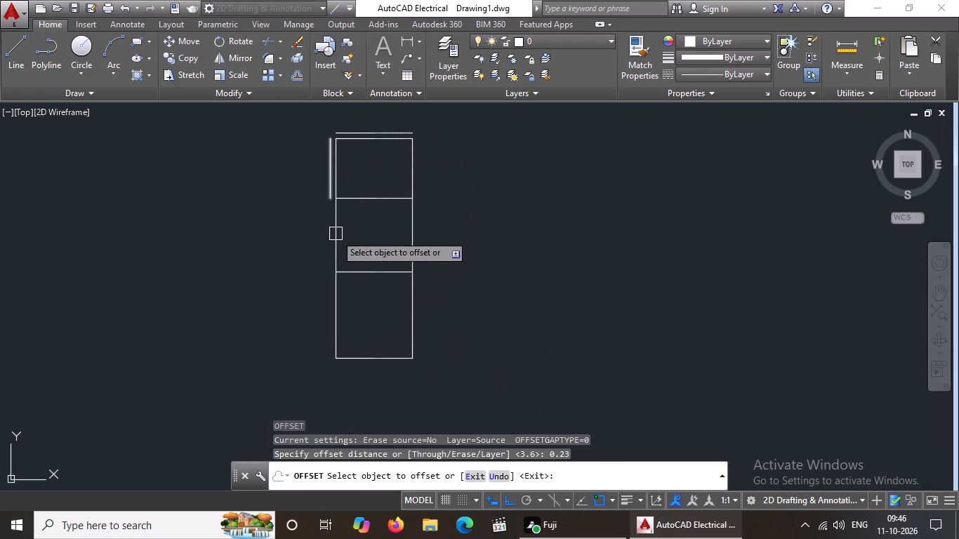
left_click(336, 235)
left_click(314, 237)
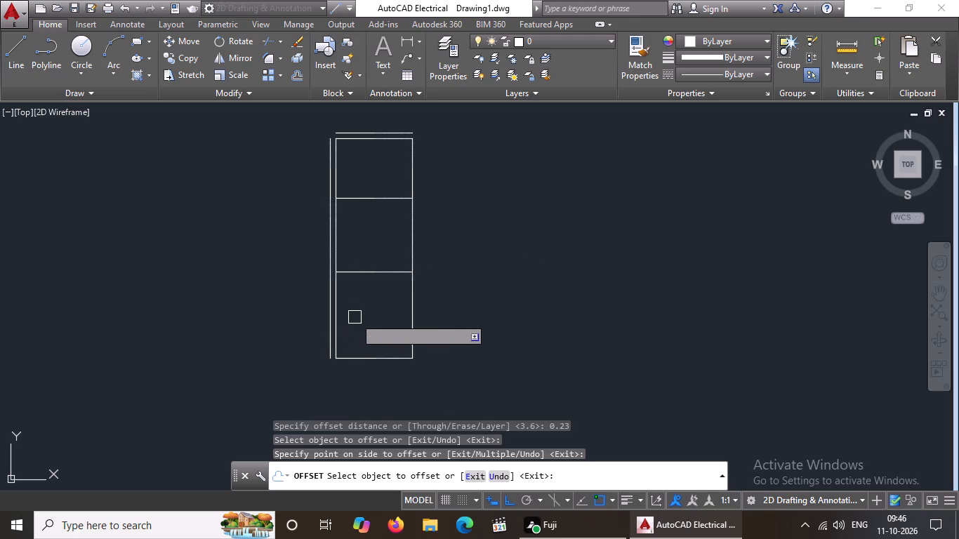
left_click(393, 363)
left_click(365, 411)
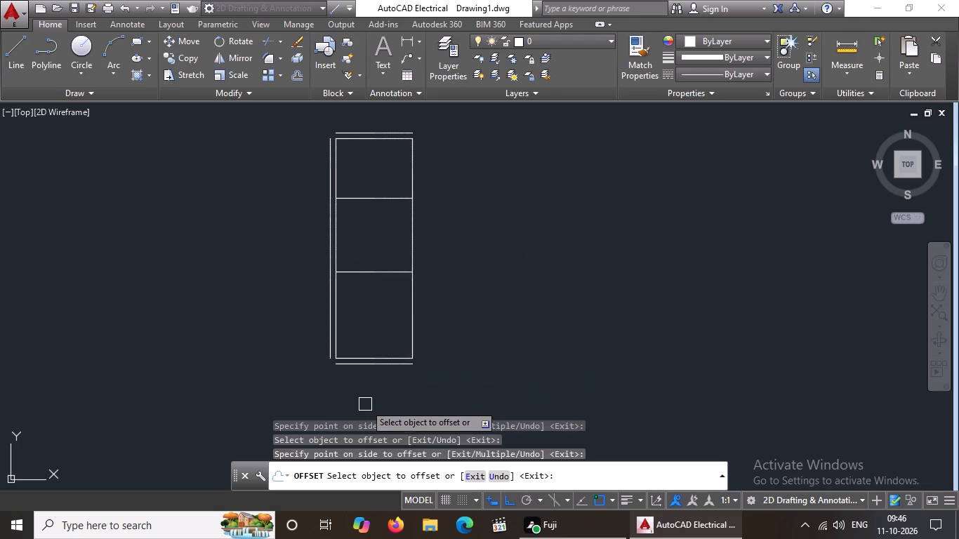
scroll(366, 402, "down", 1)
key("Escape")
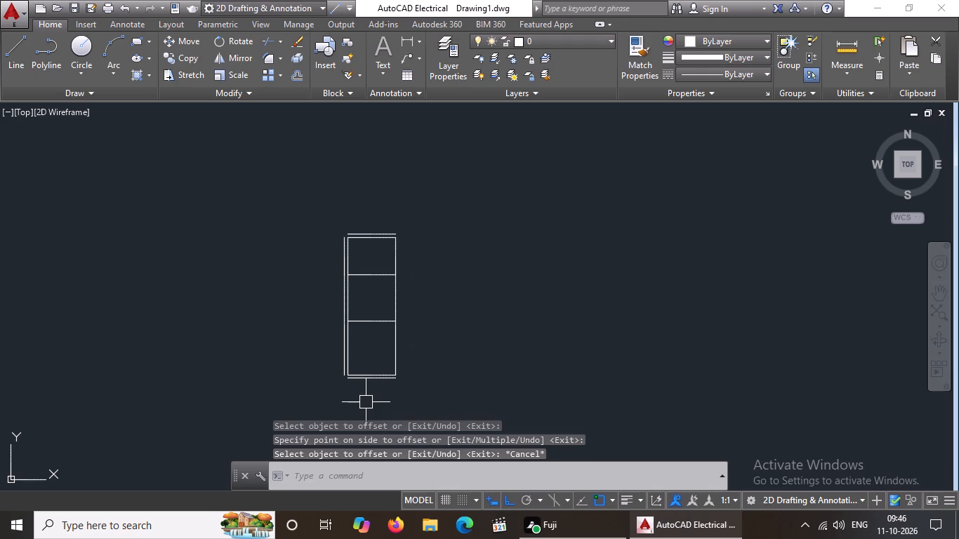
Fillet the outer wall's left and top lines in multiple mode with radius 0 to close the top-left corner.
key("f")
key("Return")
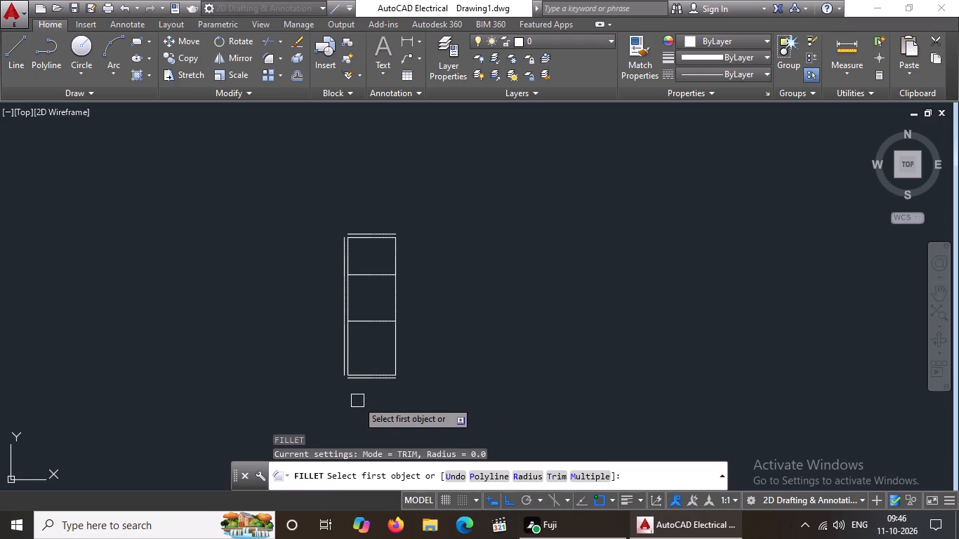
key("m")
key("Return")
key("r")
key("Return")
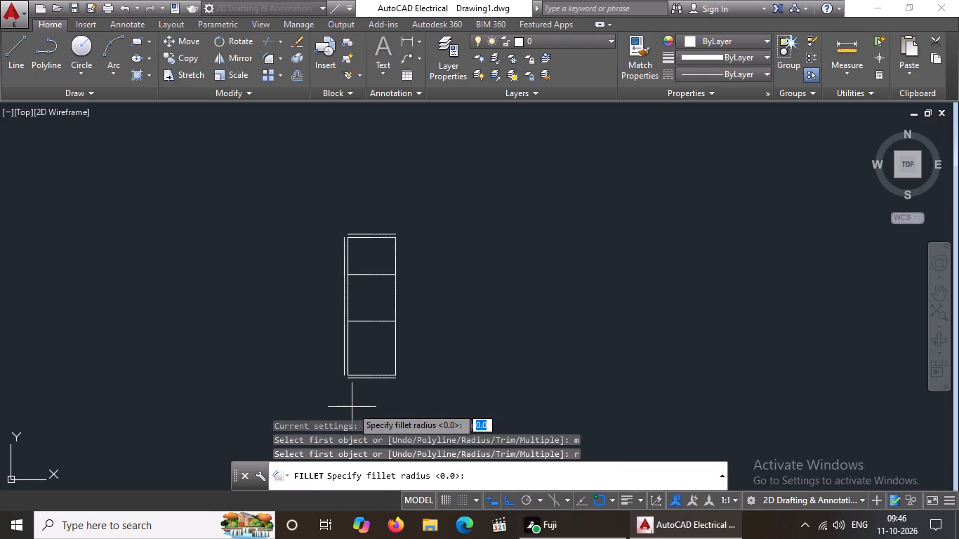
key("0")
key("Return")
scroll(348, 287, "up", 1)
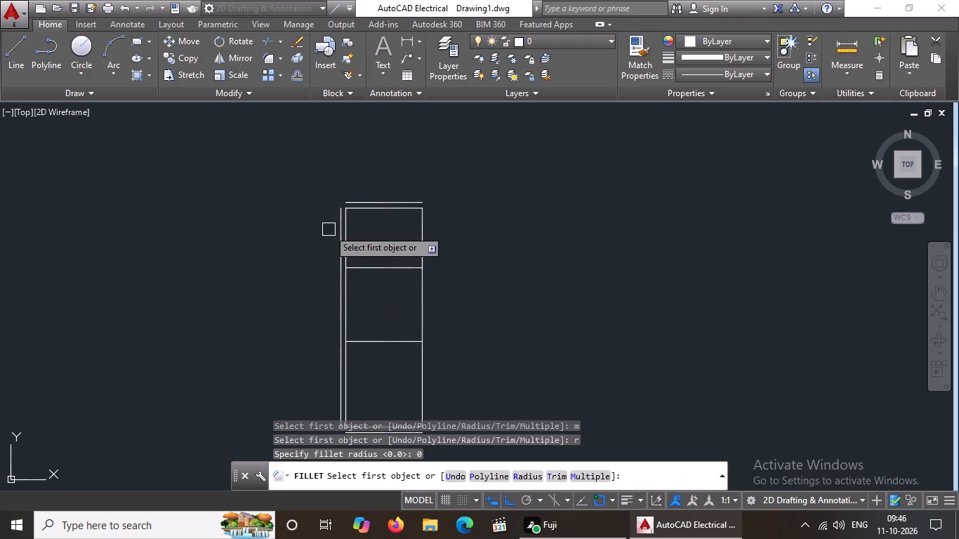
scroll(337, 225, "up", 3)
left_click(339, 197)
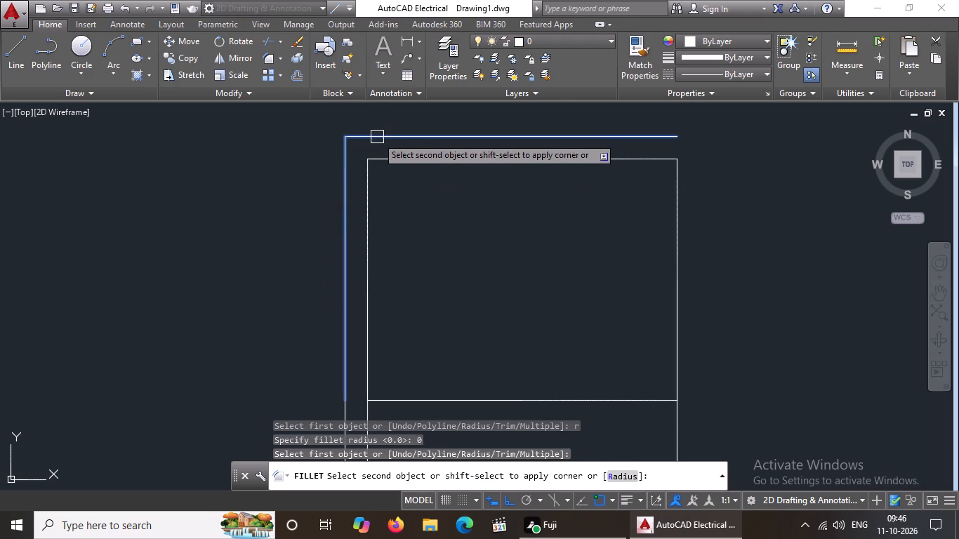
left_click(377, 135)
Fillet the outer wall's left and bottom lines with radius 0 to close the bottom-left corner.
scroll(374, 147, "down", 3)
scroll(373, 384, "up", 3)
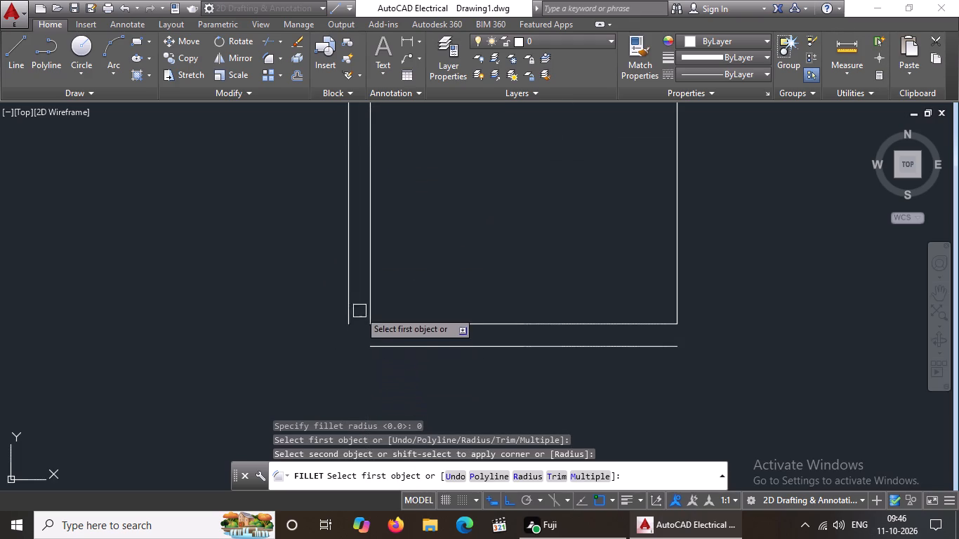
left_click(350, 308)
left_click(386, 350)
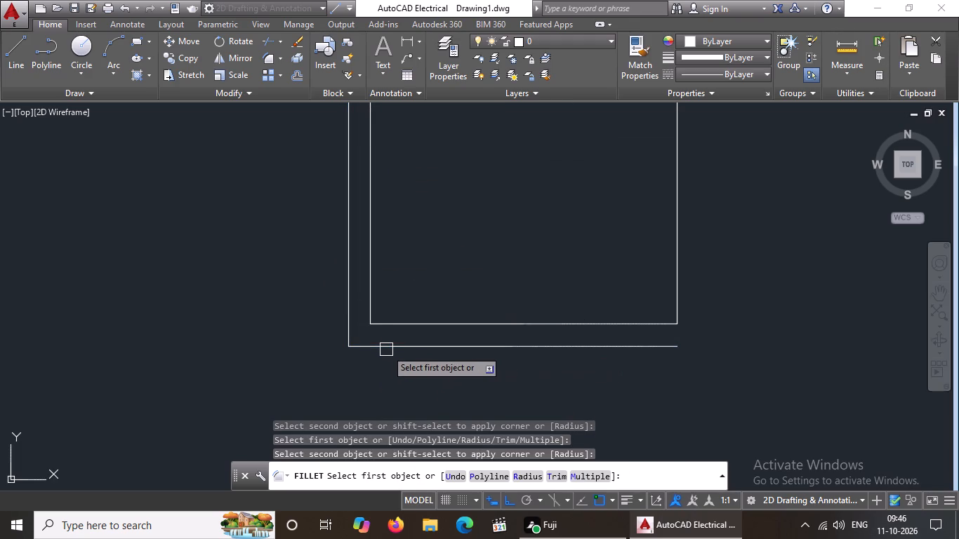
scroll(411, 348, "down", 2)
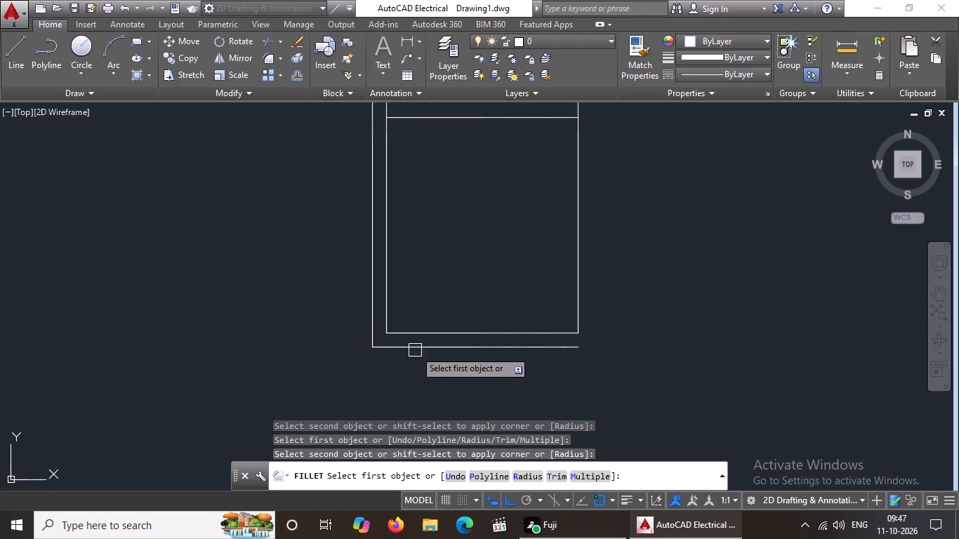
scroll(415, 350, "down", 1)
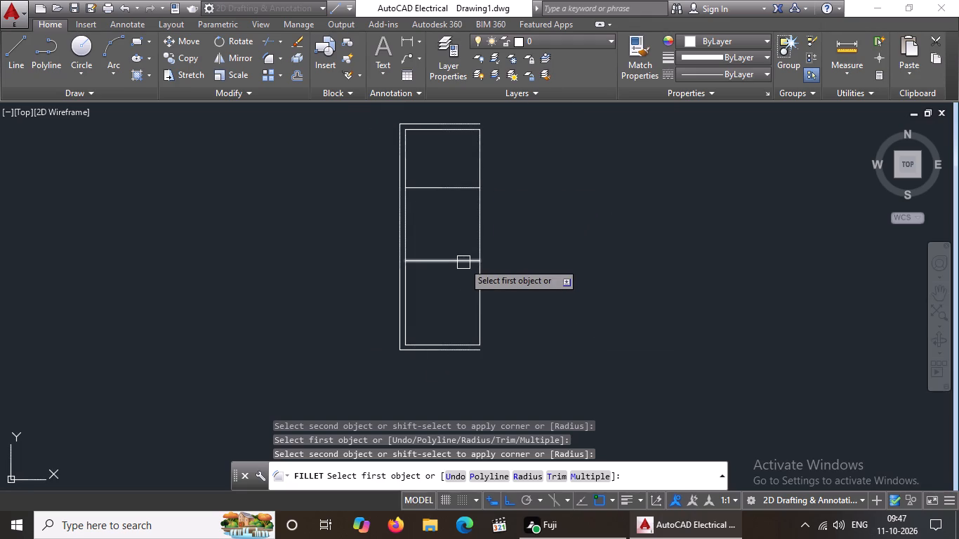
key("Escape")
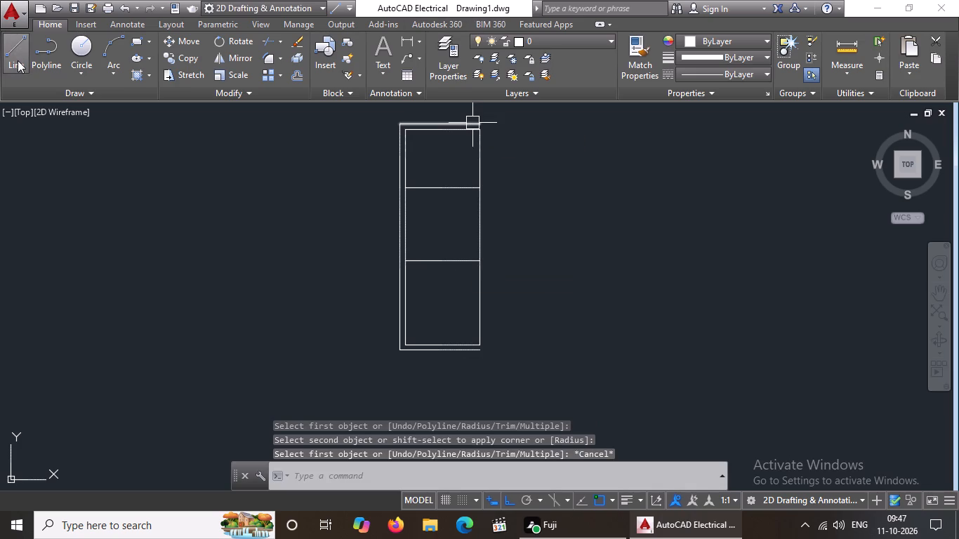
Draw a line 3.6 to the right from the top room's inner top-right corner, continuing 3.6 downward.
left_click(18, 60)
scroll(501, 119, "up", 2)
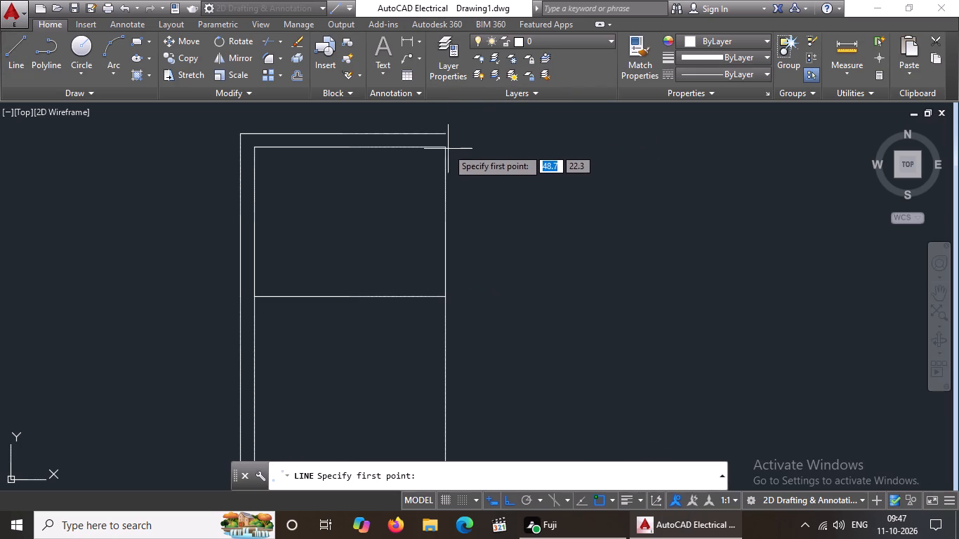
left_click(446, 146)
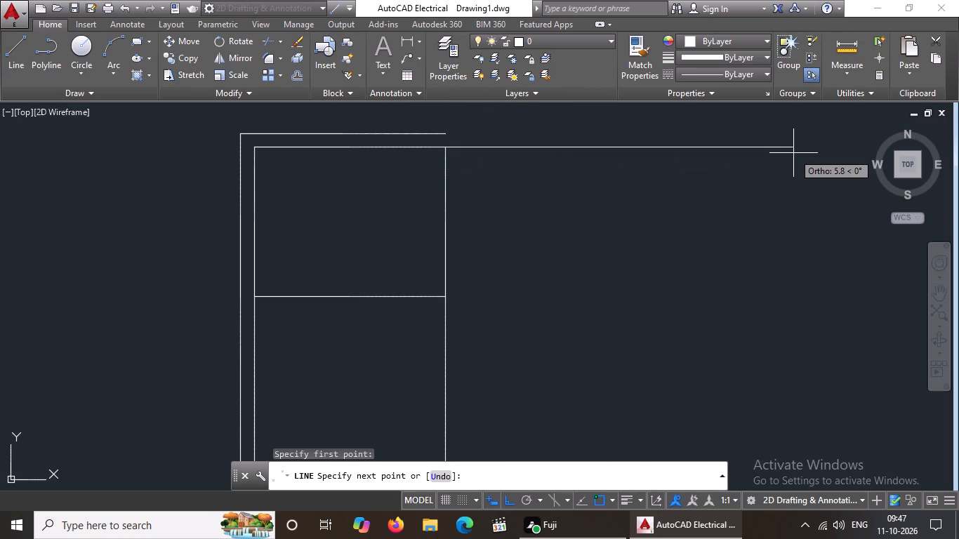
type("3.6")
key("Return")
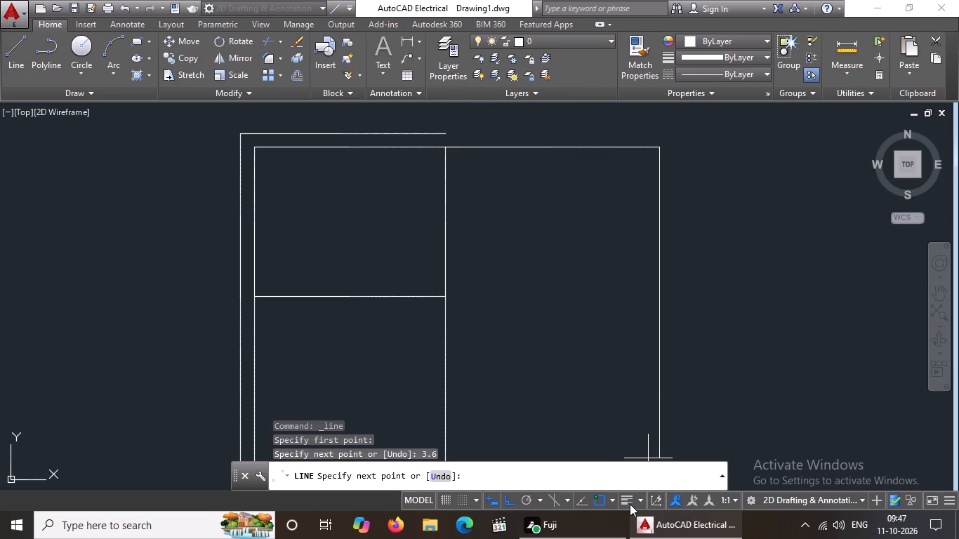
type("3.6")
key("Return")
key("Return")
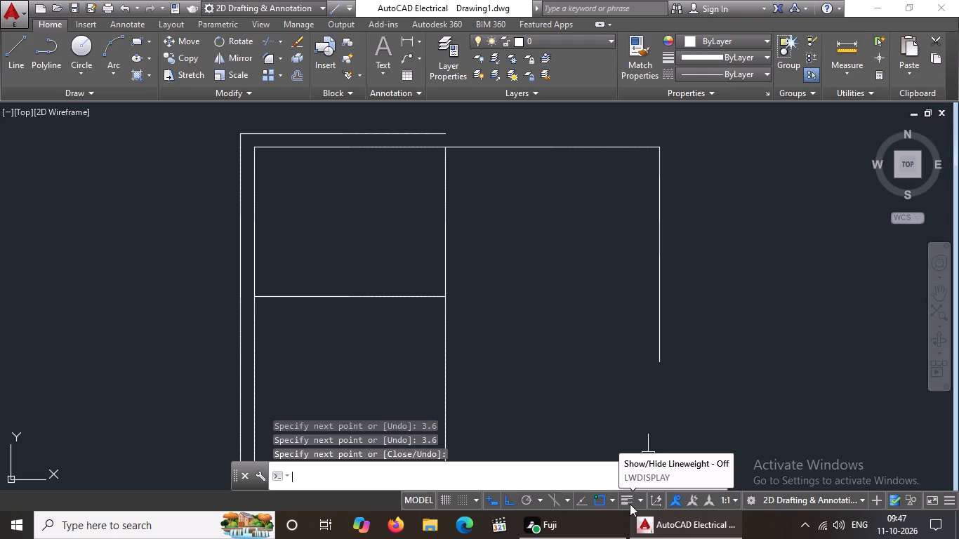
key("Escape")
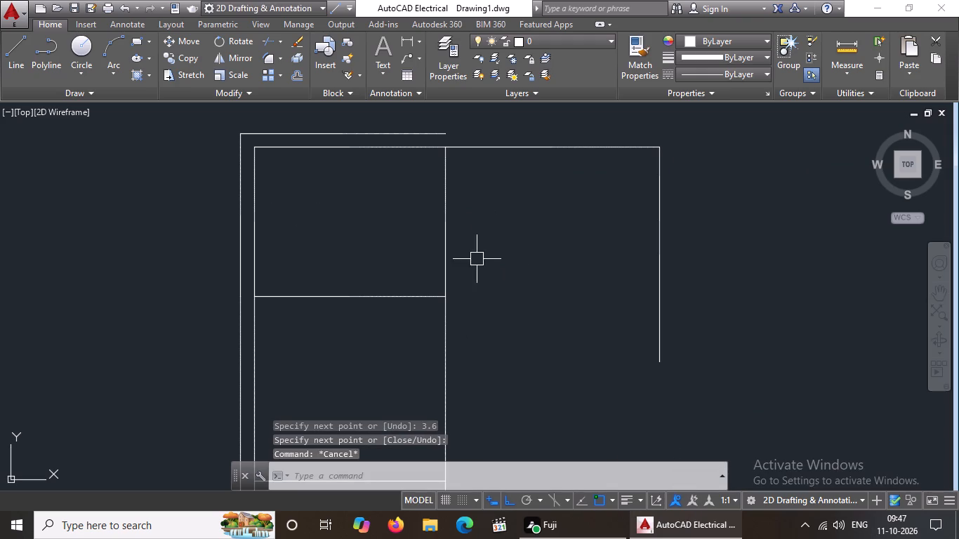
Draw a 3.6 line leftward from the new vertical line's lower end to close the right-hand room.
left_click(12, 41)
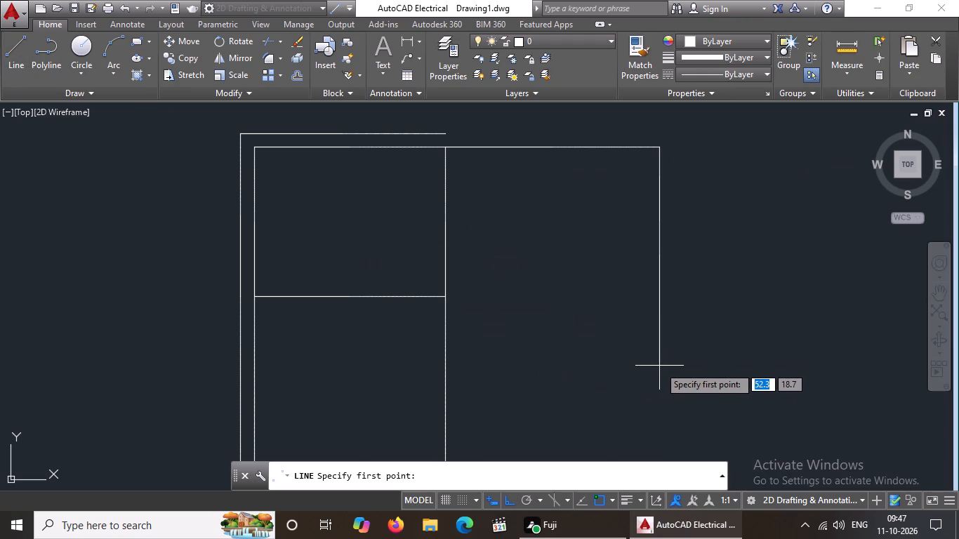
left_click(659, 362)
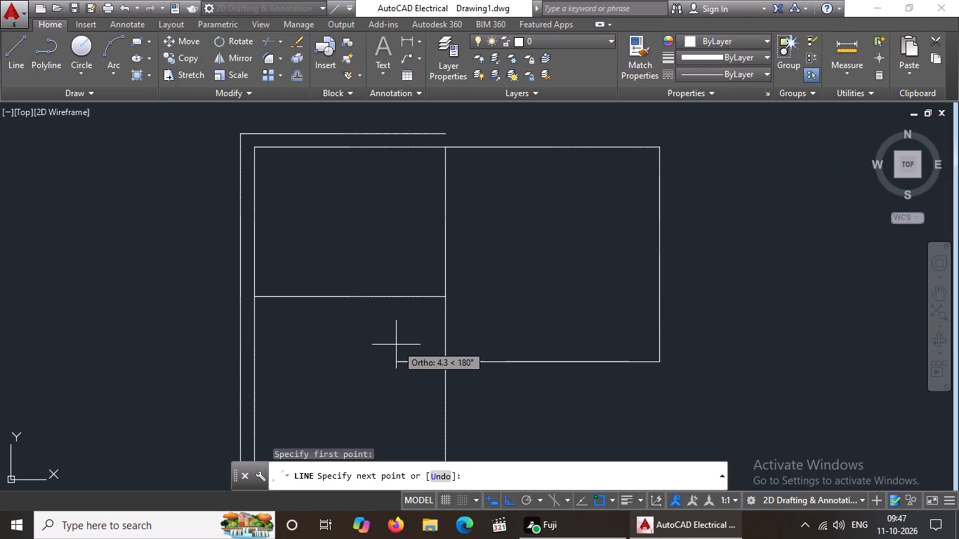
type("3.6")
key("Return")
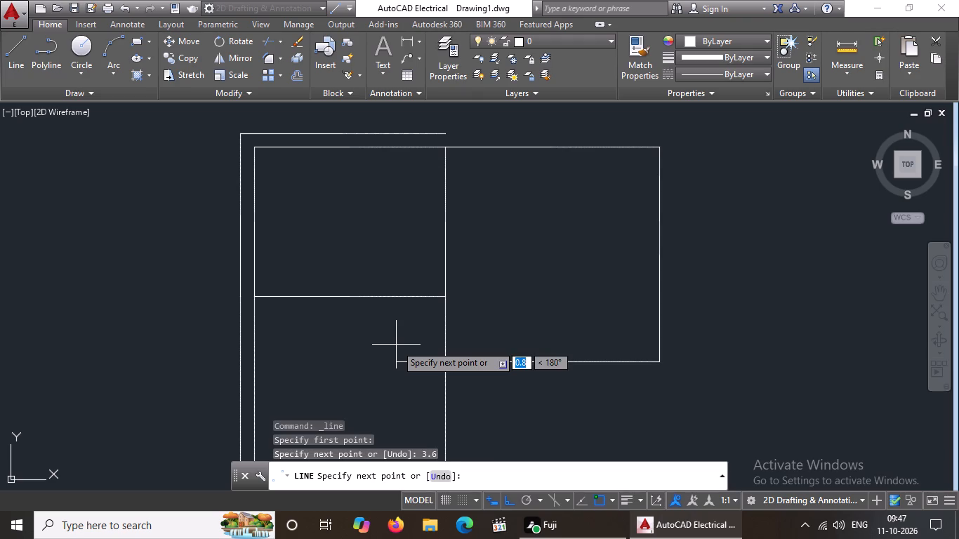
key("Return")
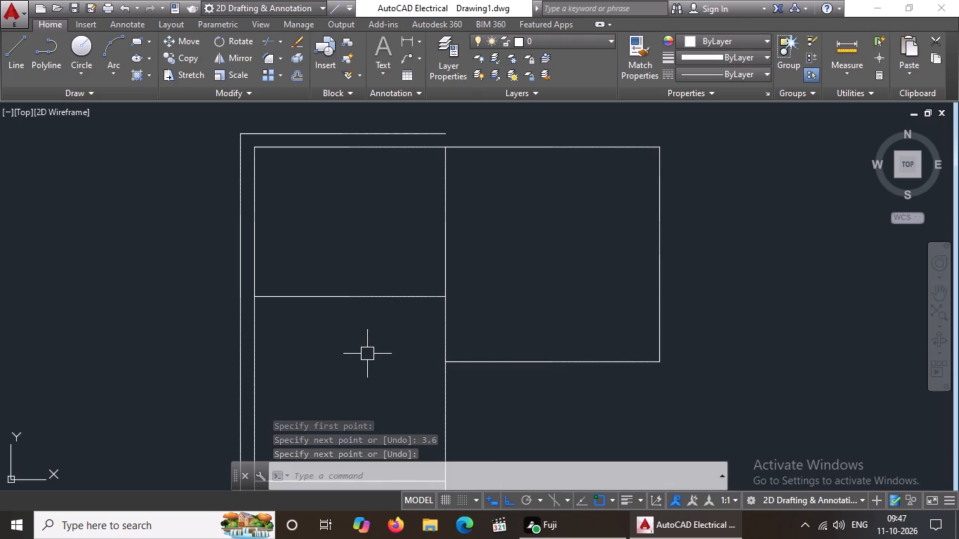
key("Escape")
Offset the right-hand room's bottom edge downward by a distance of 3.6.
key("o")
key("Return")
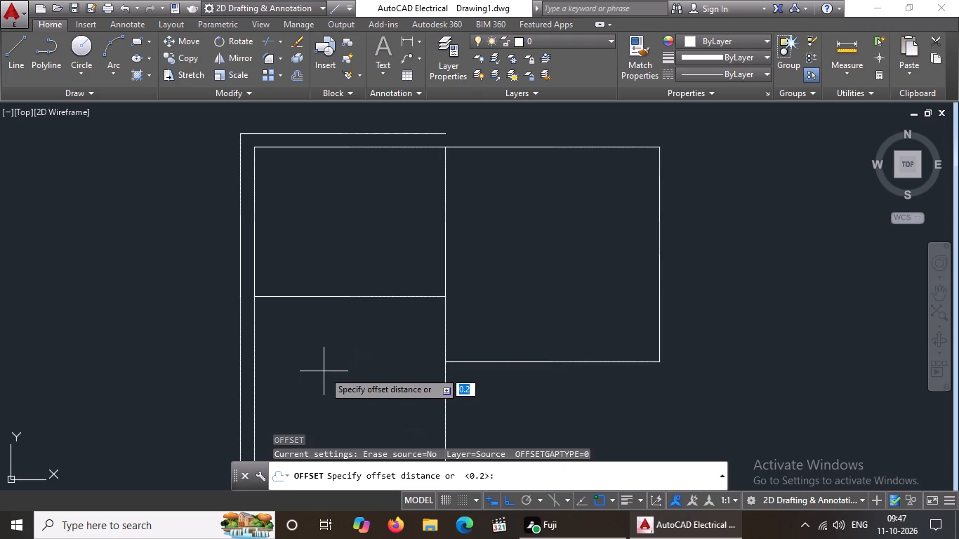
key("3")
type(".6")
key("Return")
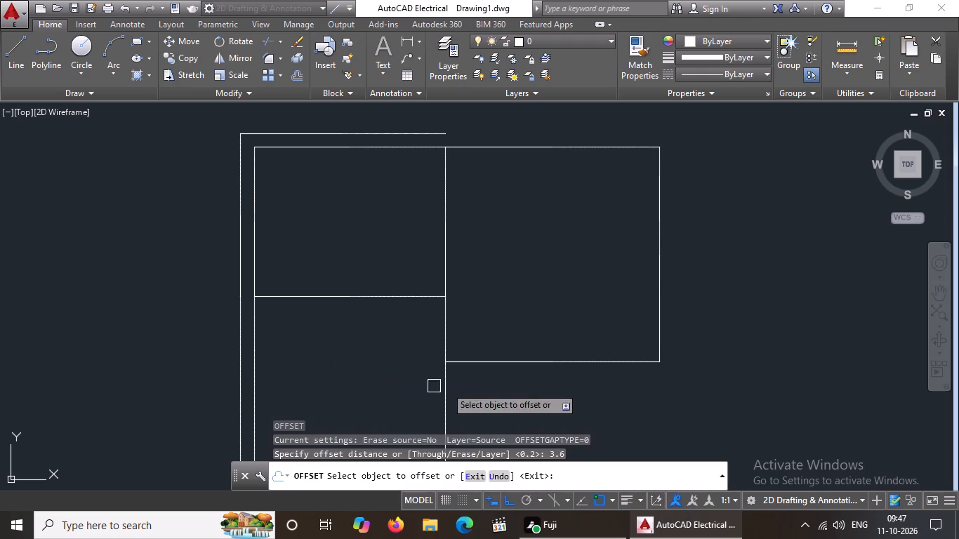
scroll(513, 363, "down", 4)
scroll(527, 385, "up", 3)
left_click(501, 296)
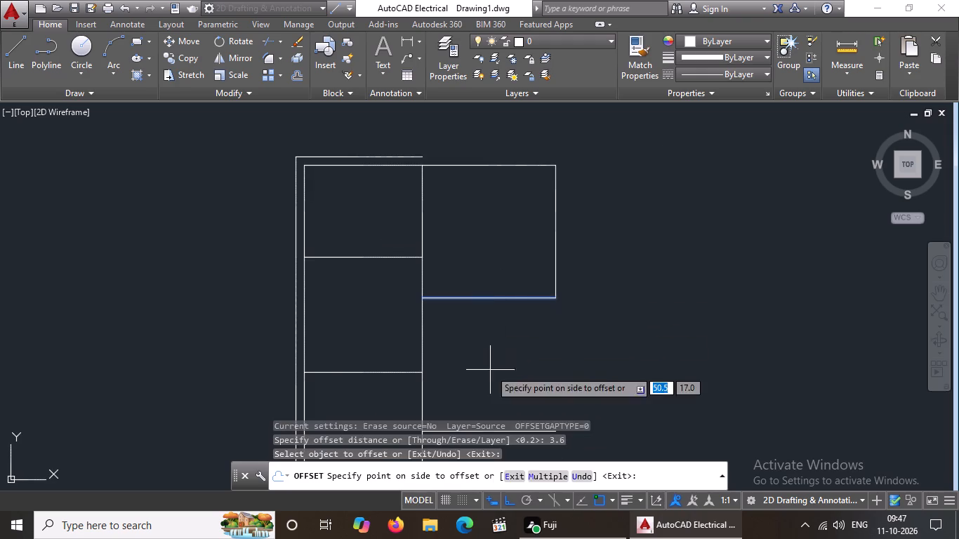
left_click(491, 387)
scroll(494, 381, "down", 3)
middle_click_drag(507, 406, 520, 345)
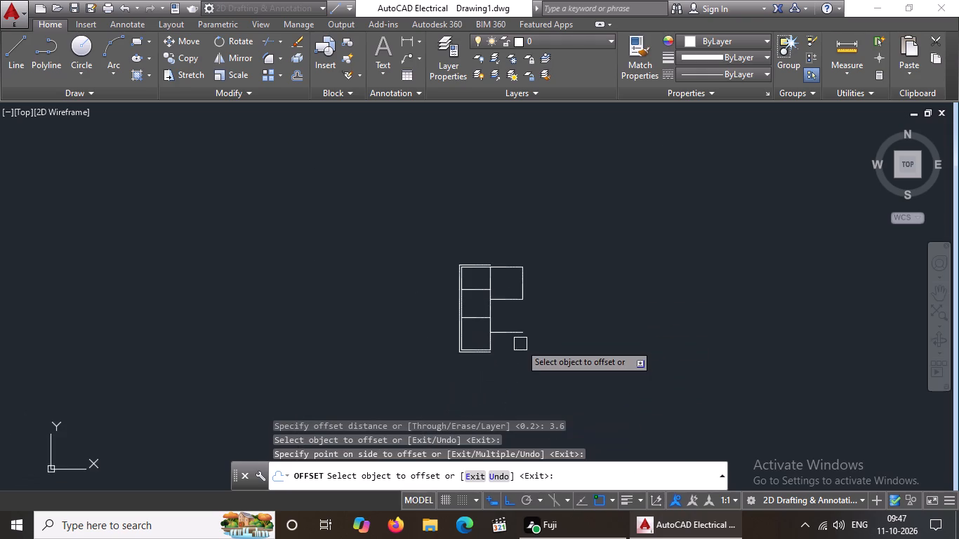
scroll(520, 344, "up", 2)
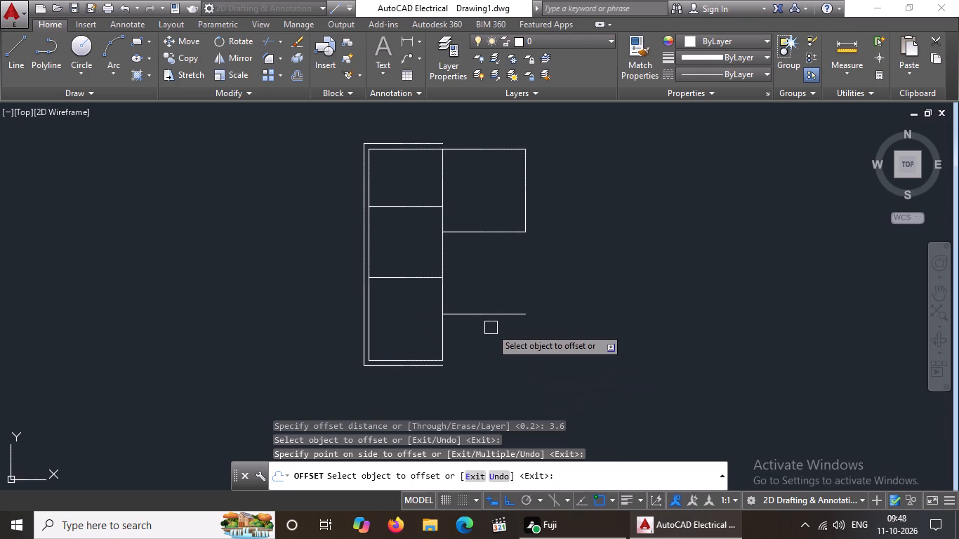
key("Escape")
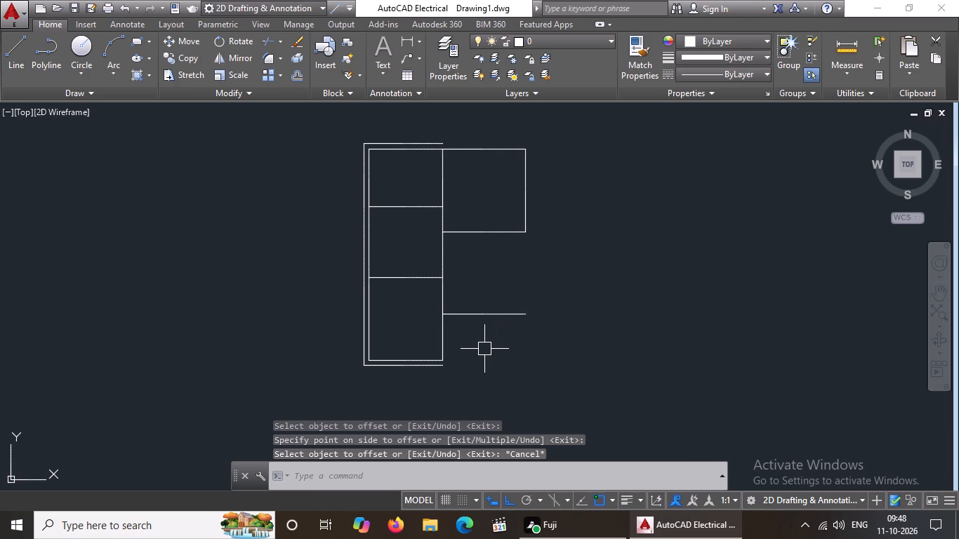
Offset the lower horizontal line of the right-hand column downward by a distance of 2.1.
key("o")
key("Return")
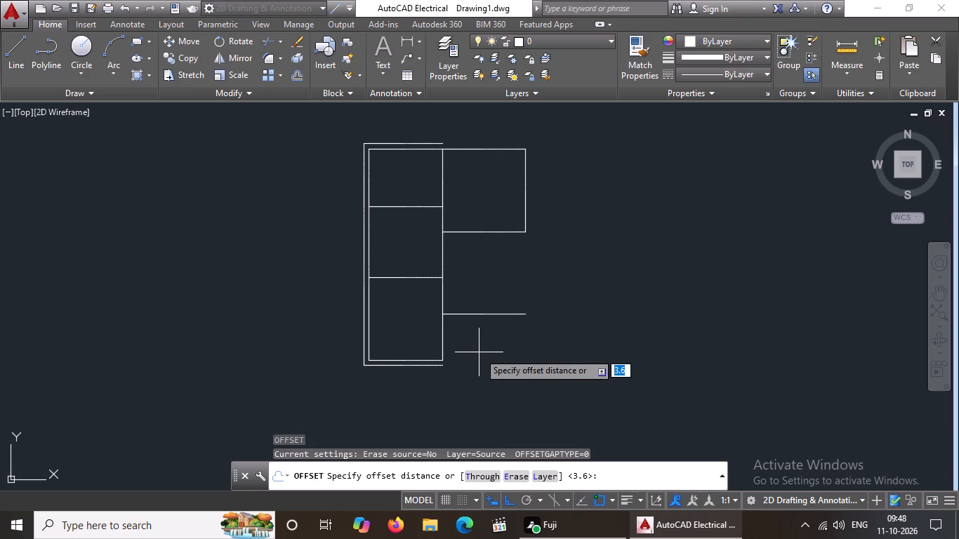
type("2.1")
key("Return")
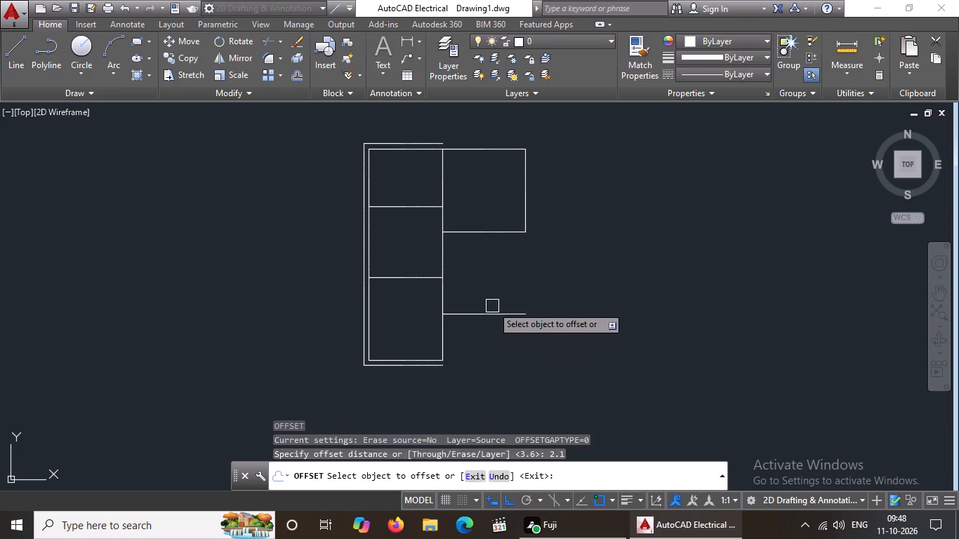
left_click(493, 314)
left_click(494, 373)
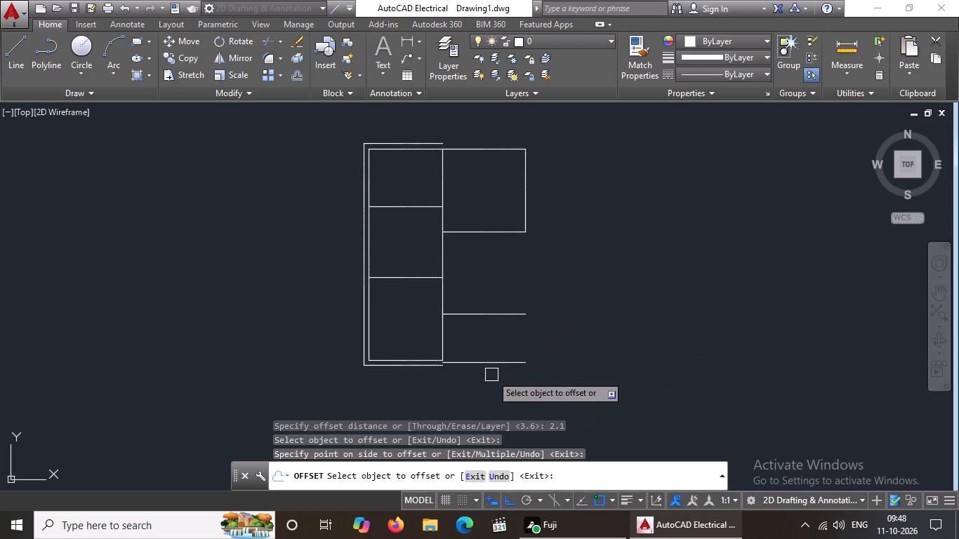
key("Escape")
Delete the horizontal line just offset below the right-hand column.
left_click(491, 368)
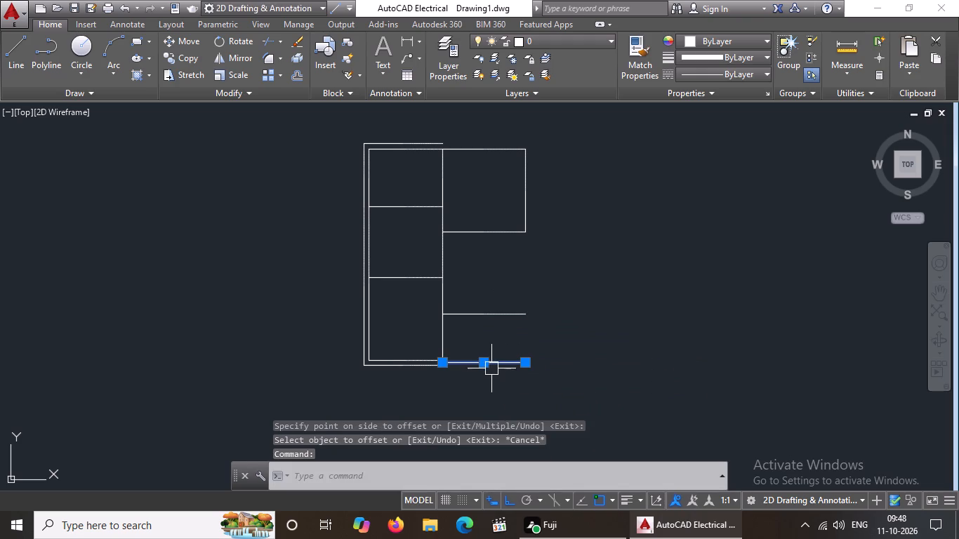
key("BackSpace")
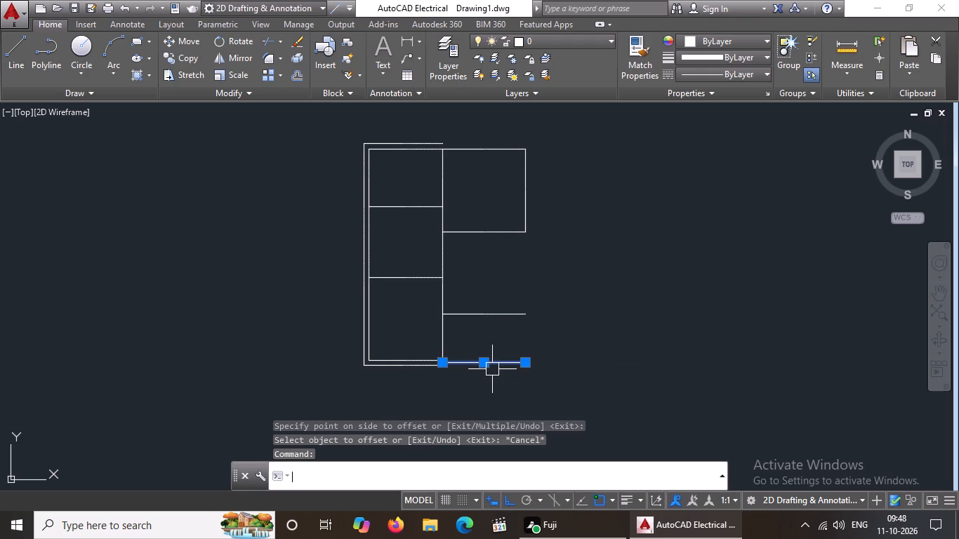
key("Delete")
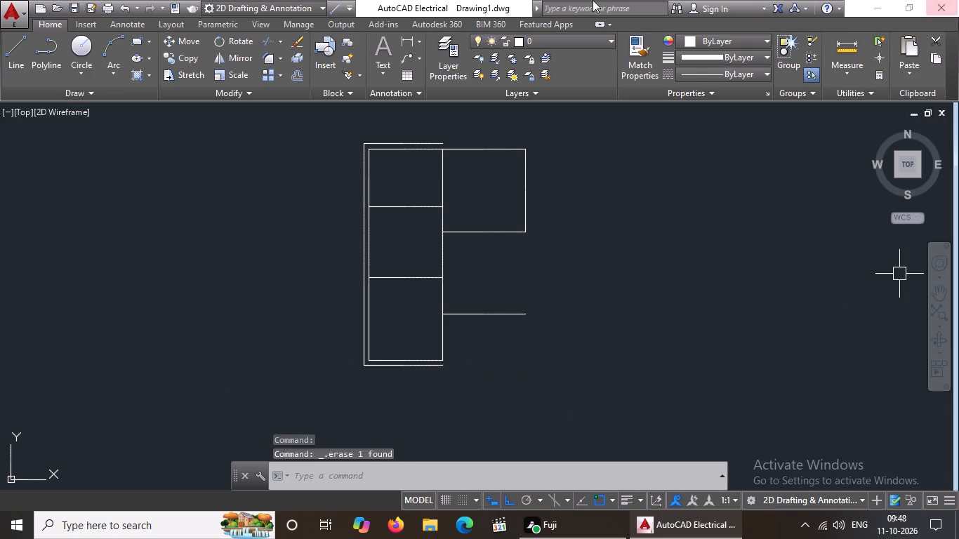
Draw a 3.6 line to the right from the bottom-left room's inner bottom-right corner.
left_click(20, 51)
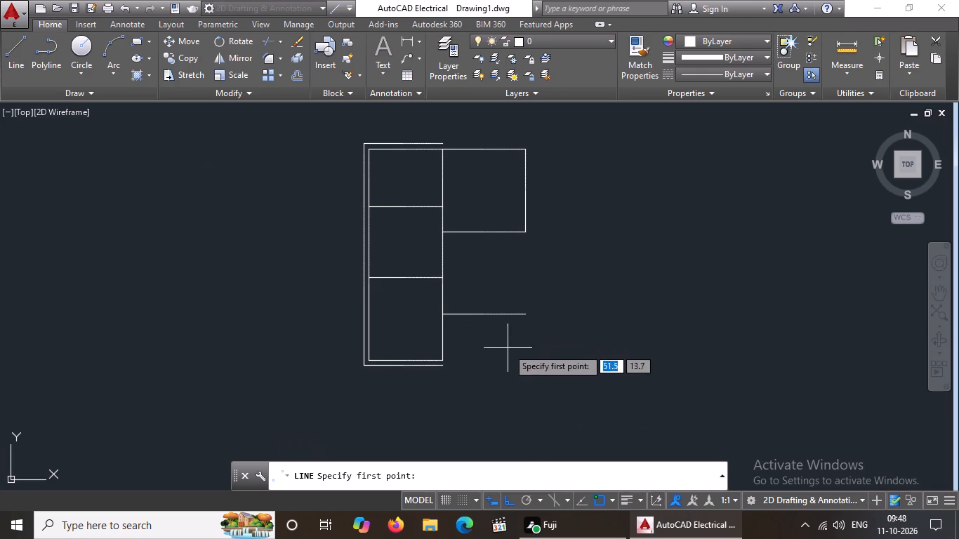
scroll(489, 380, "up", 3)
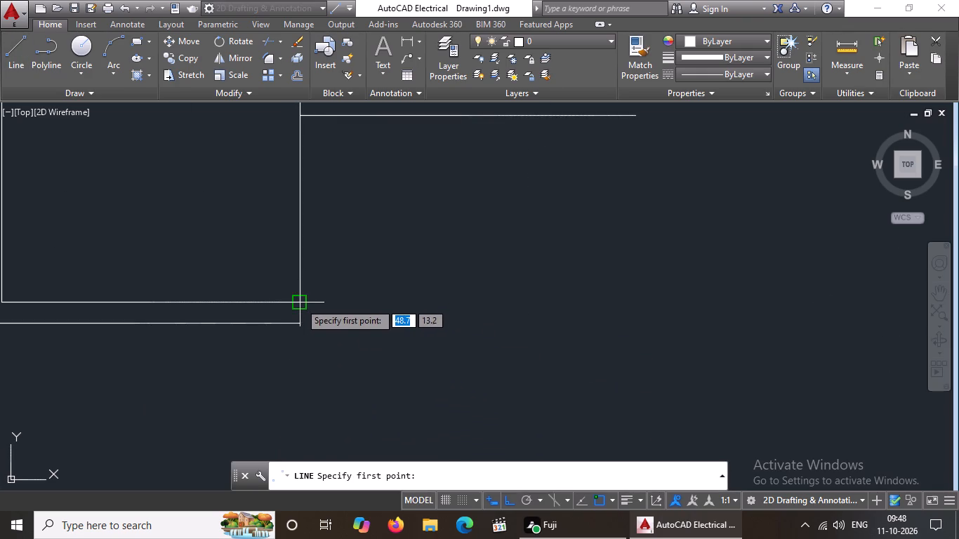
left_click_drag(301, 301, 320, 300)
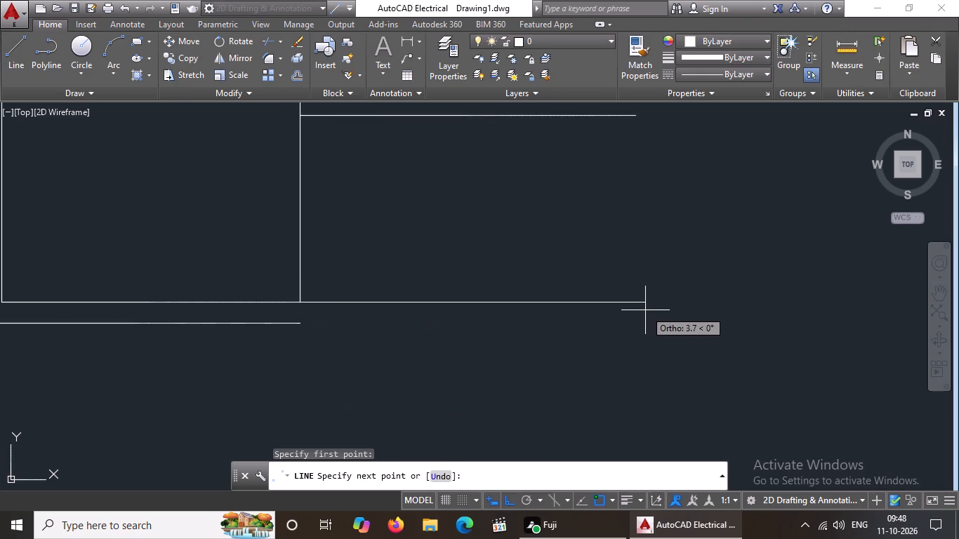
type("3.6")
key("Return")
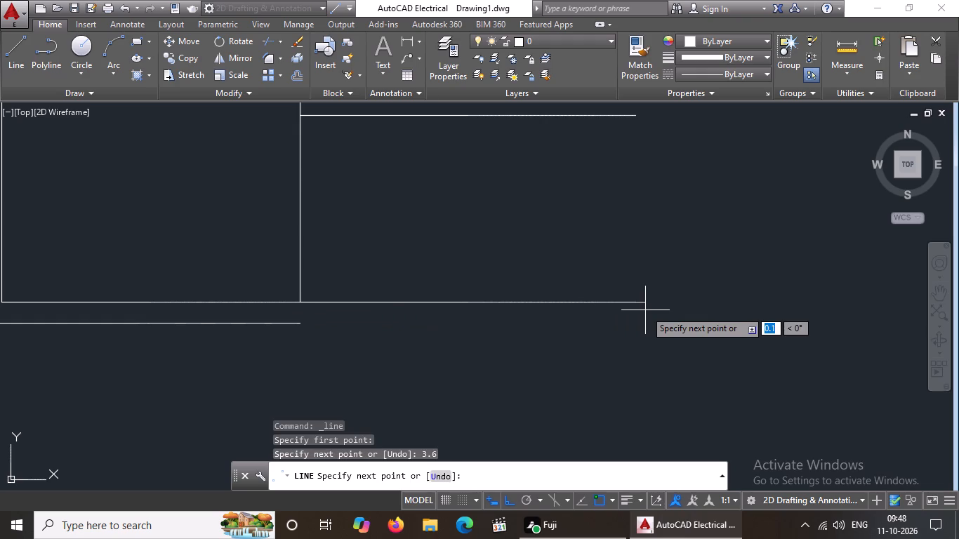
key("Return")
Draw a vertical line from the top right-hand room's lower-right corner down to the end of the new bottom line.
scroll(645, 310, "down", 3)
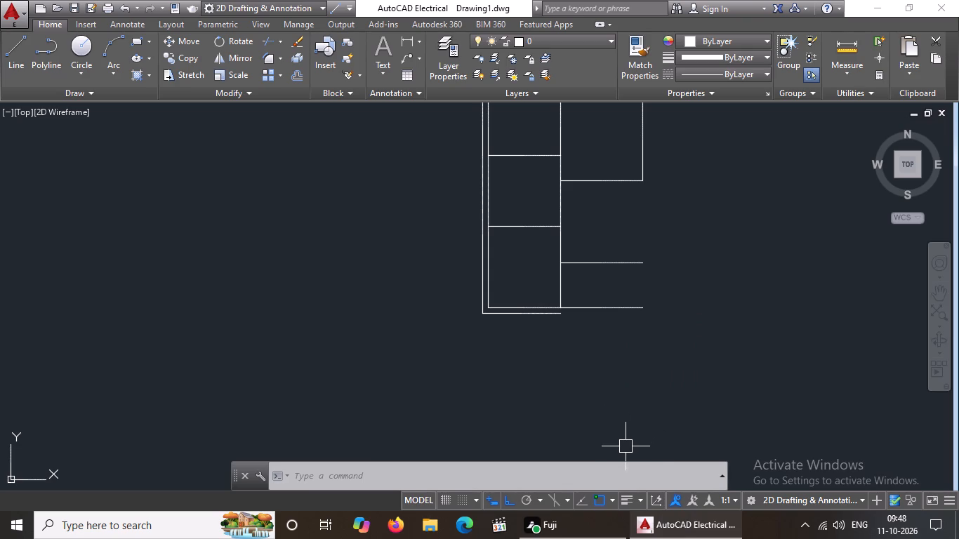
key("grave")
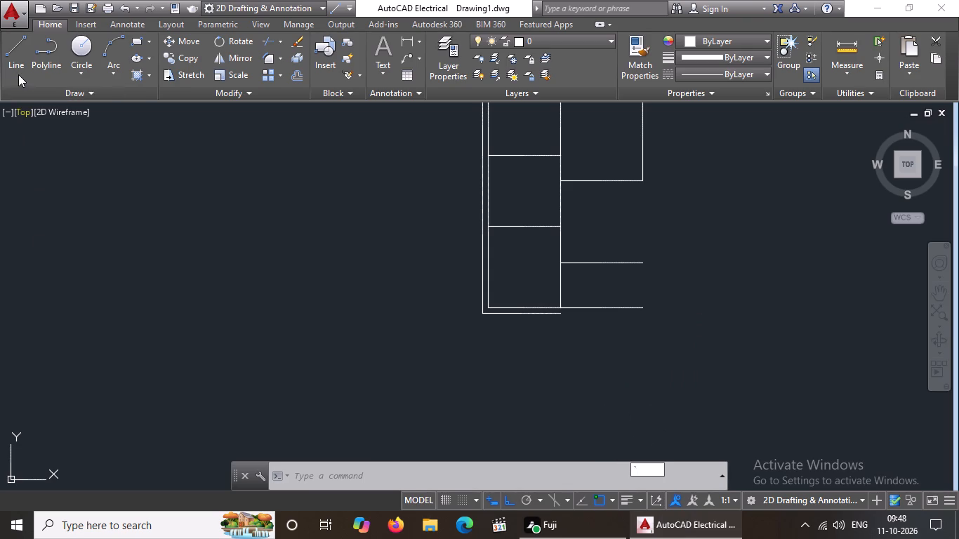
left_click(18, 66)
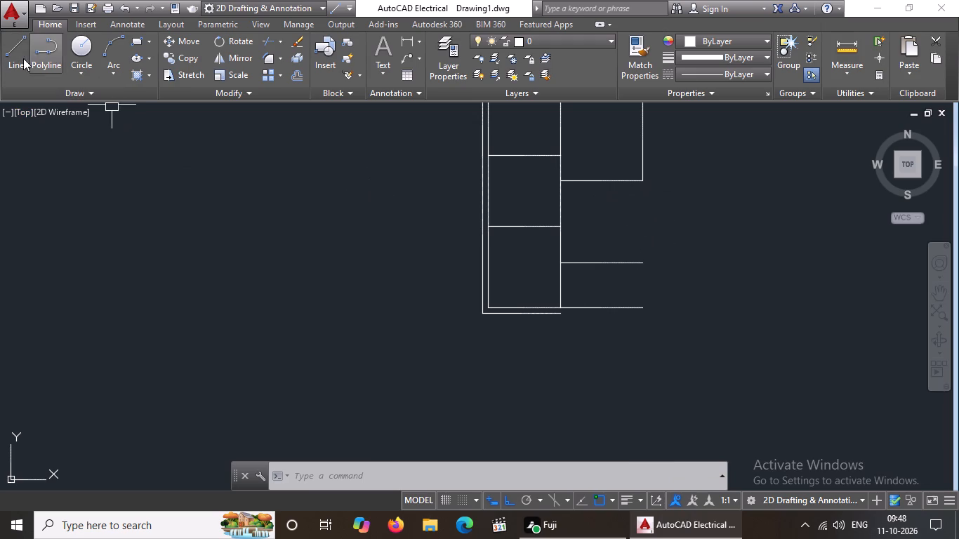
left_click_drag(22, 53, 29, 57)
left_click_drag(642, 178, 642, 180)
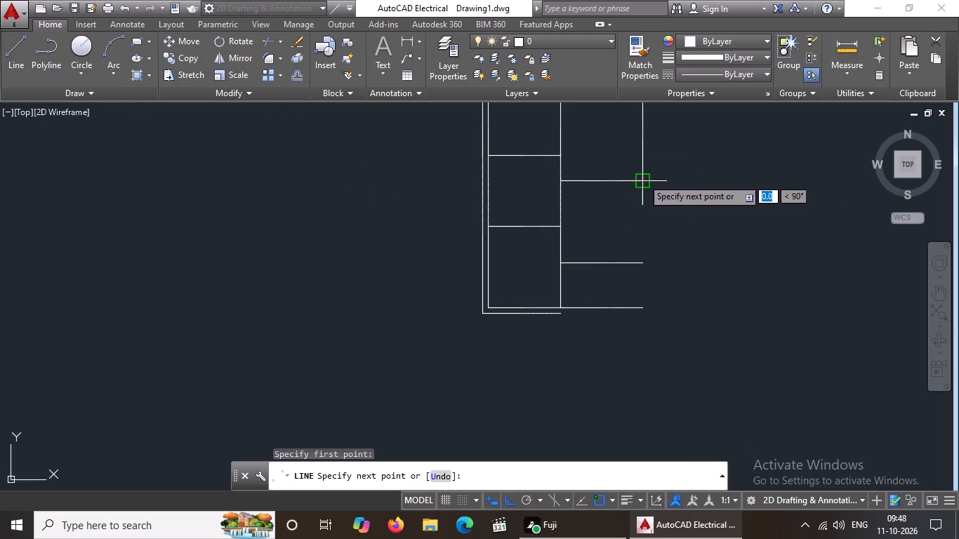
left_click_drag(642, 180, 642, 185)
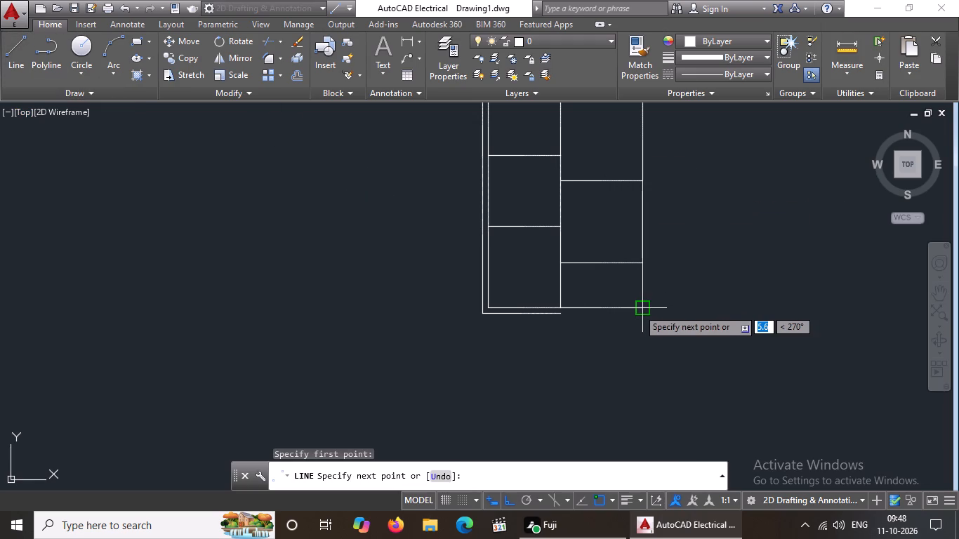
left_click(638, 308)
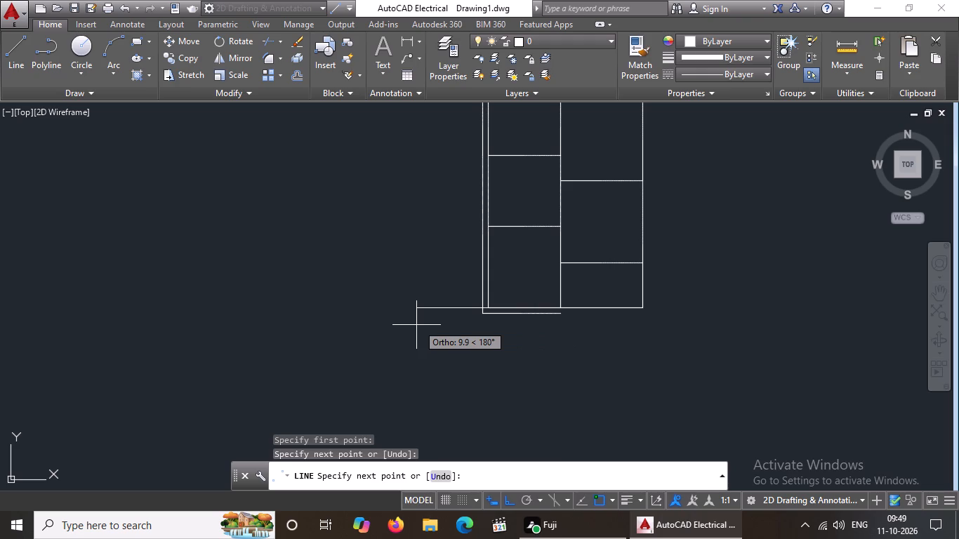
Continue the line from the bottom-right corner 4.1 left, 3.0 down and 4.1 right to outline the lower projecting room.
type("4.1")
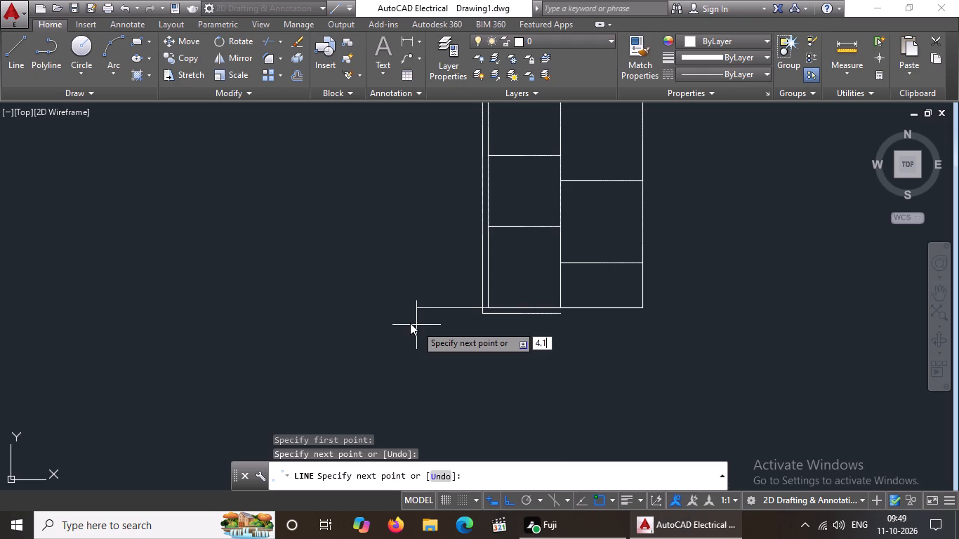
key("Return")
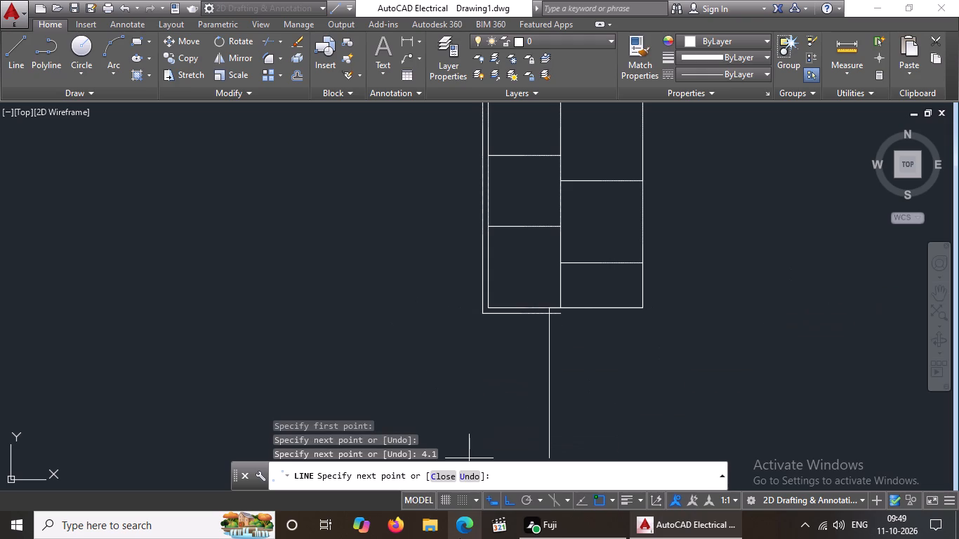
type("3.")
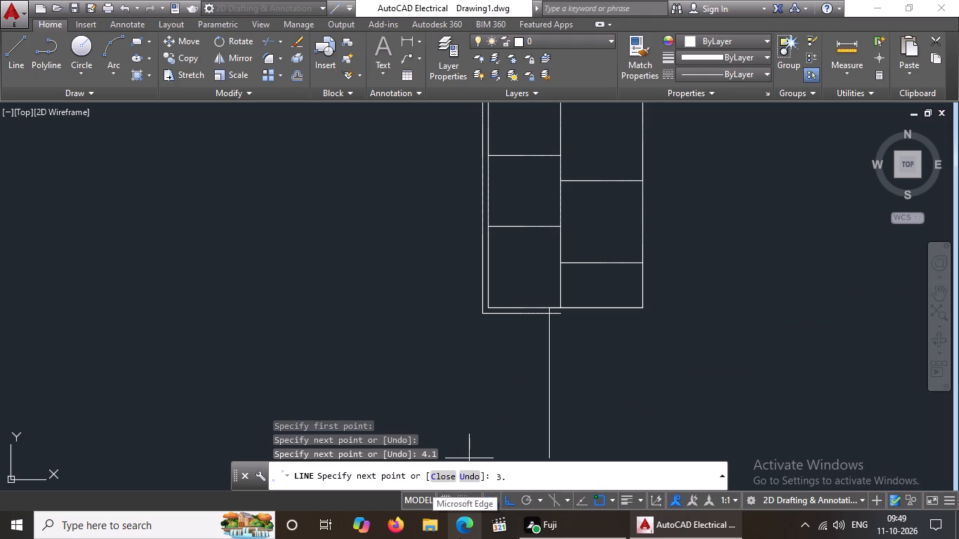
key("0")
key("Return")
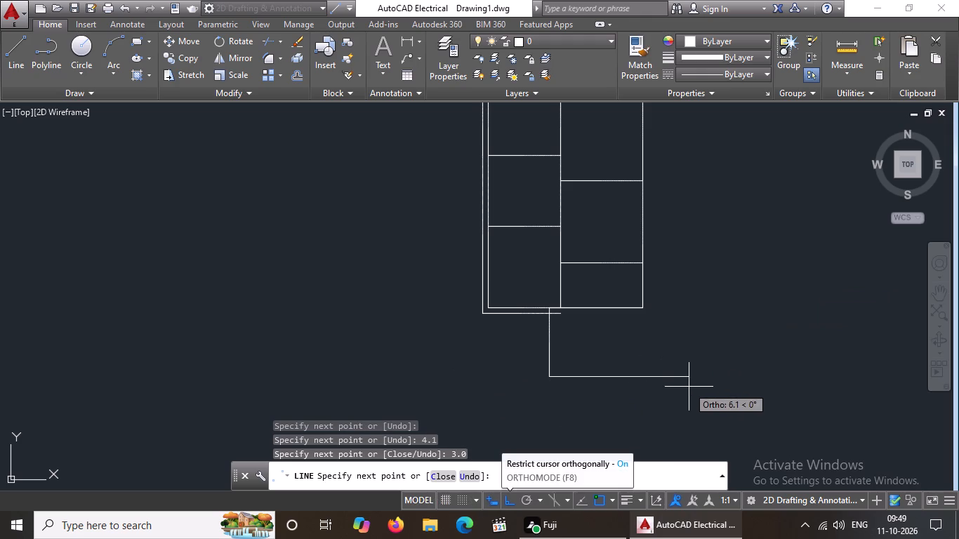
key("4")
key("period")
key("1")
key("Return")
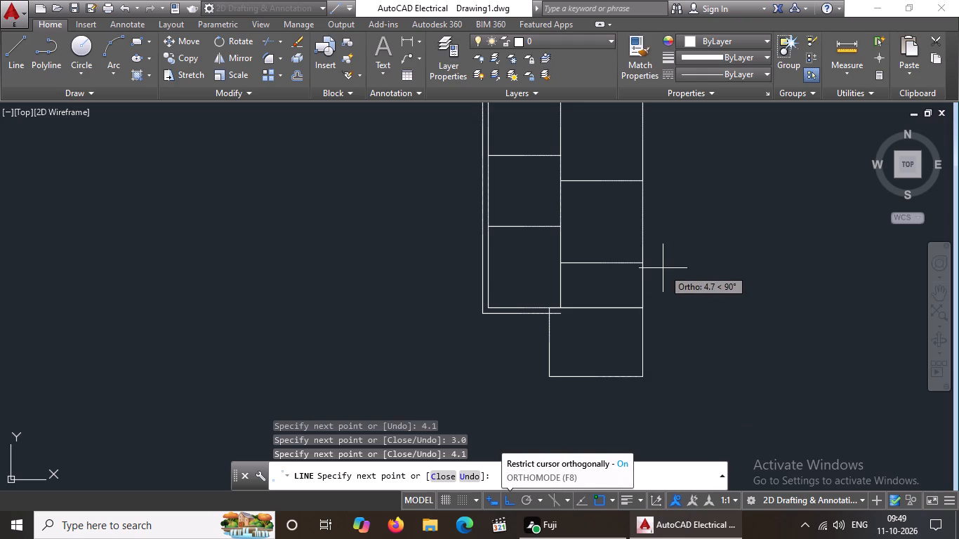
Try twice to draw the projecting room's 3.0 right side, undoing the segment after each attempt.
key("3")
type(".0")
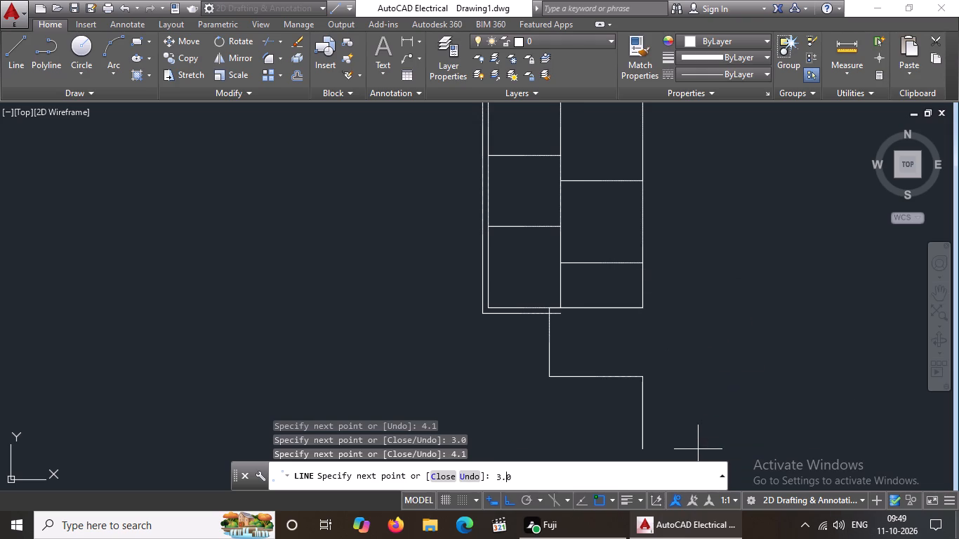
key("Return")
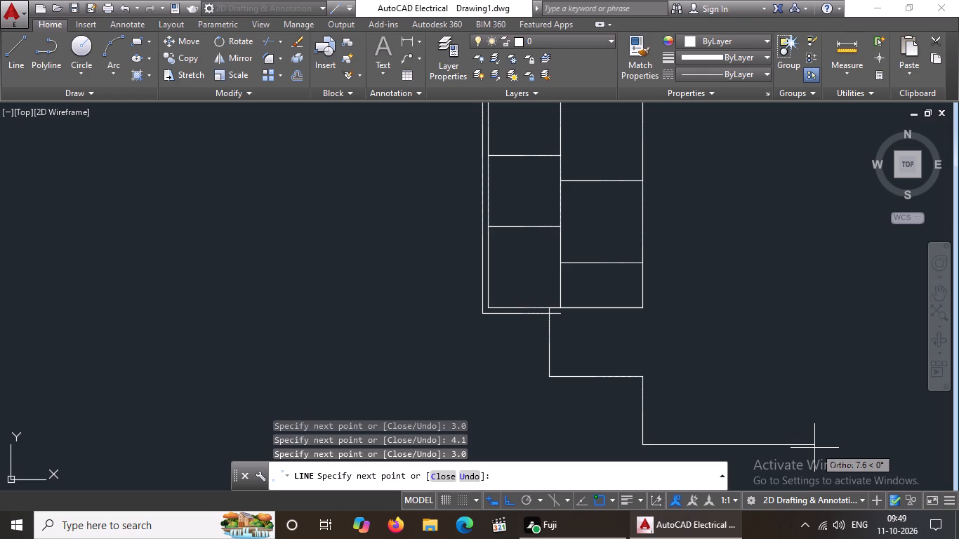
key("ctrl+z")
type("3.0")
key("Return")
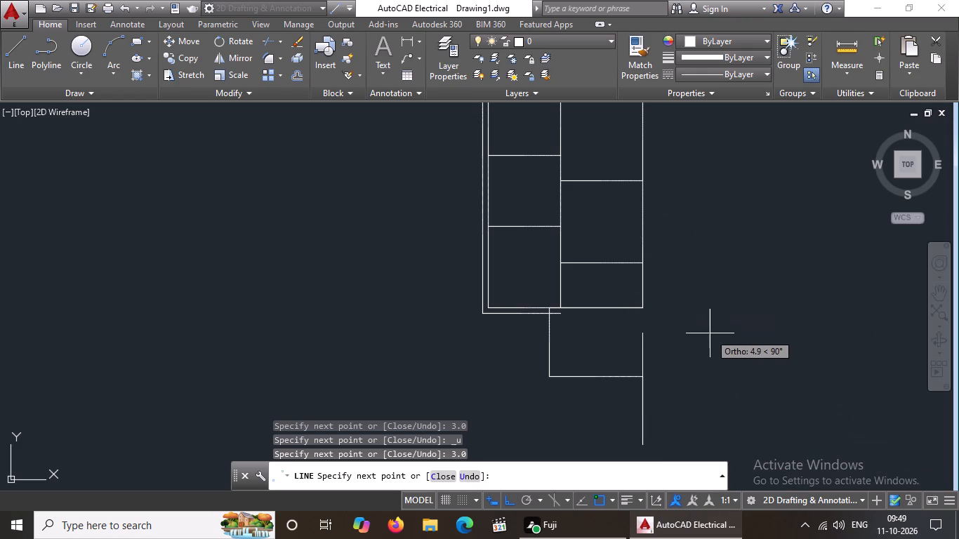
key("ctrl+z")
Draw the projecting room's right side 3.0 upward to close it against the rooms above.
key("3")
key("period")
key("0")
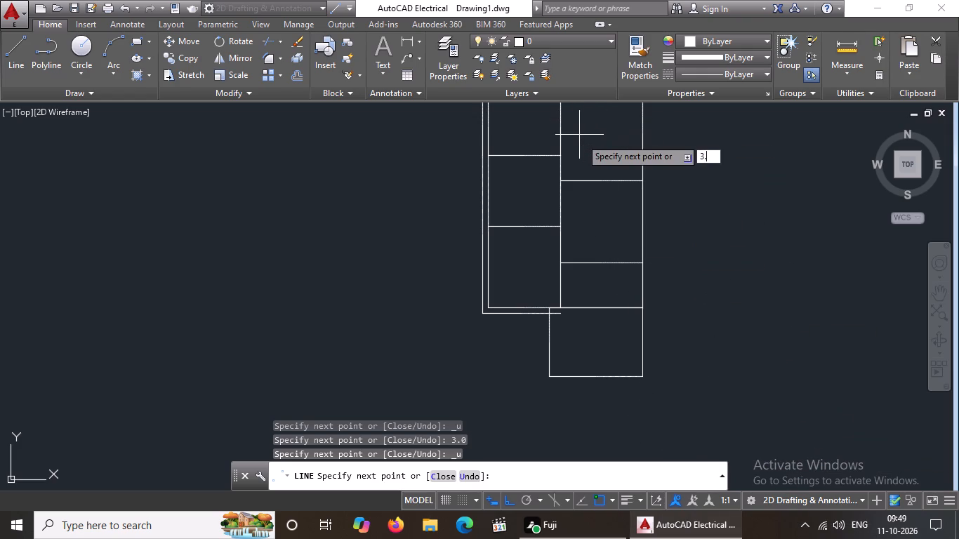
key("Return")
key("Return")
Trim the outer bottom wall line beyond the projecting room's left side, and that side's stub between the two wall lines.
scroll(599, 309, "down", 4)
scroll(606, 299, "up", 3)
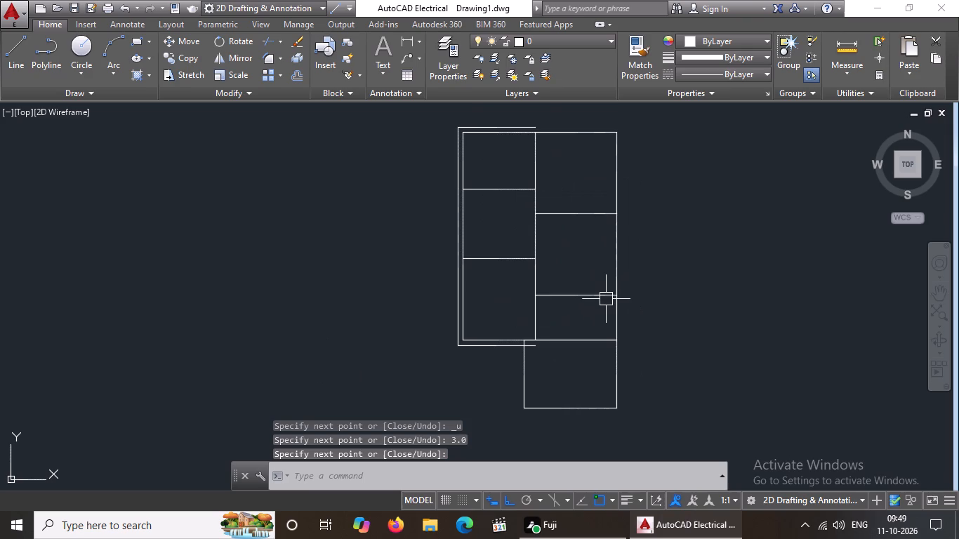
scroll(614, 343, "up", 1)
key("Escape")
type("tr")
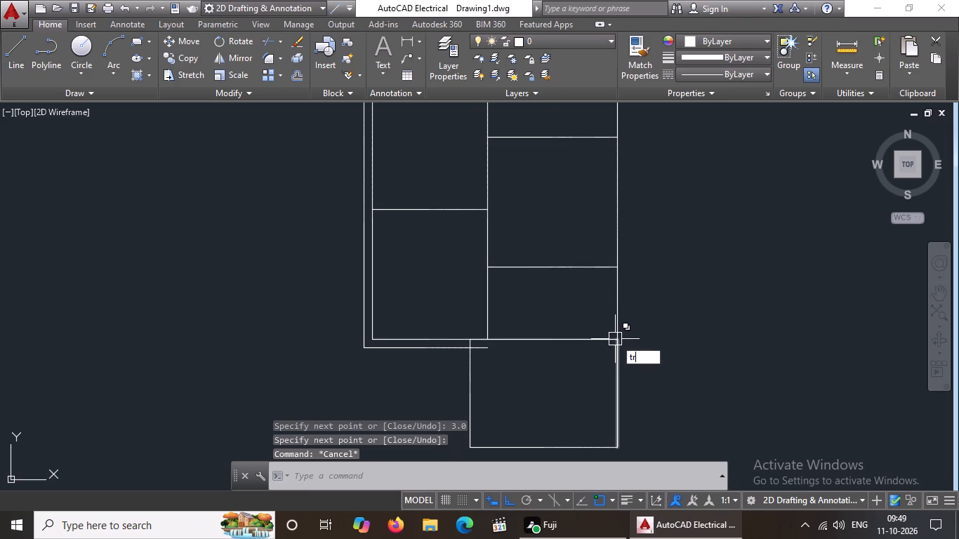
key("space")
key("space")
scroll(510, 339, "up", 2)
left_click(439, 357)
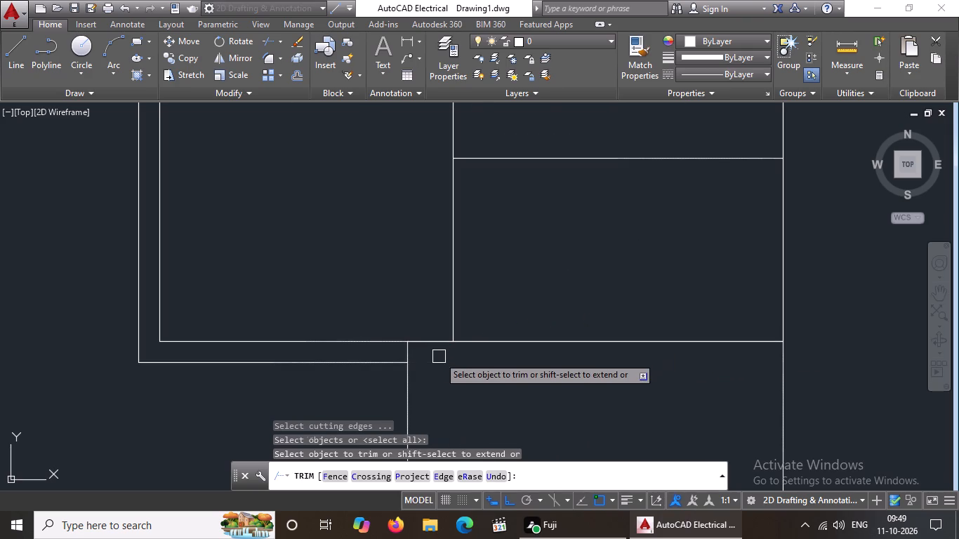
left_click(409, 352)
scroll(465, 355, "down", 3)
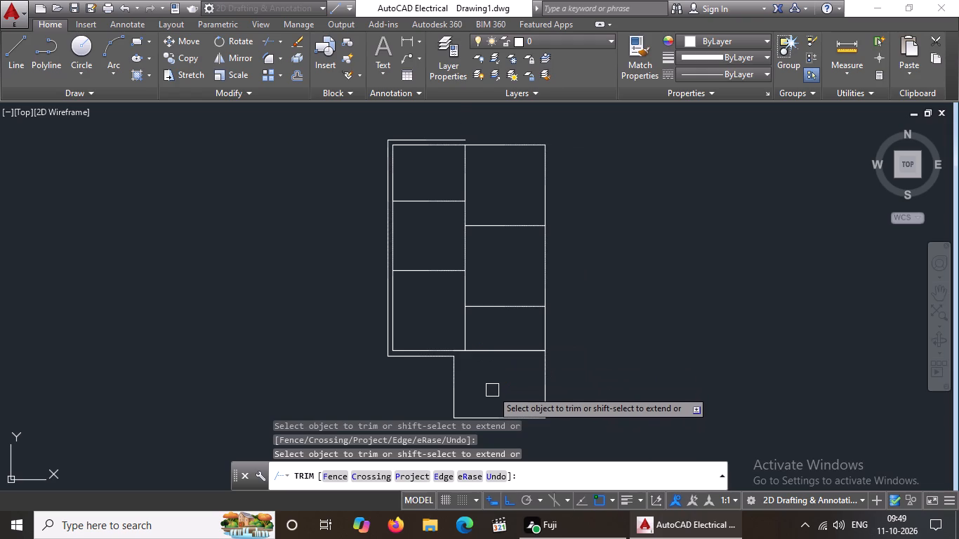
key("Escape")
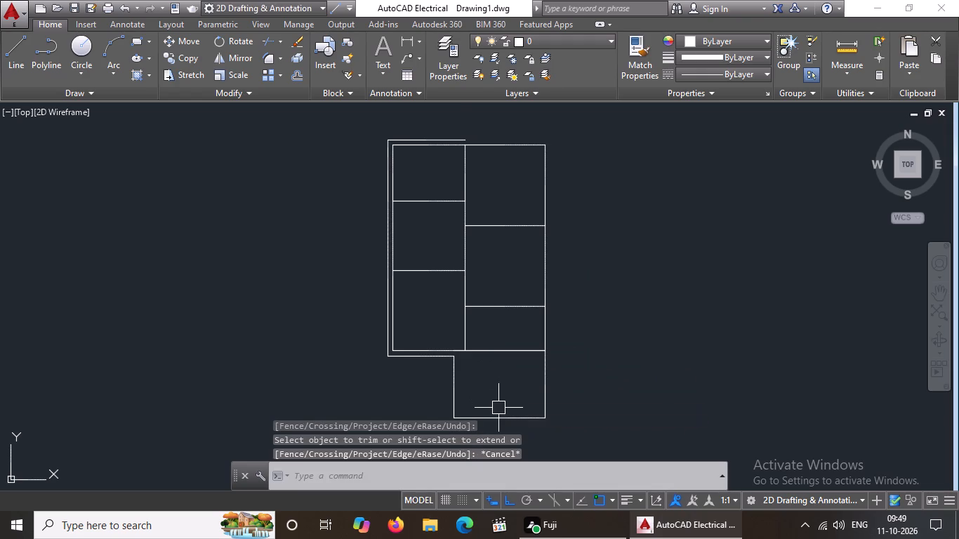
Offset the top edge of the upper right-hand room outward by 0.23 to extend the outer top wall.
key("o")
key("Return")
type("0.233")
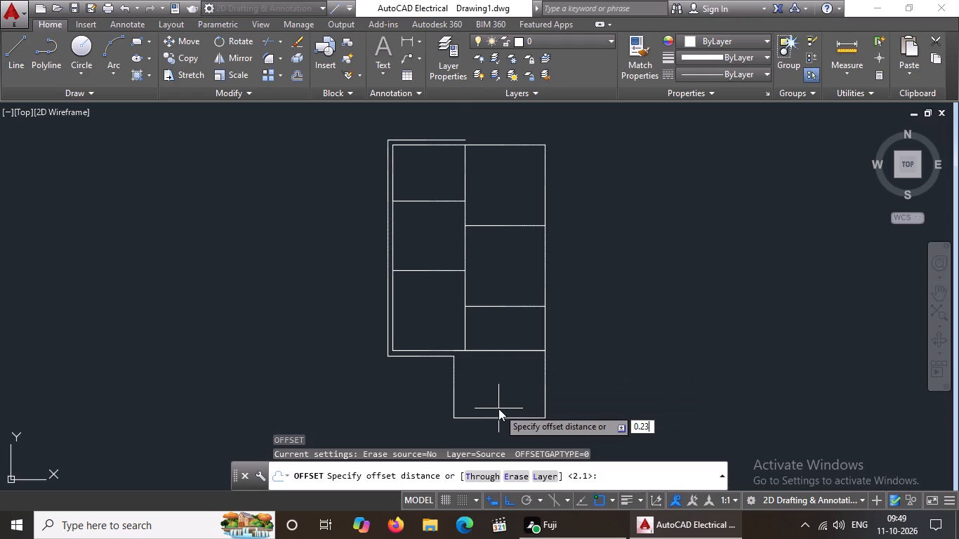
key("BackSpace")
key("Return")
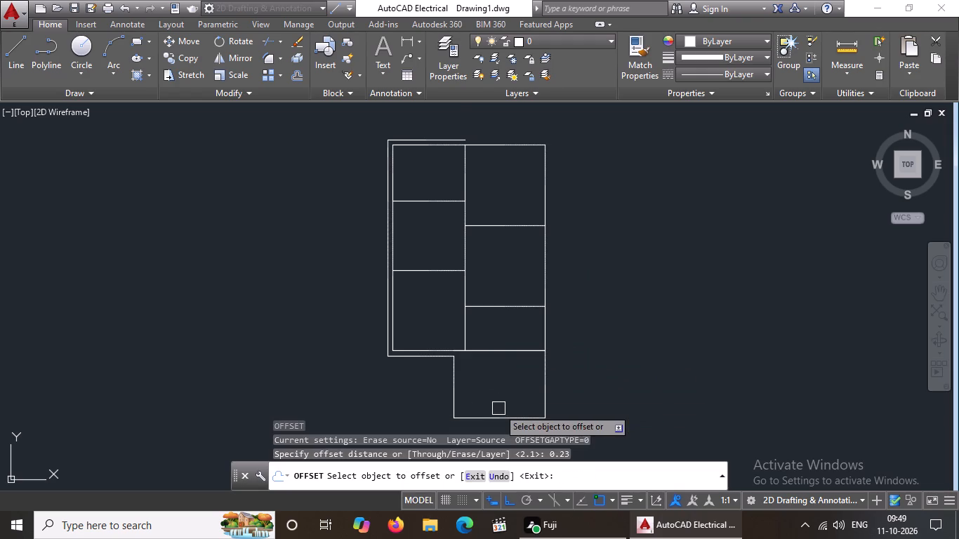
left_click(489, 142)
left_click(491, 121)
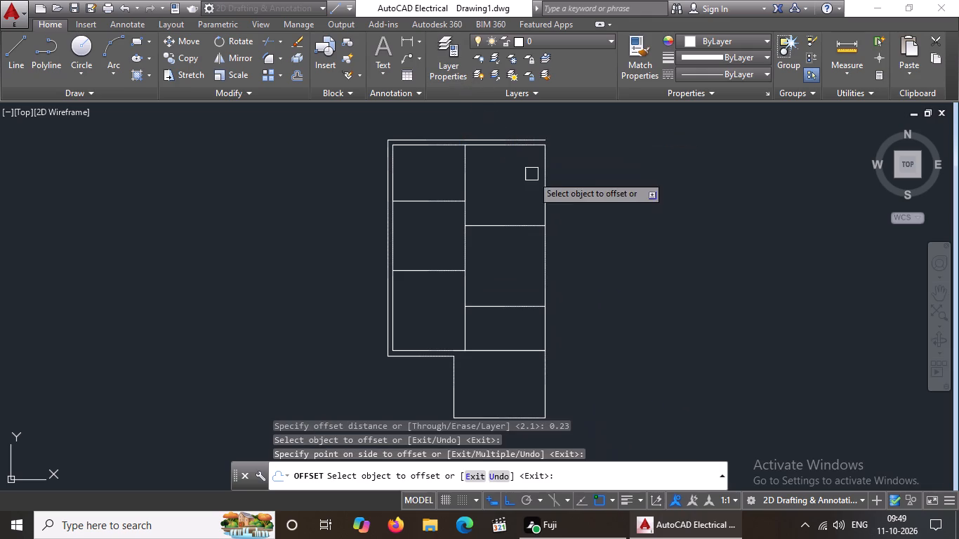
Offset the three right-side line segments outward by 0.23 to form the outer right wall.
left_click_drag(545, 189, 600, 188)
left_click(633, 188)
left_click_drag(549, 272, 580, 274)
left_click(624, 276)
left_click_drag(543, 385, 587, 387)
left_click(587, 387)
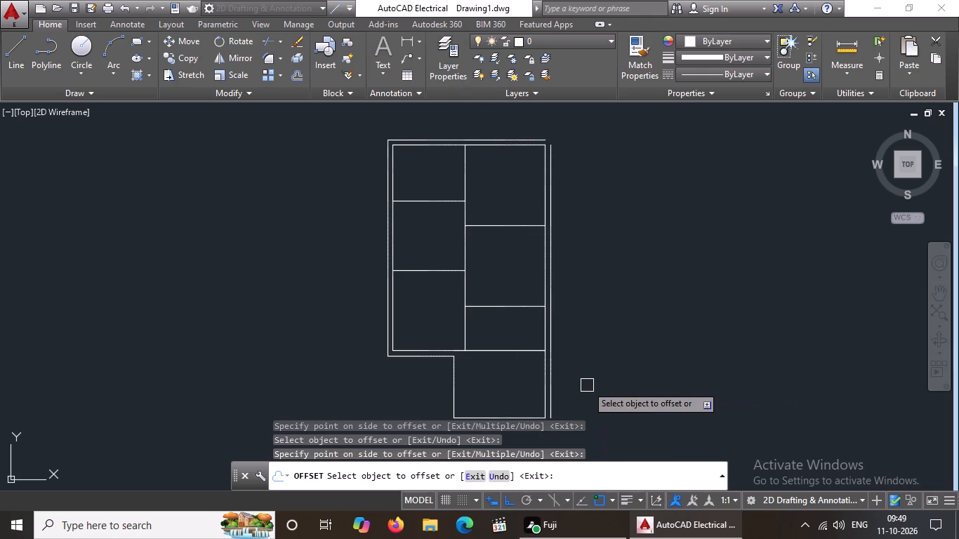
Fillet the outer top wall line and outer right wall line with radius 0 to close the upper-right corner.
key("Escape")
type("f r 0")
key("Return")
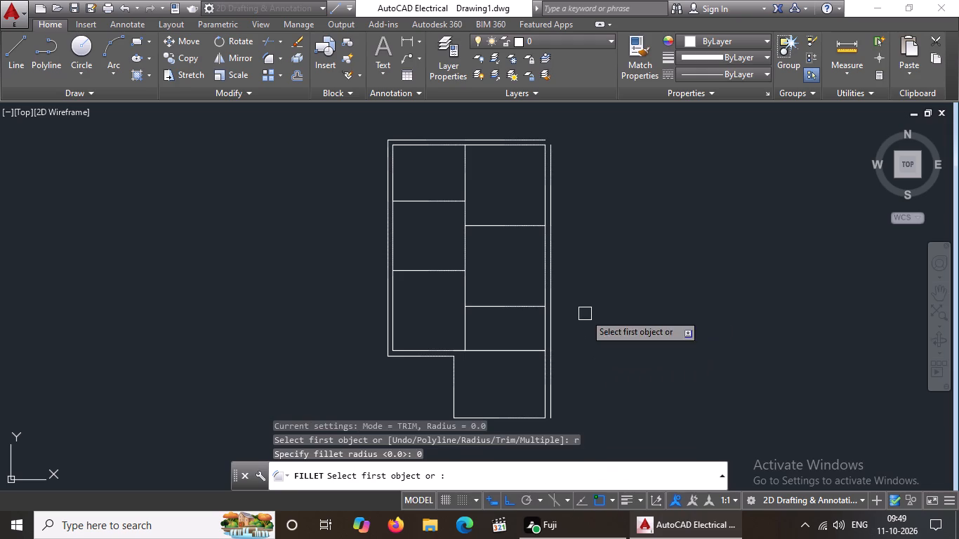
scroll(531, 133, "up", 1)
left_click(538, 142)
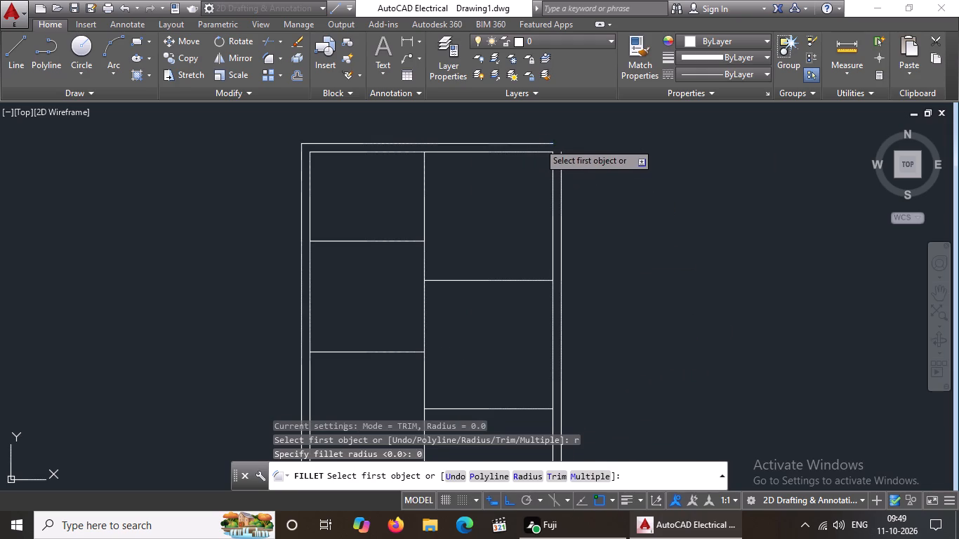
left_click(562, 167)
scroll(608, 175, "down", 2)
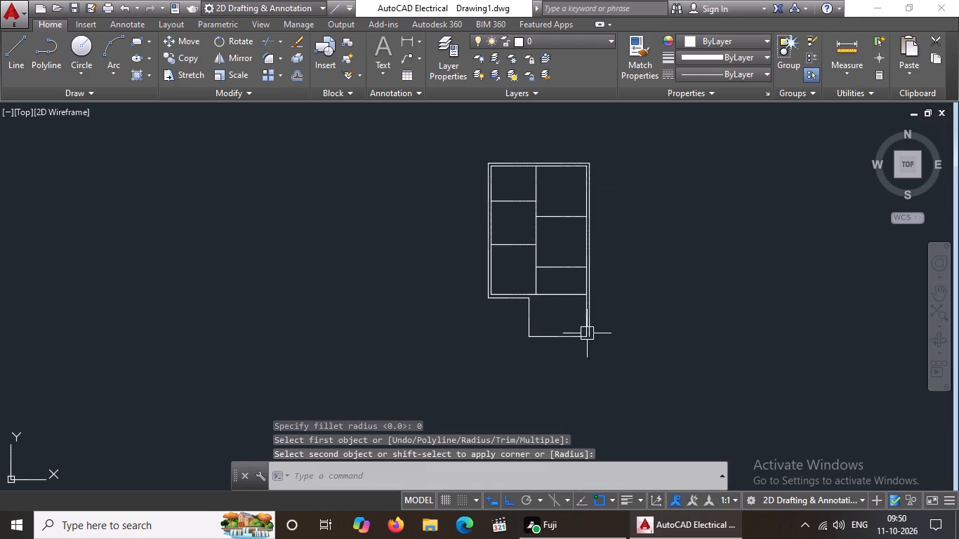
Draw a vertical line from the outer lower-left wall corner down to just past the projecting room's bottom edge level.
scroll(597, 367, "up", 1)
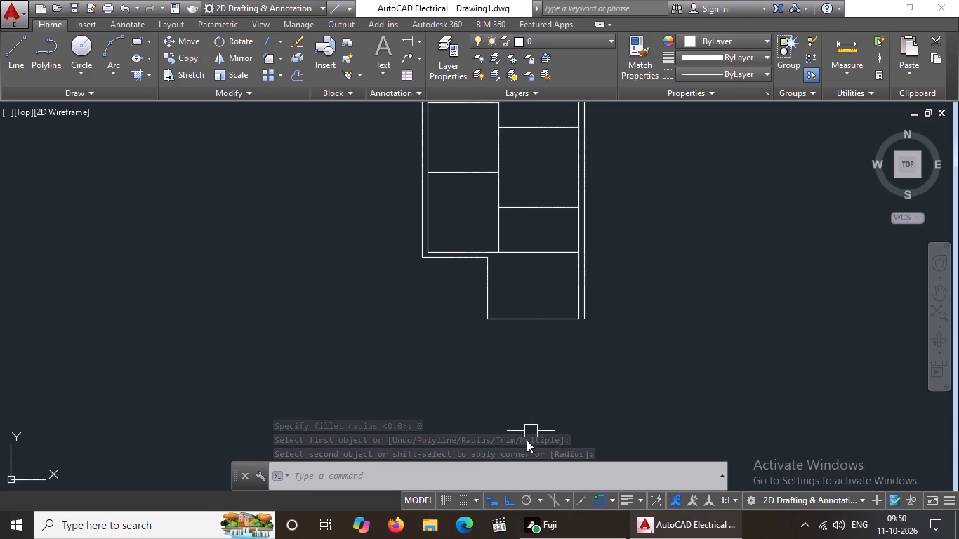
key("Escape")
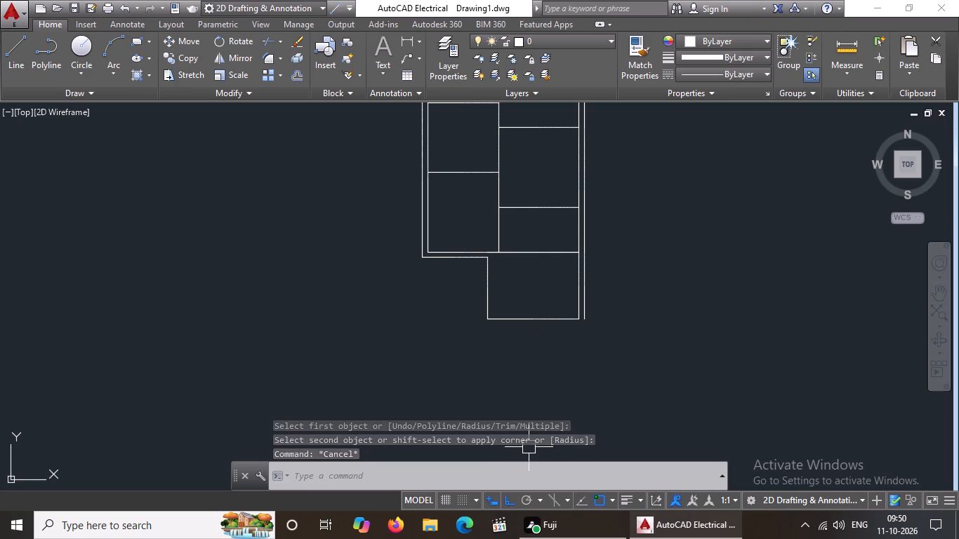
key("Escape")
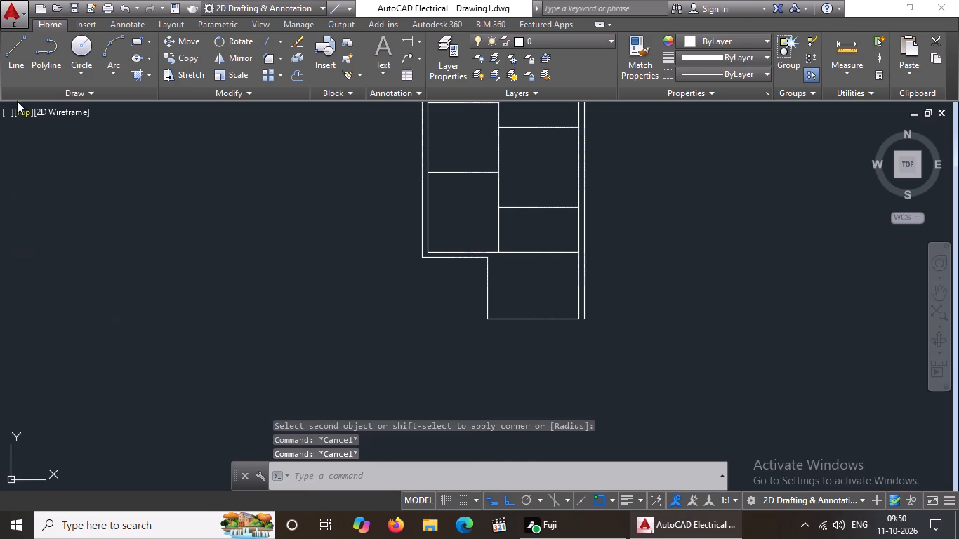
left_click_drag(11, 67, 57, 92)
left_click_drag(17, 57, 24, 61)
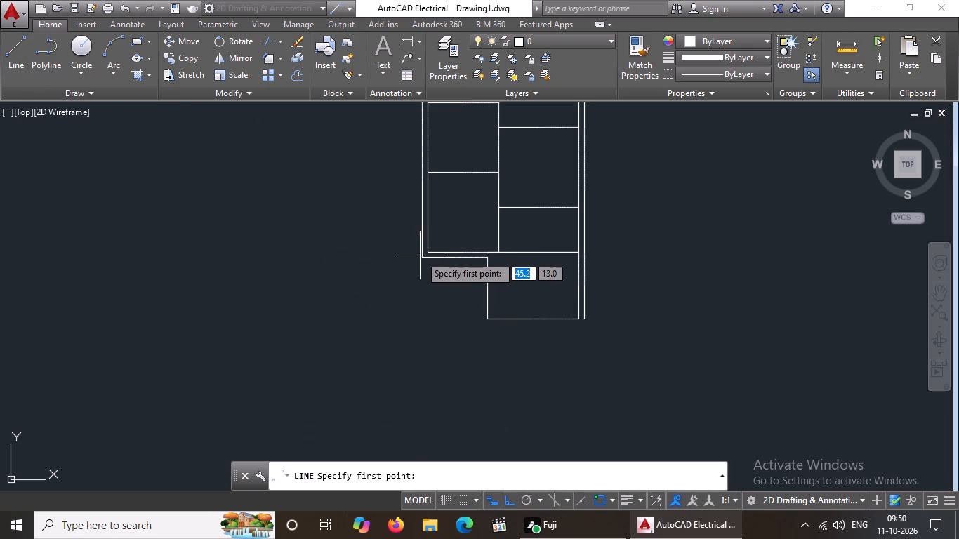
left_click(423, 255)
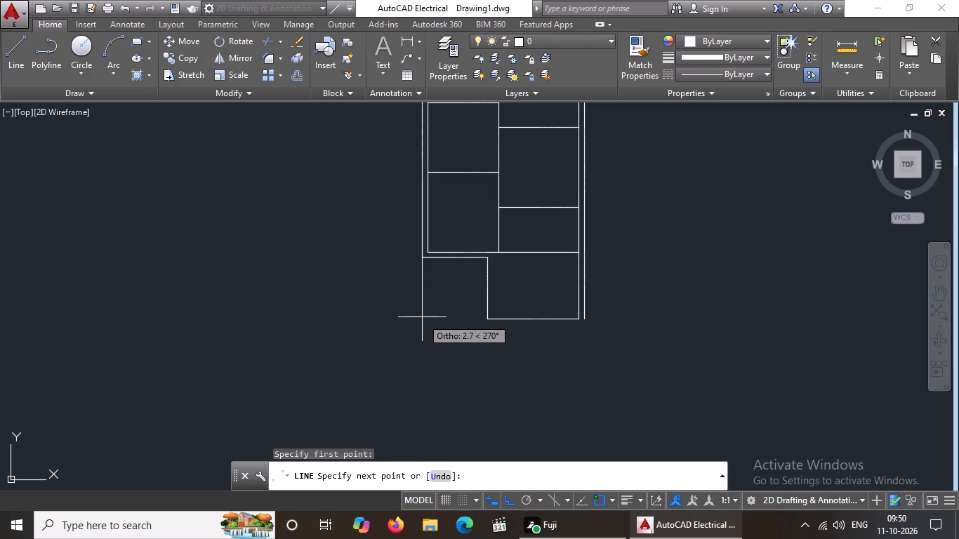
left_click(421, 330)
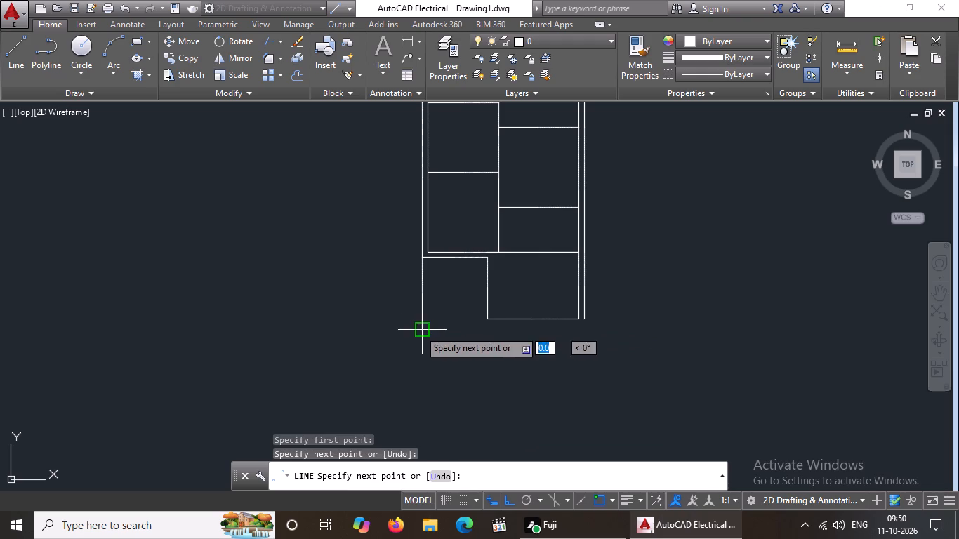
key("Escape")
Draw a horizontal line about 3.6 leftward from the projecting room's lower-left corner, crossing the new vertical line.
left_click_drag(23, 65, 66, 80)
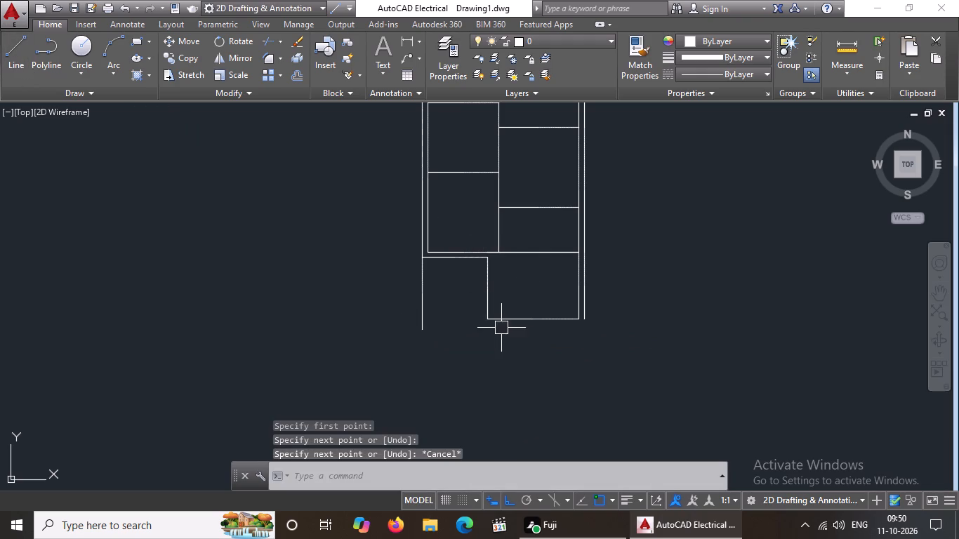
left_click(18, 53)
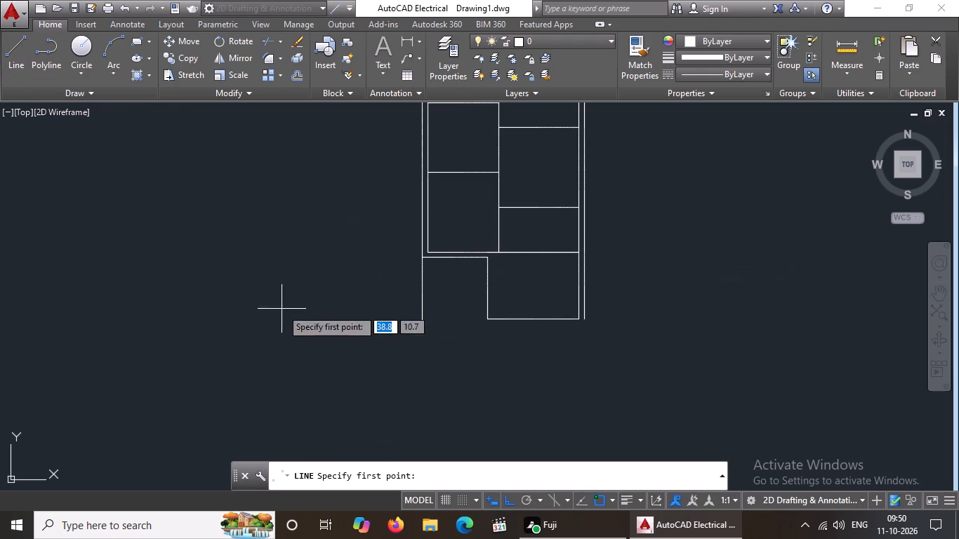
left_click_drag(487, 321, 470, 319)
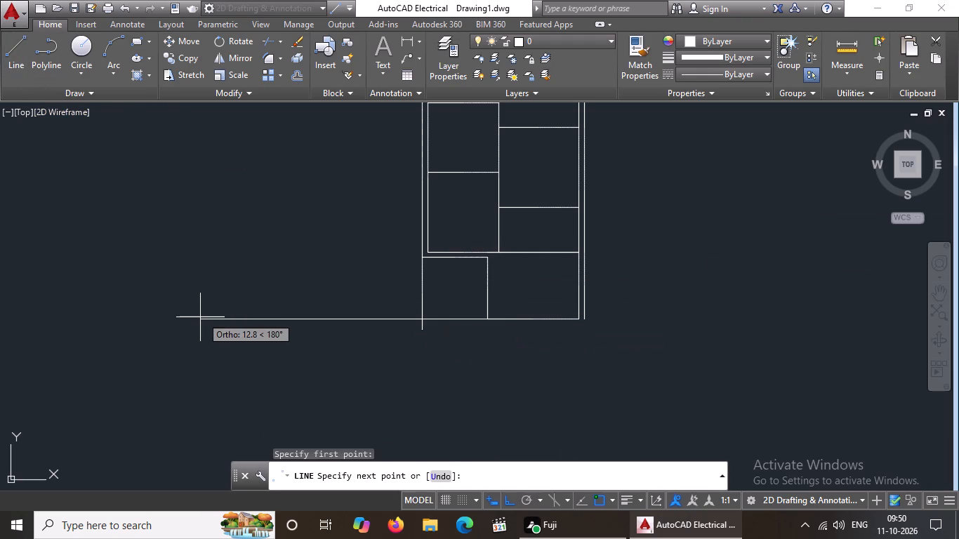
left_click(408, 322)
key("Escape")
Trim both line overhangs at the new lower-left corner, left of the vertical line and below the horizontal one.
type("tr")
key("space")
key("space")
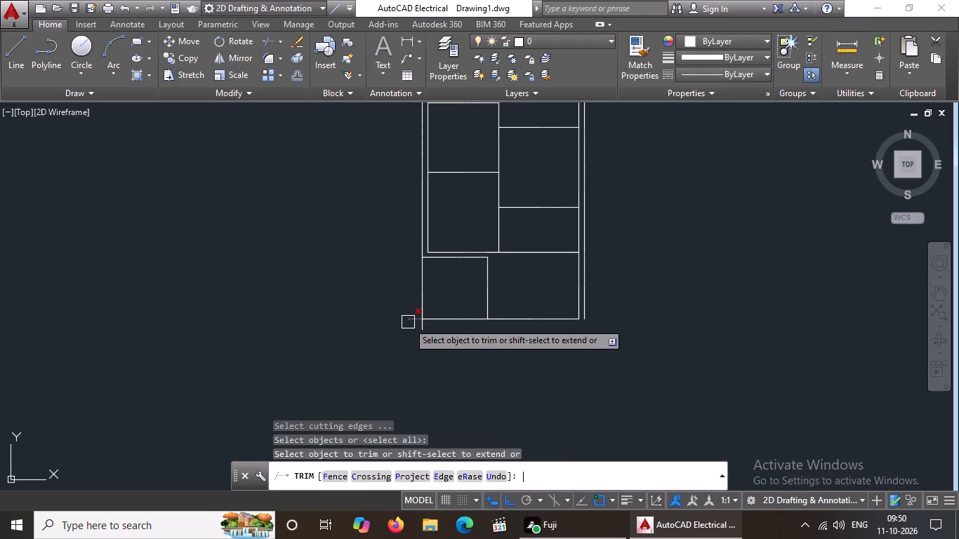
left_click_drag(408, 318, 414, 328)
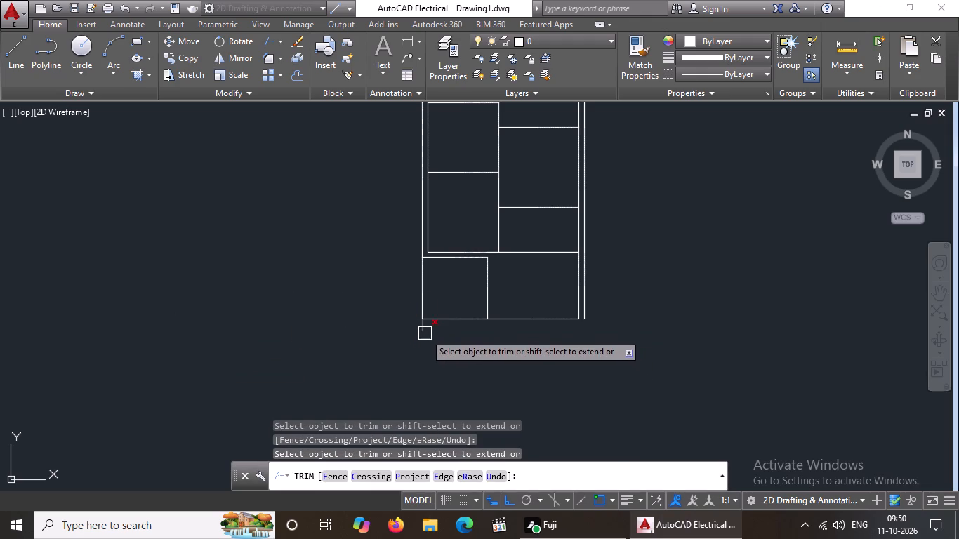
left_click(425, 333)
Examine the overall floor plan outline and end the Trim command.
scroll(527, 291, "down", 2)
scroll(536, 237, "up", 2)
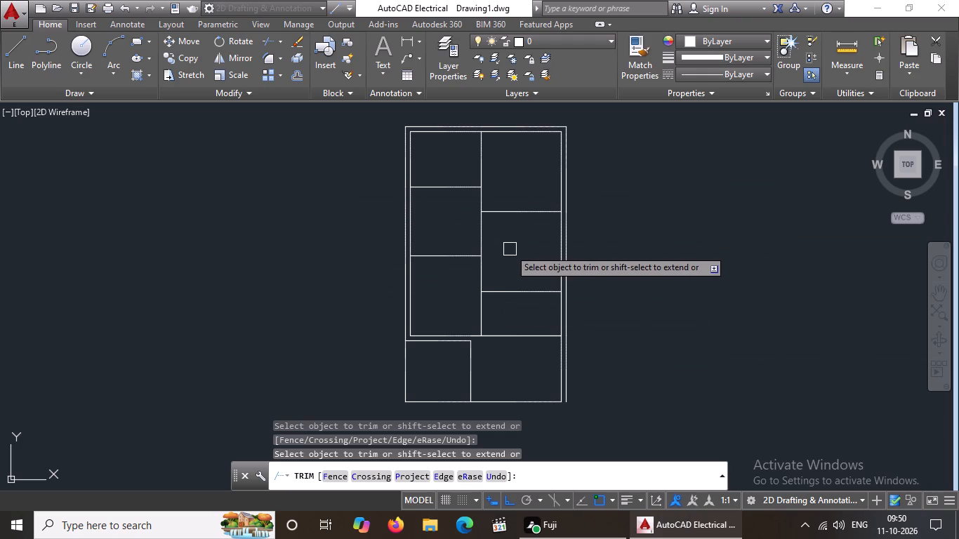
scroll(494, 201, "down", 1)
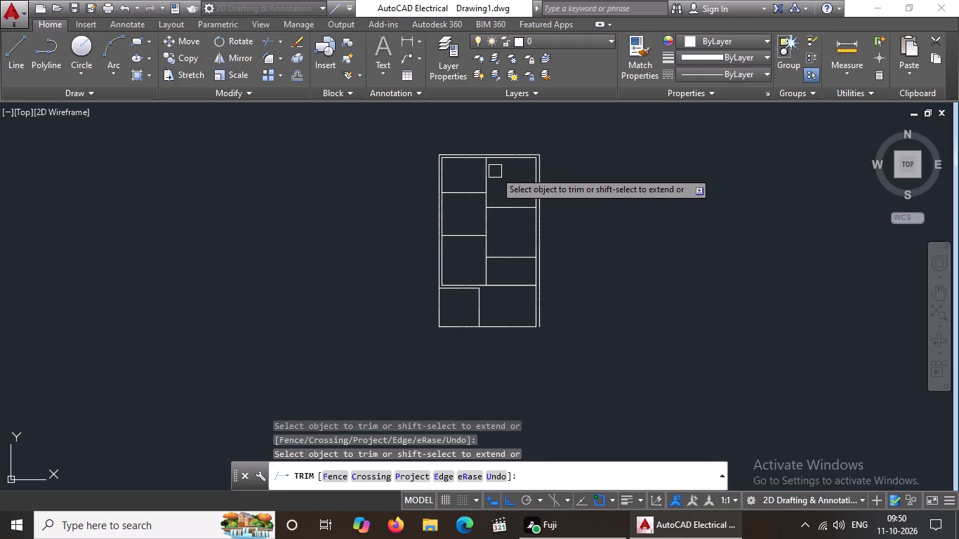
scroll(498, 175, "down", 1)
scroll(488, 149, "up", 2)
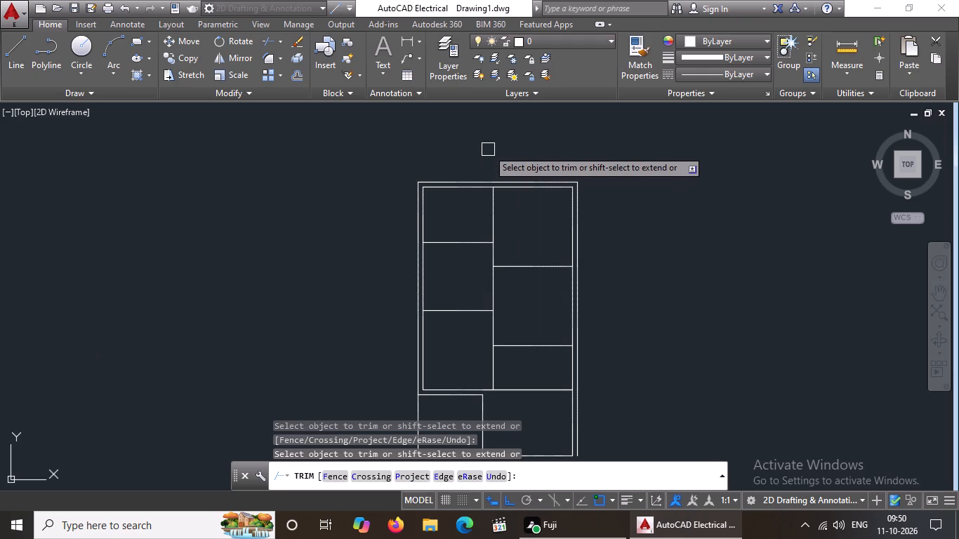
scroll(508, 166, "down", 2)
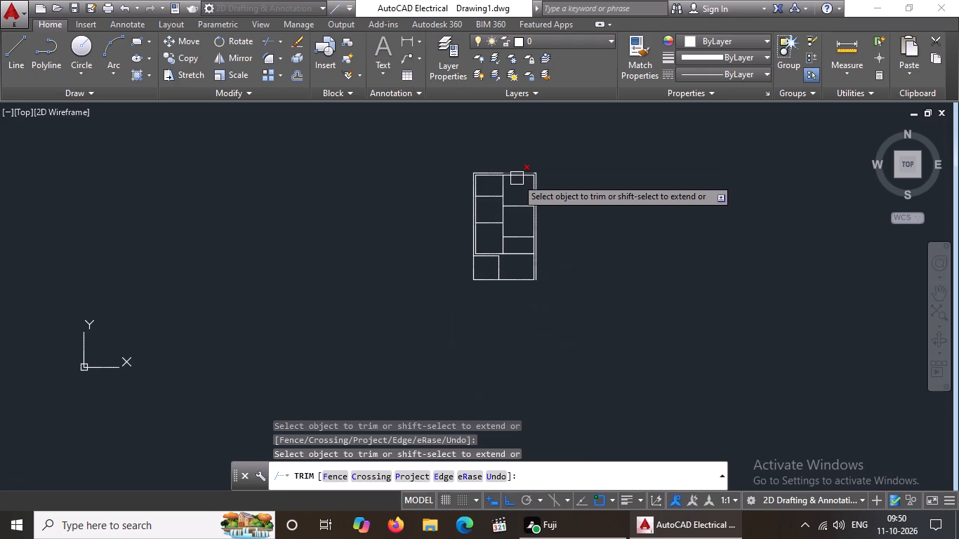
right_click(507, 219)
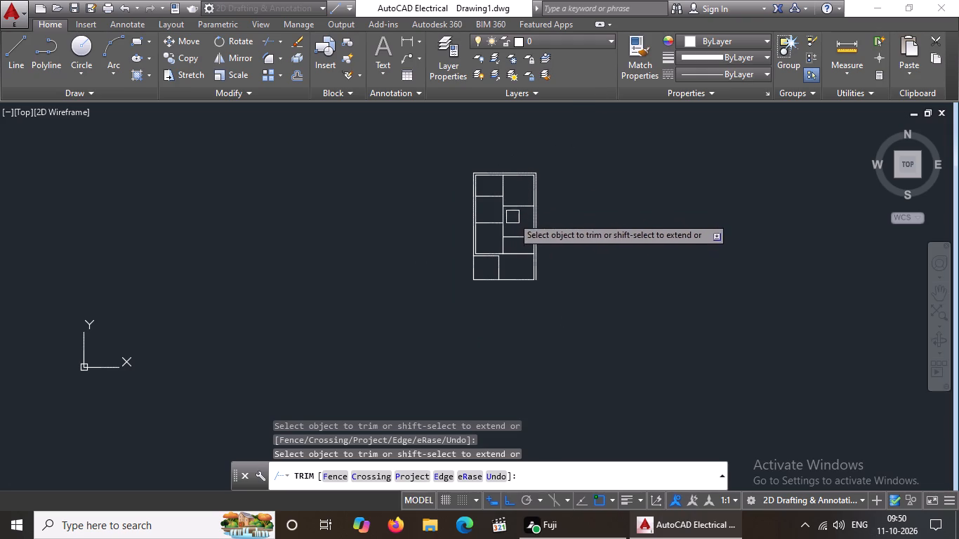
scroll(509, 213, "up", 3)
key("Escape")
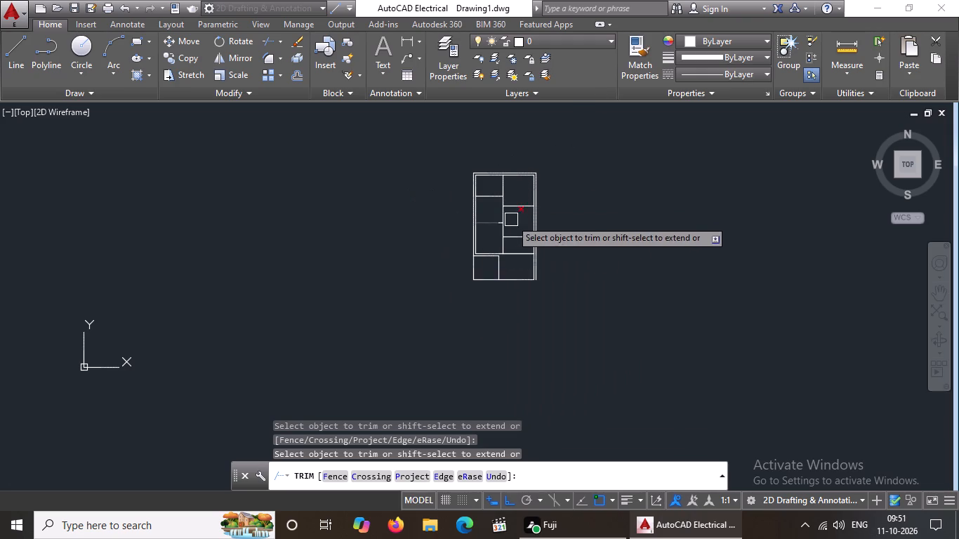
scroll(524, 209, "up", 3)
scroll(518, 209, "down", 1)
right_click(518, 209)
middle_click_drag(514, 199, 491, 301)
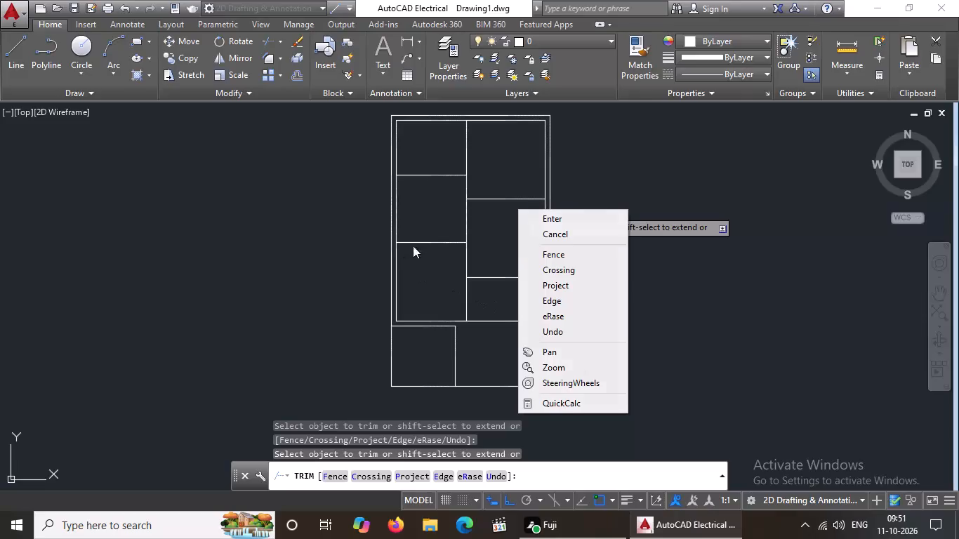
left_click(586, 234)
middle_click_drag(586, 236, 592, 283)
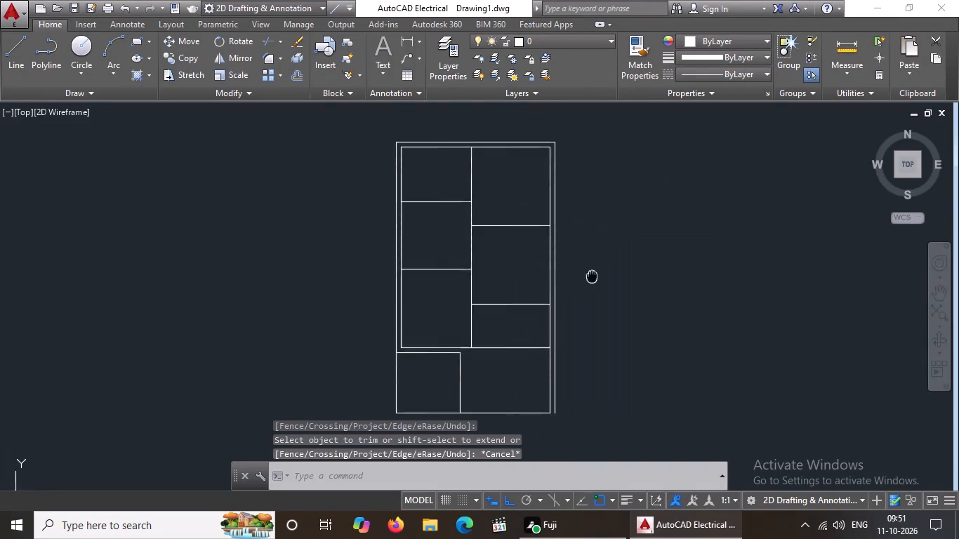
middle_click_drag(592, 283, 586, 329)
scroll(588, 327, "up", 1)
scroll(471, 291, "down", 1)
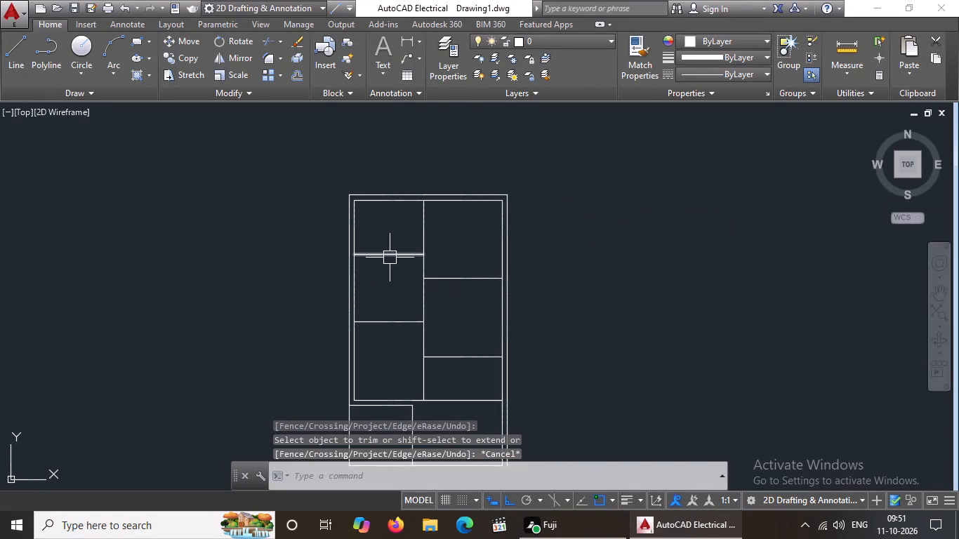
Erase the lower horizontal partition line in the left column of rooms and the lower one in the right column.
left_click(398, 321)
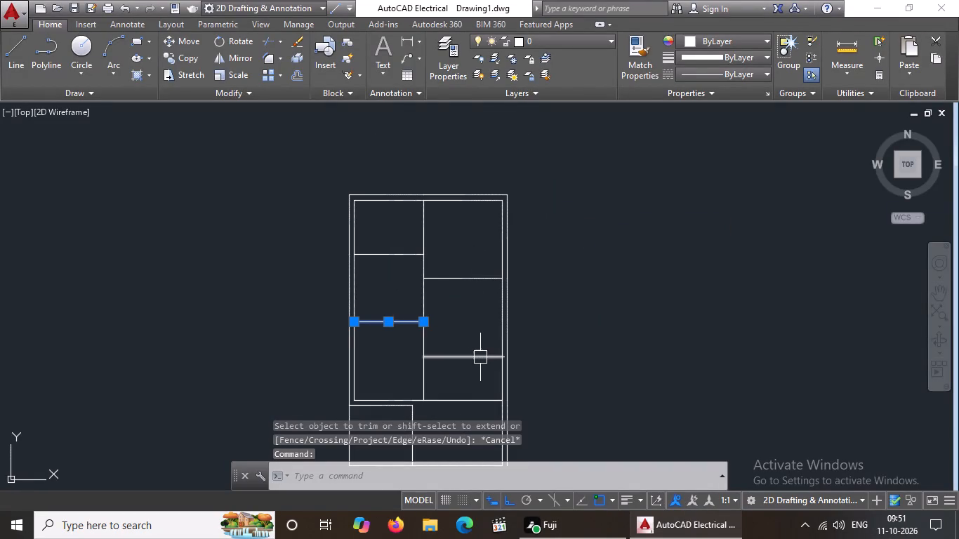
key("Delete")
left_click(456, 360)
key("Delete")
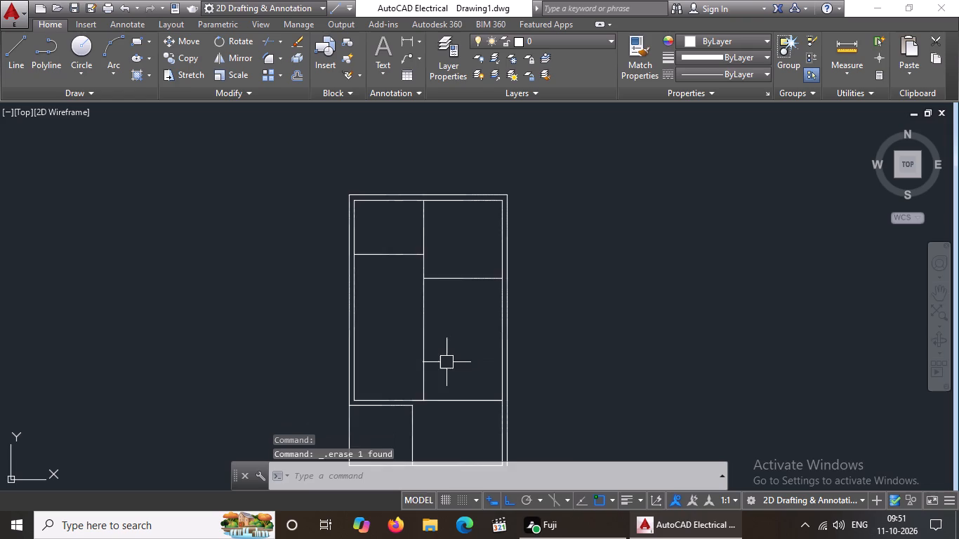
Erase the left room's inner and outer bottom wall lines, the overlapping longer line below the right room, and the projecting room's left side.
scroll(447, 361, "down", 2)
scroll(447, 415, "up", 2)
left_click(390, 314)
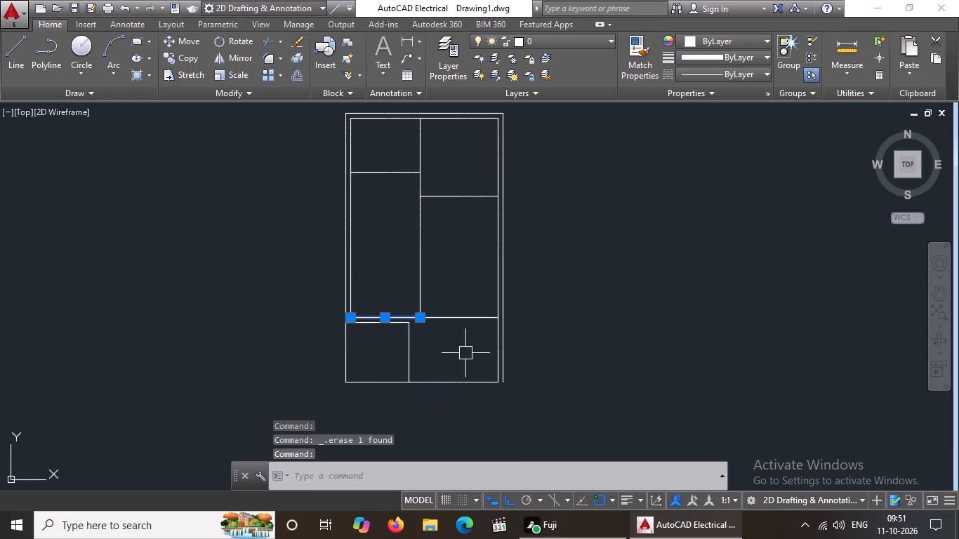
key("Delete")
left_click(452, 314)
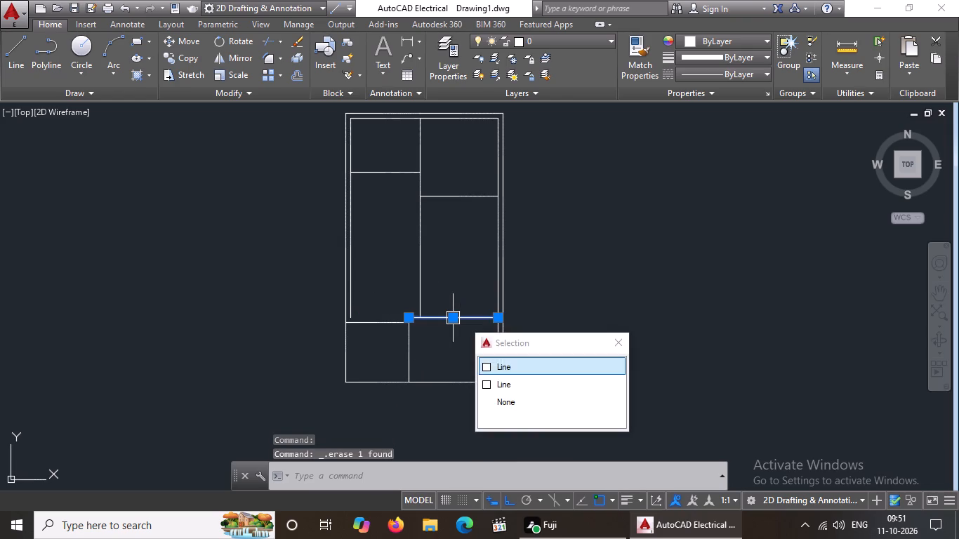
key("Delete")
left_click(373, 319)
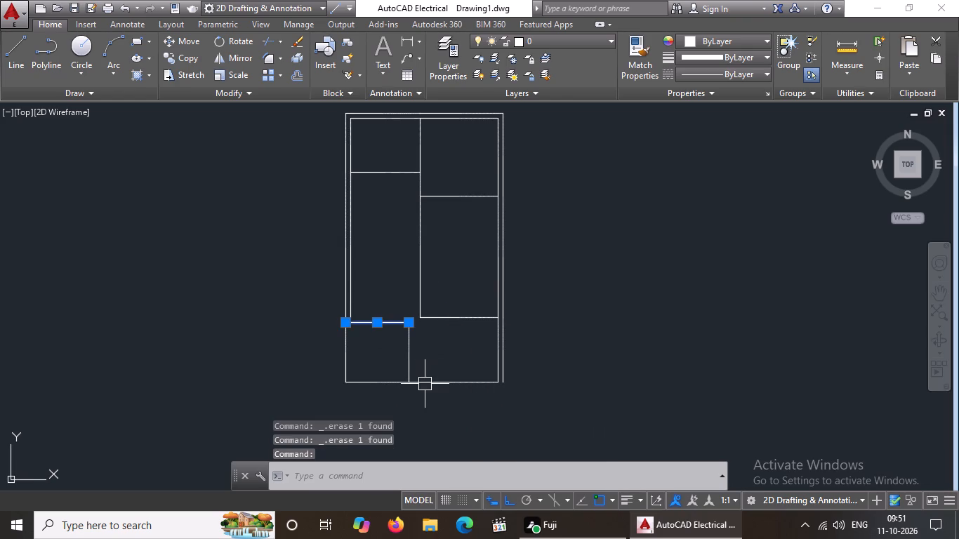
key("Delete")
left_click(407, 347)
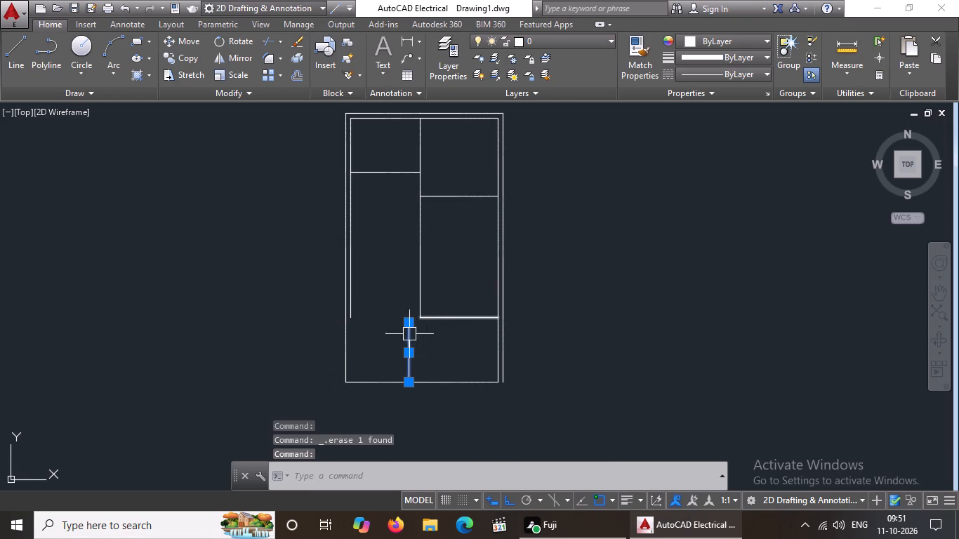
key("Delete")
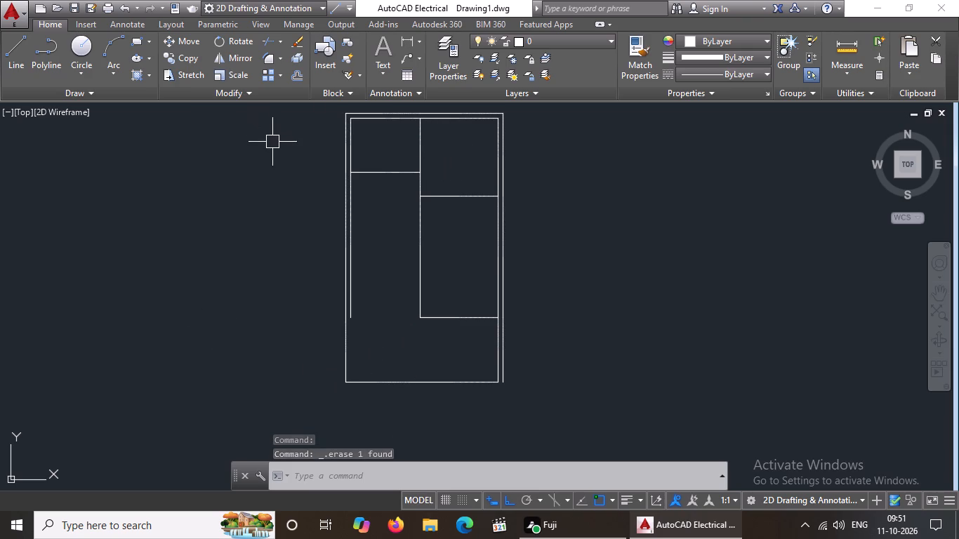
Offset the remaining left and right horizontal partition lines downward by 0.15 to form interior walls.
key("o")
key("Return")
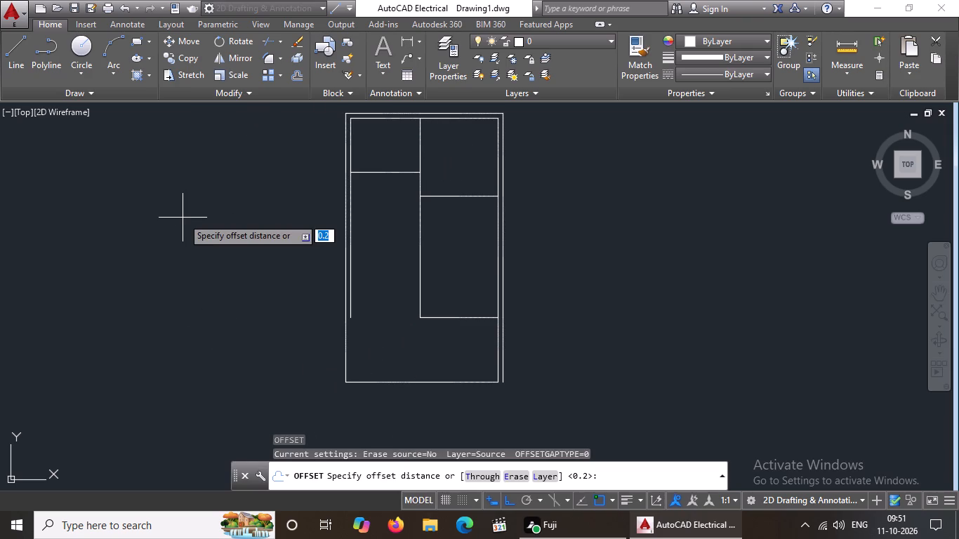
key("0")
key("period")
key("1")
key("5")
key("Return")
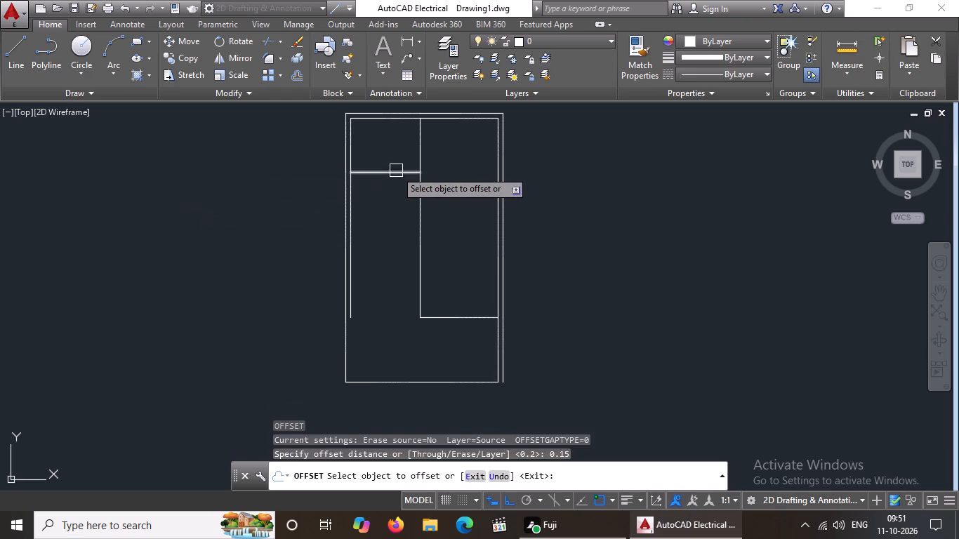
left_click(396, 170)
left_click(392, 206)
left_click(456, 197)
left_click(456, 246)
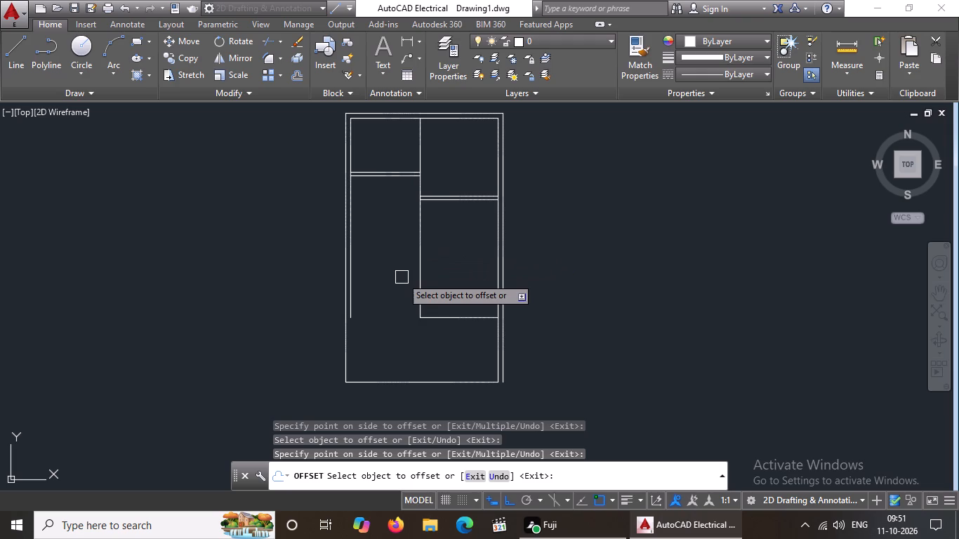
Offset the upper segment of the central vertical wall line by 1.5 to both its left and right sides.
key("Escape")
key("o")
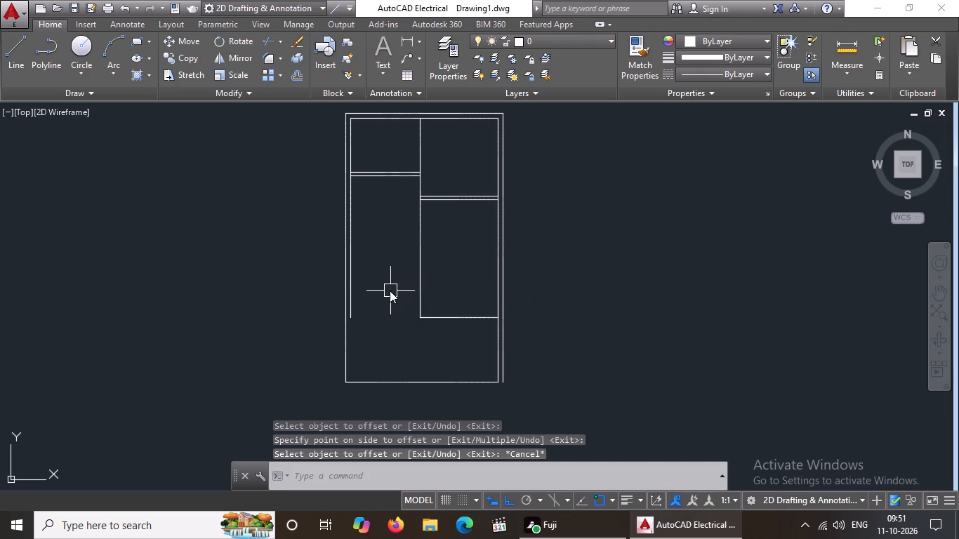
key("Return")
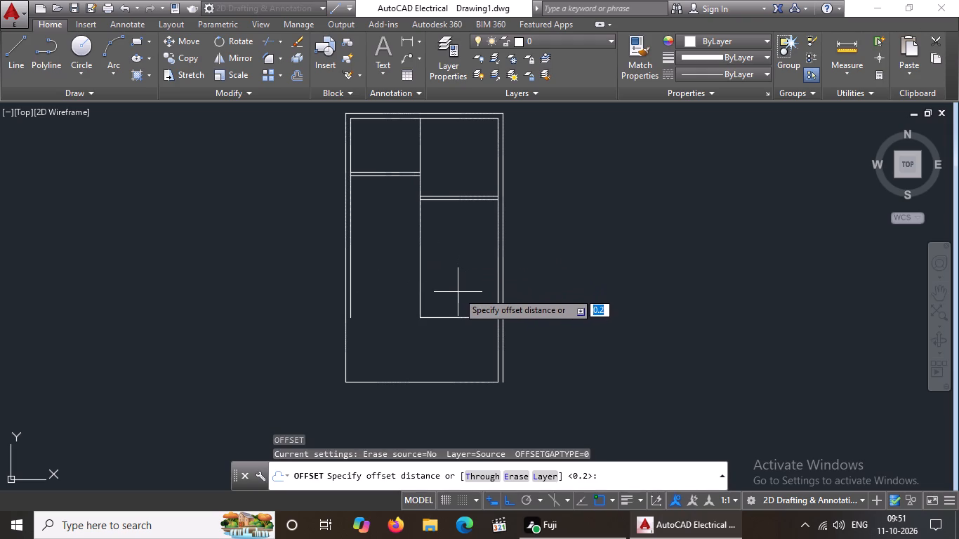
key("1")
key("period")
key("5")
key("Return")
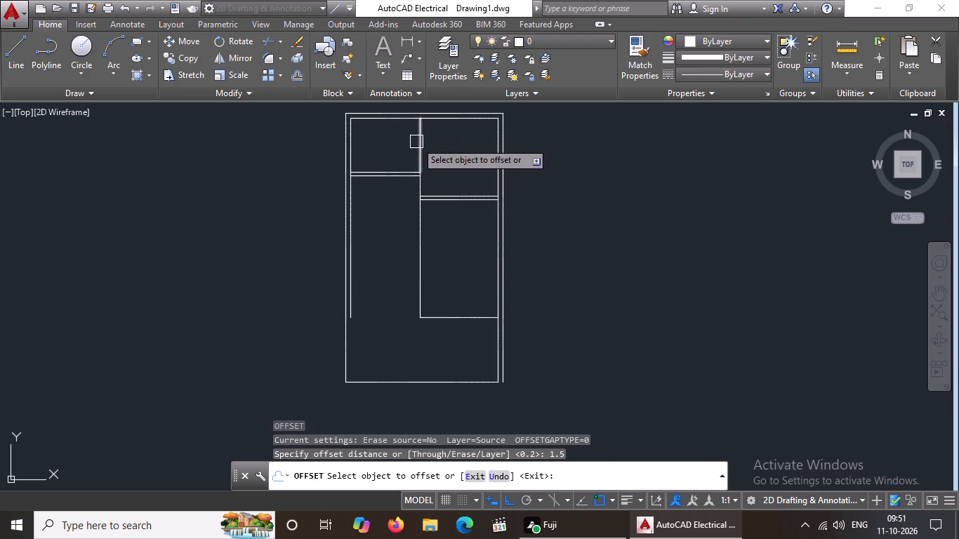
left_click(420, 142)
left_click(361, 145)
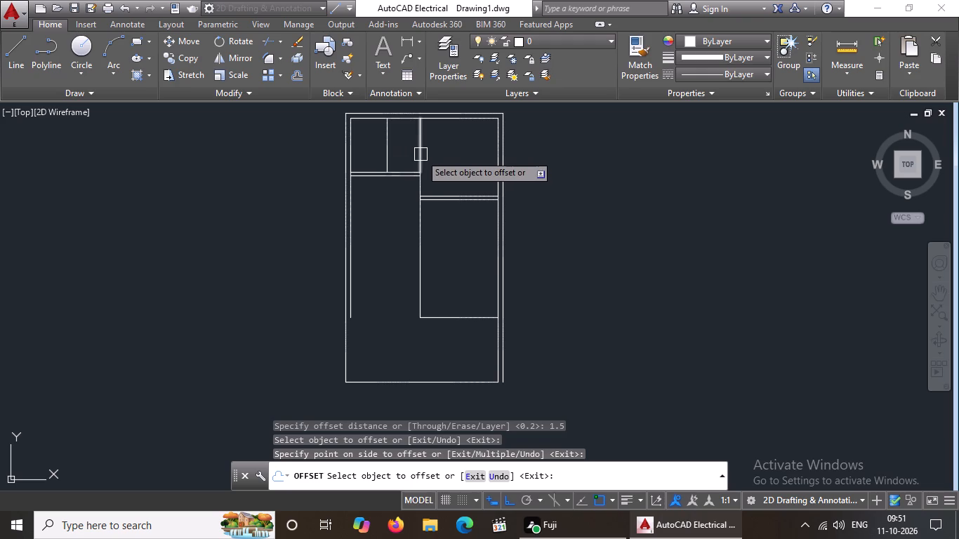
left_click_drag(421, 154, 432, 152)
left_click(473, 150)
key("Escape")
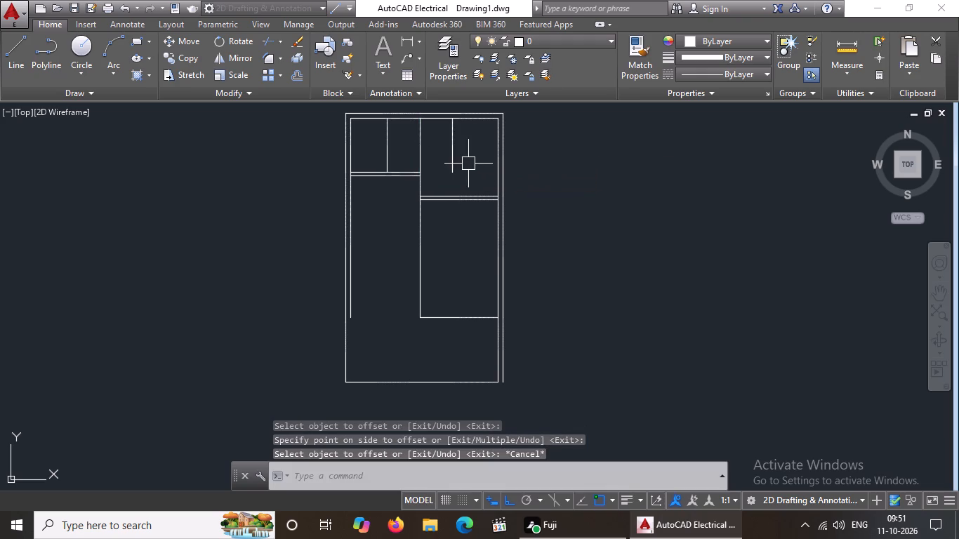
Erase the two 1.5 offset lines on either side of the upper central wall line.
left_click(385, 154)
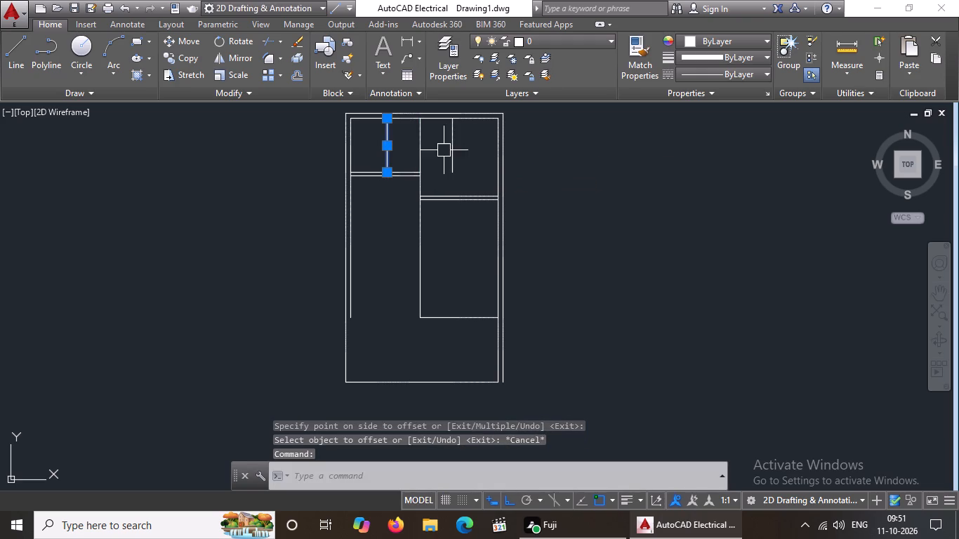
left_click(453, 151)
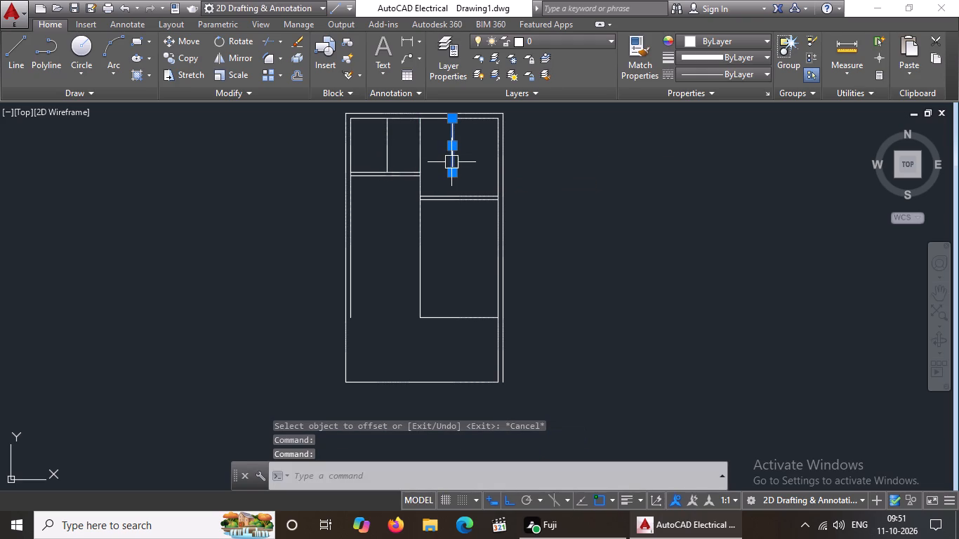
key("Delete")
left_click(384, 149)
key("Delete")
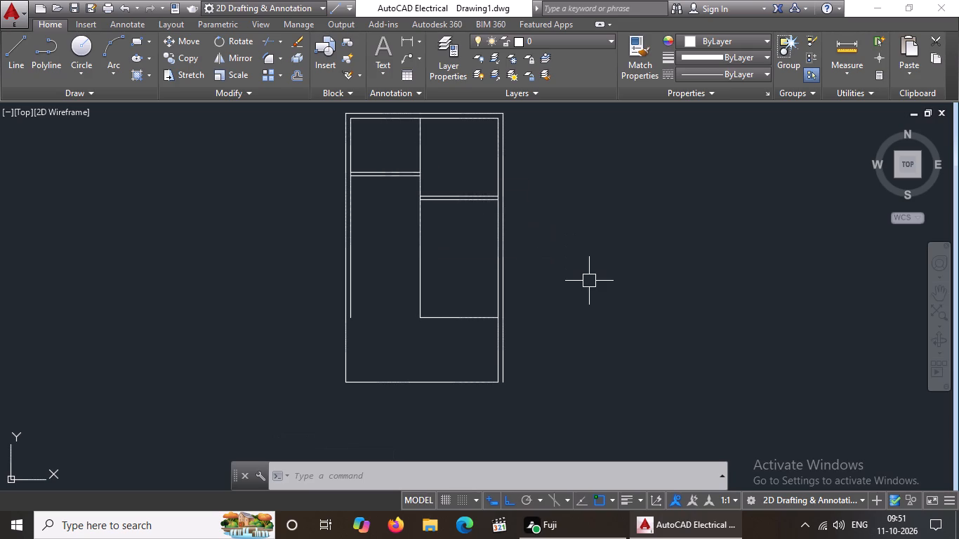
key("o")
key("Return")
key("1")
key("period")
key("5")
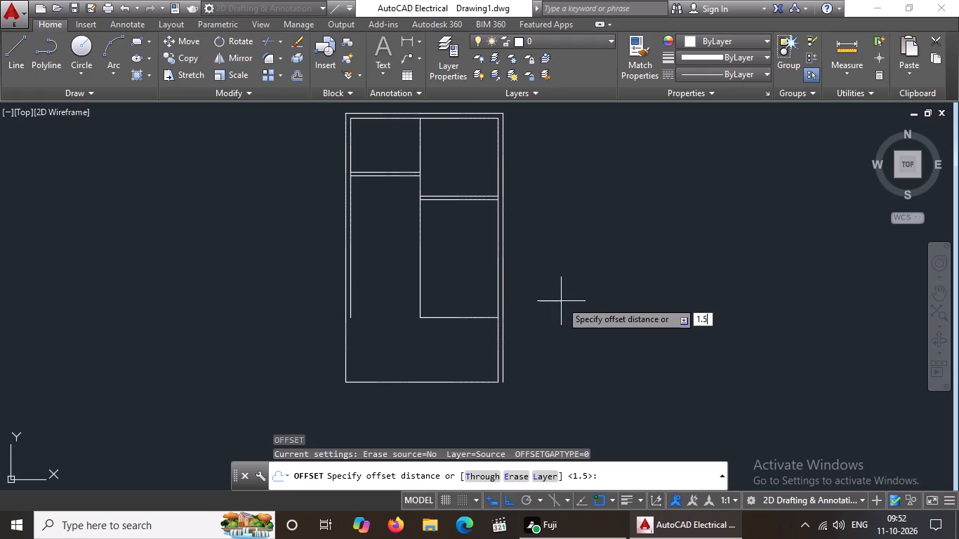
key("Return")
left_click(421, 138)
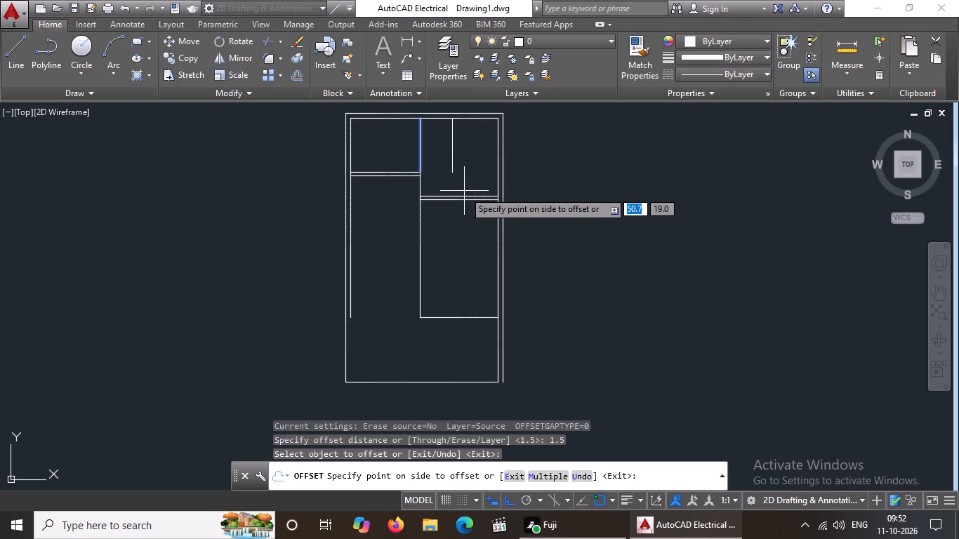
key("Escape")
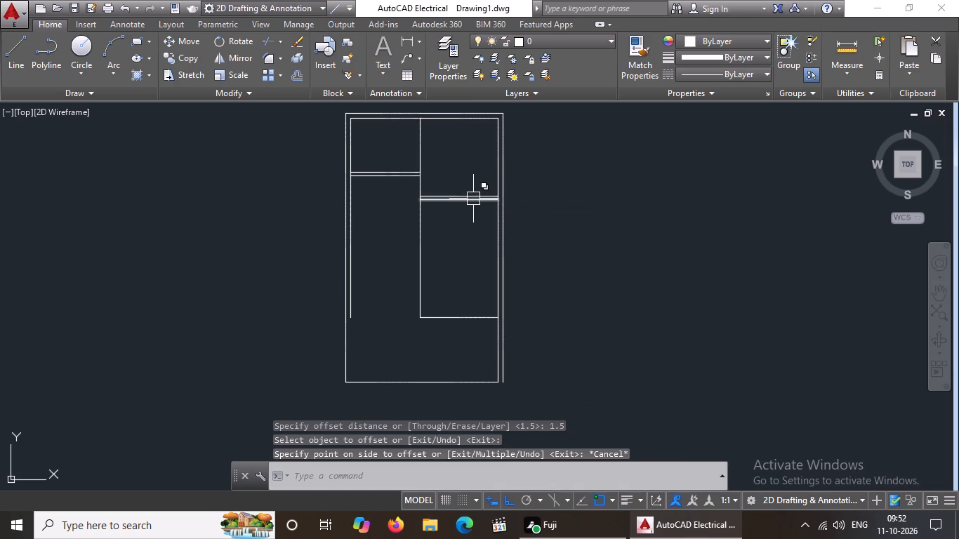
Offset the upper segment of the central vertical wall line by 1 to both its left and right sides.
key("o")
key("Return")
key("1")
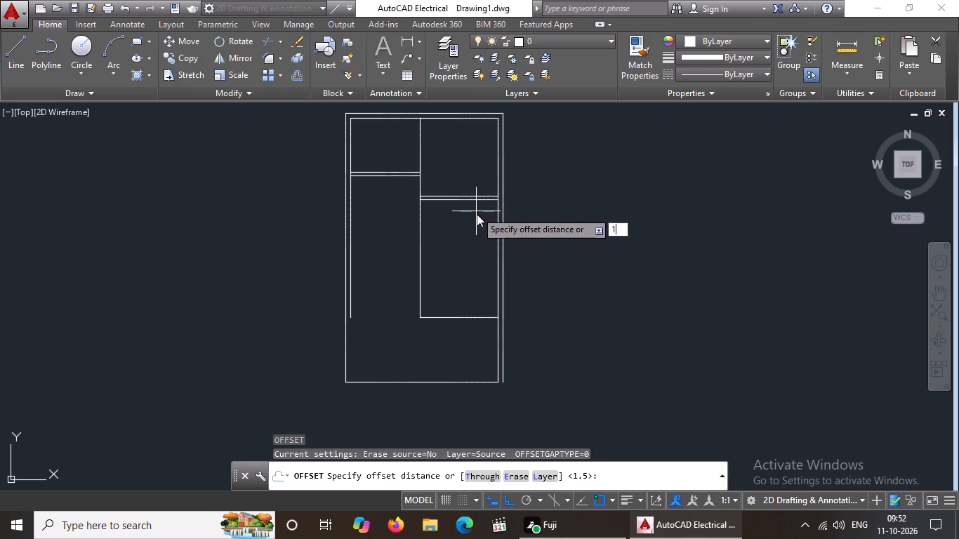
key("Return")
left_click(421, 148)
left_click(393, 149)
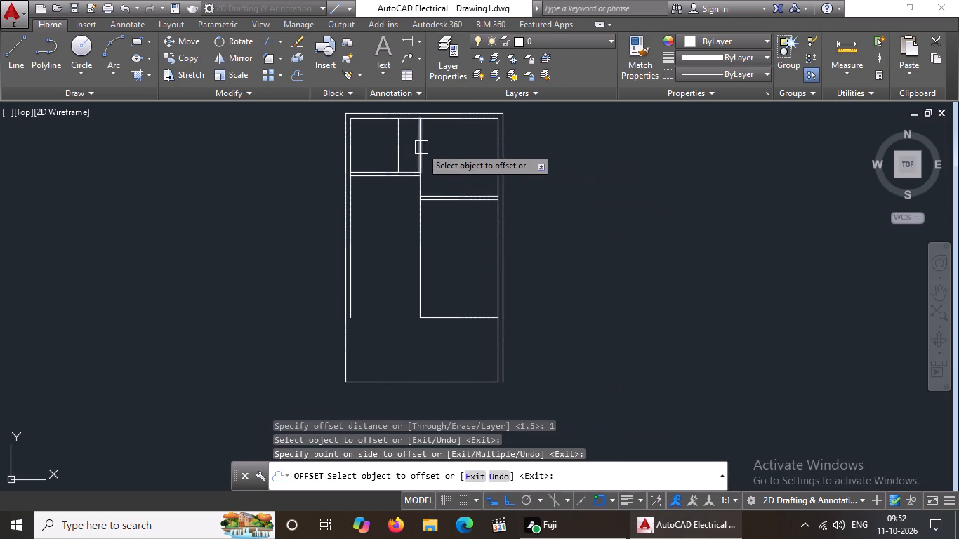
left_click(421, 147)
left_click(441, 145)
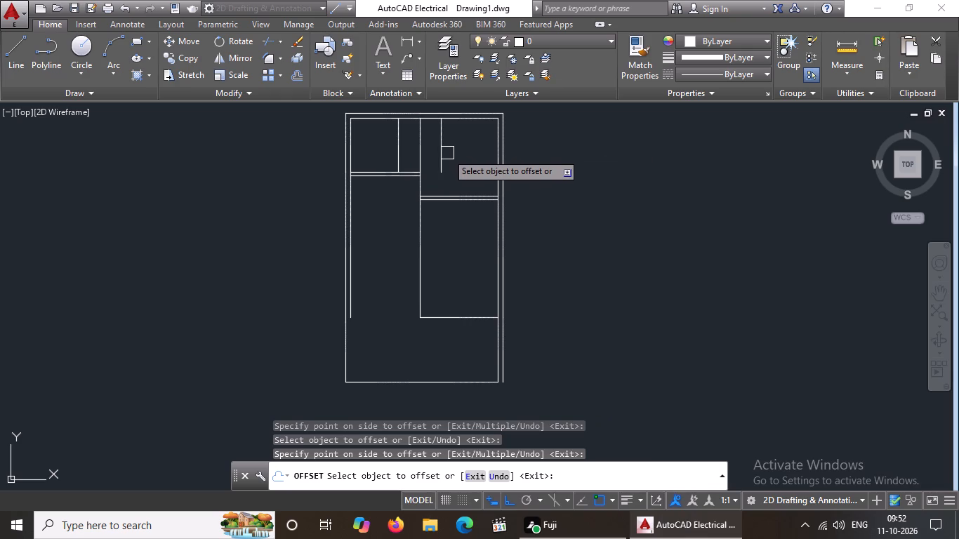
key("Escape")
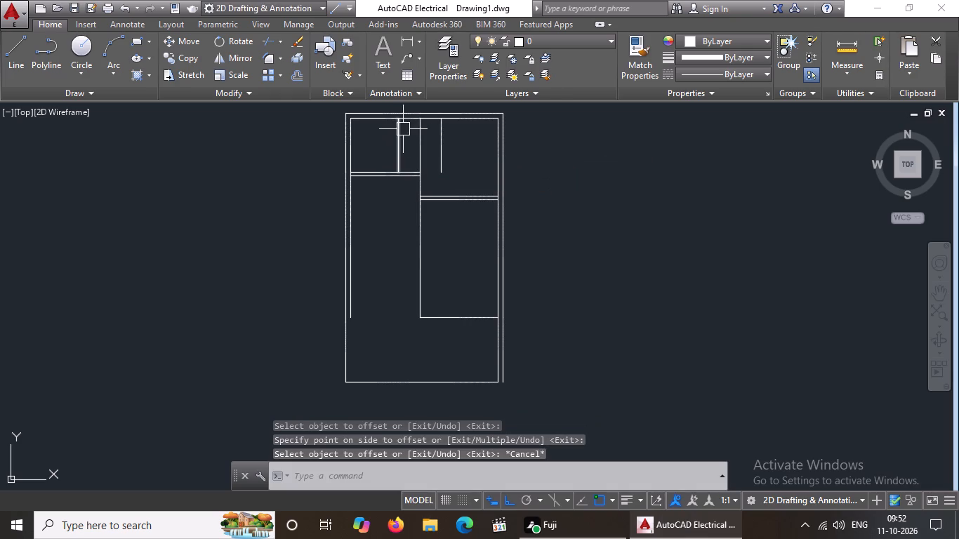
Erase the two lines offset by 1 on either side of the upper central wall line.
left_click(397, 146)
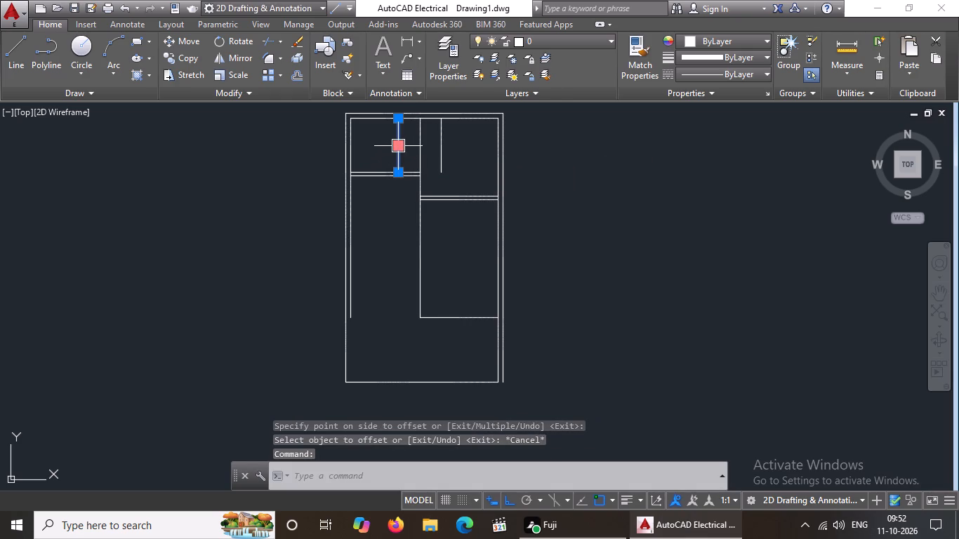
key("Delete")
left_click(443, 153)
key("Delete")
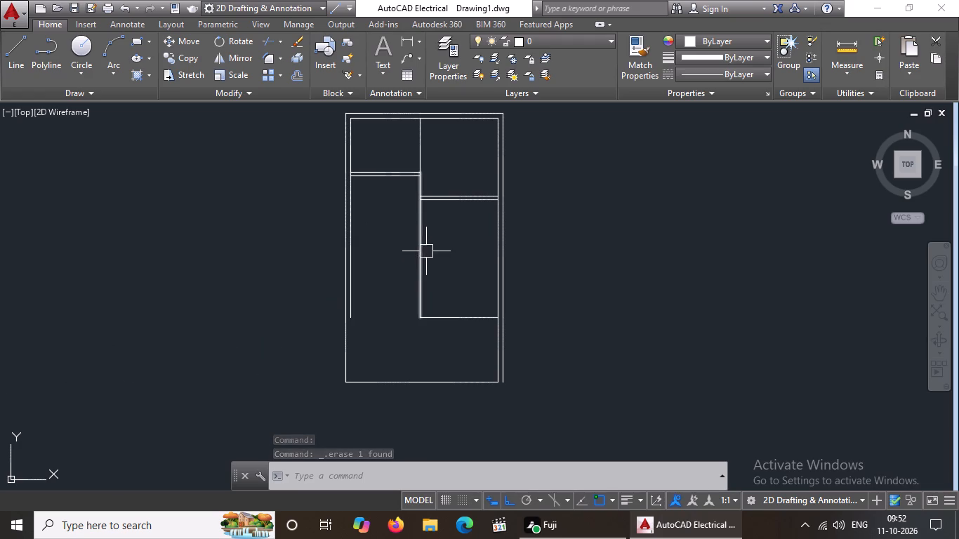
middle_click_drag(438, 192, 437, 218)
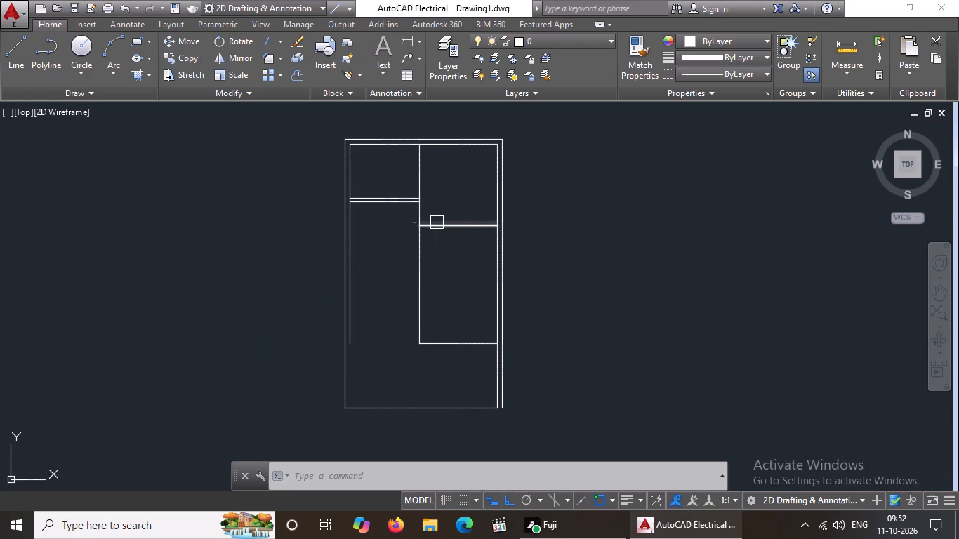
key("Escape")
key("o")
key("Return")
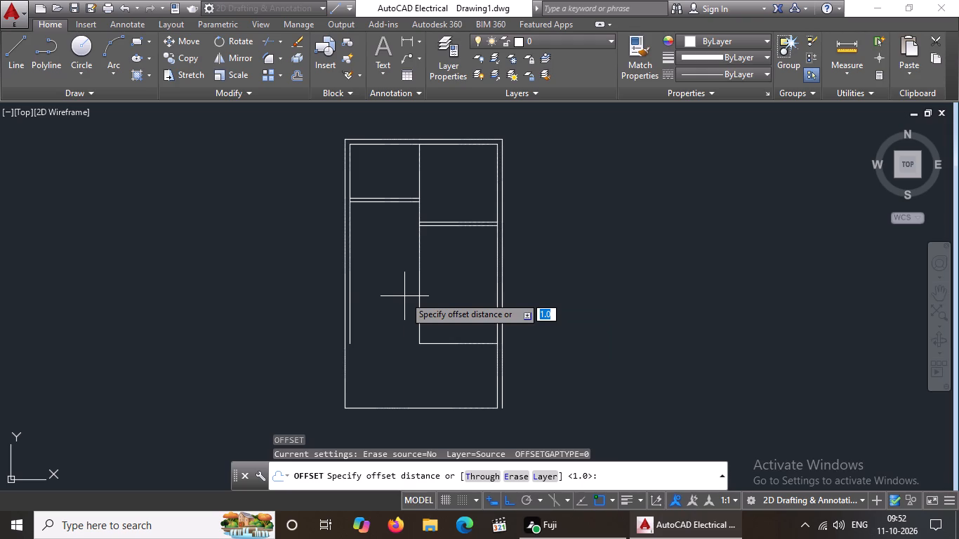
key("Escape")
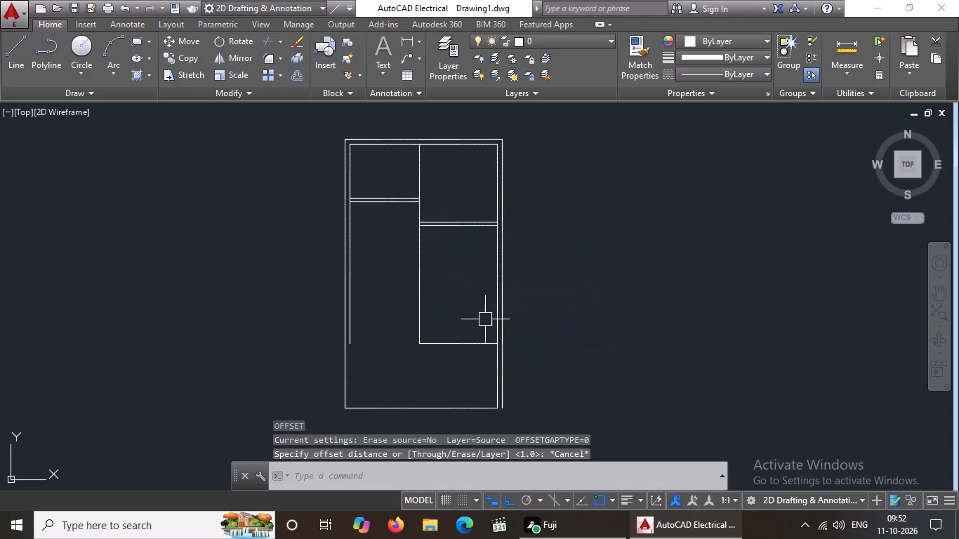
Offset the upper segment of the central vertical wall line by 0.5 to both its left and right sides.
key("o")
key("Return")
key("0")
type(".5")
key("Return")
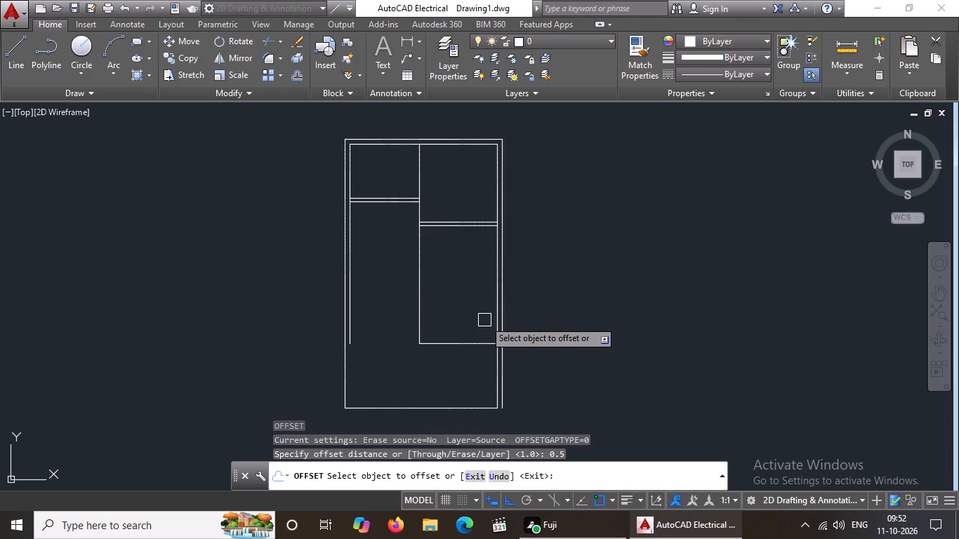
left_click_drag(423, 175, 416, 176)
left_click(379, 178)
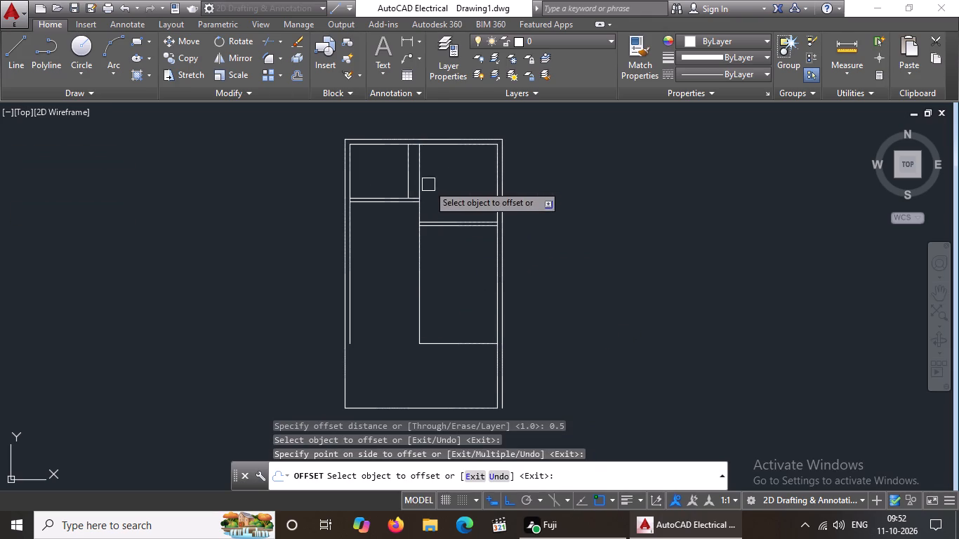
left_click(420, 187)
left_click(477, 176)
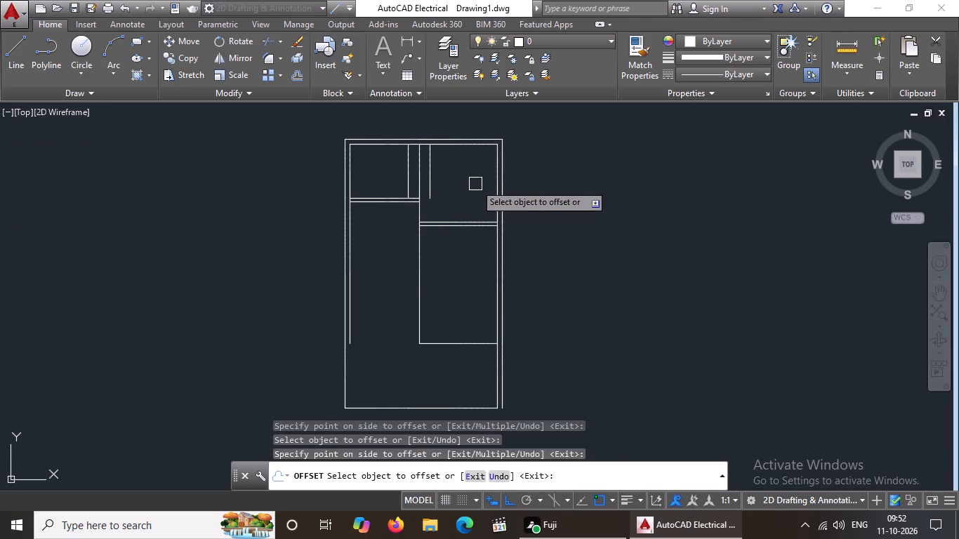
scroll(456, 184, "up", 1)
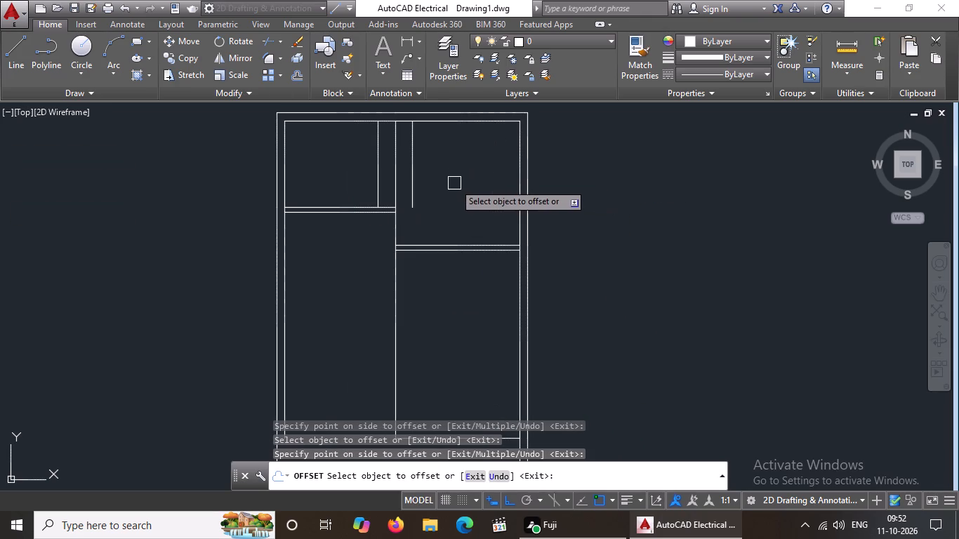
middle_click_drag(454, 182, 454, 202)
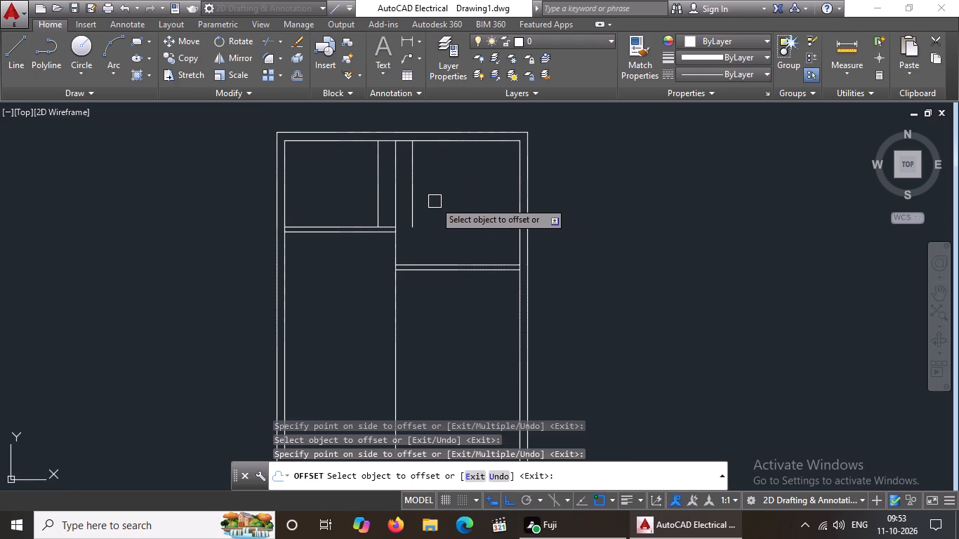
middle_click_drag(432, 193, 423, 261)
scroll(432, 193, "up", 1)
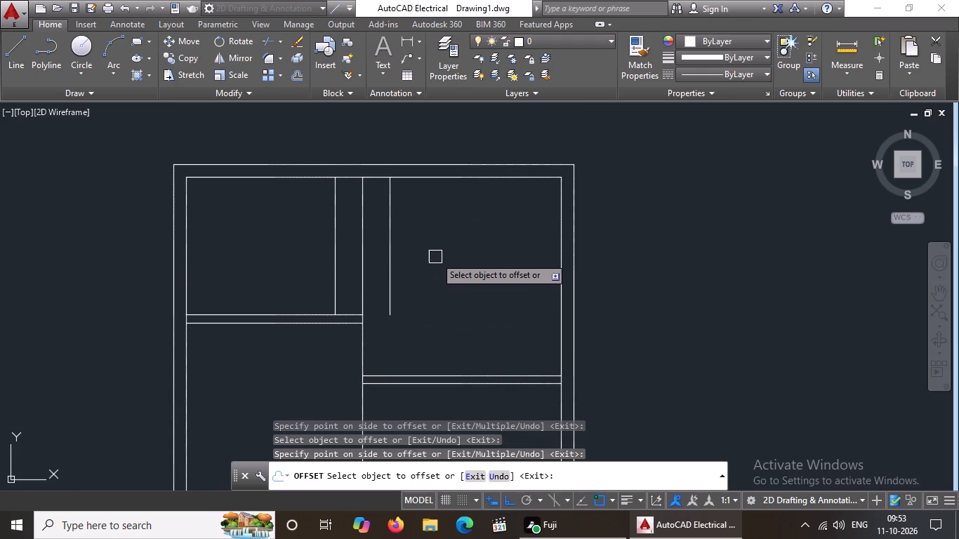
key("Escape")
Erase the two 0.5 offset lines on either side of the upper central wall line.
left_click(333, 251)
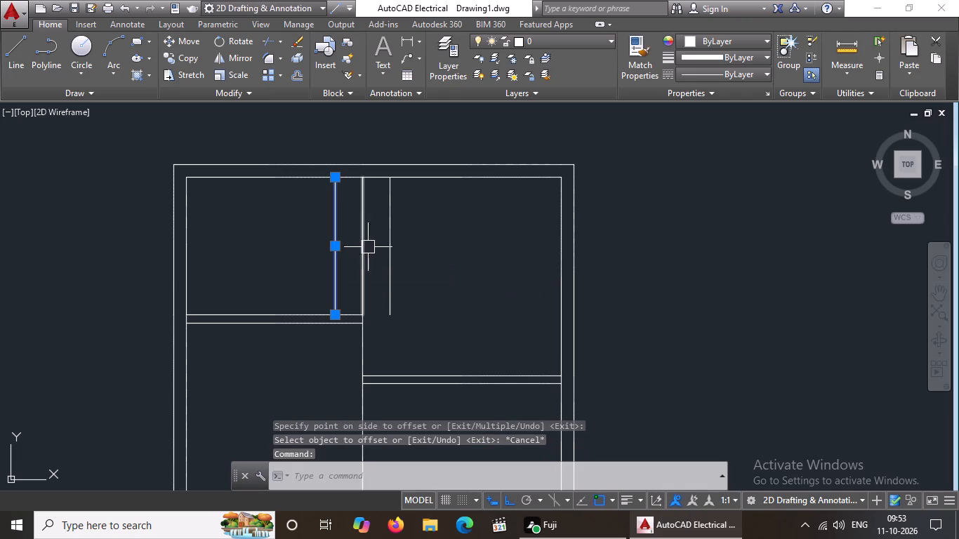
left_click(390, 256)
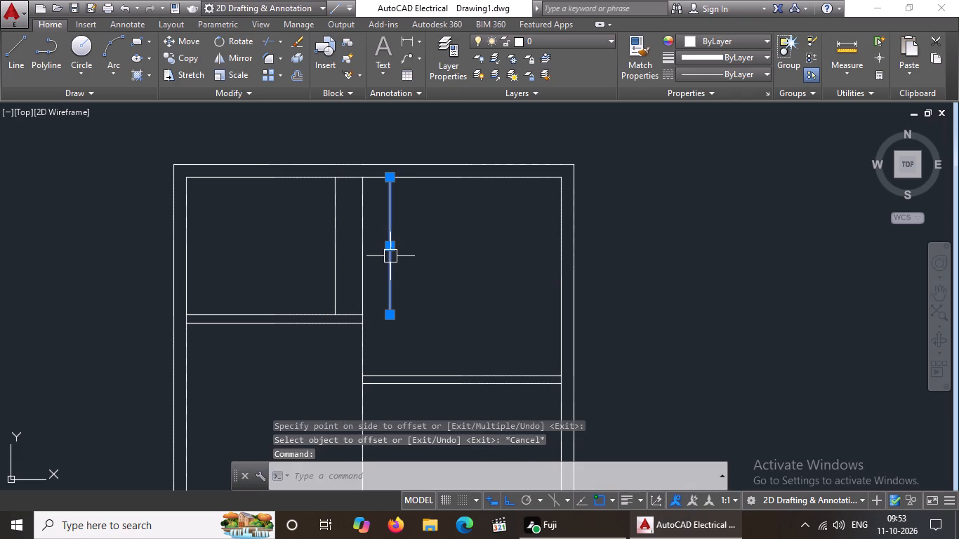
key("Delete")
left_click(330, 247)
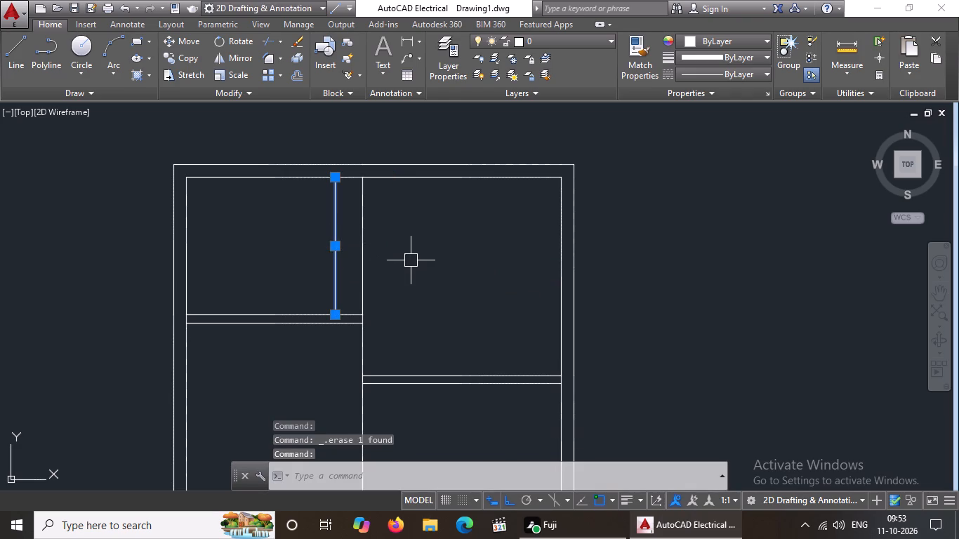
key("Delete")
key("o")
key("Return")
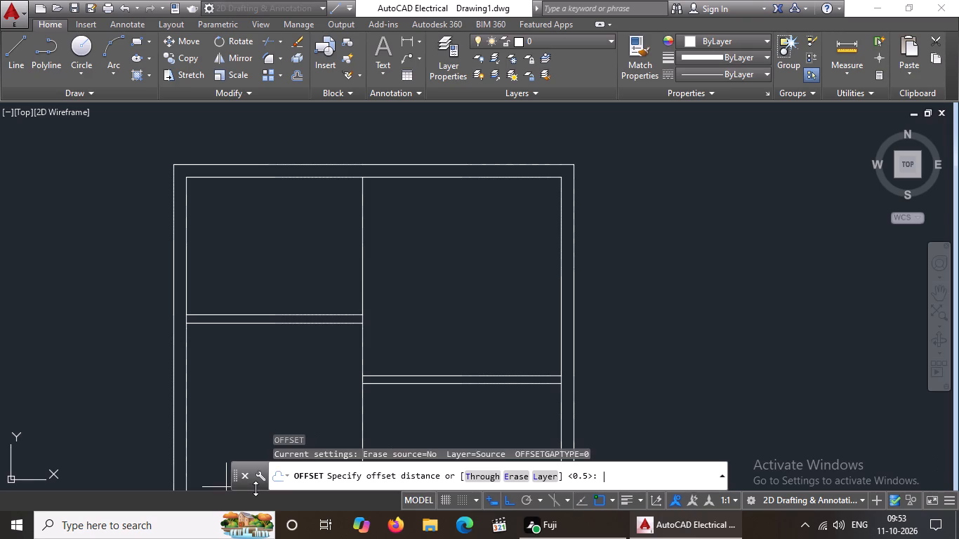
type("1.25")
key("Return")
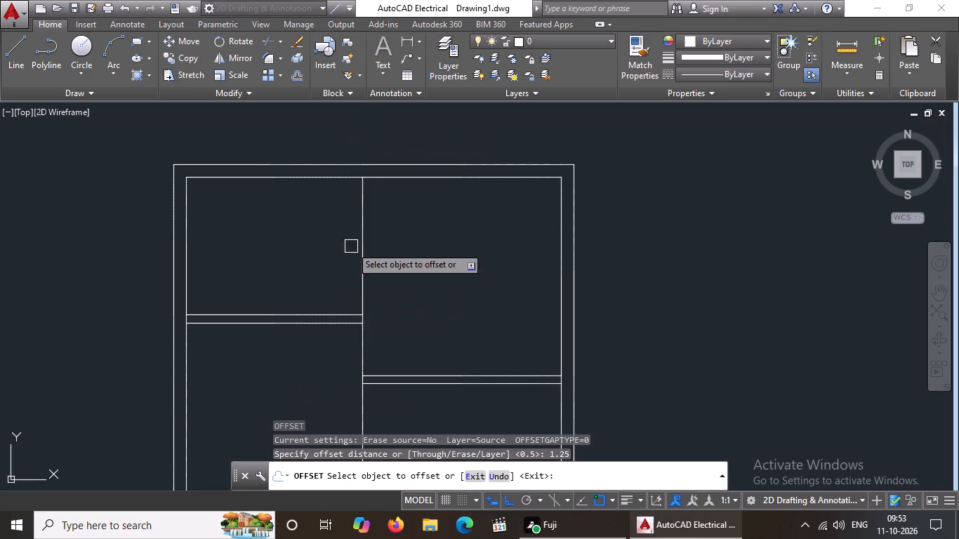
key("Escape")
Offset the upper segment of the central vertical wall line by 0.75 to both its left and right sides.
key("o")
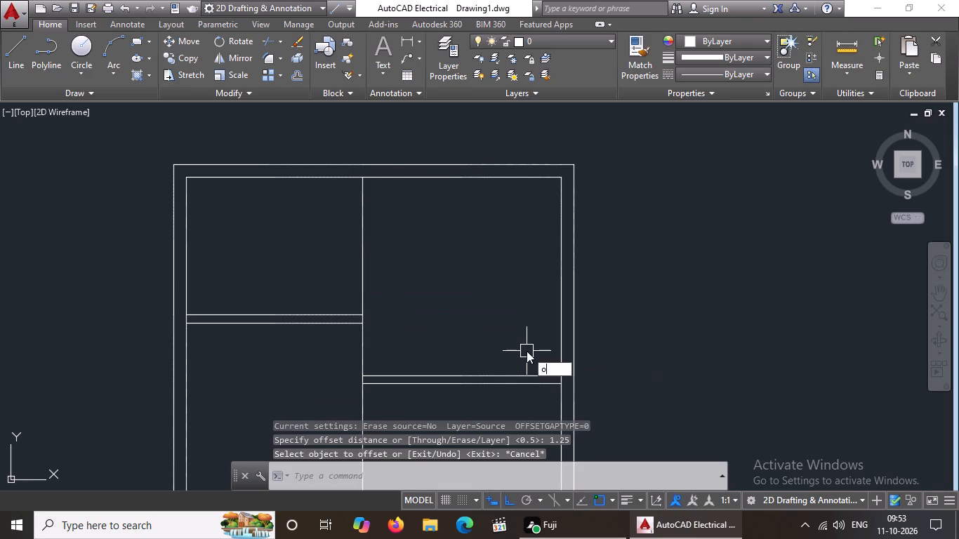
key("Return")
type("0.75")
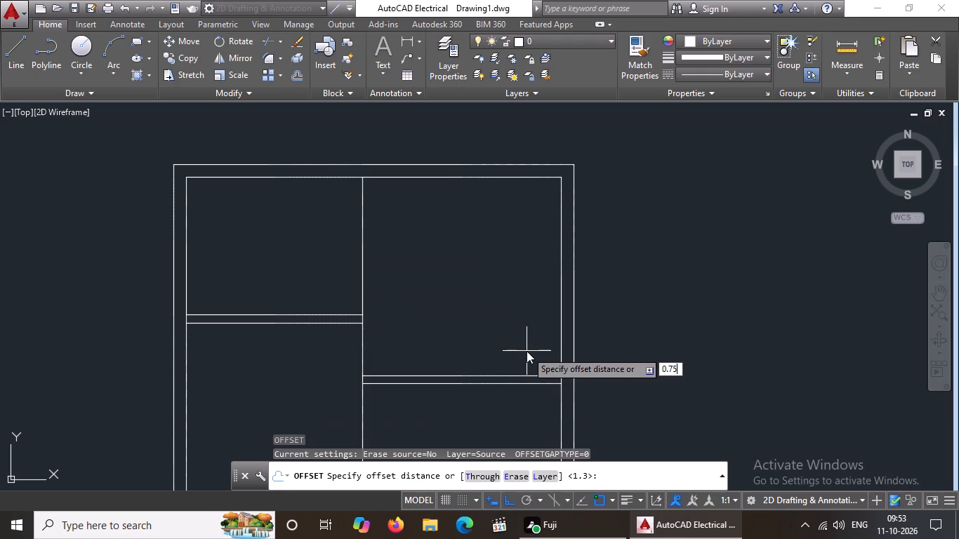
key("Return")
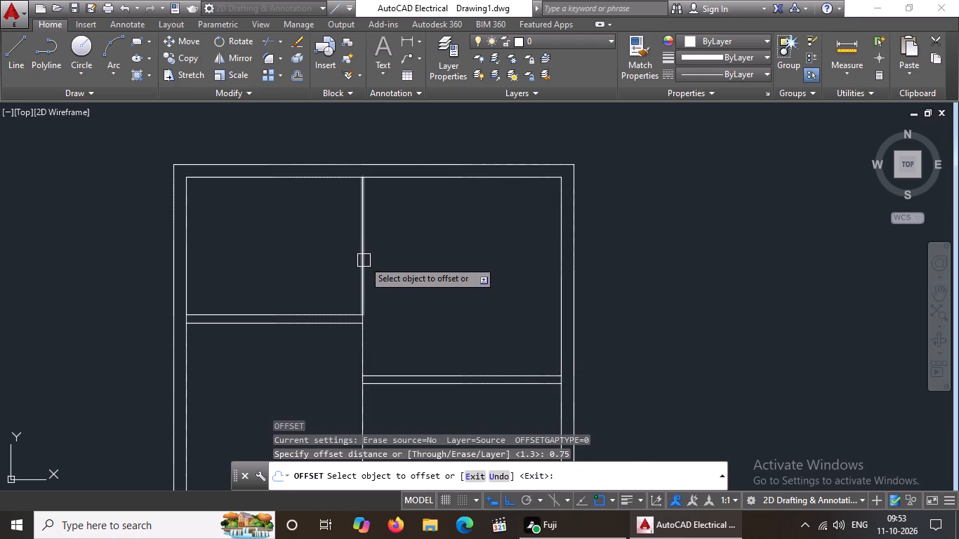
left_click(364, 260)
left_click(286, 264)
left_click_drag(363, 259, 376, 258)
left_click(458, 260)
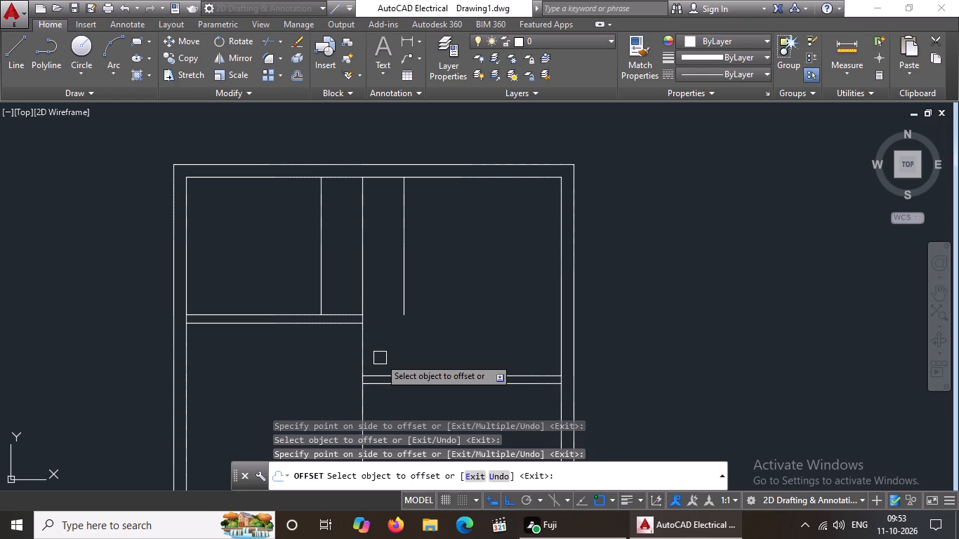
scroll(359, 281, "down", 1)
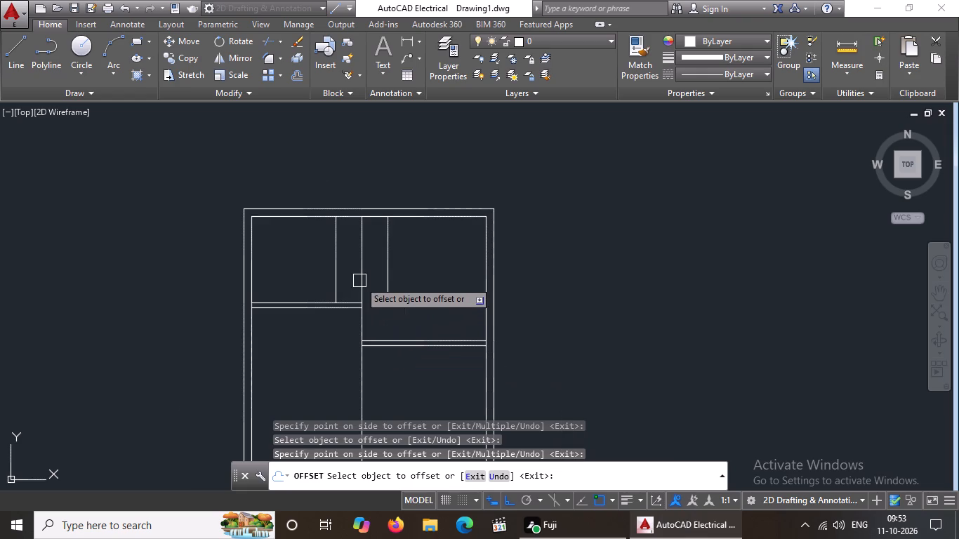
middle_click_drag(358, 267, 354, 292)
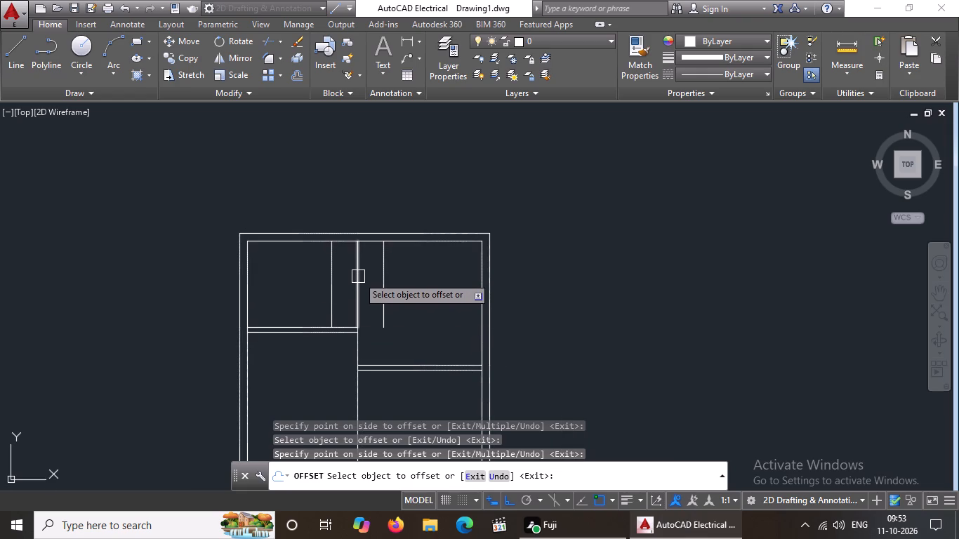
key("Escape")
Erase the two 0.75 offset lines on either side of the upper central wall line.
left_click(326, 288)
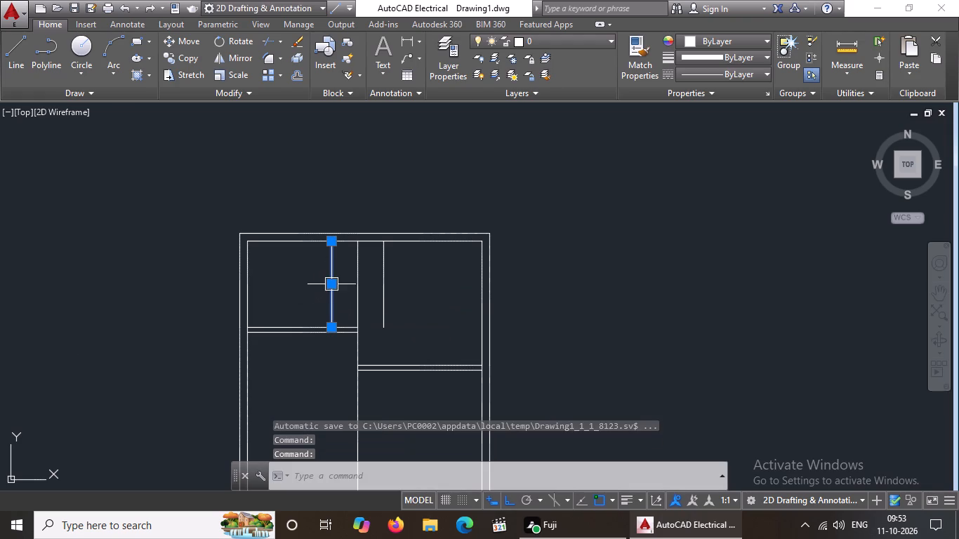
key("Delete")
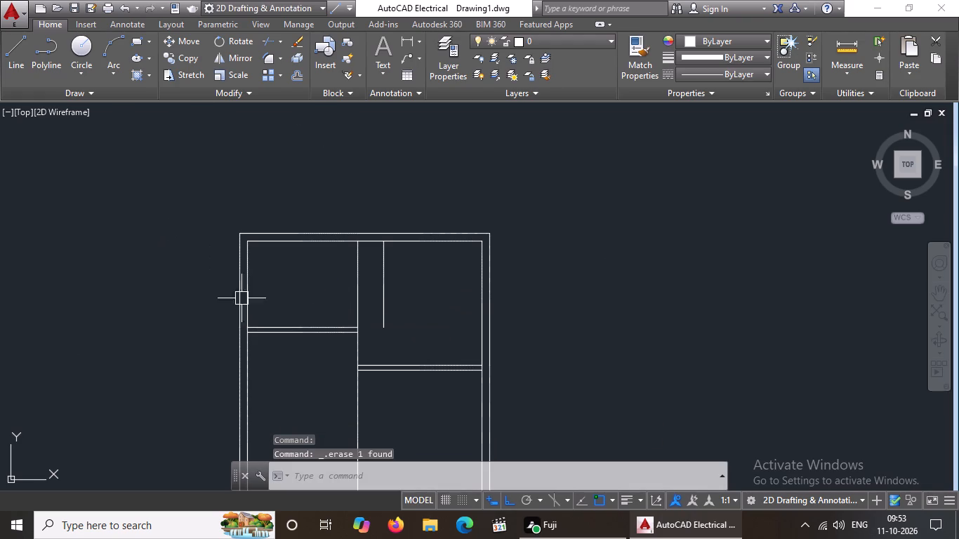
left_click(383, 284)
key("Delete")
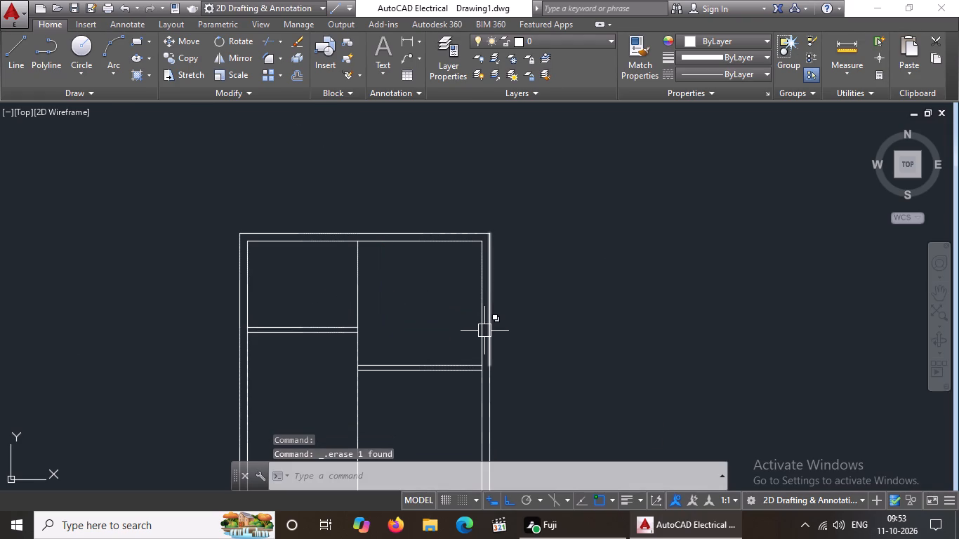
Offset the upper central wall line by 0.75 to both its left and right sides again.
key("o")
key("Return")
type("0.")
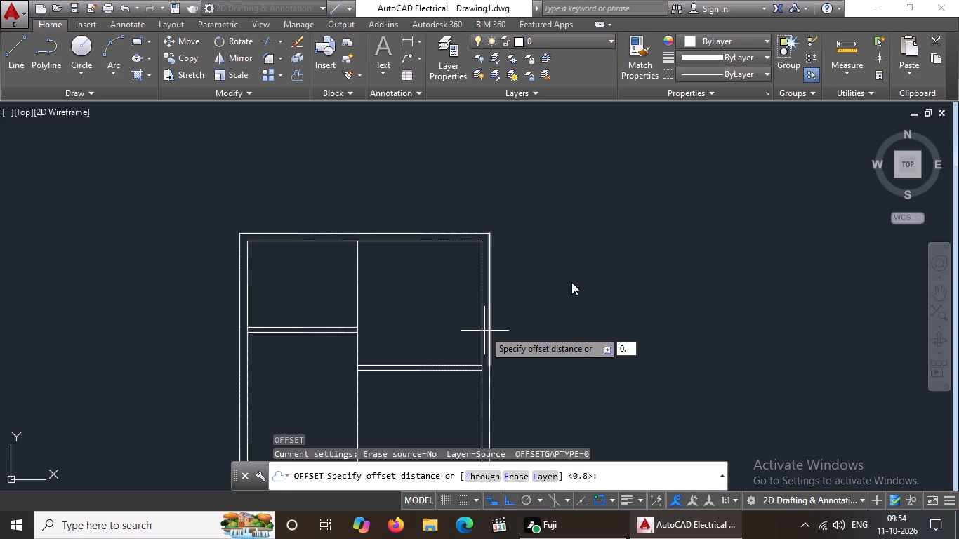
type("75")
key("Return")
left_click(360, 295)
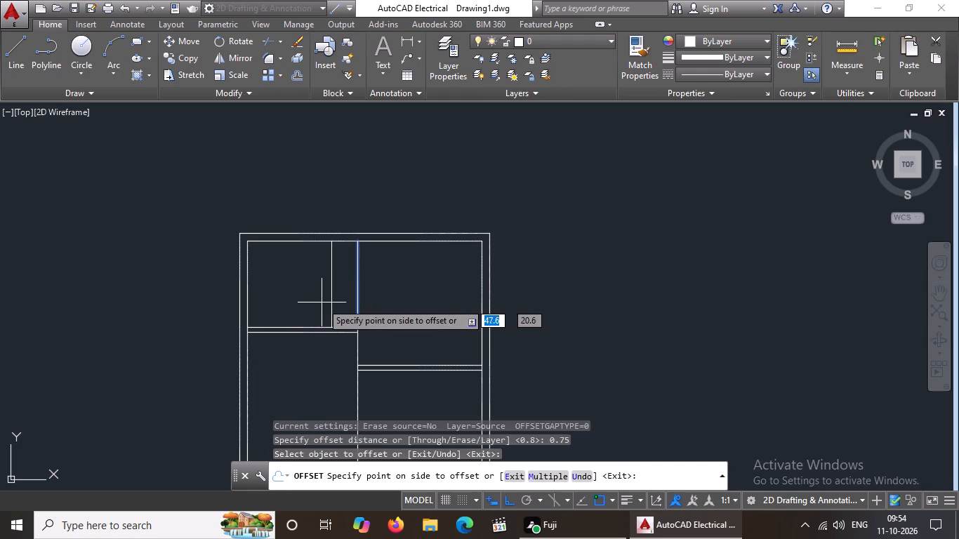
left_click(322, 302)
left_click(356, 288)
left_click(387, 288)
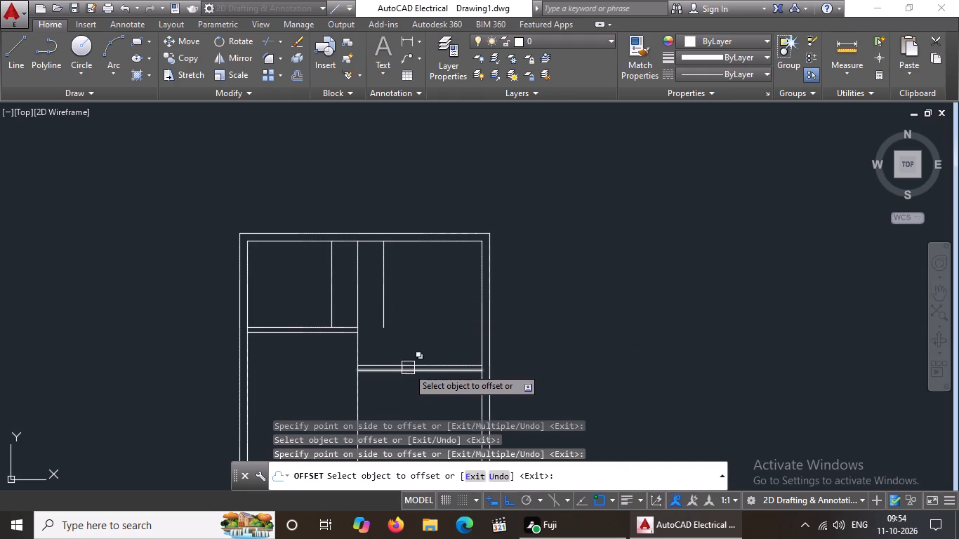
scroll(404, 358, "down", 1)
key("Escape")
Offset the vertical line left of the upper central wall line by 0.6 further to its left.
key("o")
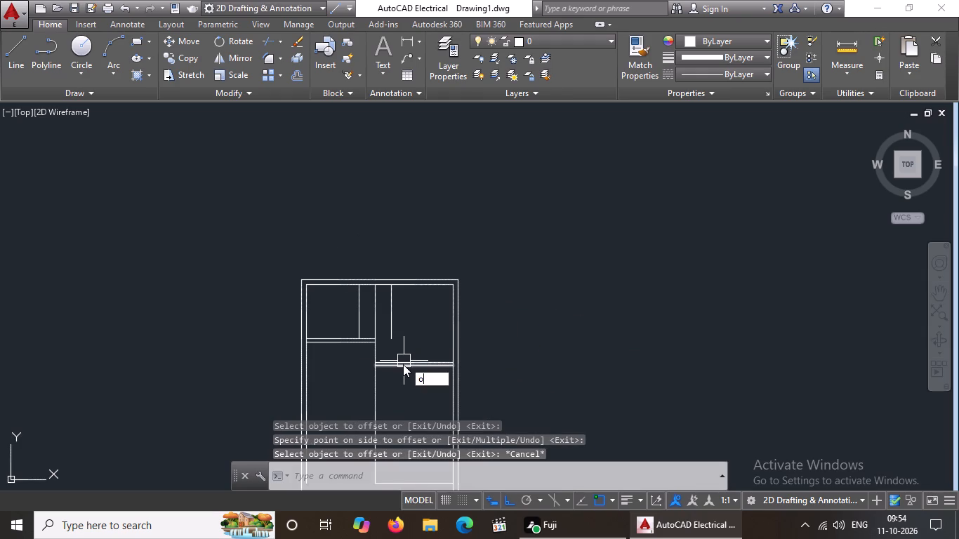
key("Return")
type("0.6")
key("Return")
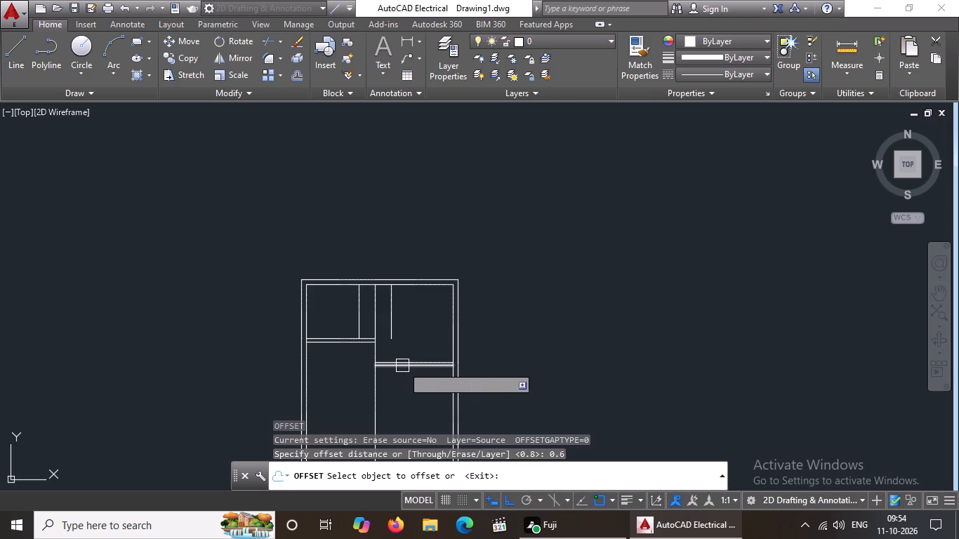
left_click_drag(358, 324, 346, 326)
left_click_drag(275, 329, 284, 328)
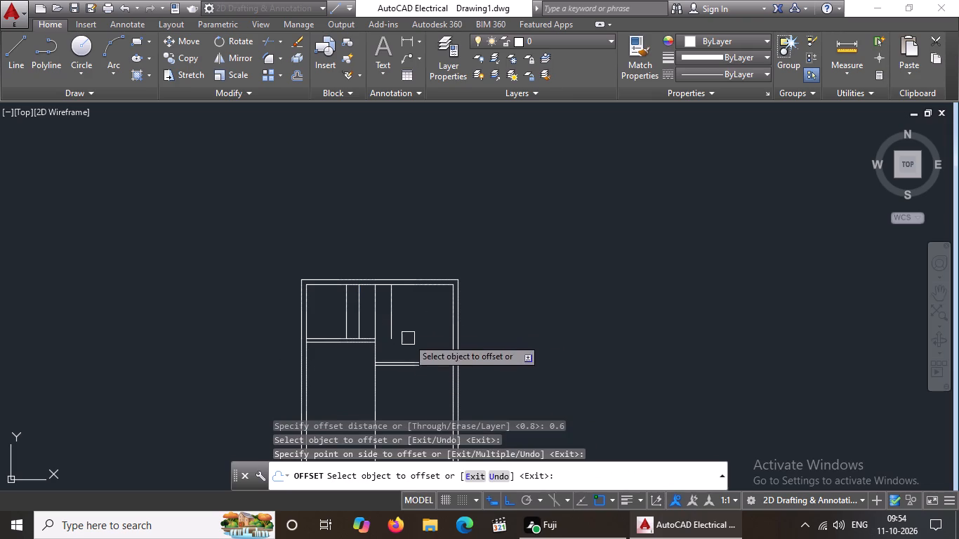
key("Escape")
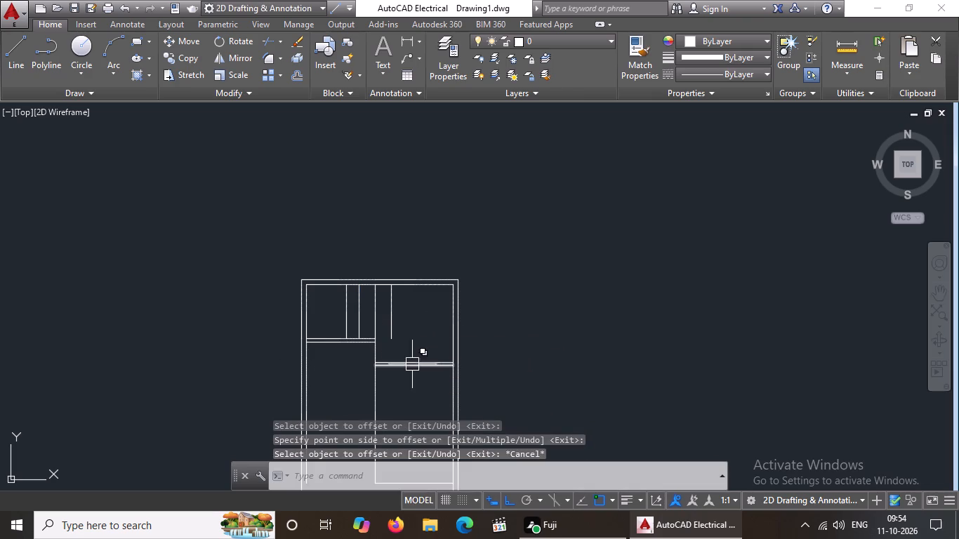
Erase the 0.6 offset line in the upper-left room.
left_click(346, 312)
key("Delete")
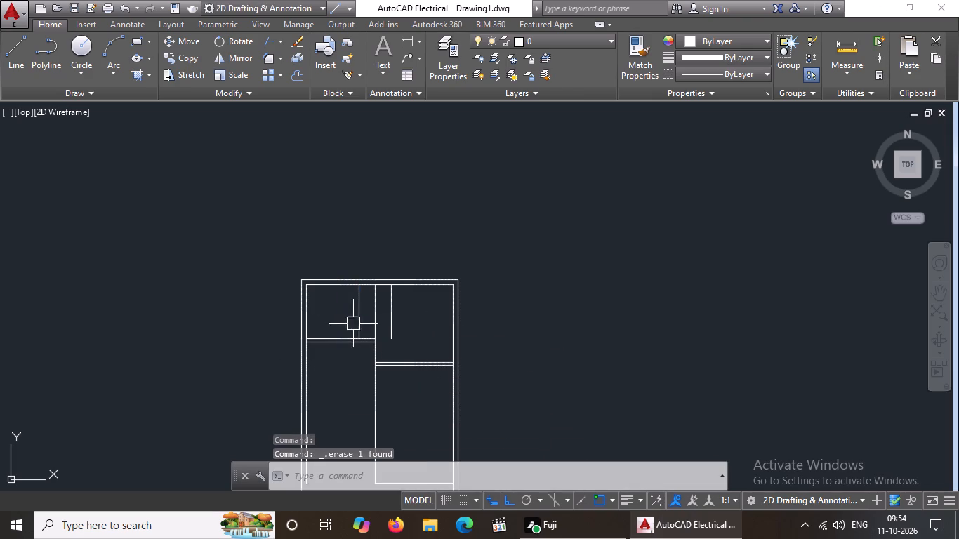
Offset the two vertical lines flanking the upper central wall line by 0.15 outward, away from the central line.
key("o")
key("Return")
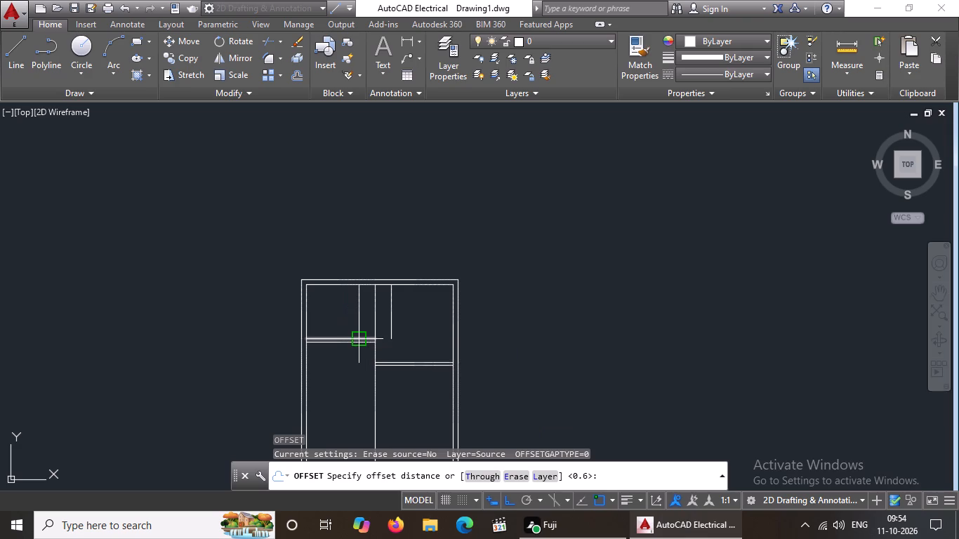
type("0.15")
key("Return")
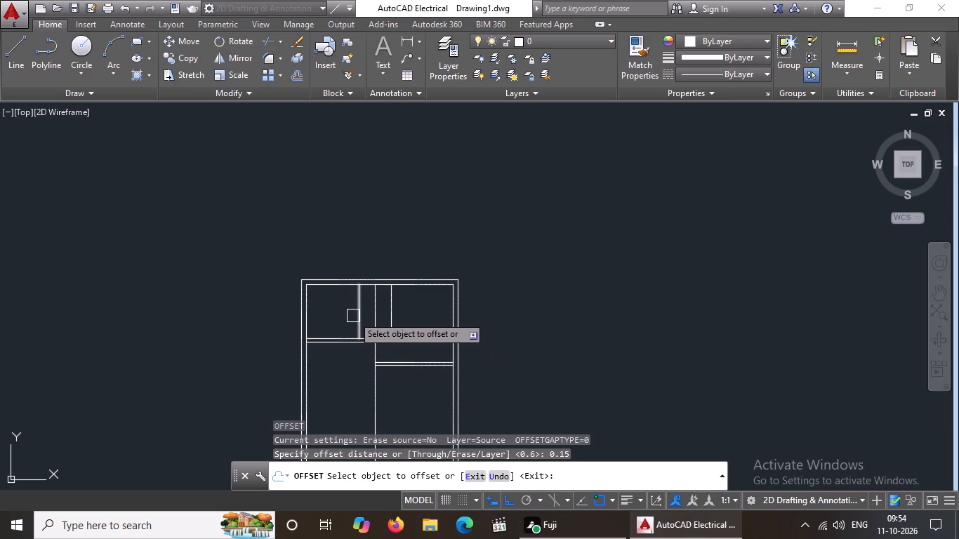
left_click(356, 314)
left_click(331, 319)
left_click(393, 316)
left_click(413, 315)
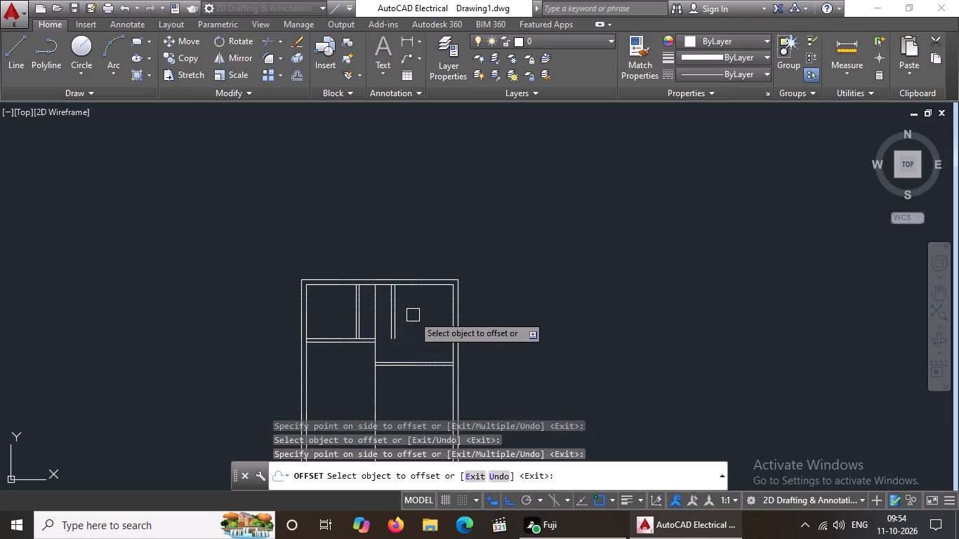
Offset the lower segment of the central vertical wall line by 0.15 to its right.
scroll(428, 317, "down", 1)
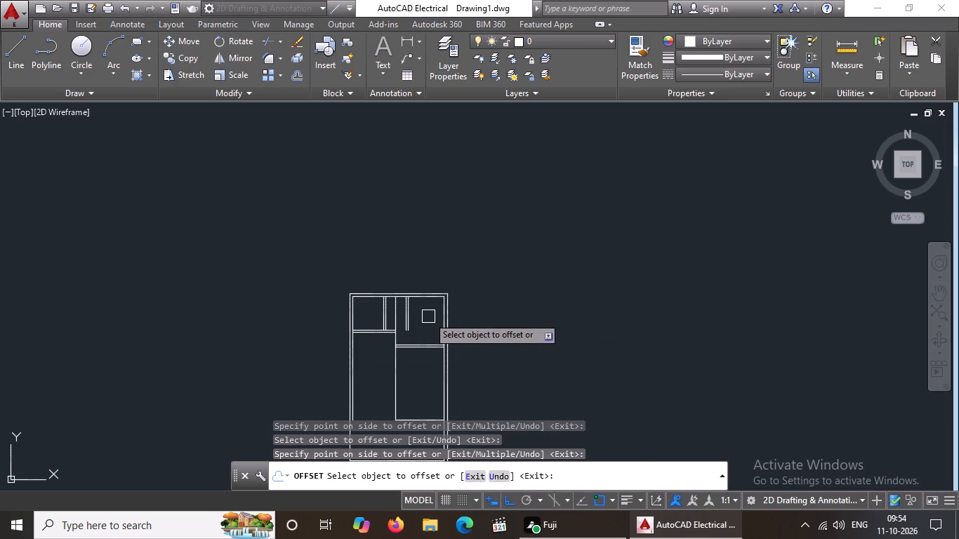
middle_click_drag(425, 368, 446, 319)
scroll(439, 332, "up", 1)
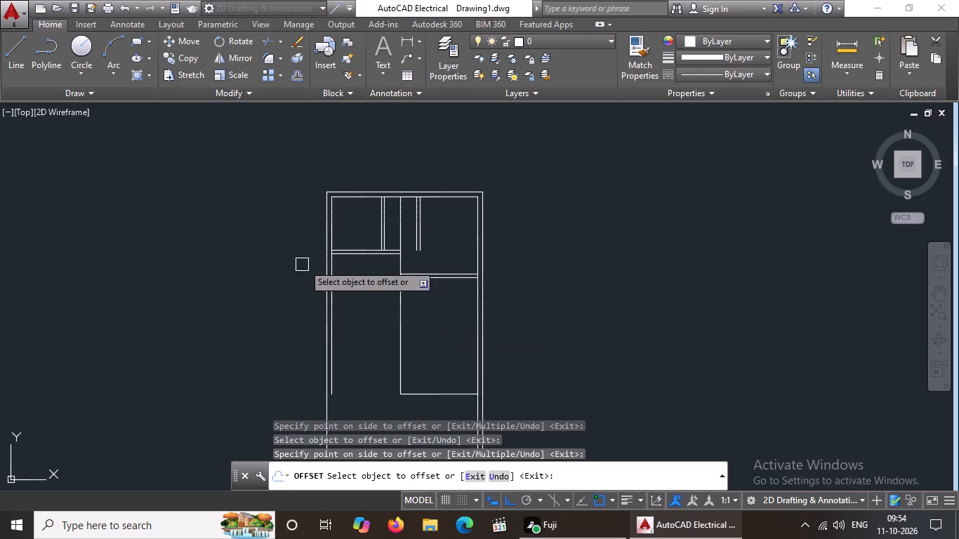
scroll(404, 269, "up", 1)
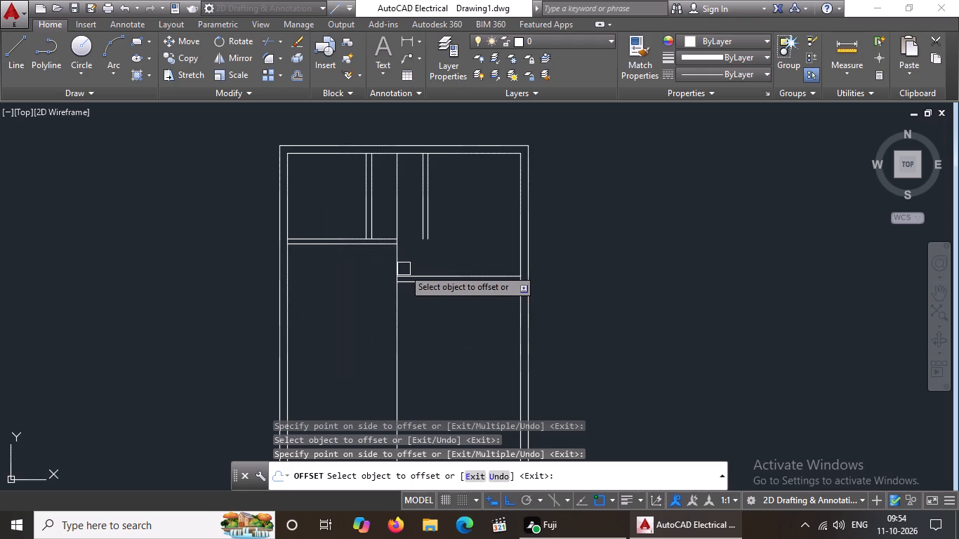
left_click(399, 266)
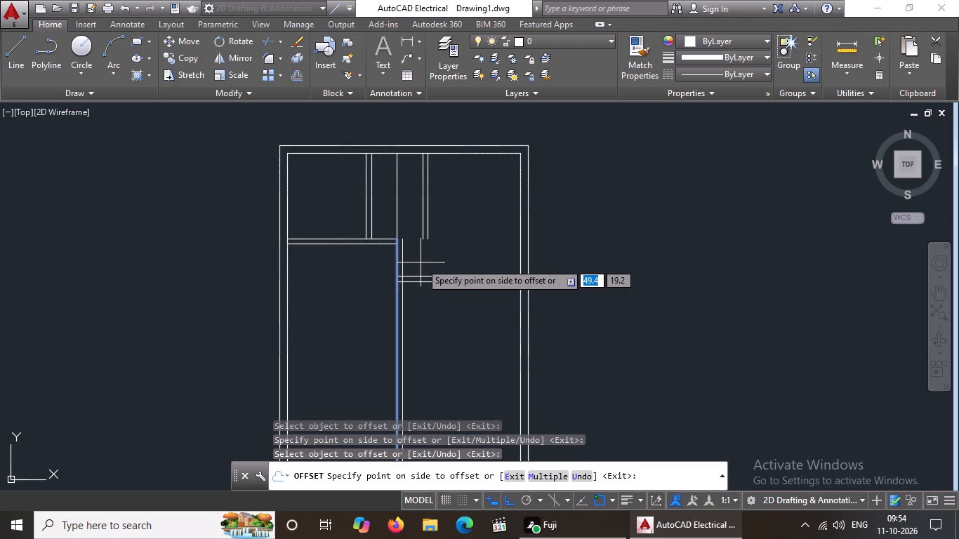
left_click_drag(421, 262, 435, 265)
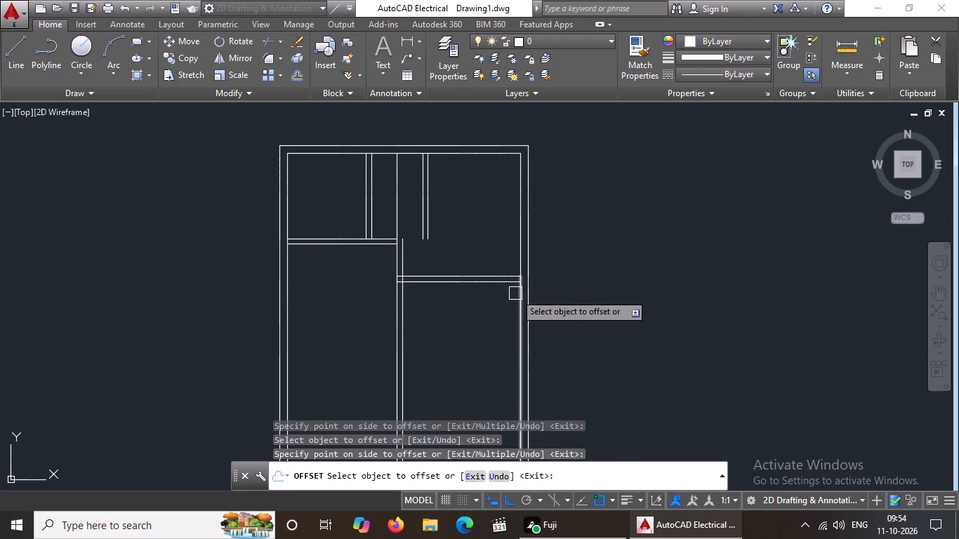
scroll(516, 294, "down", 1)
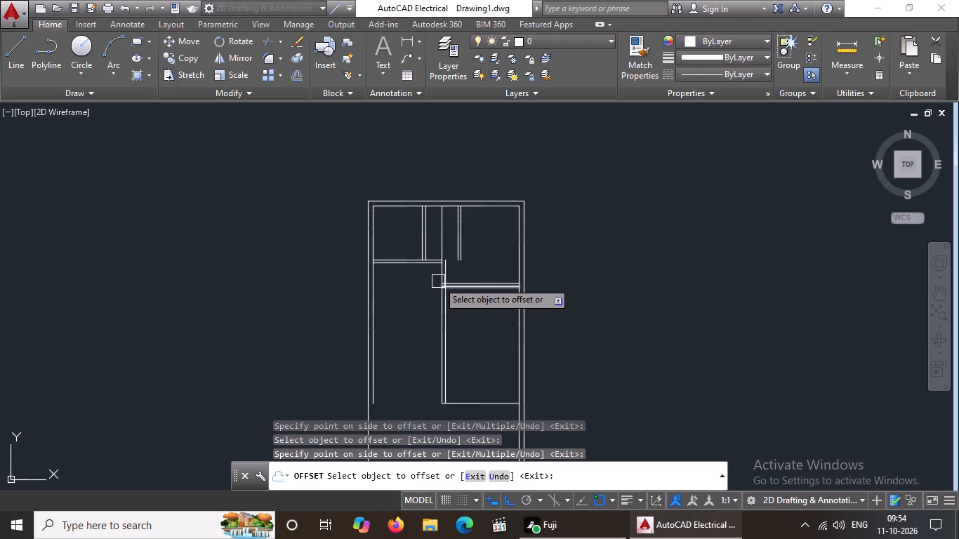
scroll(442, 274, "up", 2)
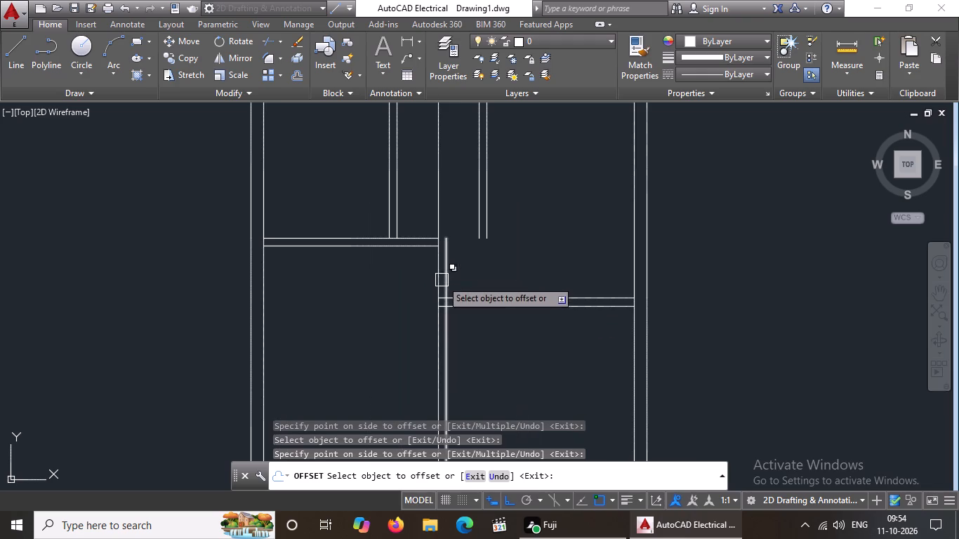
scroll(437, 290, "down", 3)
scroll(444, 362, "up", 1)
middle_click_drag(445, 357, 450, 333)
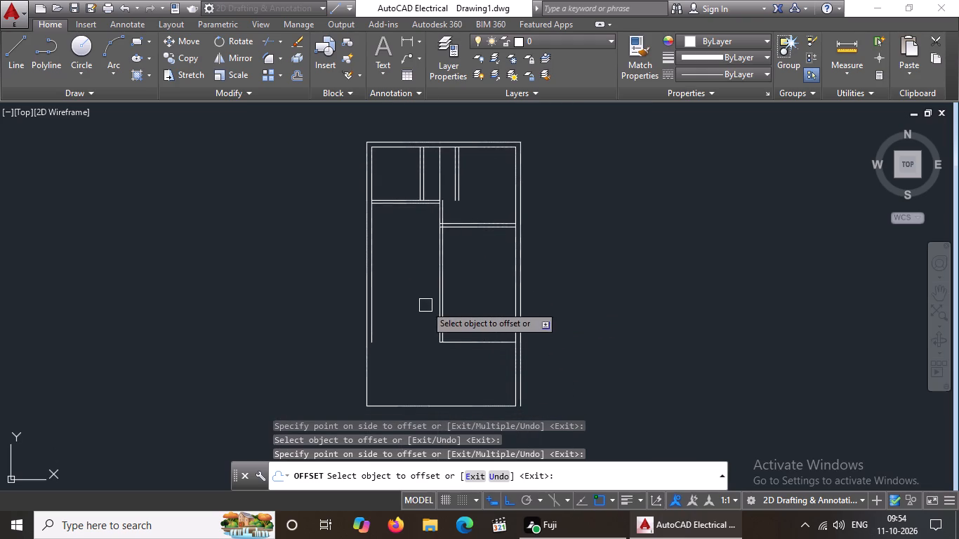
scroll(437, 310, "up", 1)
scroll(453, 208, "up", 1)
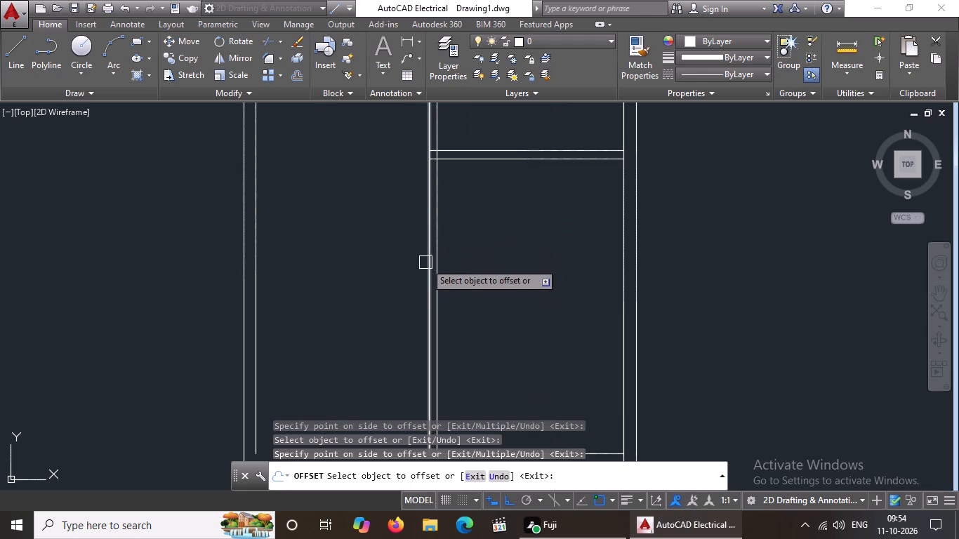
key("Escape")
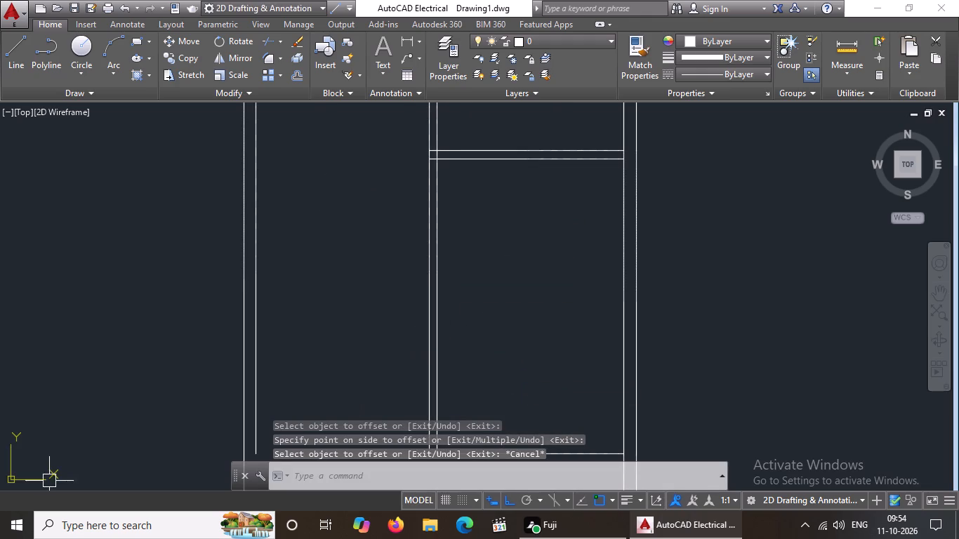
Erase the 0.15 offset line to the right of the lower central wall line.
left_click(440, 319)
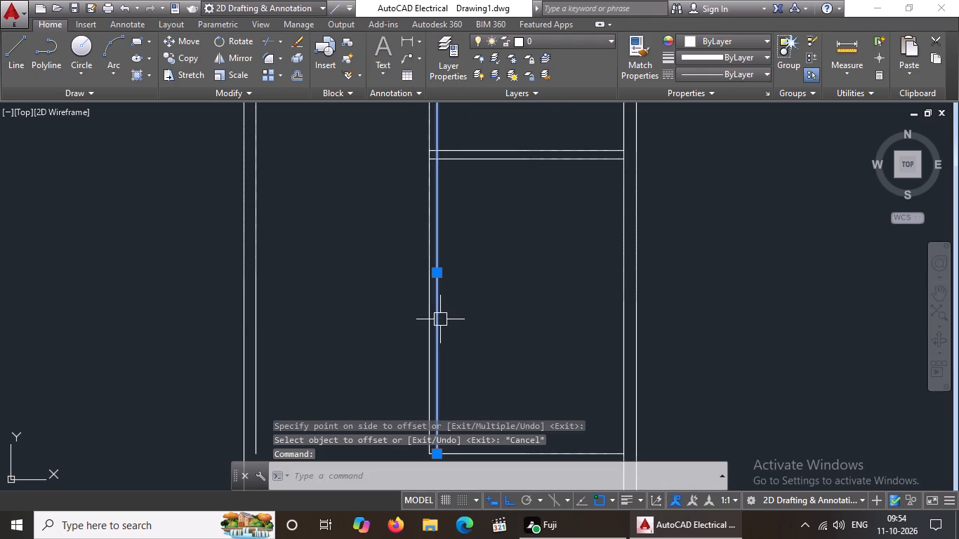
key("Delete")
Offset the lower central wall line by 0.075 to both sides.
middle_click_drag(440, 365, 440, 401)
middle_click_drag(473, 335, 477, 371)
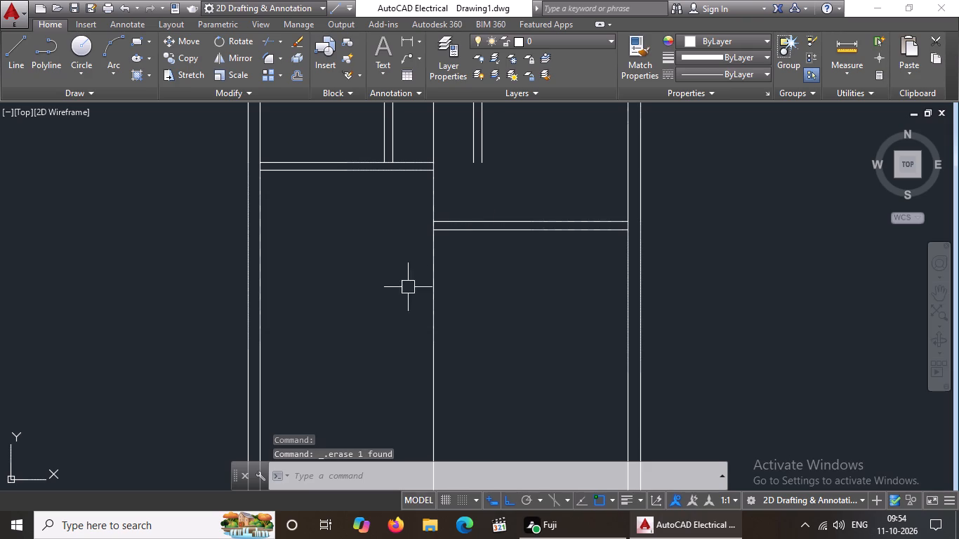
key("Escape")
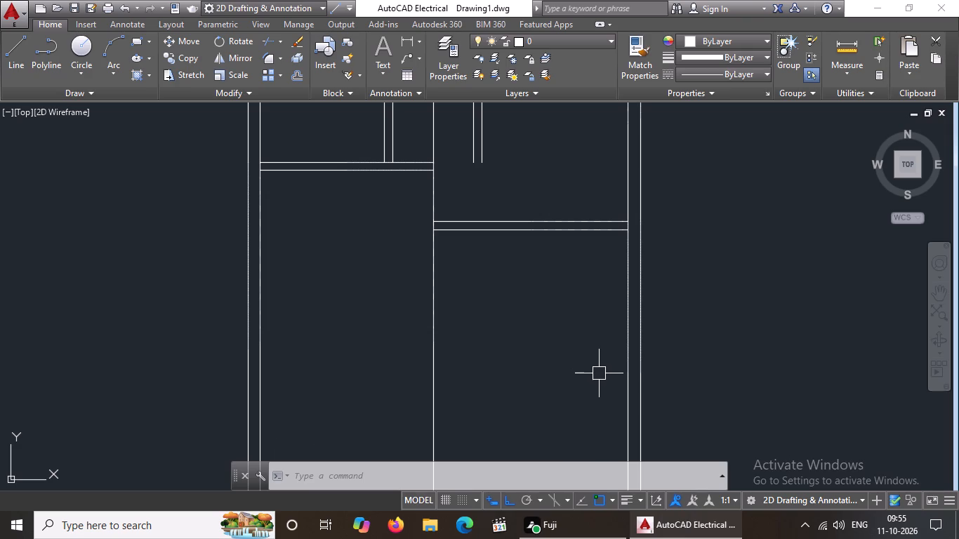
key("Escape")
key("o")
key("Return")
key("0")
key("period")
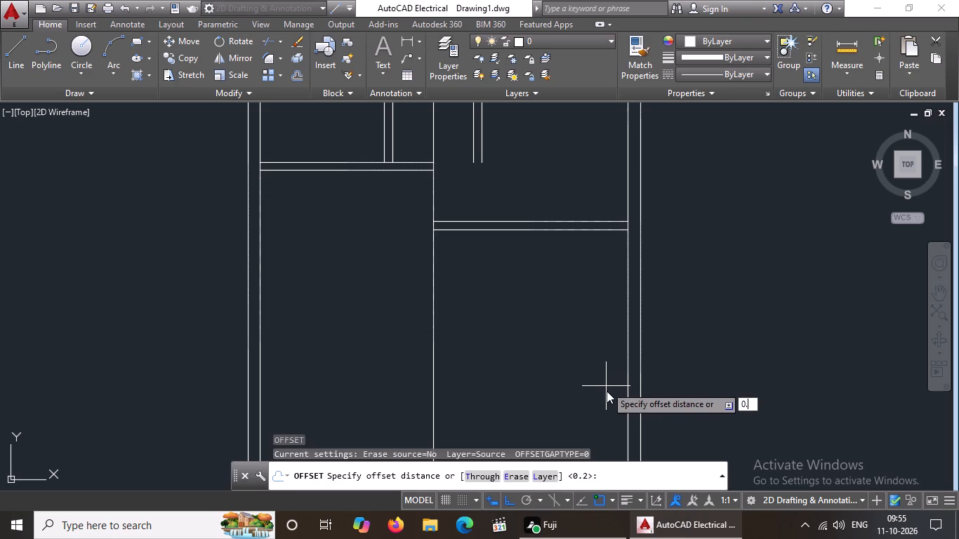
key("0")
type("75")
key("Return")
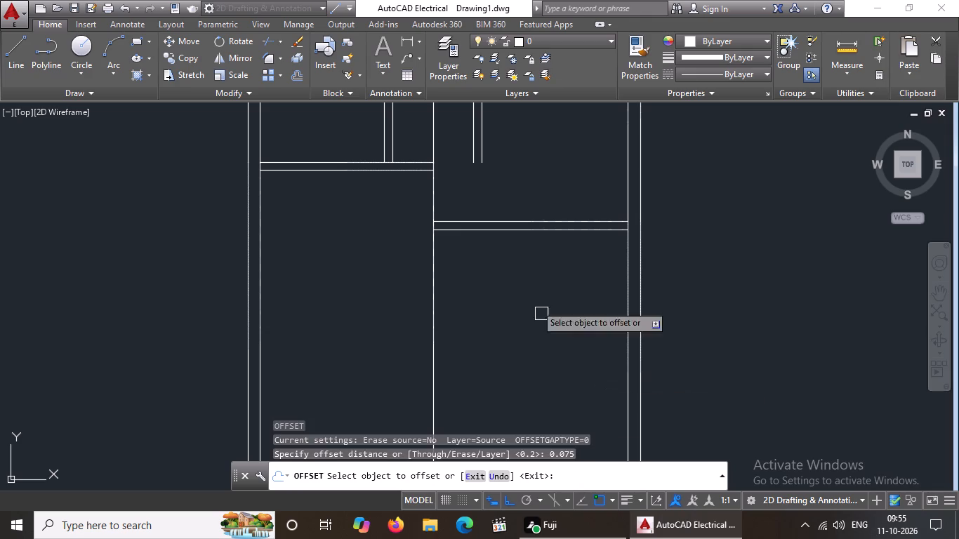
left_click(437, 197)
left_click(369, 209)
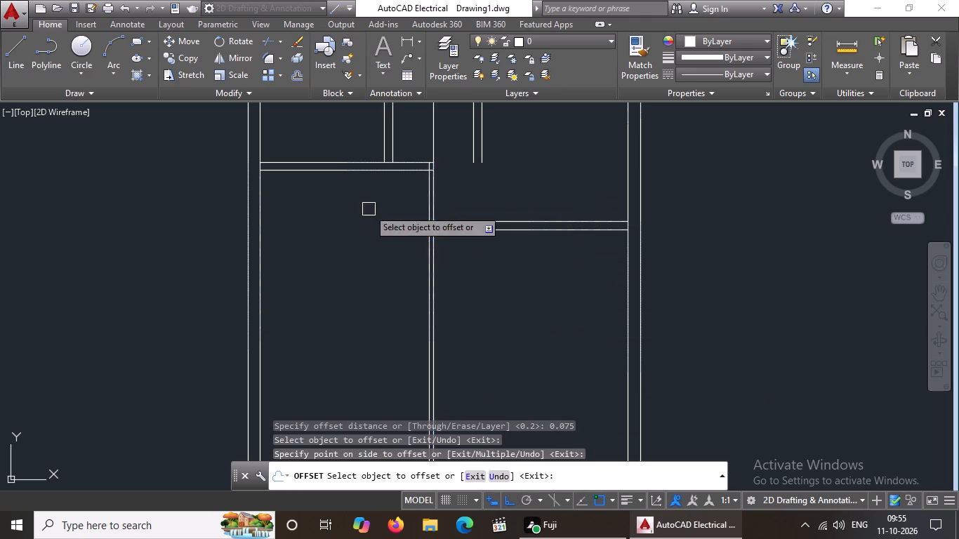
scroll(439, 199, "up", 2)
left_click_drag(418, 205, 427, 205)
left_click(473, 204)
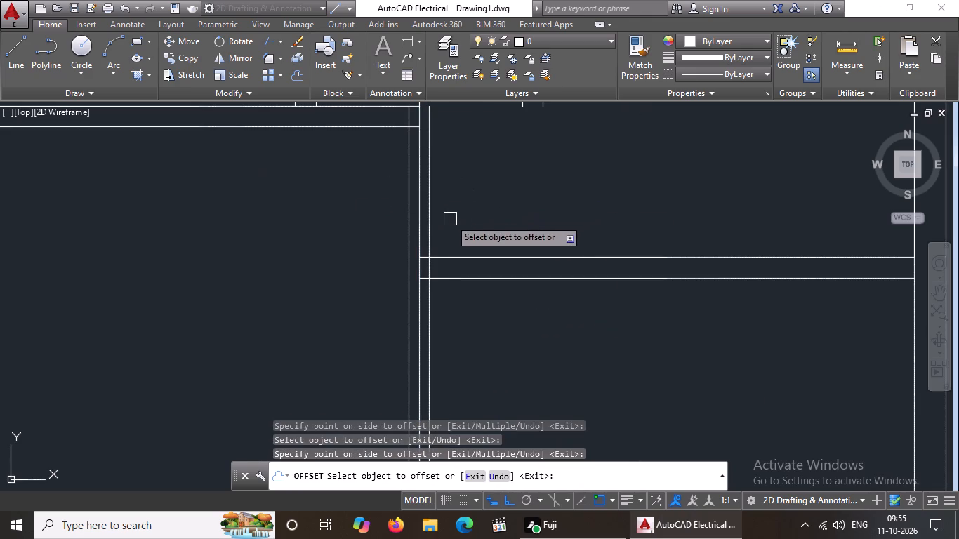
key("Escape")
Erase the original lower central line between its two 0.075 offset lines.
middle_click_drag(496, 310, 510, 472)
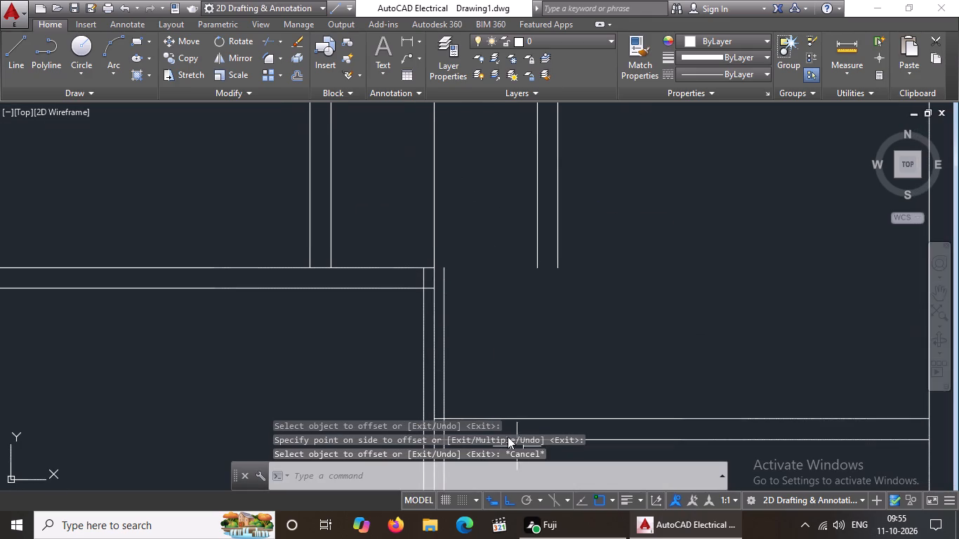
left_click(434, 331)
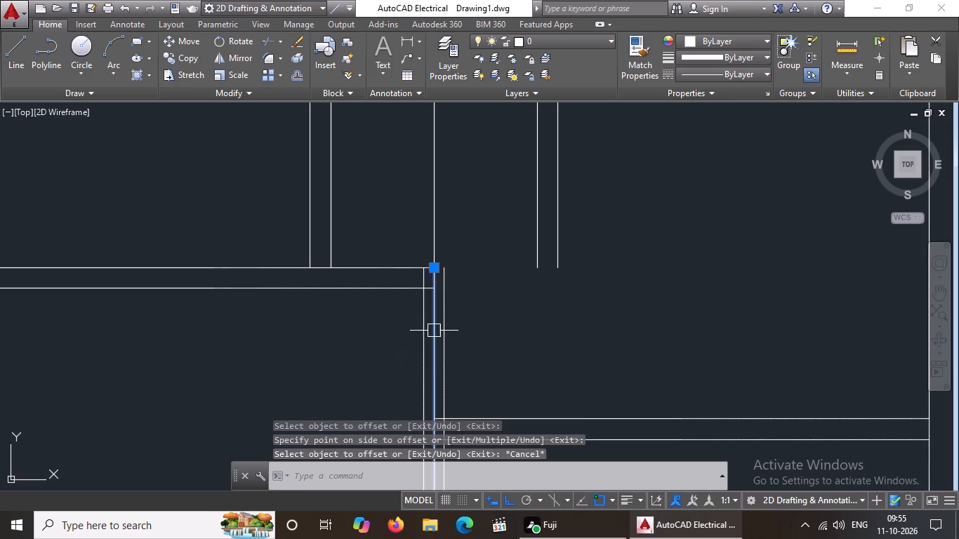
key("Delete")
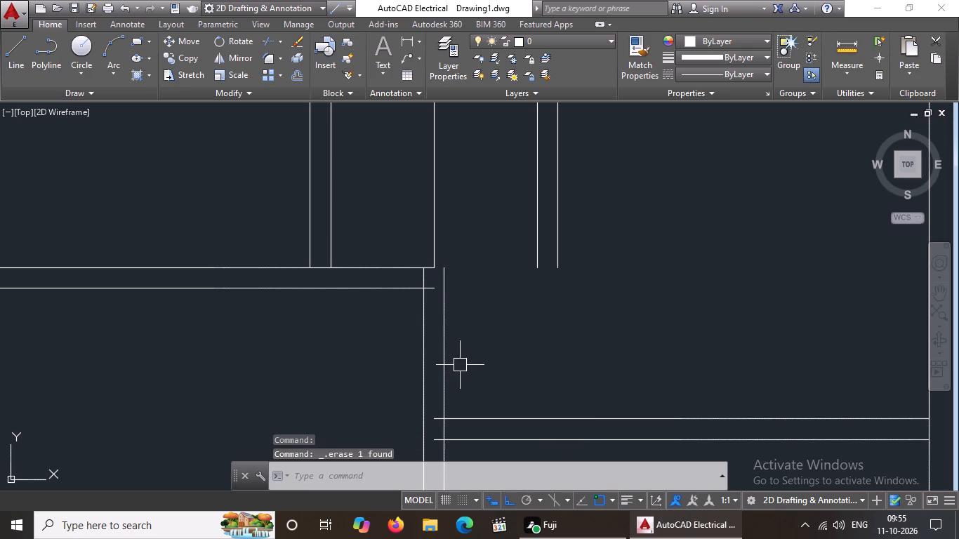
key("Escape")
Fillet the two horizontal wall lines below the upper-left room with the right partition's two vertical lines, forming sharp outer and inner corners.
key("f")
key("space")
key("m")
key("space")
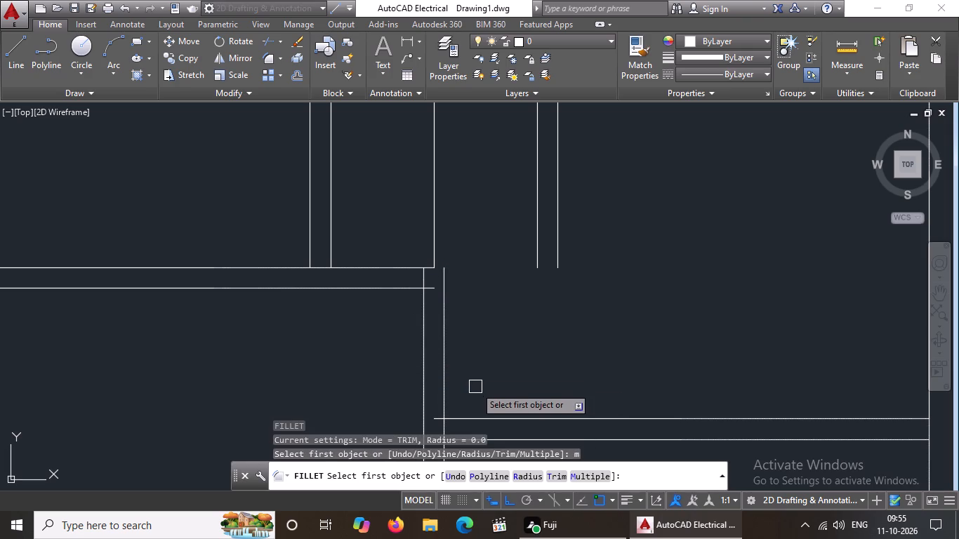
type("r4")
key("space")
key("0")
key("Return")
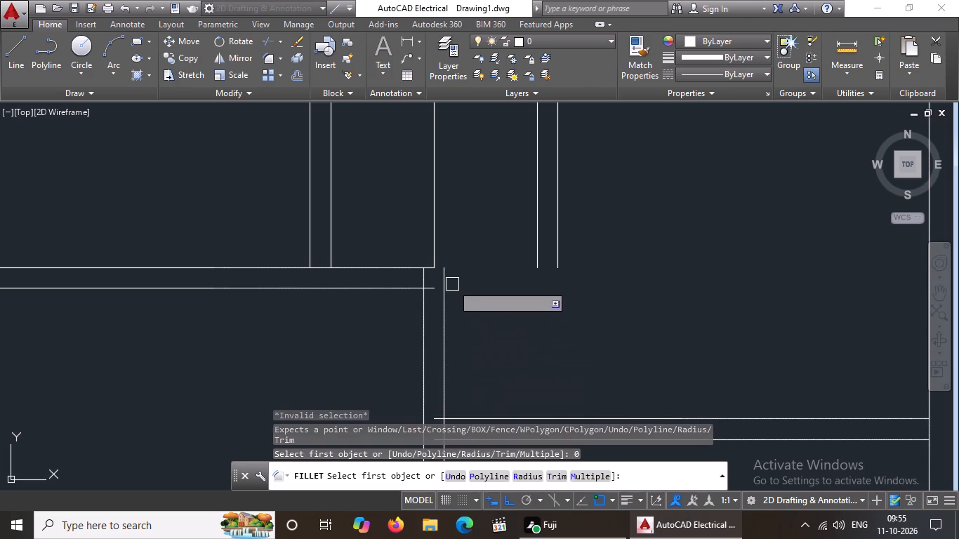
scroll(429, 286, "up", 2)
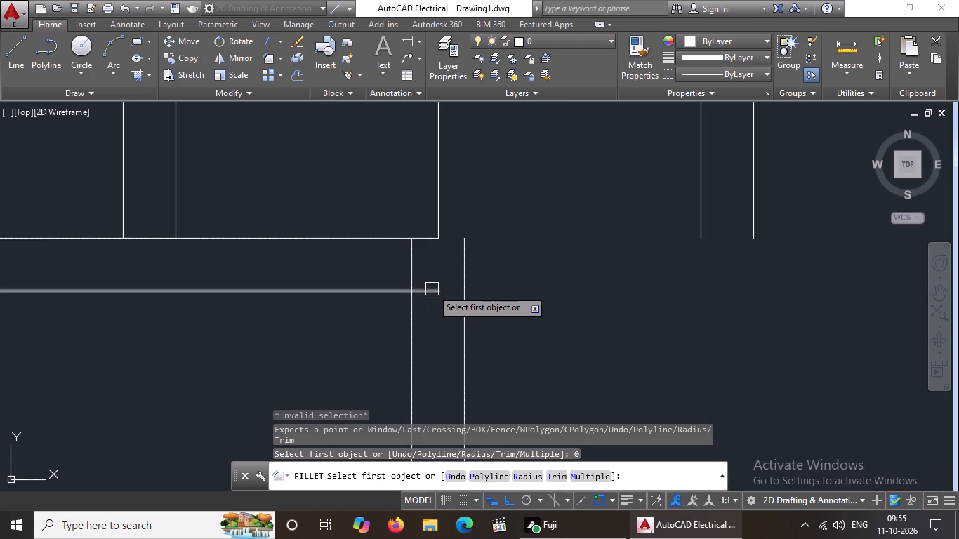
left_click_drag(432, 289, 445, 283)
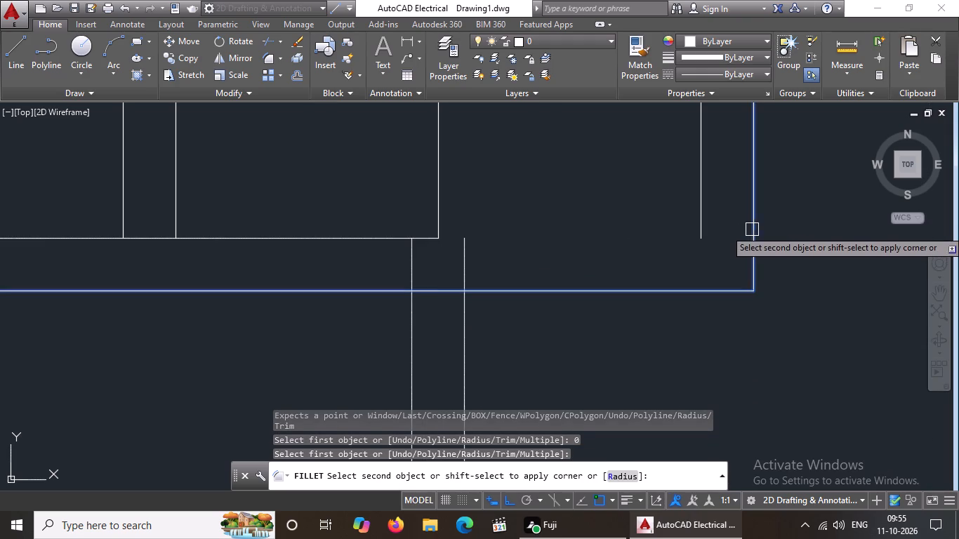
left_click(752, 229)
left_click(428, 241)
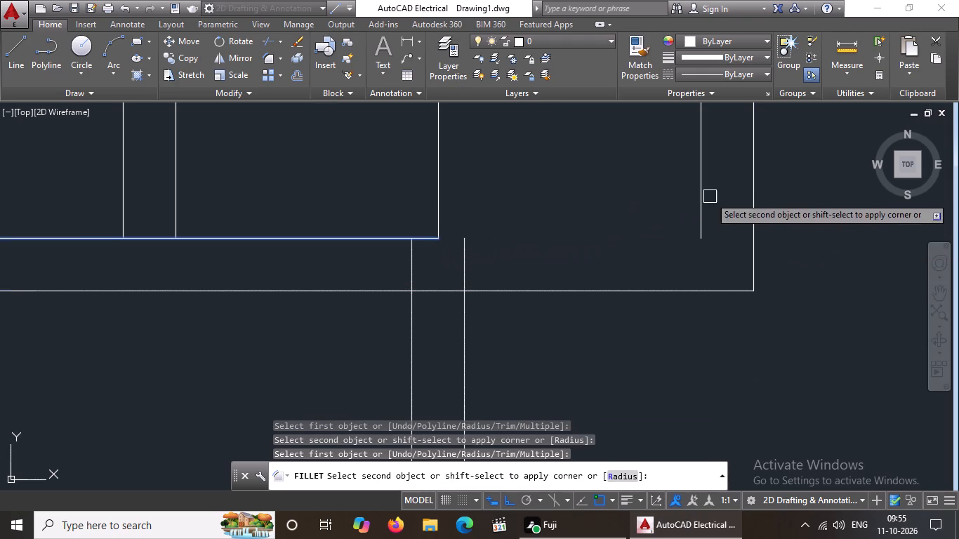
left_click(704, 203)
scroll(703, 208, "down", 3)
middle_click_drag(696, 216, 672, 357)
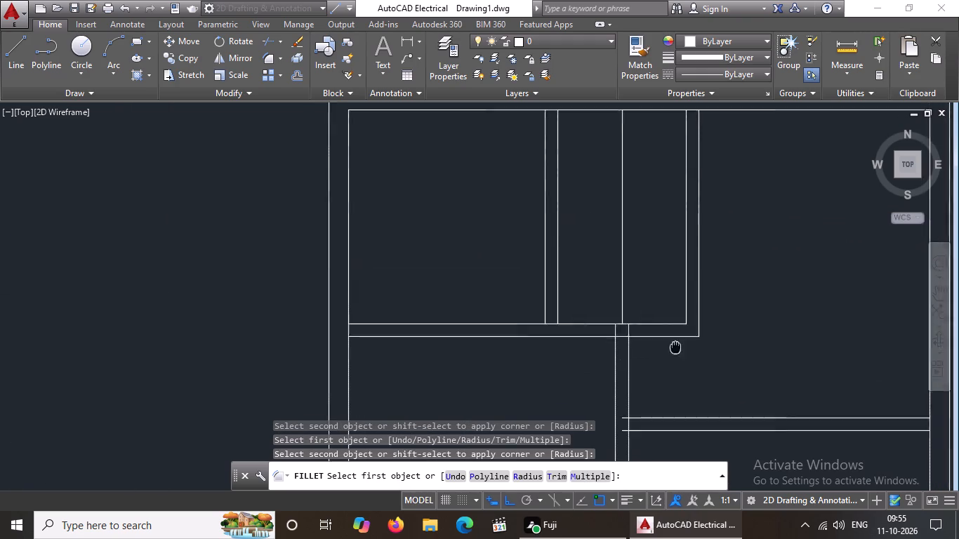
middle_click_drag(672, 357, 666, 380)
right_click_drag(665, 347, 669, 335)
right_click(669, 335)
key("Escape")
key("Escape")
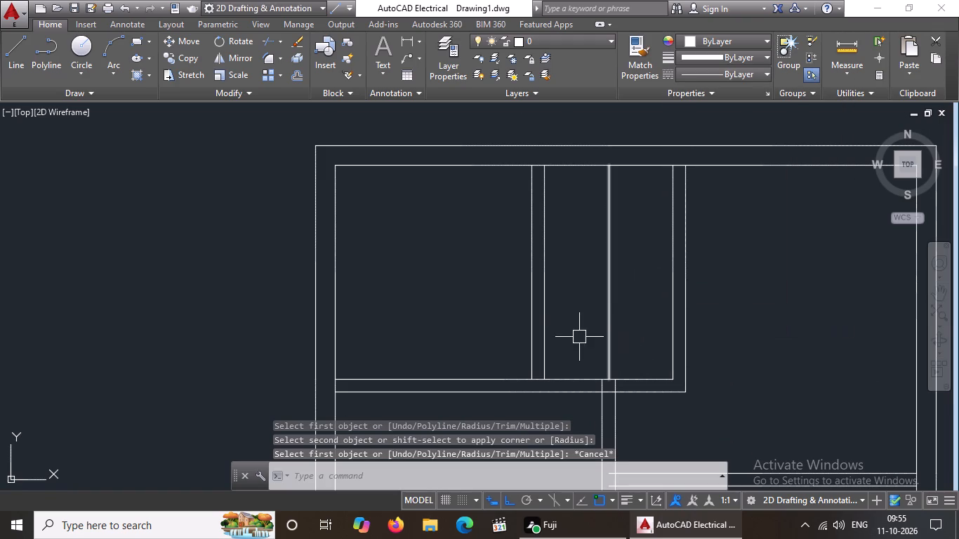
Erase the upper central vertical line between the two upper partitions.
left_click(608, 328)
key("Delete")
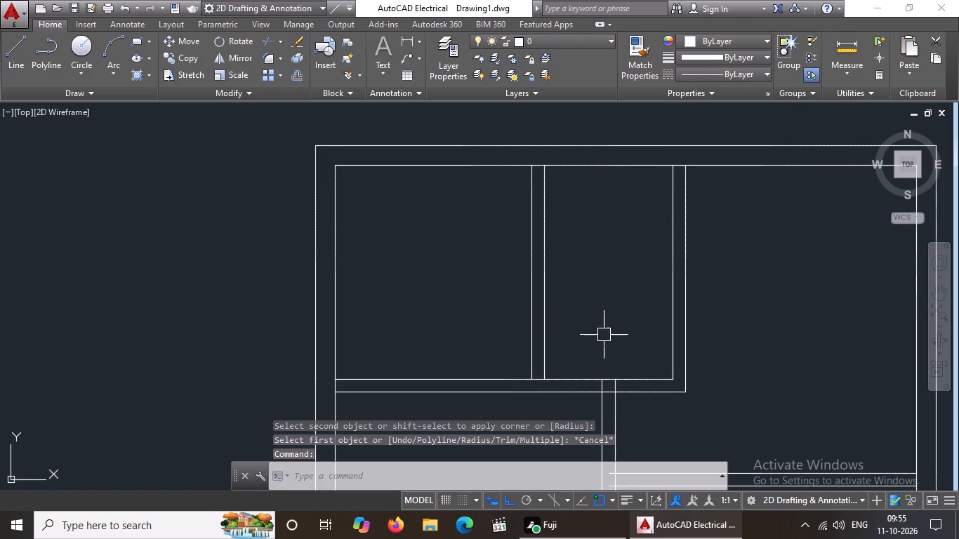
Examine the junctions of the lower central wall with the horizontal walls for overlapping line ends.
scroll(604, 331, "down", 2)
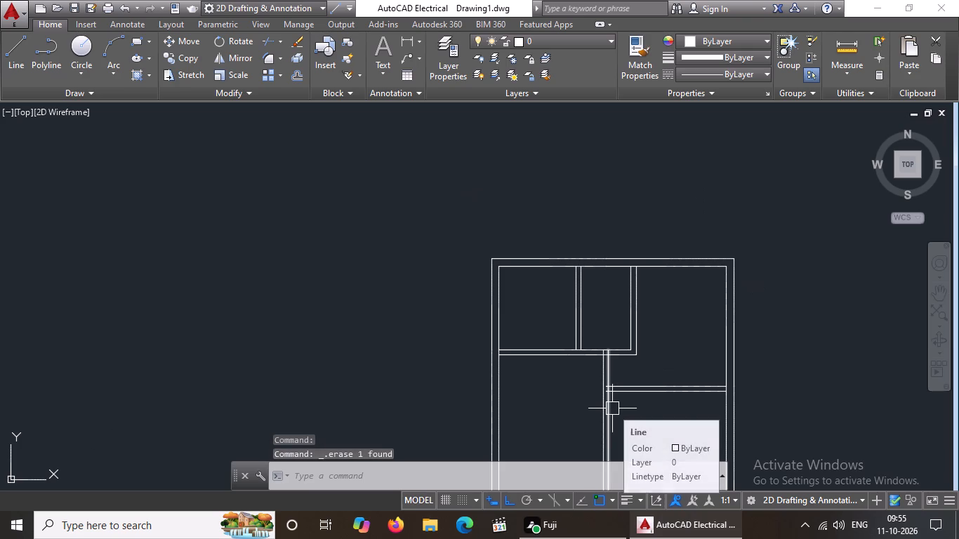
middle_click(631, 410)
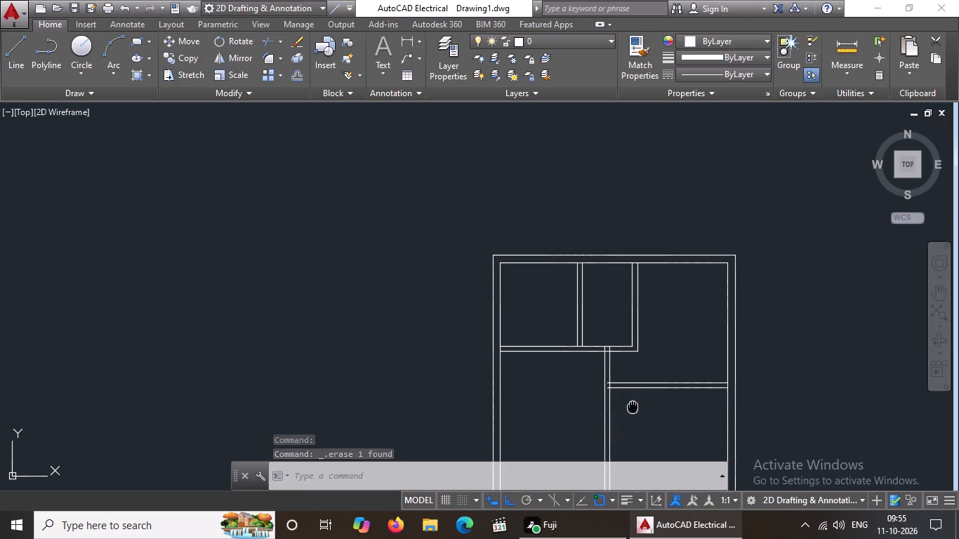
scroll(633, 406, "up", 1)
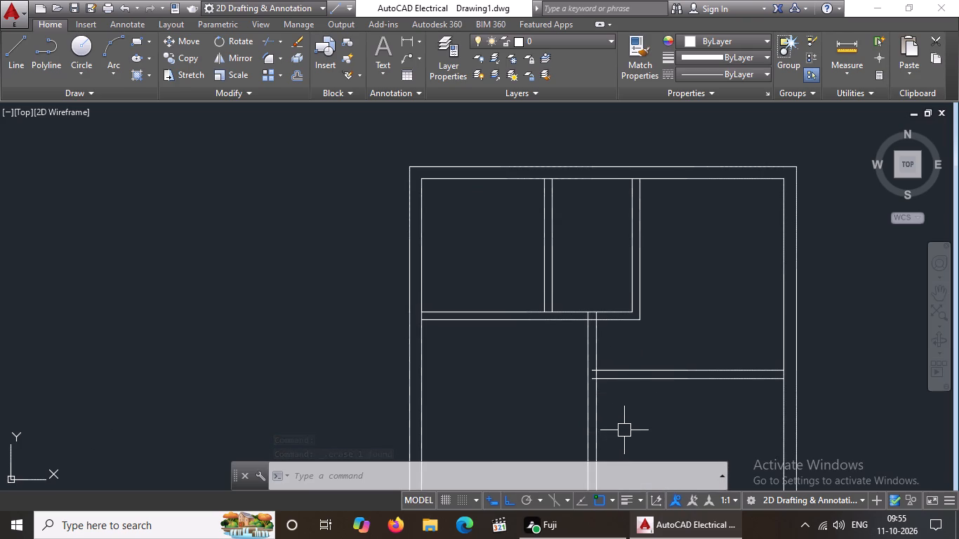
middle_click_drag(624, 430, 619, 283)
scroll(619, 283, "up", 1)
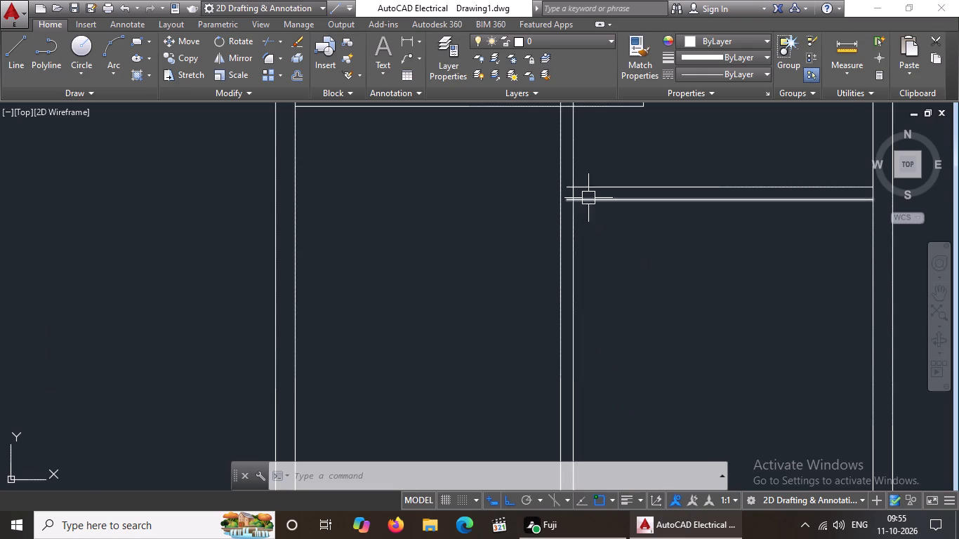
scroll(588, 198, "up", 1)
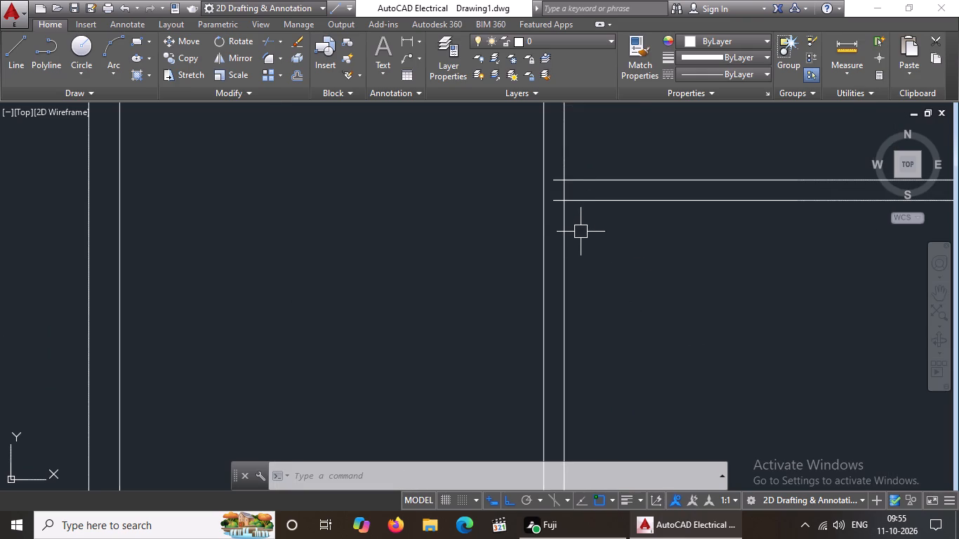
scroll(581, 214, "down", 2)
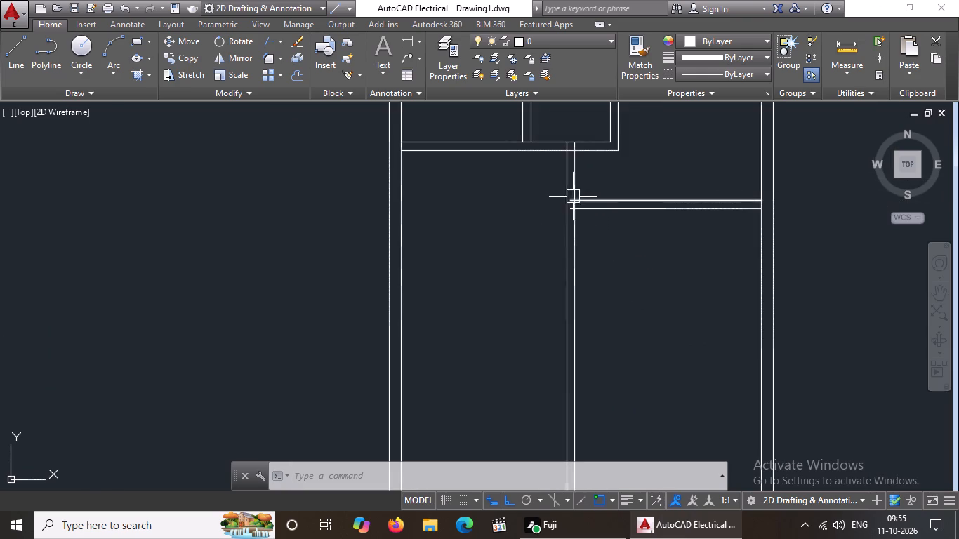
scroll(568, 183, "up", 2)
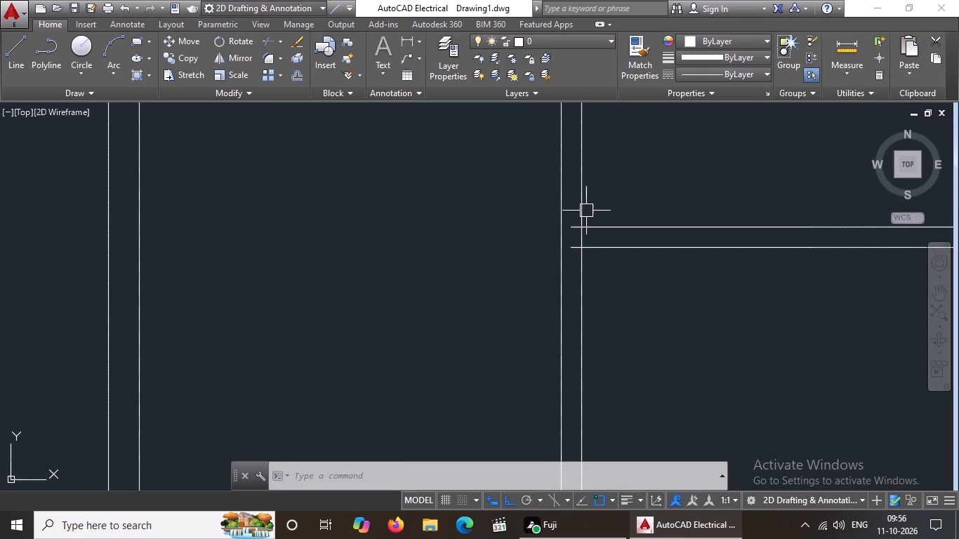
middle_click_drag(630, 220, 580, 351)
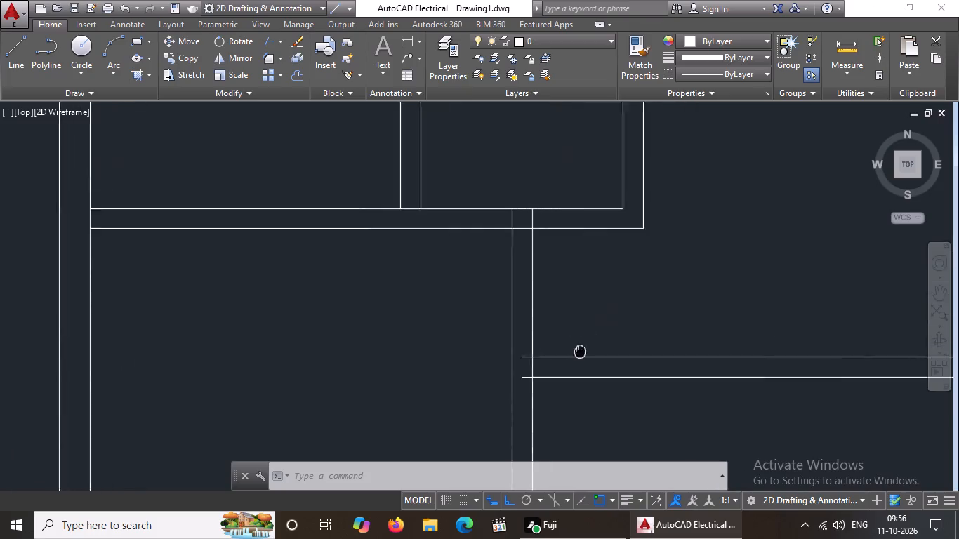
middle_click_drag(580, 351, 578, 352)
scroll(603, 308, "down", 2)
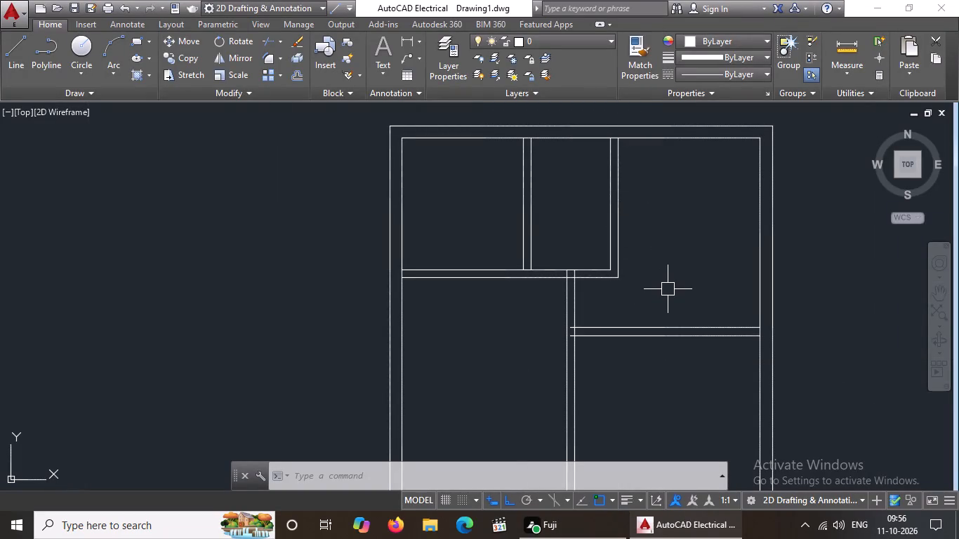
Trim the right-hand horizontal wall's two overhanging ends at the central wall, and the central wall line segment between them.
scroll(661, 311, "up", 2)
key("Escape")
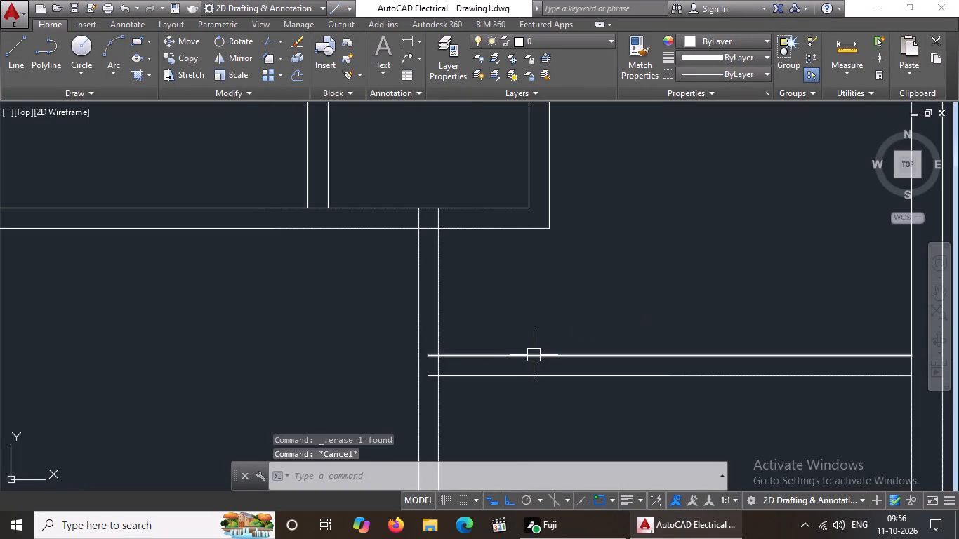
type("tr")
key("space")
key("space")
scroll(495, 375, "up", 2)
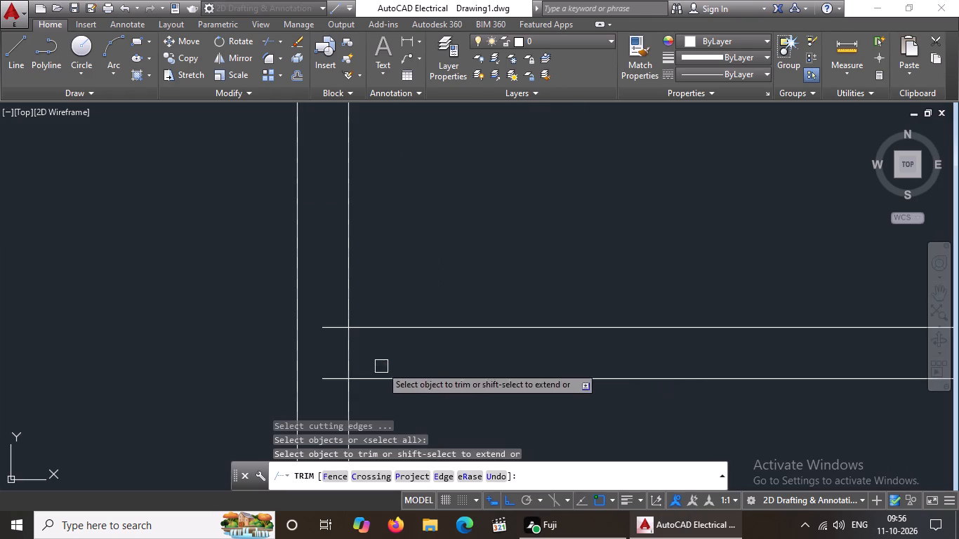
left_click(329, 327)
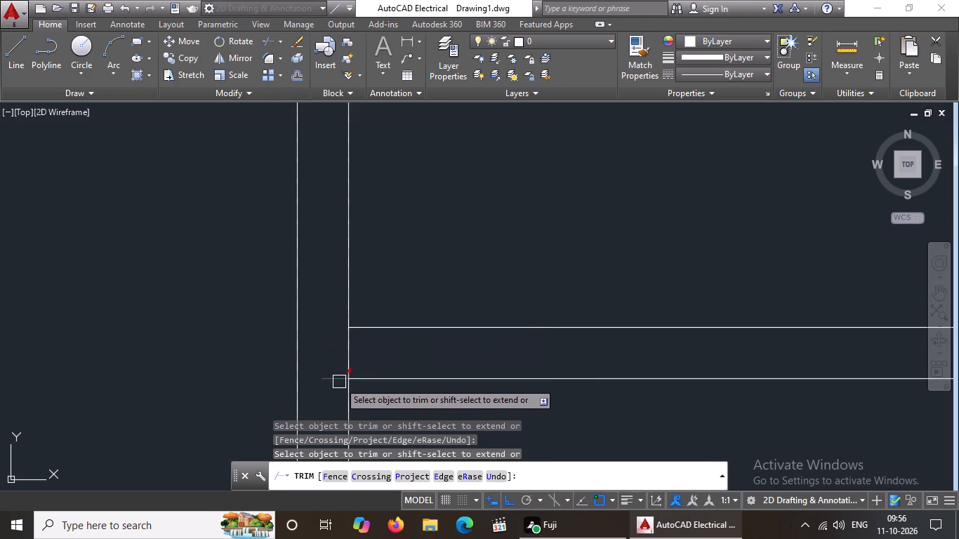
left_click(339, 380)
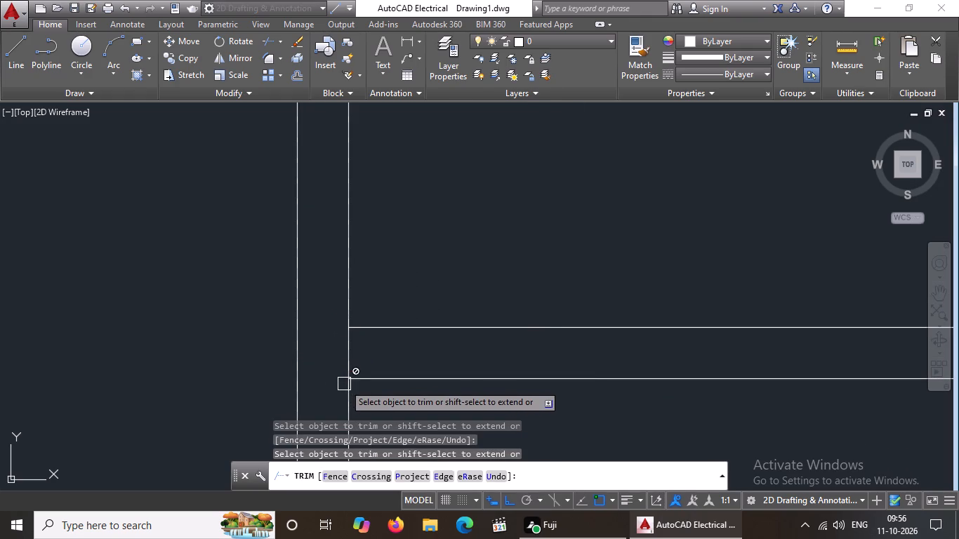
scroll(469, 378, "down", 2)
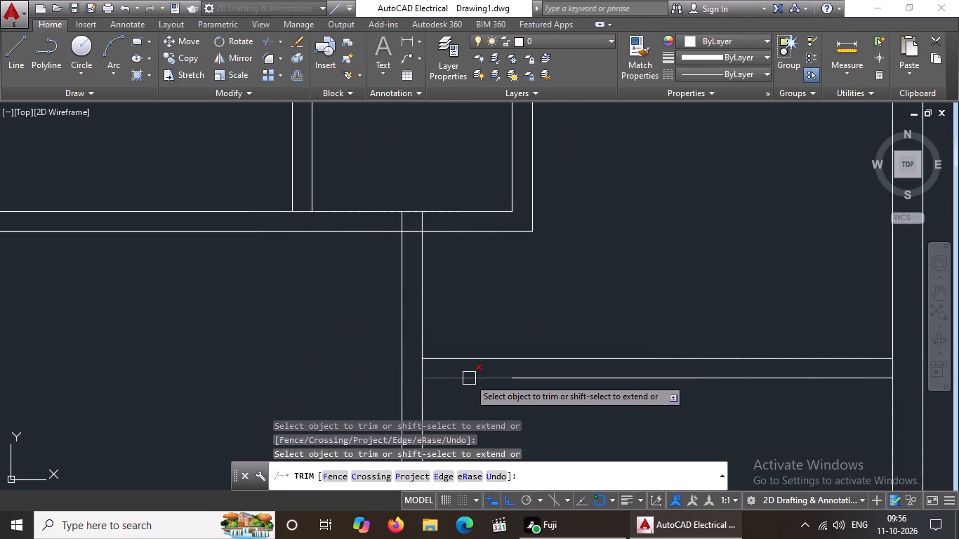
scroll(432, 363, "up", 3)
left_click(389, 378)
Trim the upper rooms' bottom wall line inside the left partition and the central wall's two line ends protruding into that bottom wall.
scroll(444, 330, "down", 5)
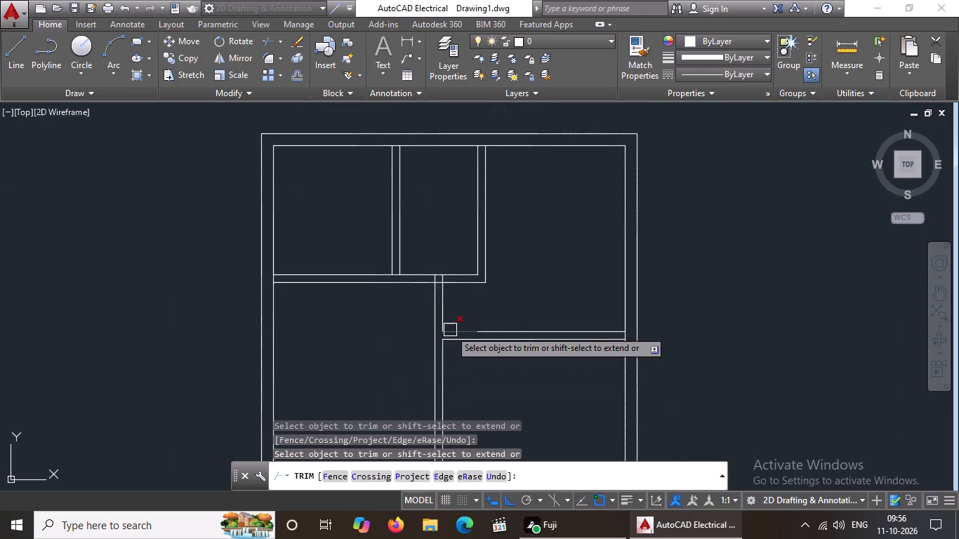
scroll(460, 261, "up", 5)
scroll(287, 315, "down", 3)
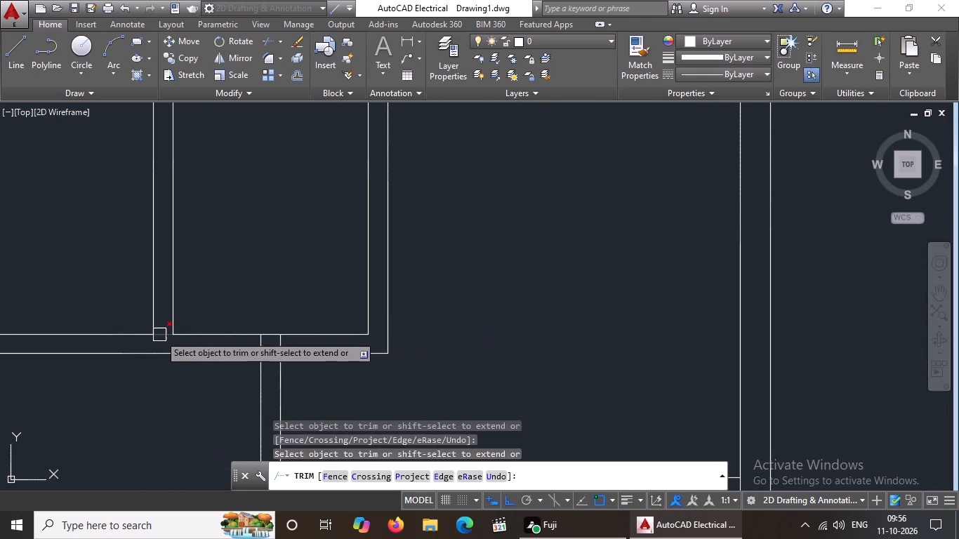
left_click(160, 333)
scroll(274, 359, "up", 2)
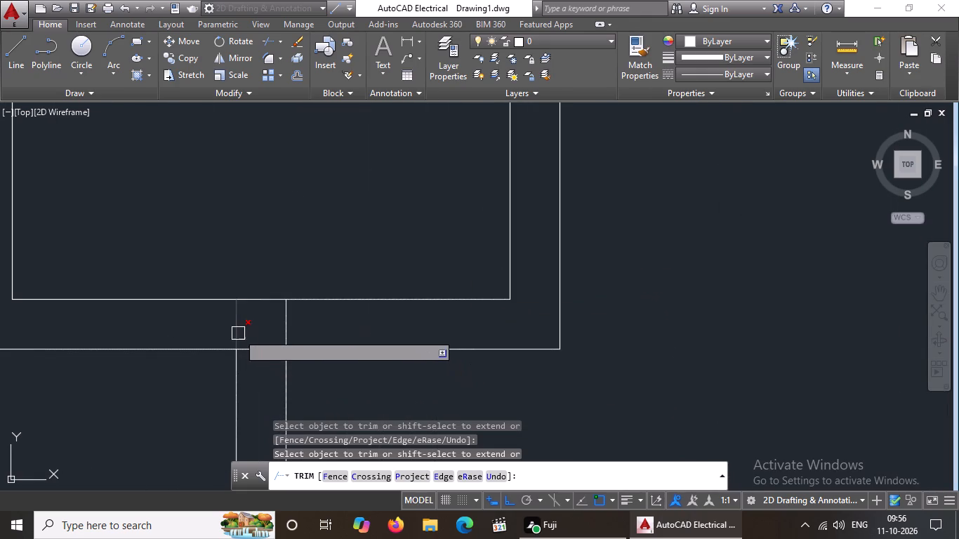
left_click(238, 333)
left_click(287, 336)
scroll(440, 307, "down", 2)
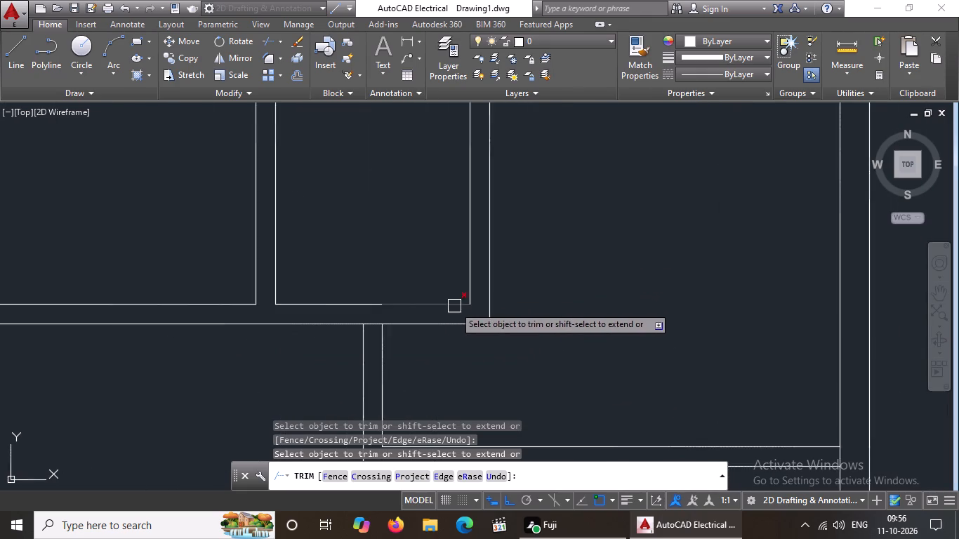
Trim the top wall's inner line between the line pairs of both upper partitions.
scroll(455, 305, "down", 2)
scroll(398, 172, "up", 2)
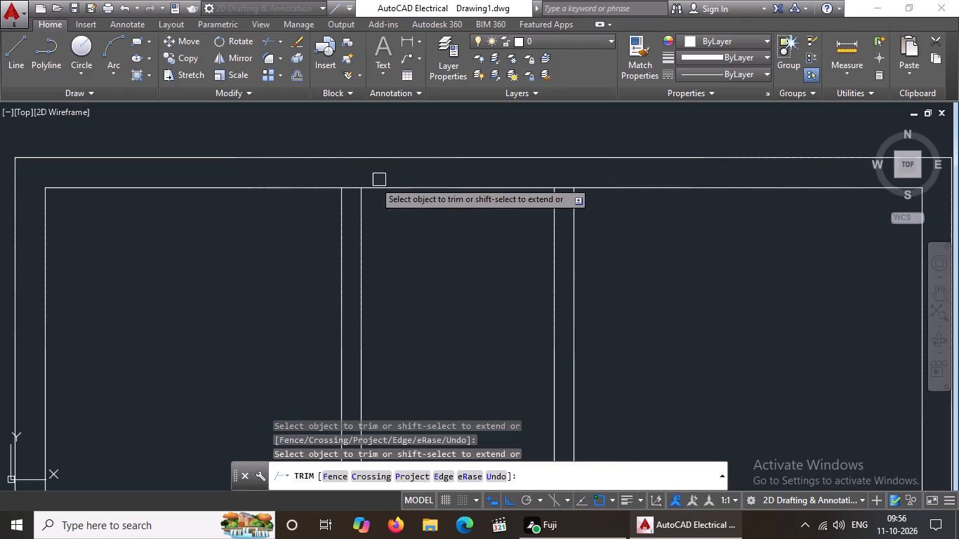
left_click(350, 187)
left_click(568, 187)
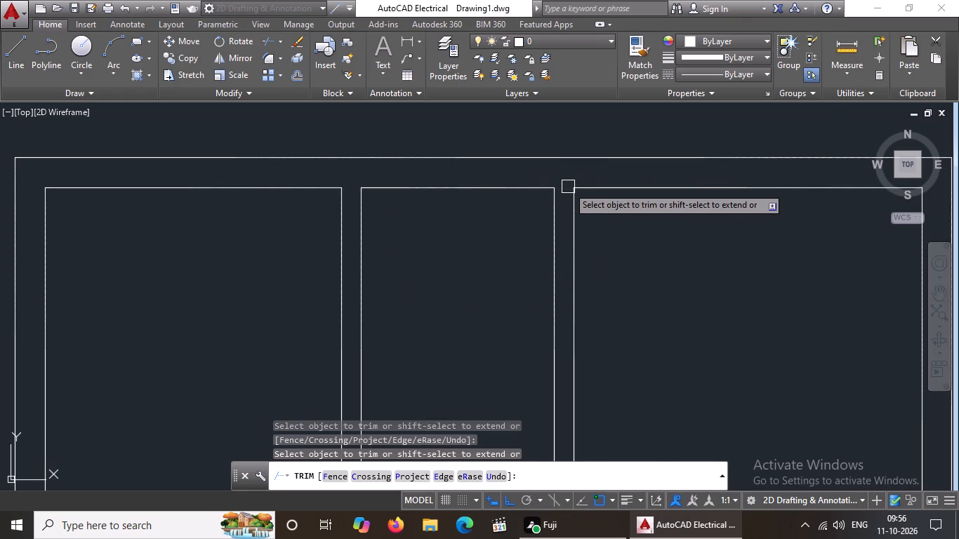
Trim the inner lines of the left and right outer walls where the horizontal interior walls meet them.
scroll(568, 187, "down", 4)
scroll(487, 239, "up", 5)
left_click(491, 232)
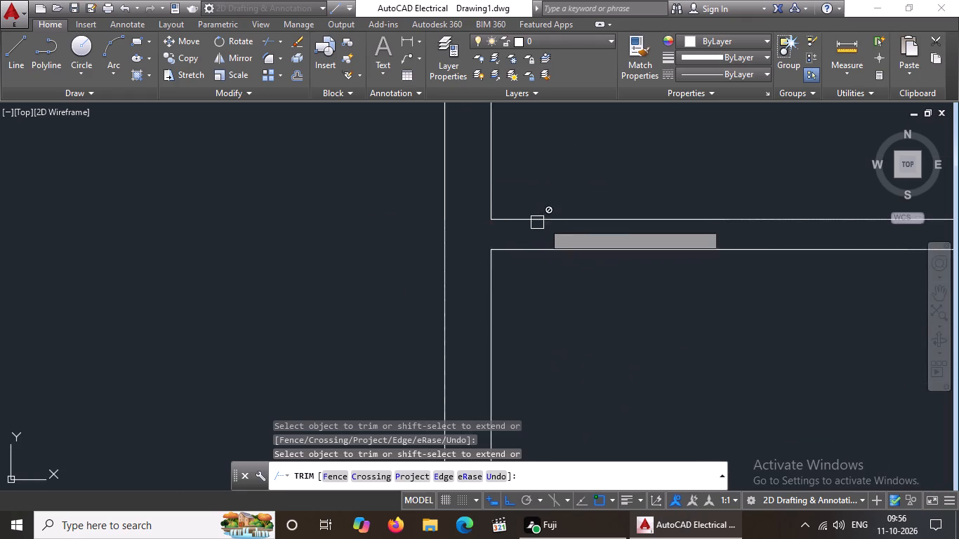
scroll(554, 219, "down", 4)
scroll(782, 264, "up", 2)
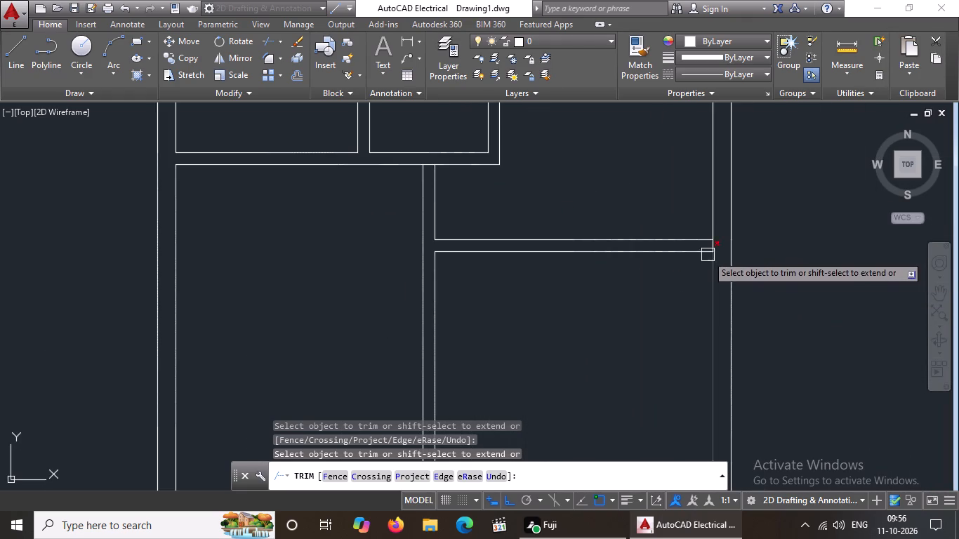
scroll(707, 253, "up", 2)
left_click(716, 237)
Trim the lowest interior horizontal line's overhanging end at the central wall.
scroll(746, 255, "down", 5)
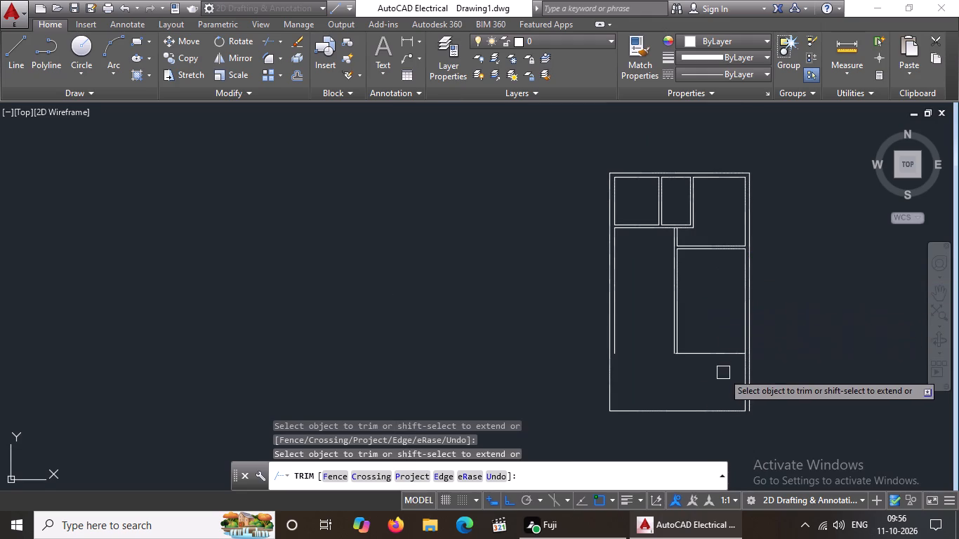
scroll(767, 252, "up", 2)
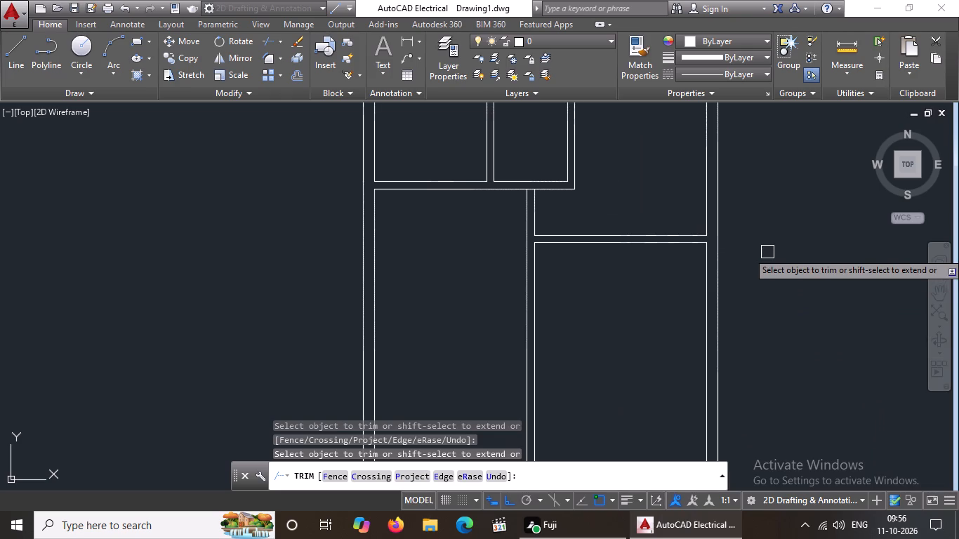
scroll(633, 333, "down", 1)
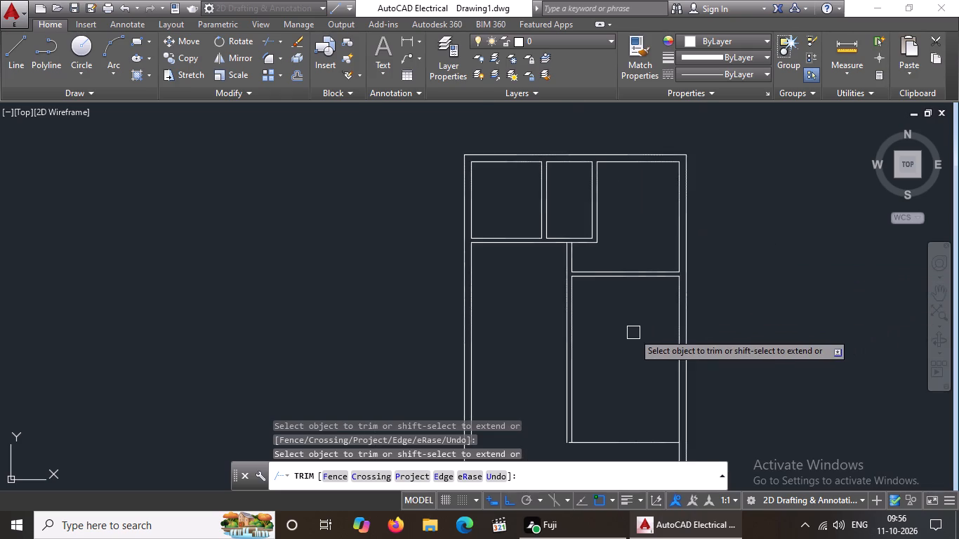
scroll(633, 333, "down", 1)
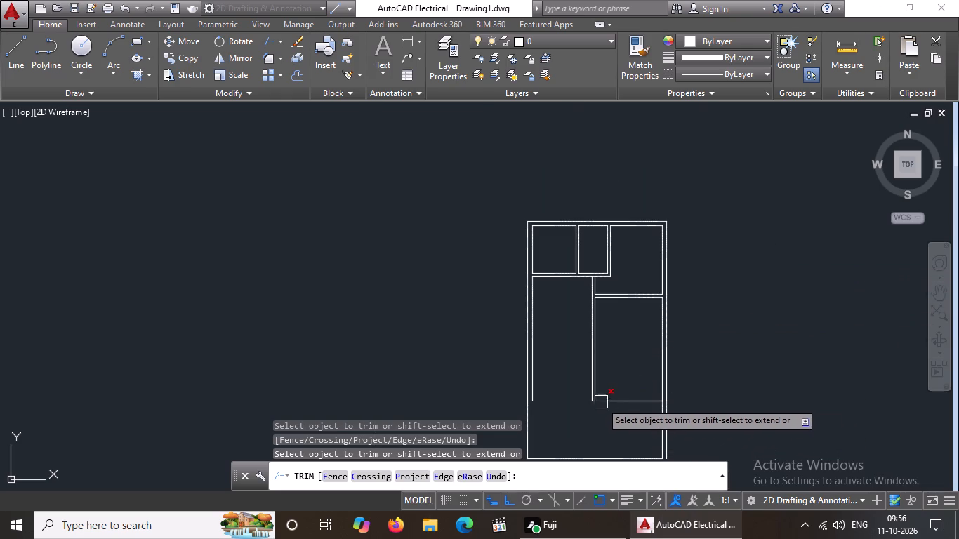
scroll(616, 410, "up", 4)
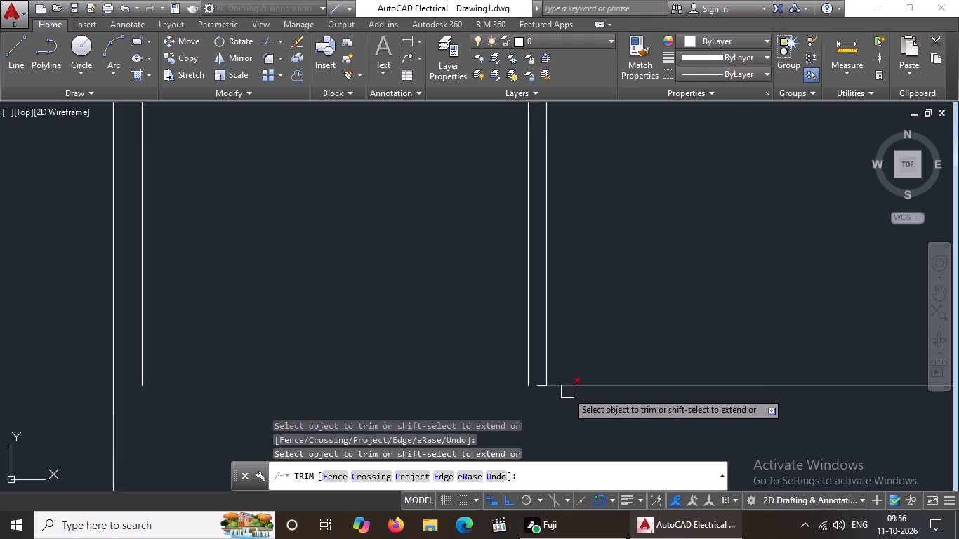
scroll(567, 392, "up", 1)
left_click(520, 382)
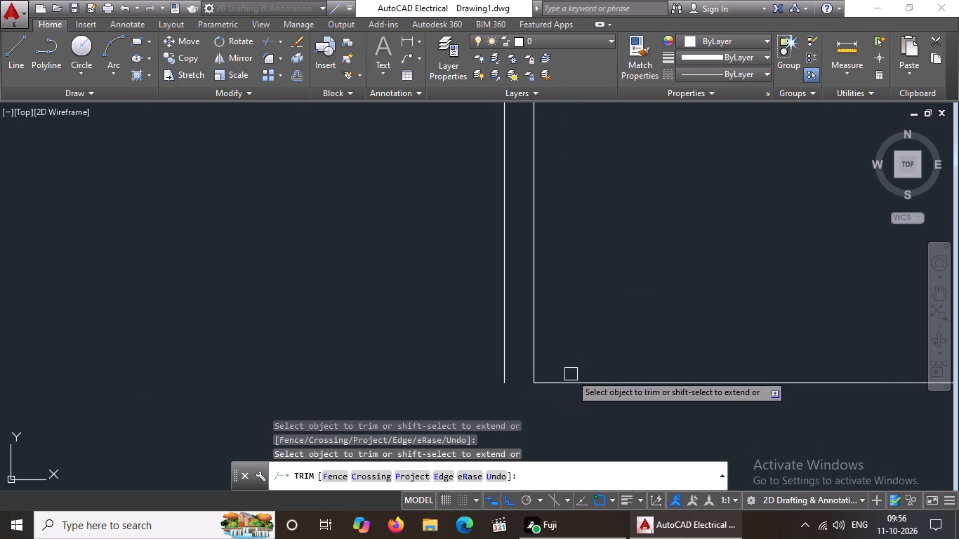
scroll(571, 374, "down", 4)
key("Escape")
Erase the lowest interior horizontal line between the central wall and the right outer wall.
left_click(642, 378)
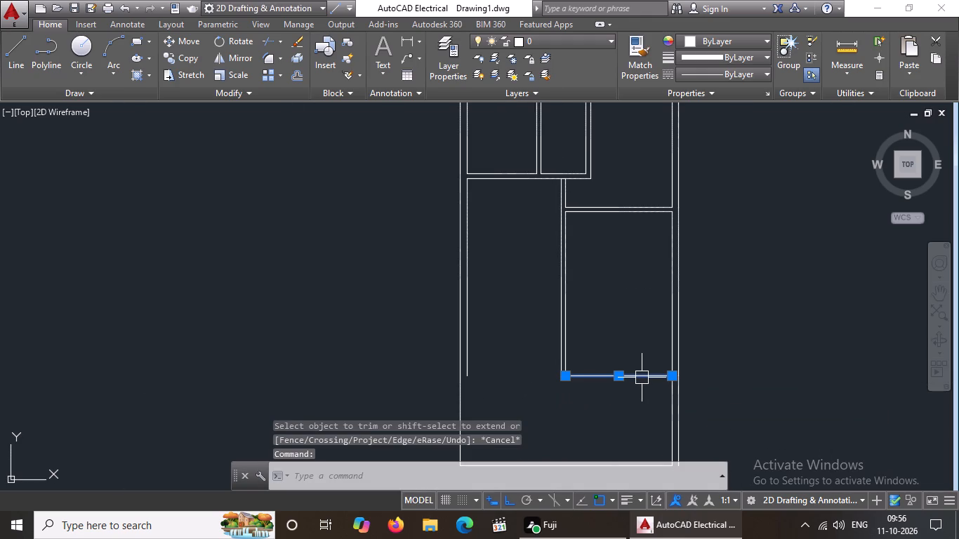
key("Delete")
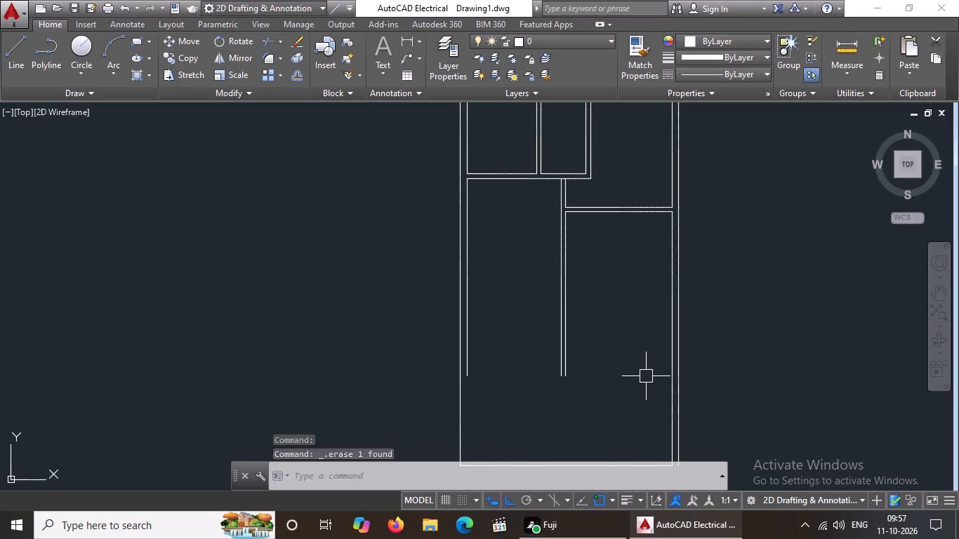
key("Escape")
Offset the lower line of the right-hand horizontal wall 3.6 downward to mark the next room's bottom edge.
key("o")
key("Return")
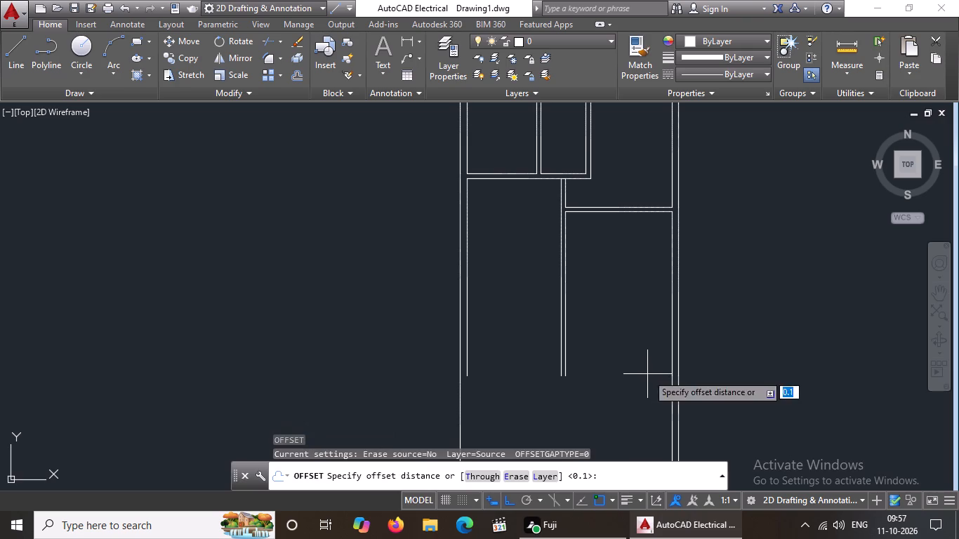
key("3")
key("period")
key("6")
key("Return")
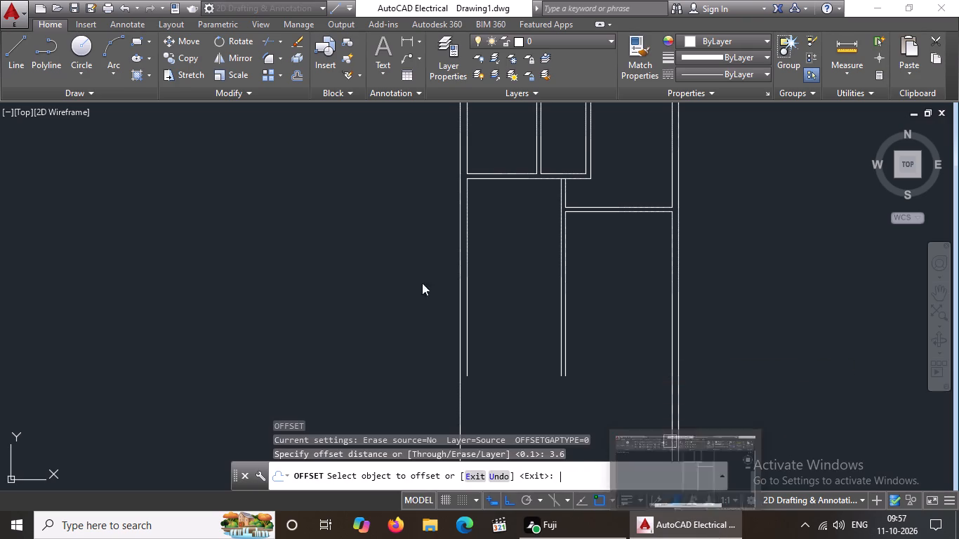
left_click(591, 215)
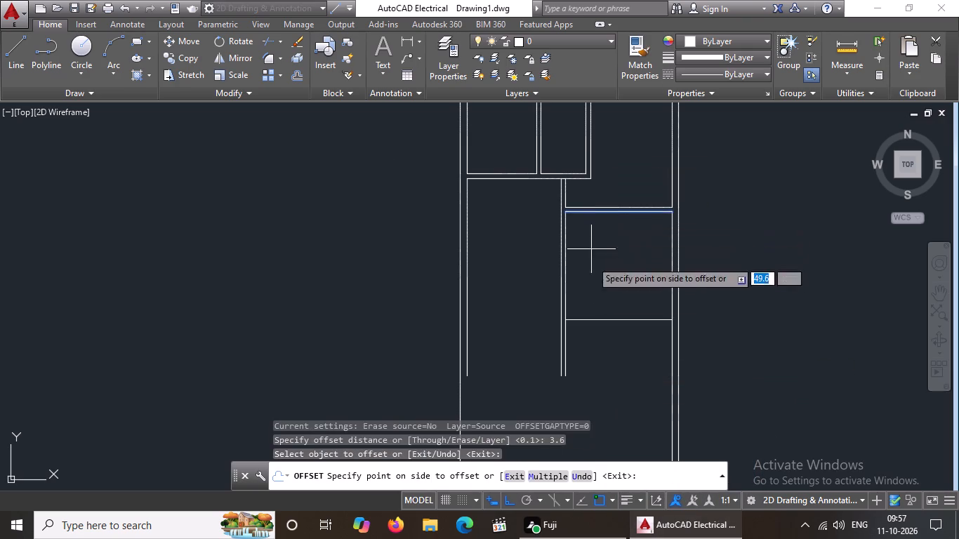
left_click(599, 319)
scroll(611, 312, "down", 1)
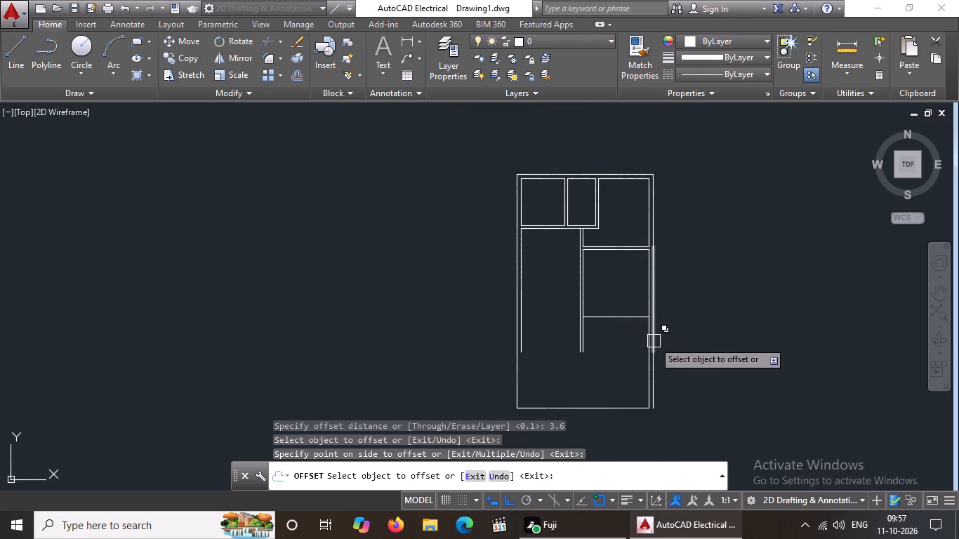
key("Escape")
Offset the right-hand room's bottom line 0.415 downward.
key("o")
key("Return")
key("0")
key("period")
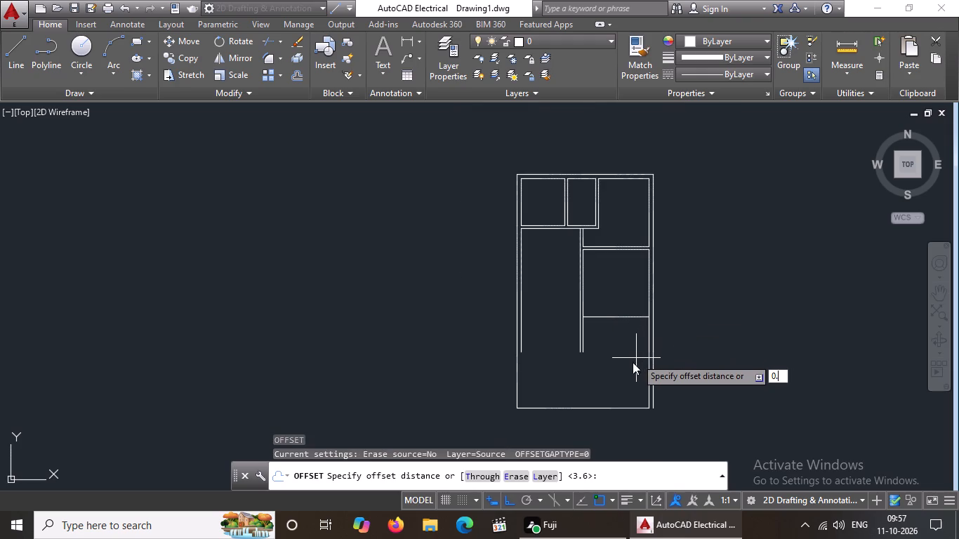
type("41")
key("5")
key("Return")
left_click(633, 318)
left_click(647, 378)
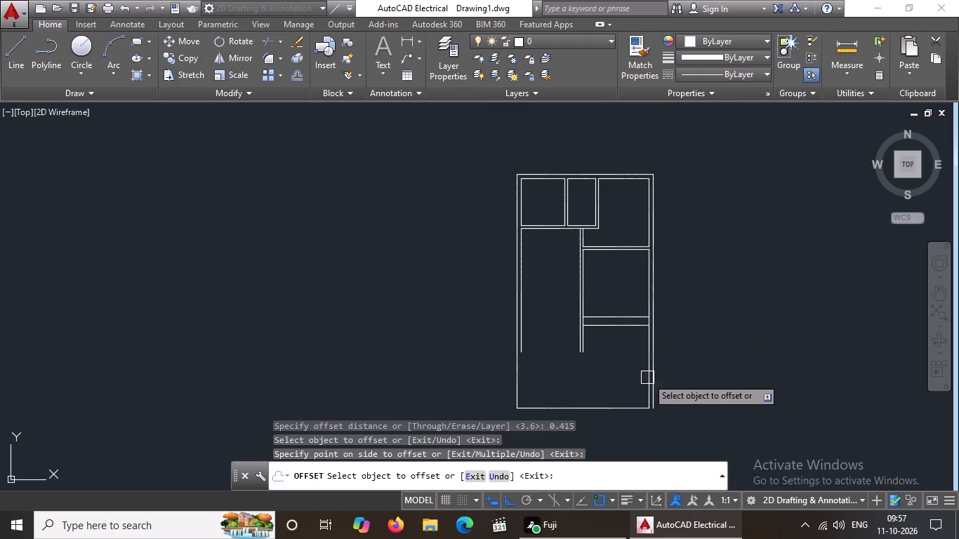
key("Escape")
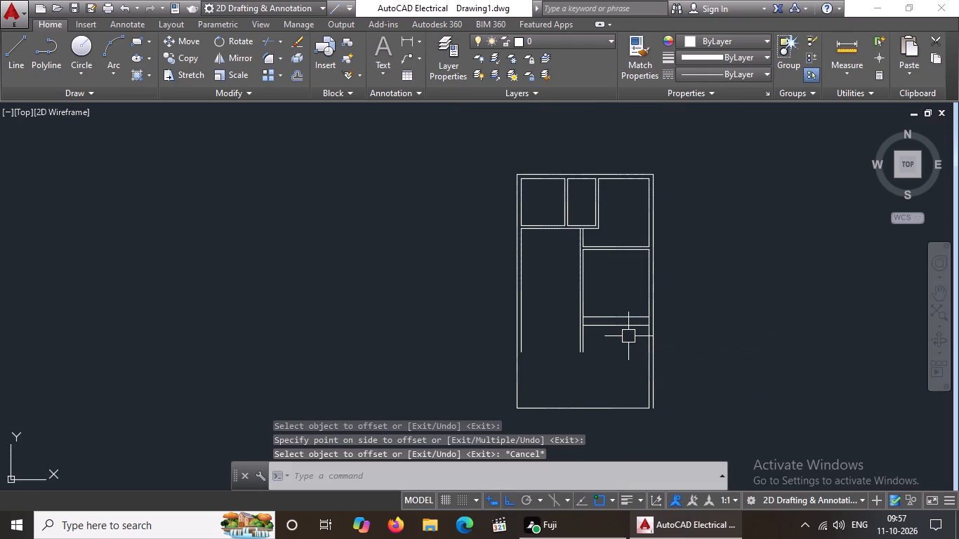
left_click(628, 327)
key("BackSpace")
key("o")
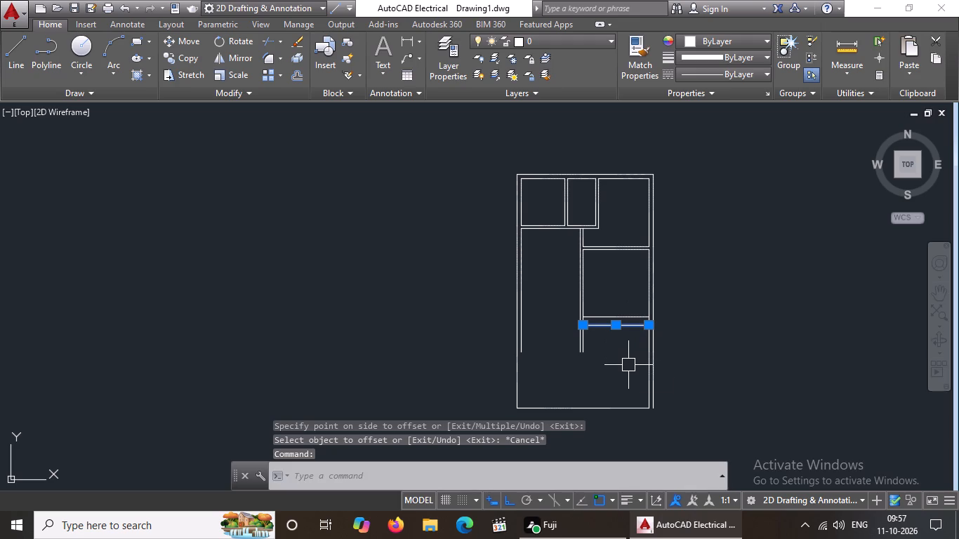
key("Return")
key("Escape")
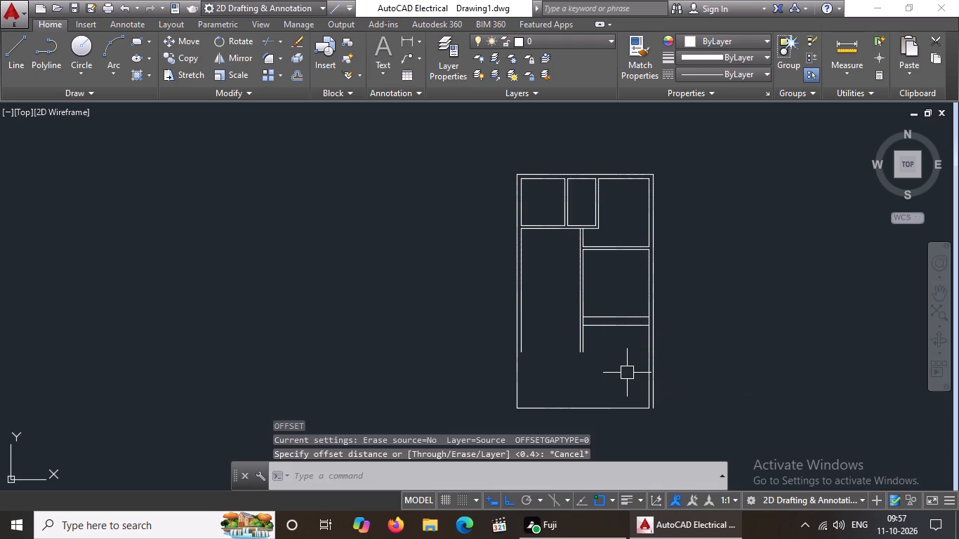
Offset the right-hand room's bottom line 0.15 downward to form the interior wall.
key("o")
key("Return")
key("0")
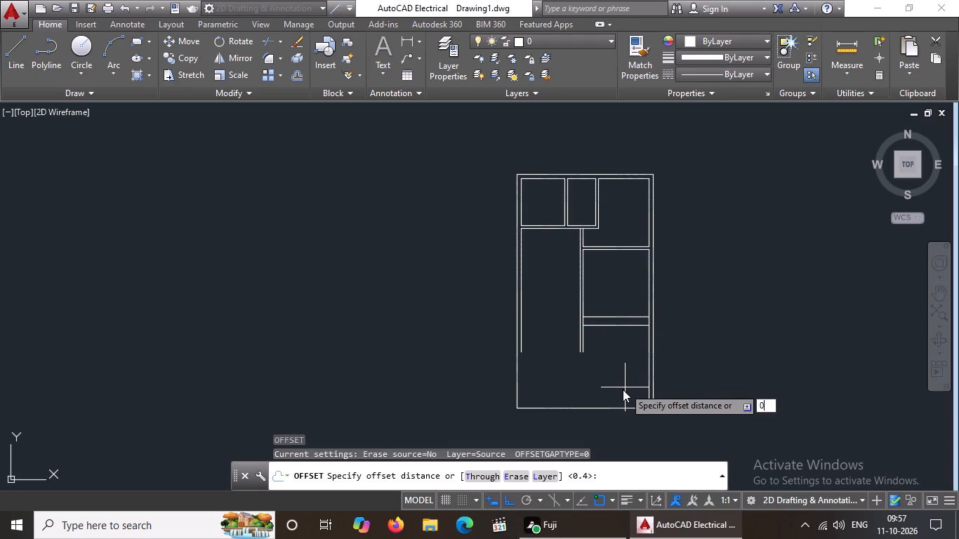
key("period")
key("1")
key("5")
key("Return")
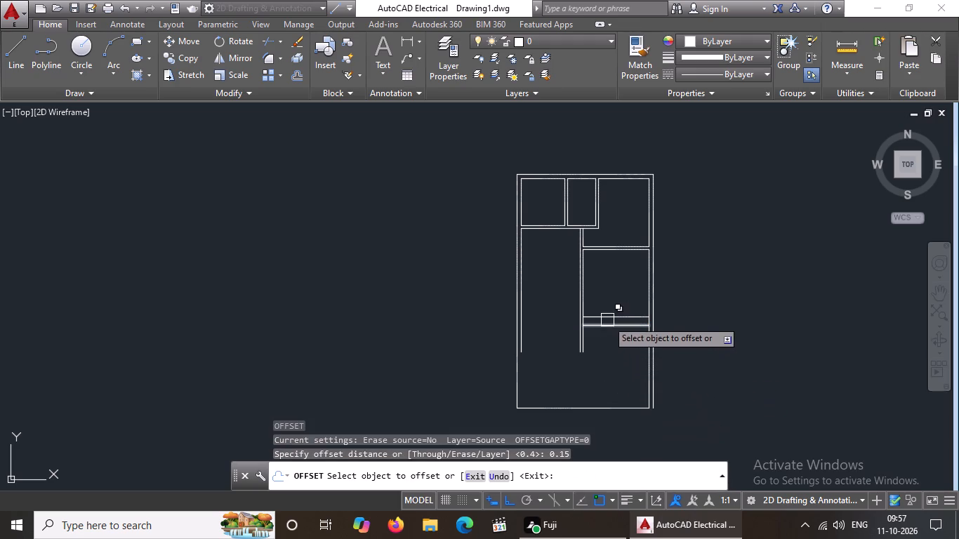
left_click(611, 317)
left_click(611, 323)
scroll(628, 329, "up", 2)
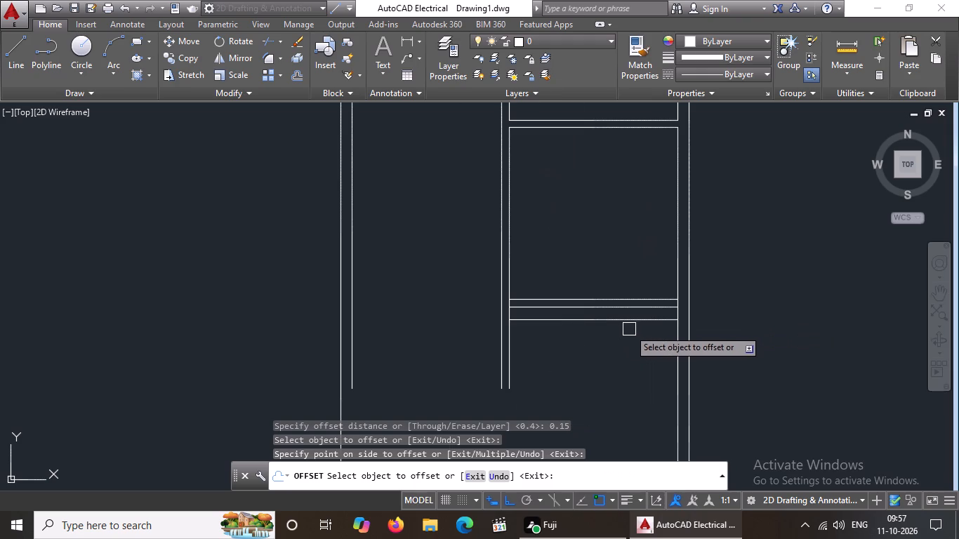
key("Escape")
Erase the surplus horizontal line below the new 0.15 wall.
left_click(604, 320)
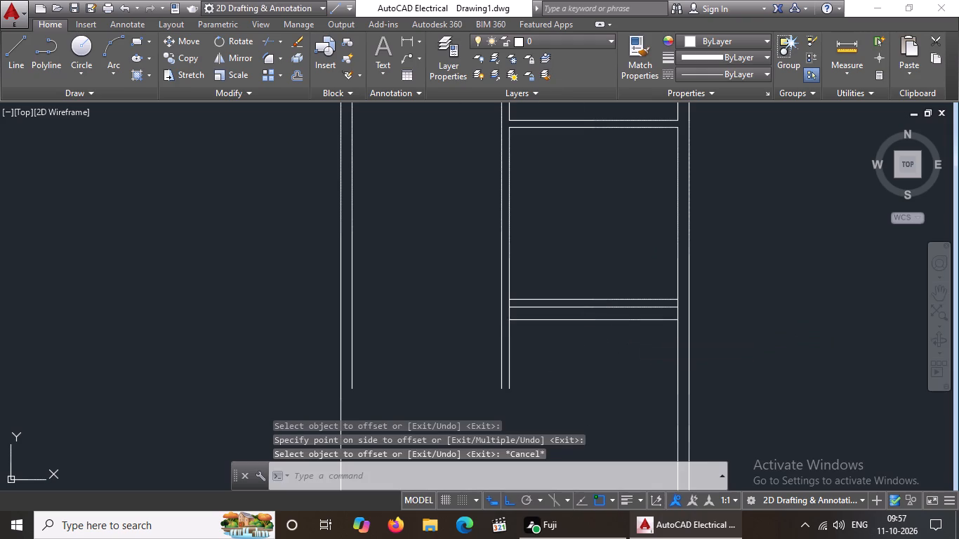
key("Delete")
Draw a horizontal line from the lower end of the left inner wall line across to the right wall's inner line.
scroll(616, 341, "down", 1)
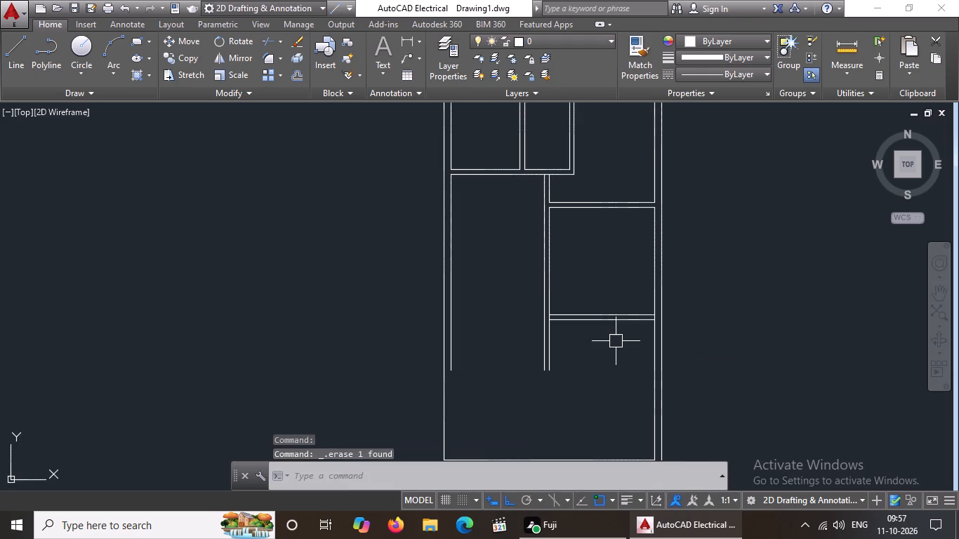
scroll(616, 340, "down", 2)
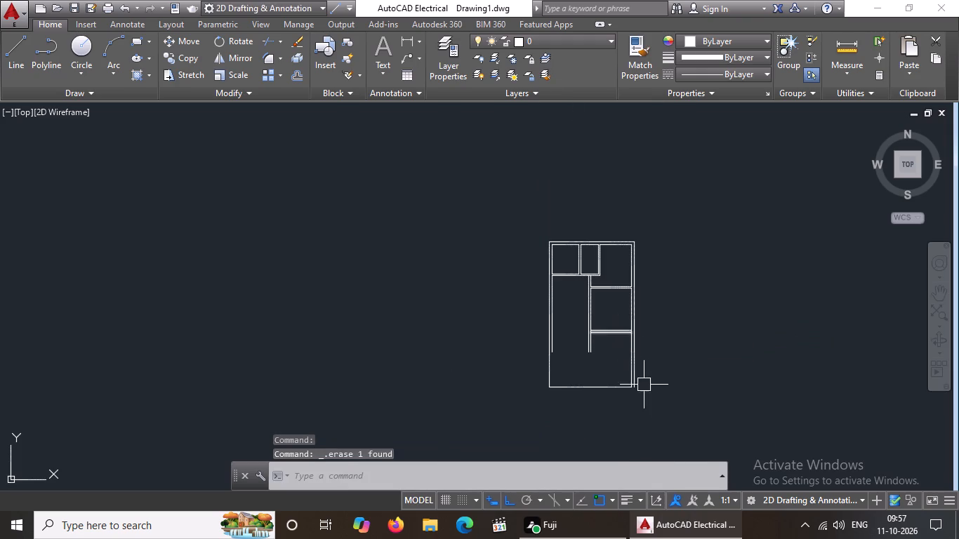
middle_click_drag(628, 369, 636, 337)
scroll(636, 337, "up", 1)
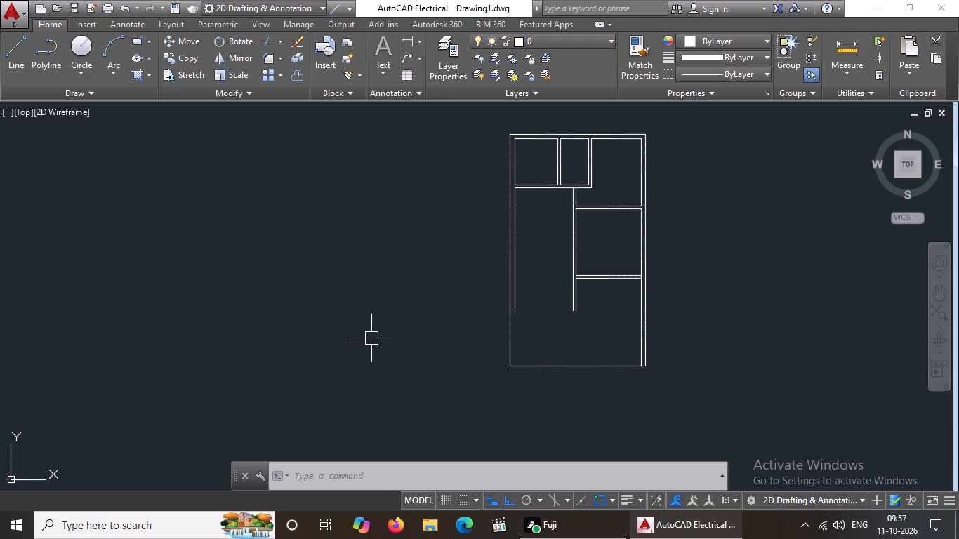
left_click(29, 48)
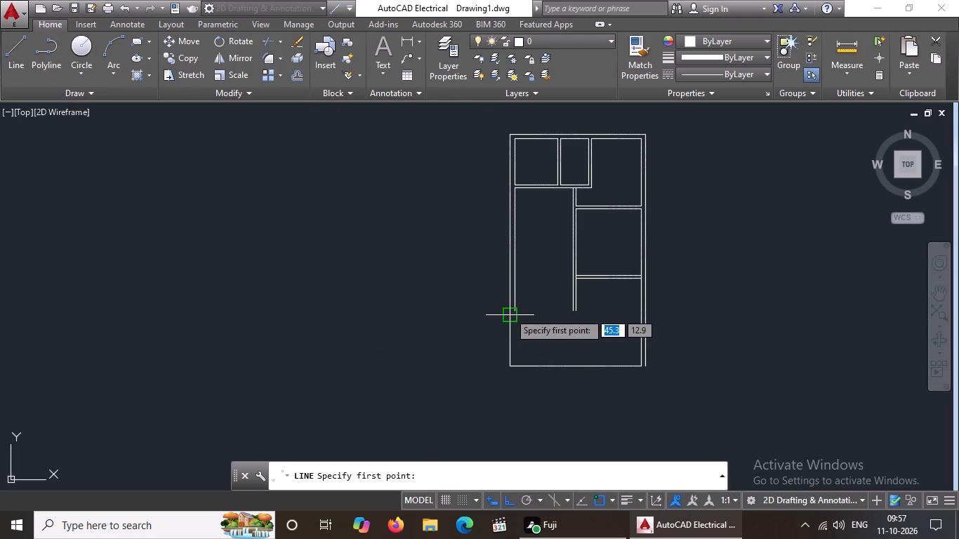
scroll(512, 306, "up", 3)
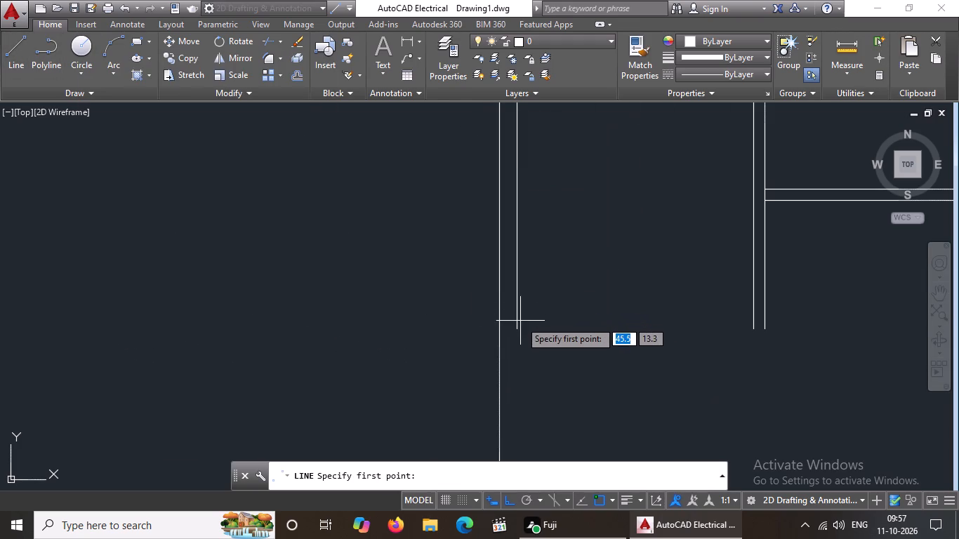
left_click_drag(512, 329, 535, 327)
scroll(722, 319, "down", 4)
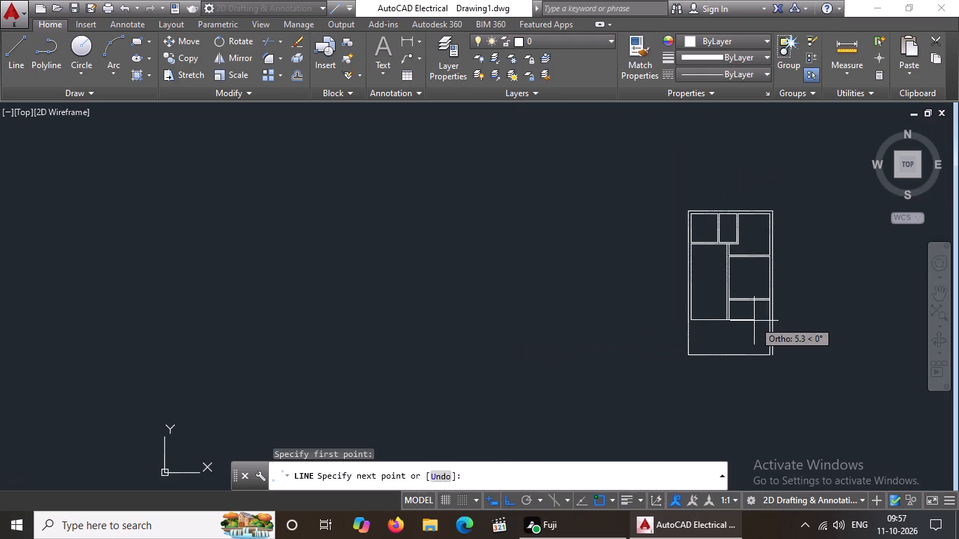
scroll(779, 318, "up", 3)
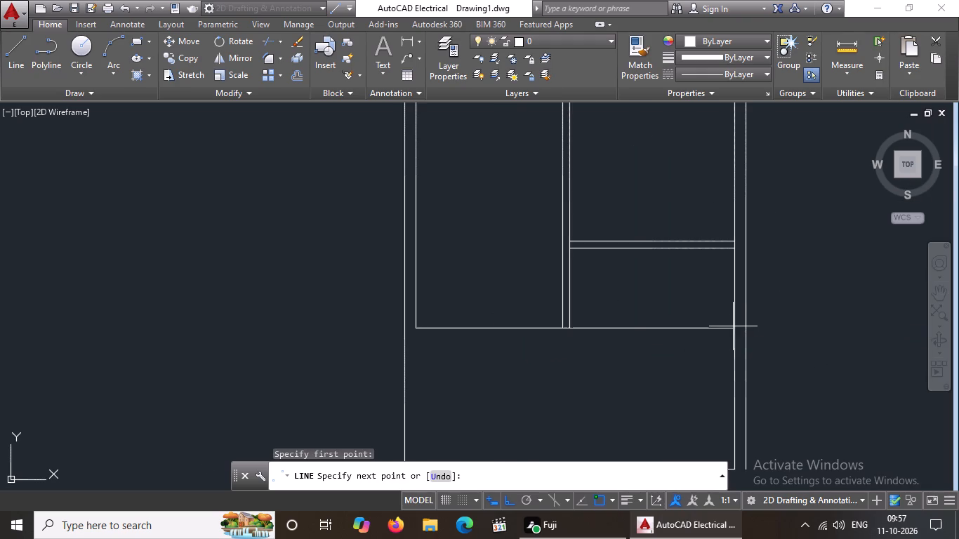
left_click(737, 329)
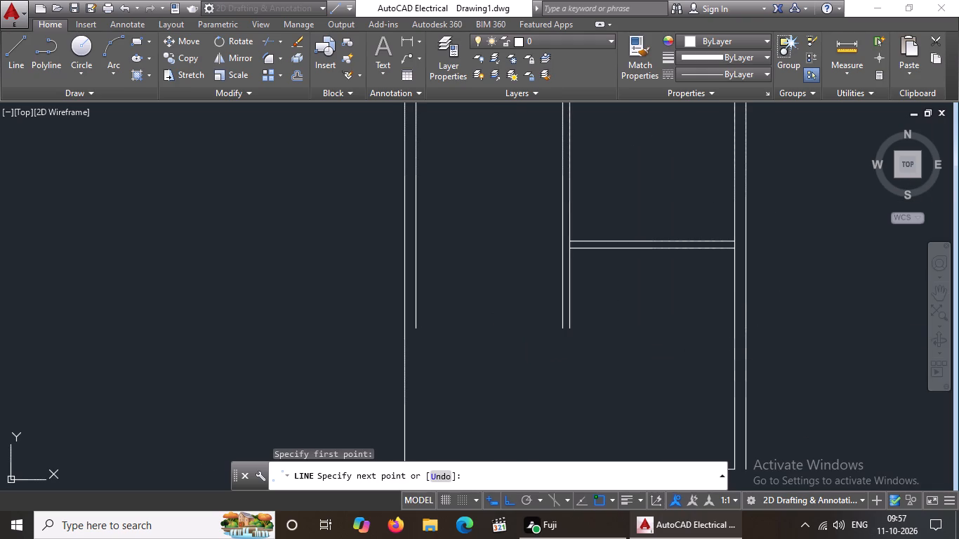
key("Escape")
Offset the new horizontal line across the plan 0.15 downward.
scroll(727, 328, "down", 2)
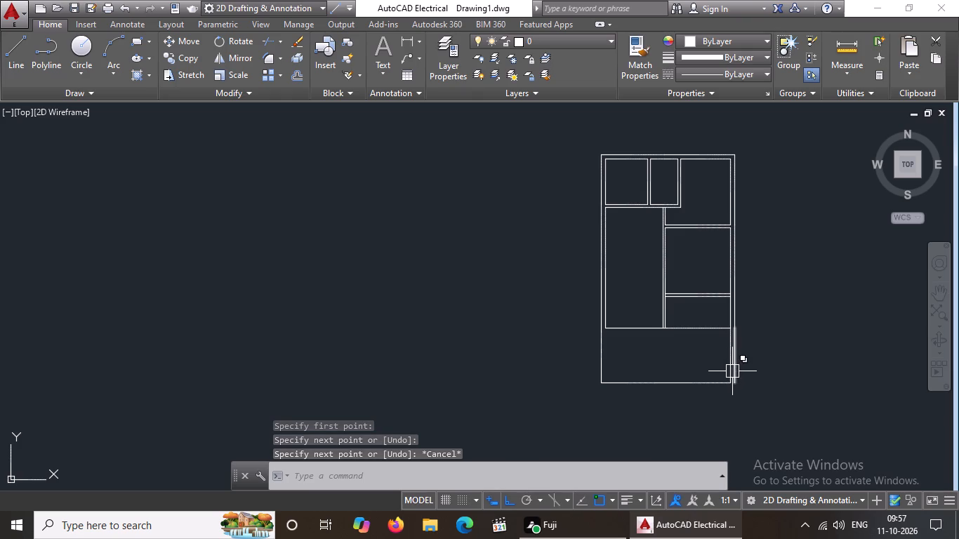
scroll(710, 370, "down", 2)
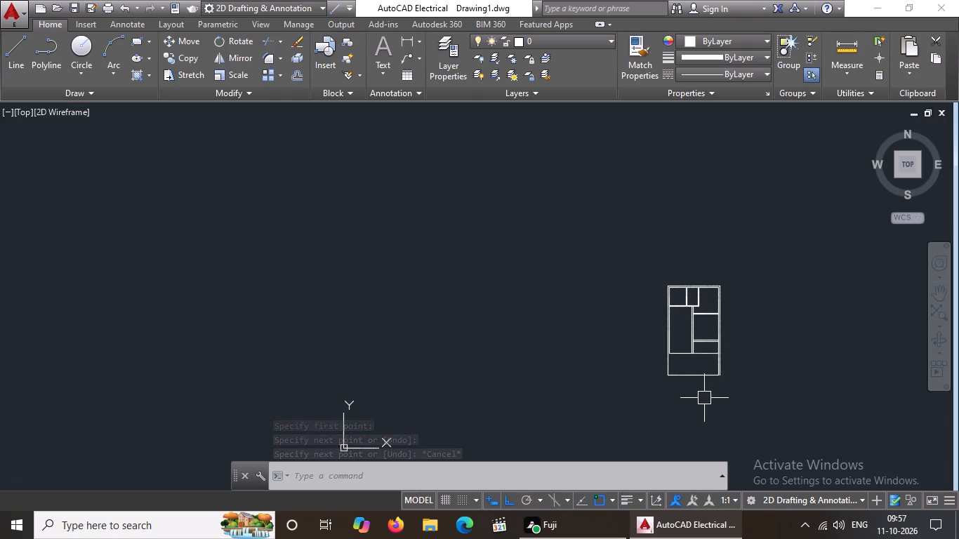
scroll(702, 397, "up", 2)
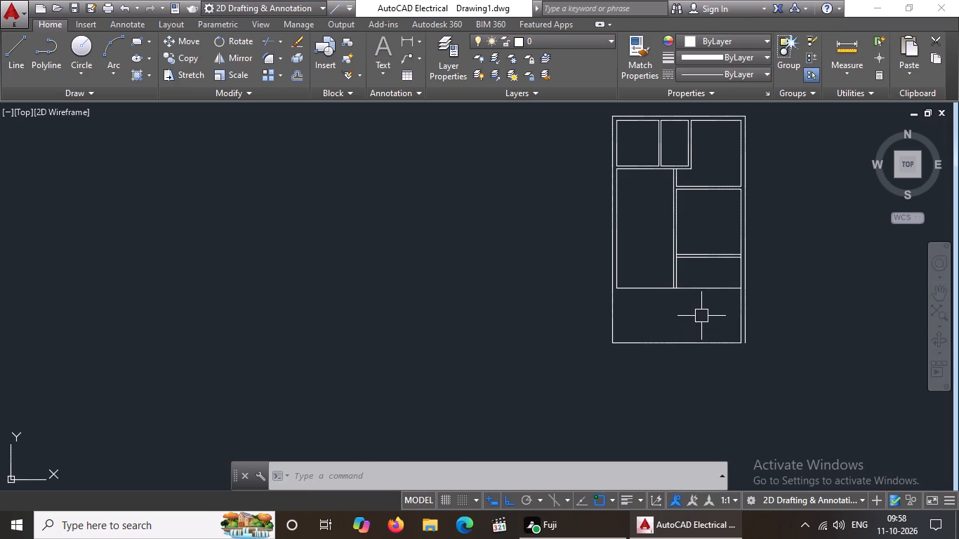
key("Escape")
key("o")
key("Return")
type("0.")
key("1")
key("5")
key("Return")
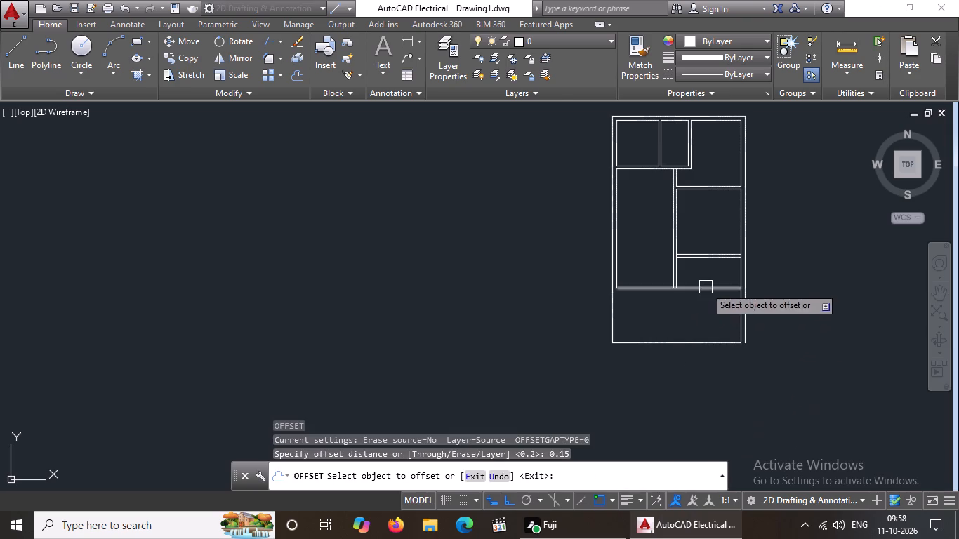
left_click(706, 286)
left_click(707, 307)
scroll(707, 302, "up", 2)
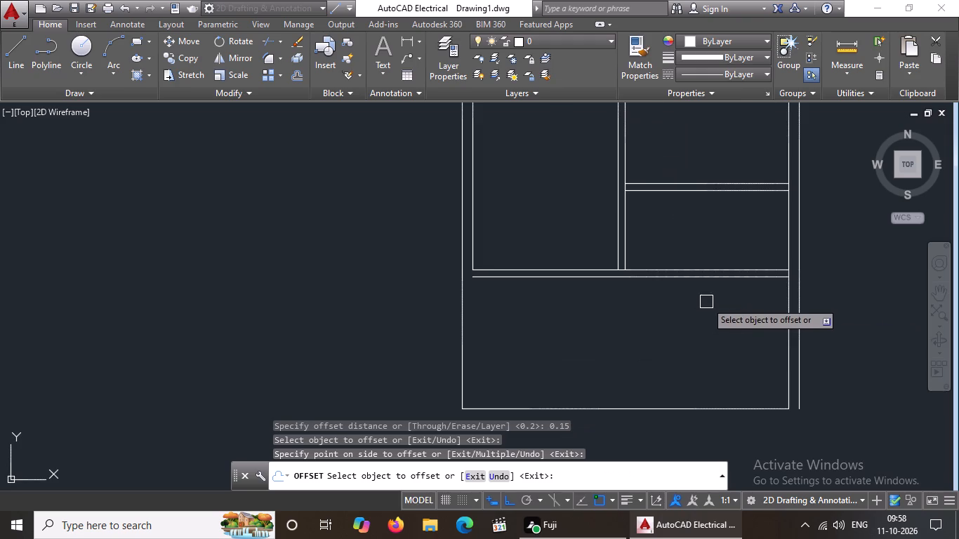
key("Escape")
Offset the same upper horizontal line 0.23 downward to mark the thicker wall's lower face.
key("o")
key("Return")
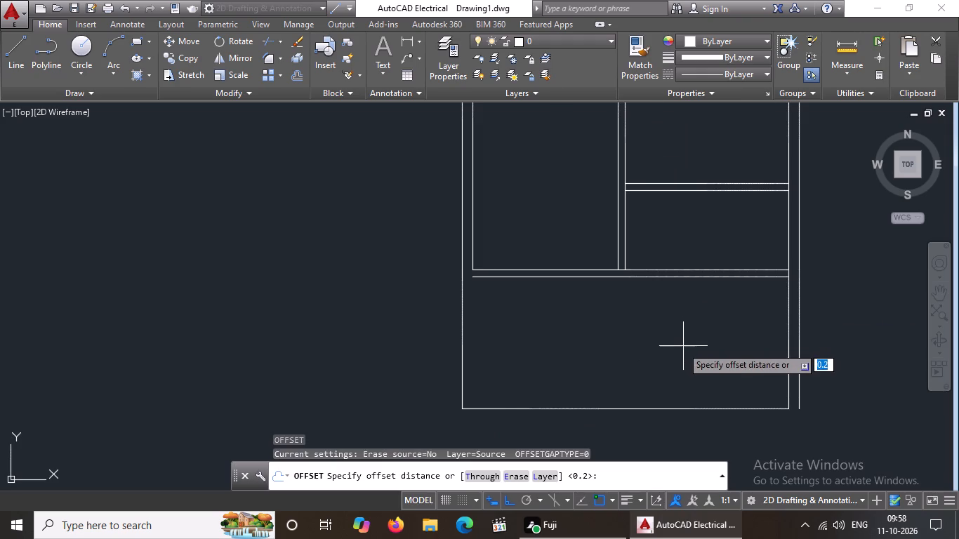
key("0")
key("period")
key("2")
key("3")
key("Return")
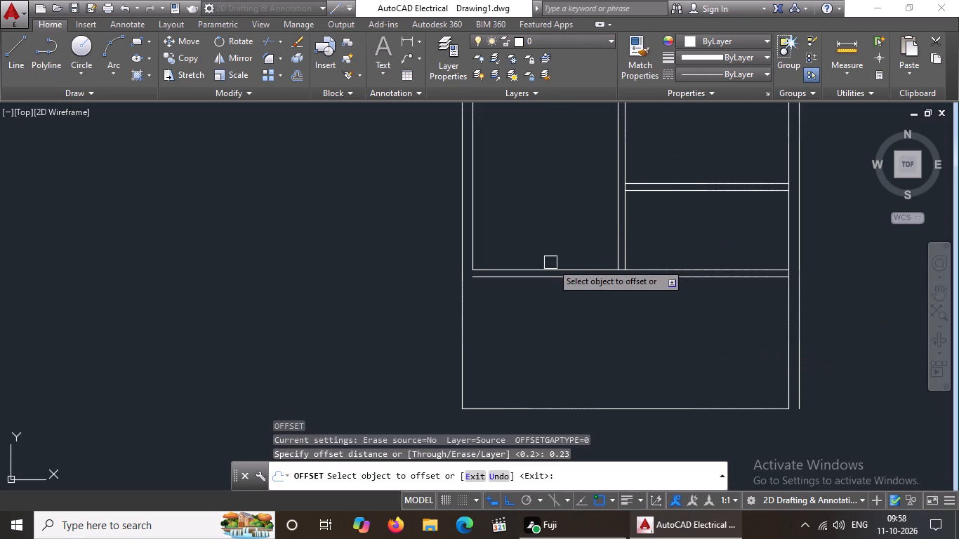
left_click(564, 267)
left_click(564, 295)
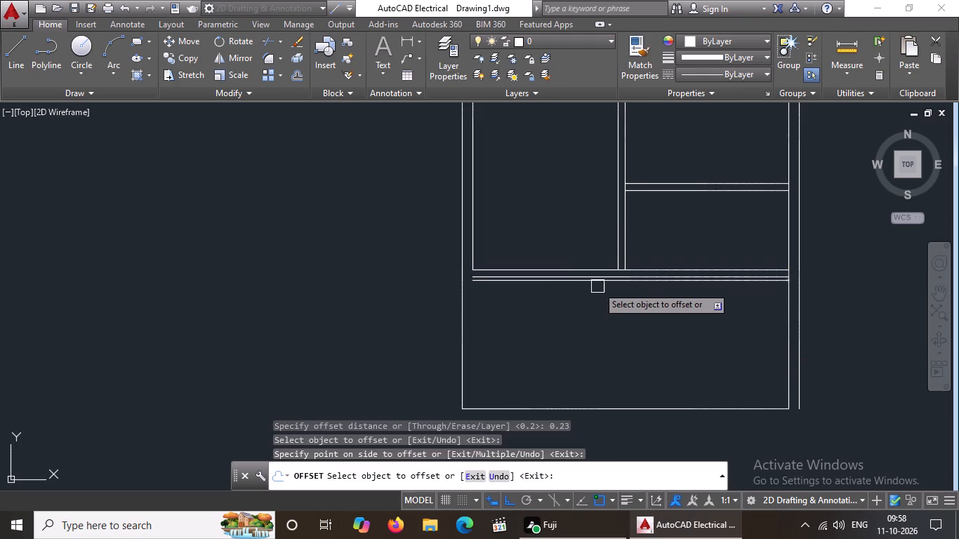
key("Escape")
Extend both lines of the central vertical wall down to the lowest 0.23 offset line.
scroll(640, 273, "up", 3)
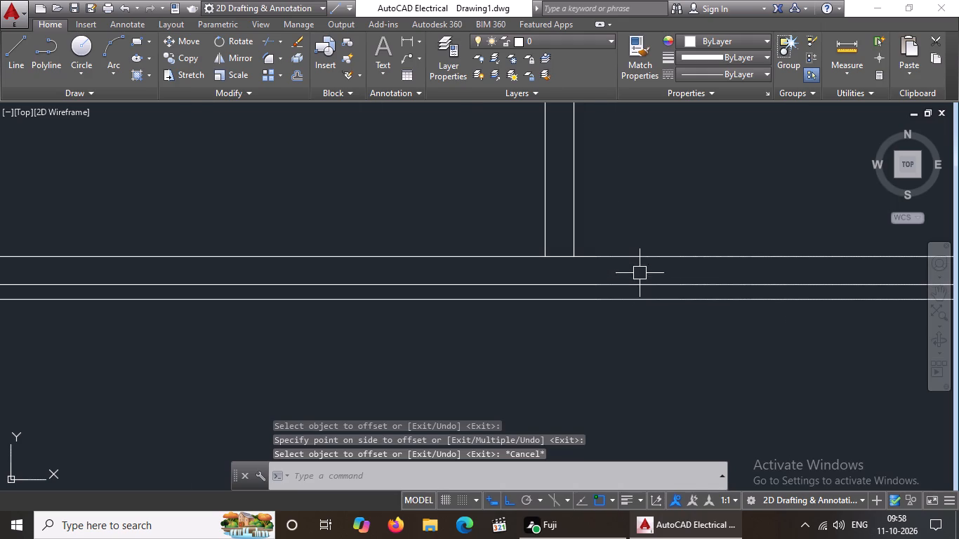
key("Escape")
key("e")
type("x")
key("space")
key("space")
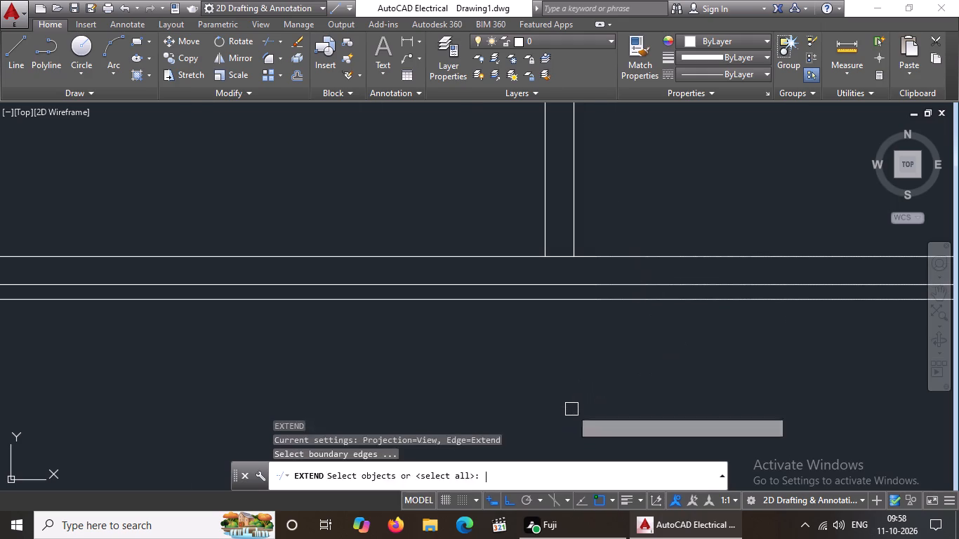
left_click(543, 233)
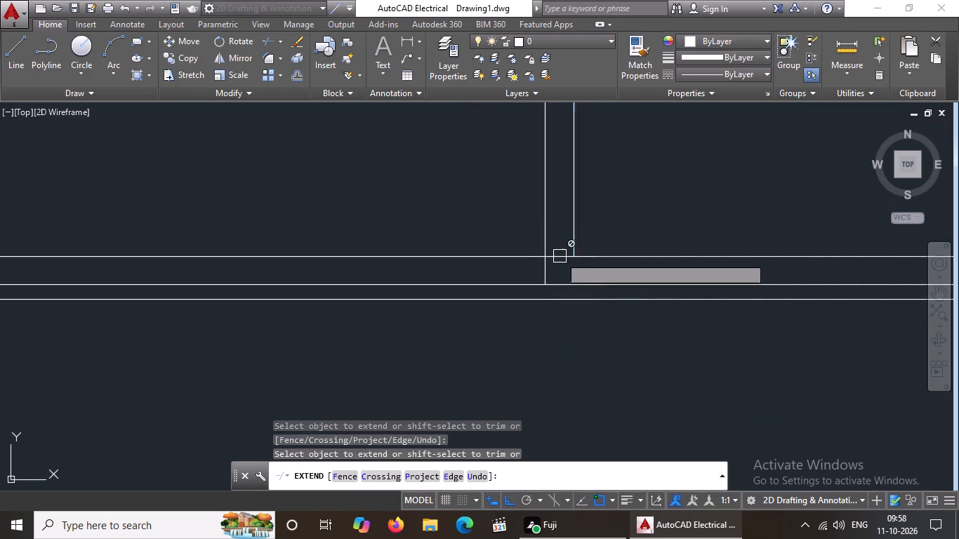
left_click(544, 267)
left_click(577, 232)
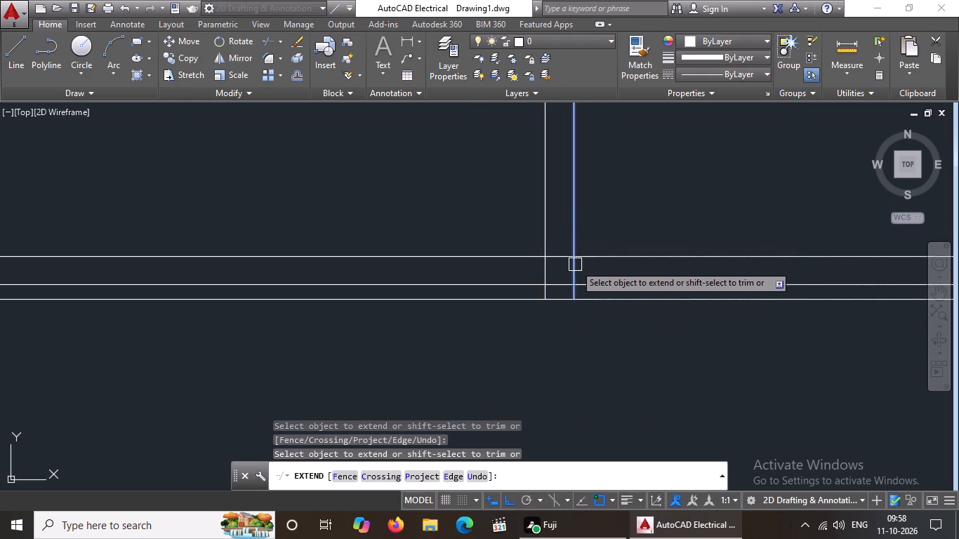
left_click(575, 266)
scroll(575, 266, "down", 3)
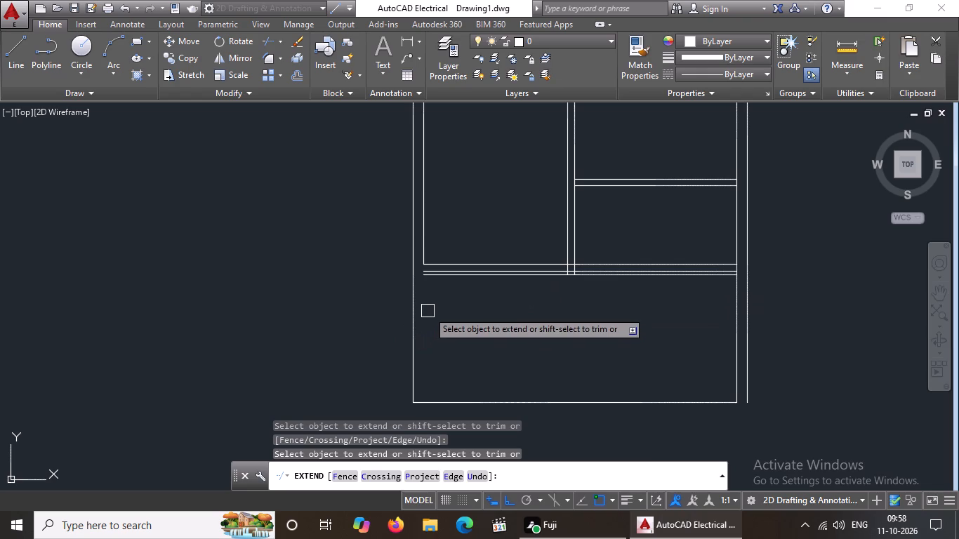
key("Escape")
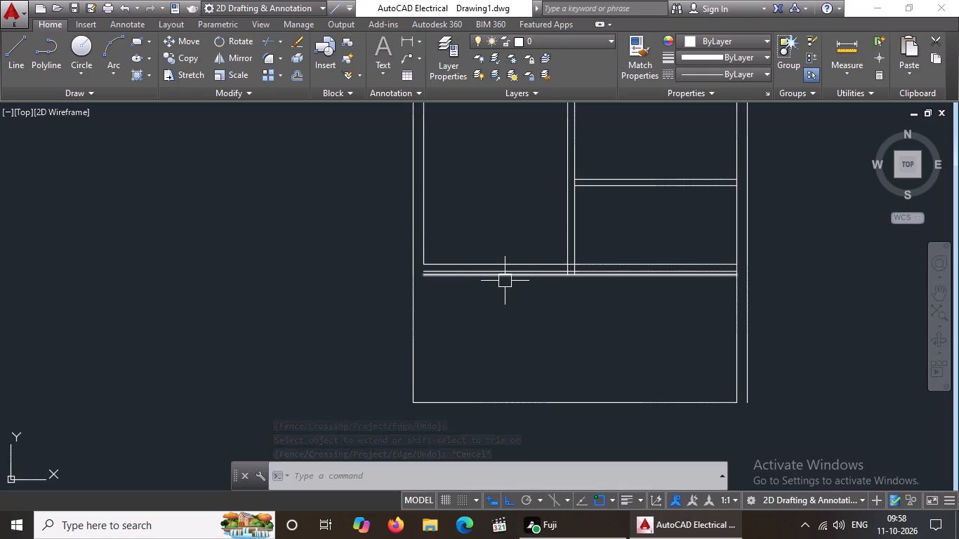
key("Escape")
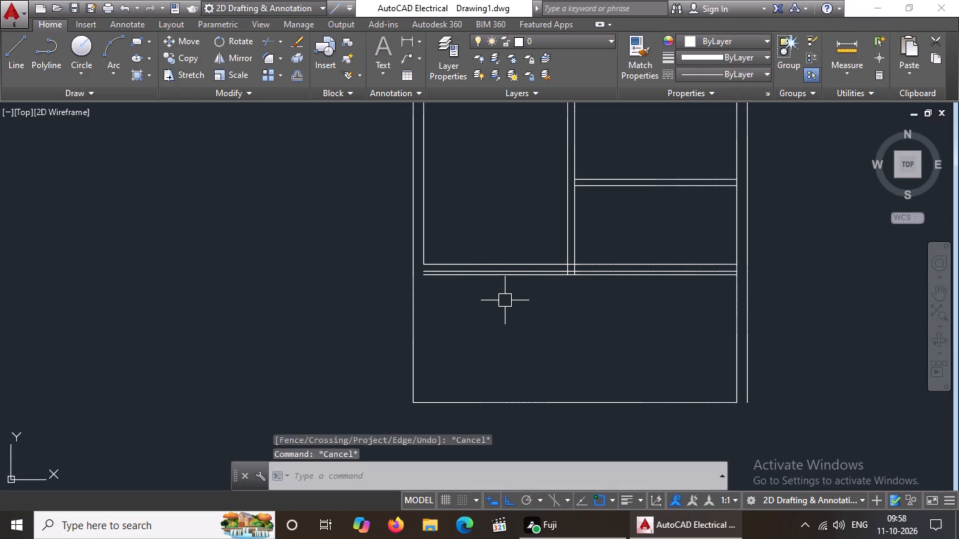
Trim away the 0.15 offset line below the left-hand room and across the central vertical wall.
key("t")
key("r")
key("space")
key("space")
scroll(489, 305, "up", 3)
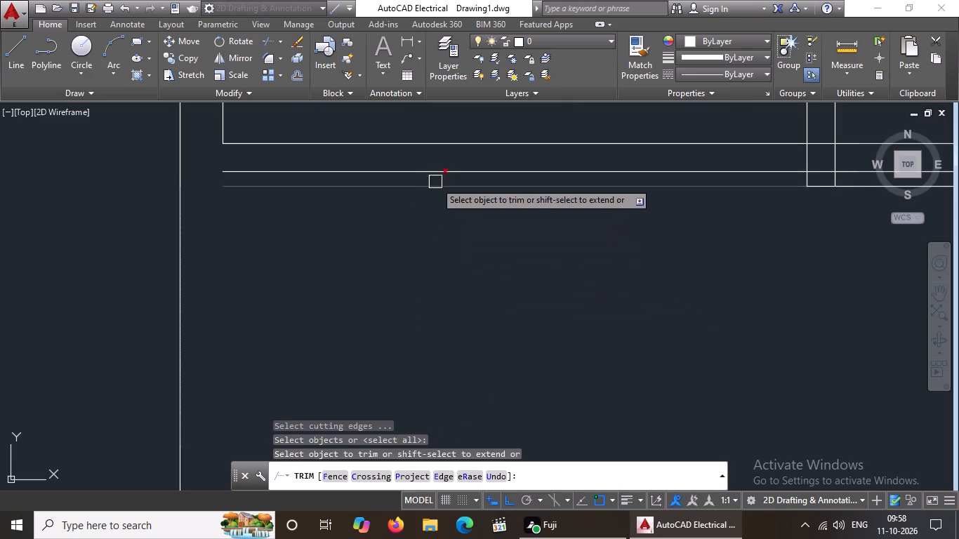
left_click(438, 171)
scroll(508, 189, "down", 3)
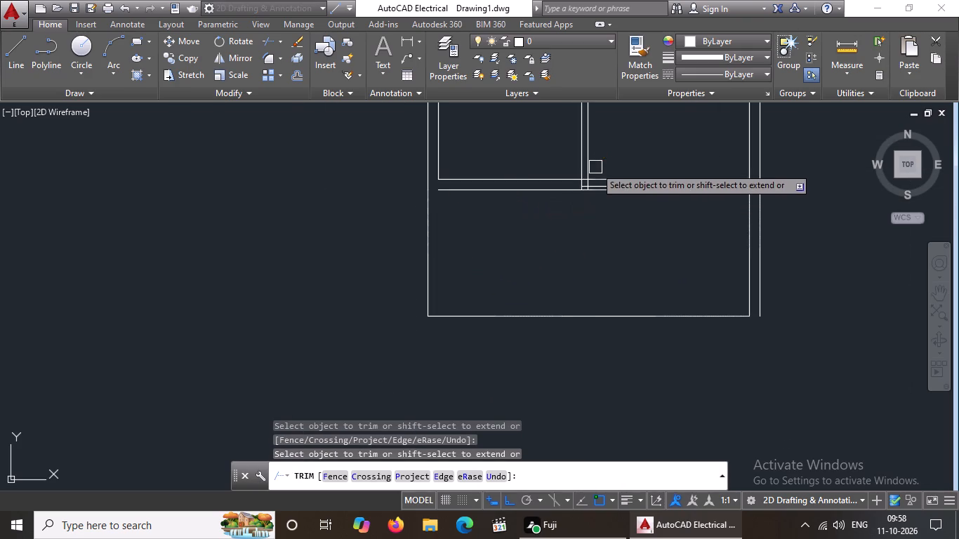
scroll(595, 167, "up", 3)
left_click(550, 244)
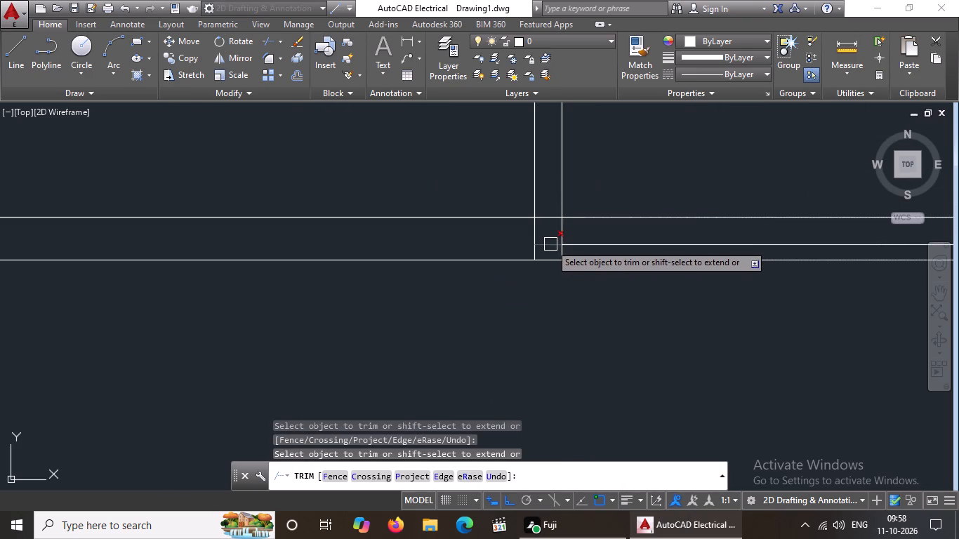
Trim the upper horizontal line and both vertical lines inside the junction to open the central wall into the horizontal wall.
left_click(550, 216)
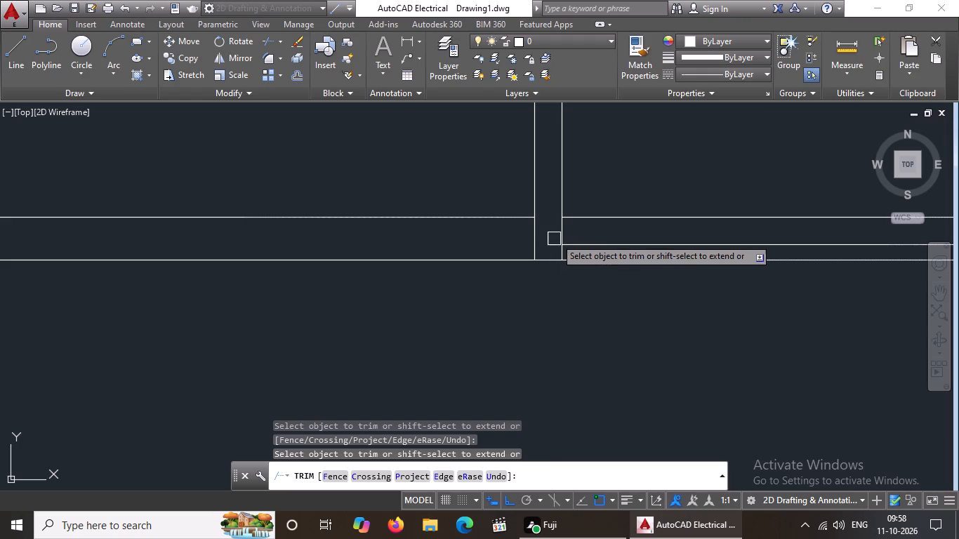
left_click(558, 234)
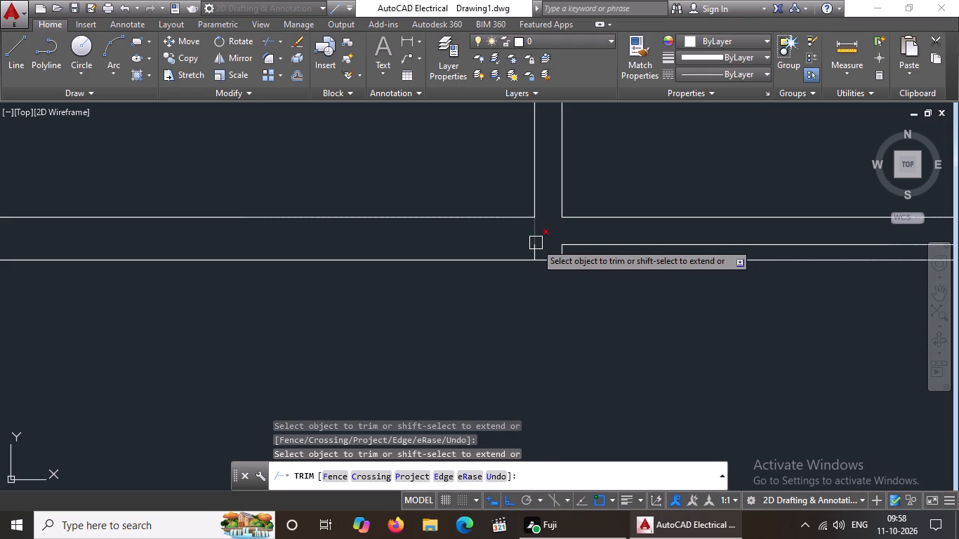
left_click(532, 231)
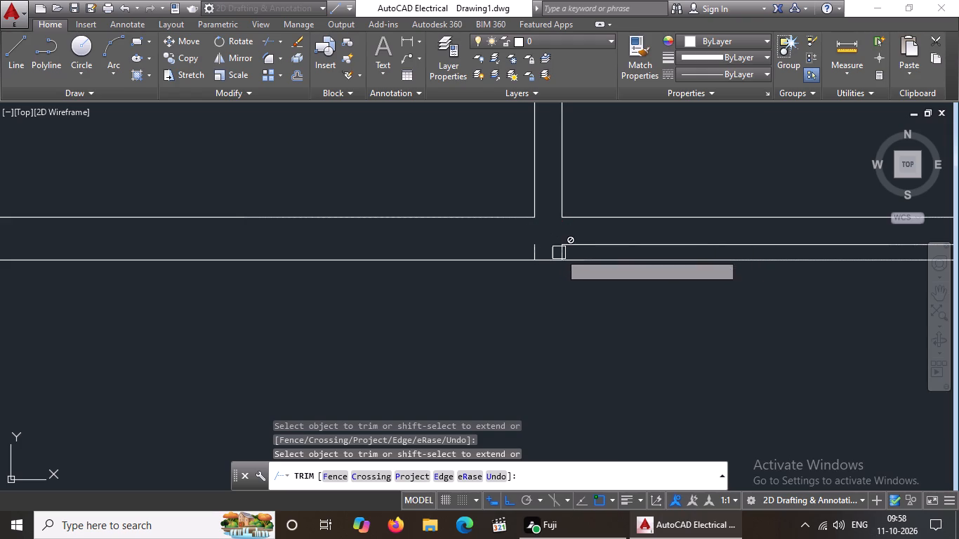
Trim away the 0.23 offset line to the right of the central vertical wall.
scroll(579, 258, "up", 1)
left_click(571, 258)
scroll(585, 250, "down", 2)
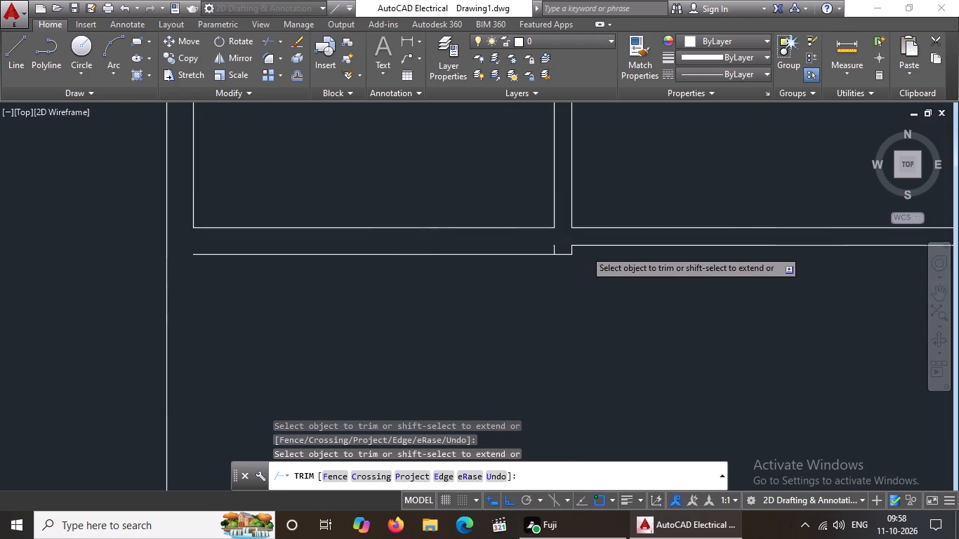
scroll(585, 250, "down", 3)
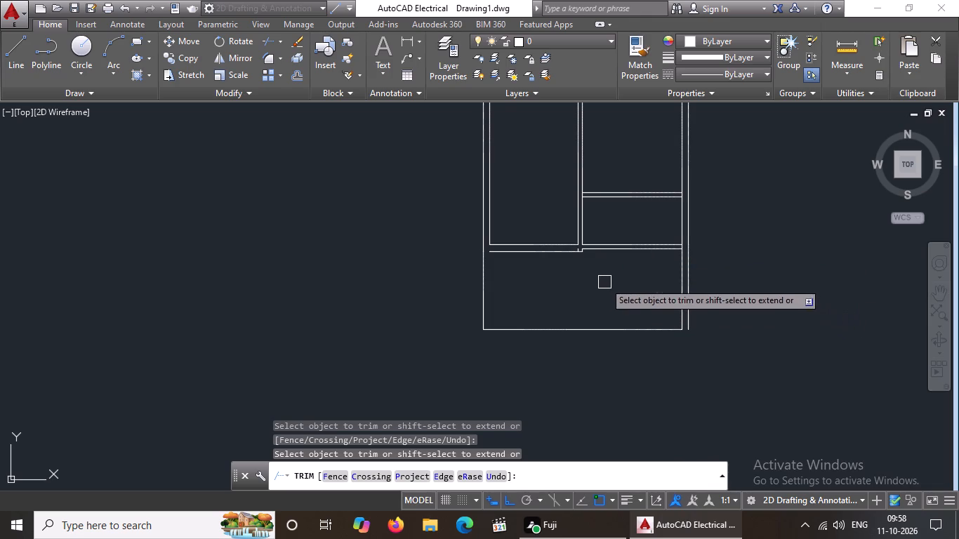
key("Escape")
Erase the short leftover vertical segment at the central wall junction.
scroll(590, 249, "up", 4)
left_click(496, 251)
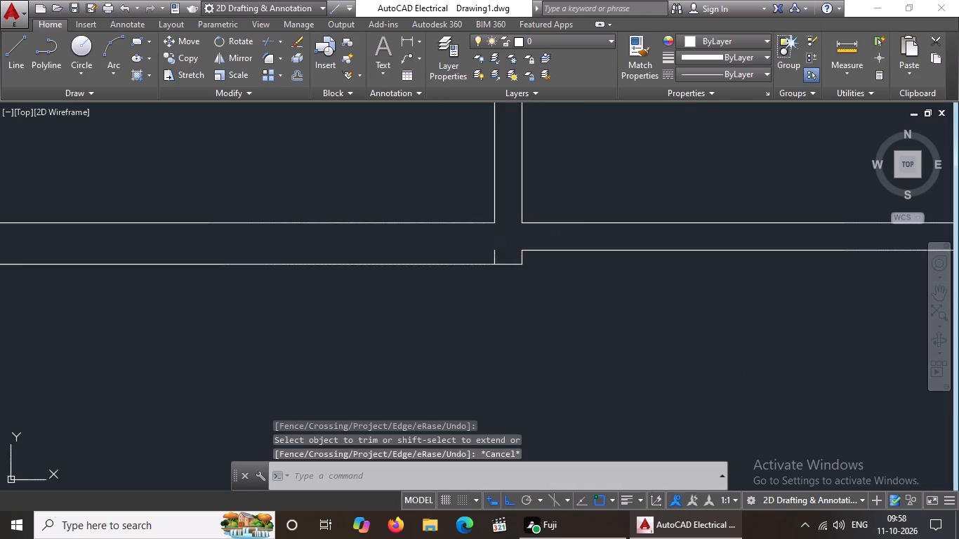
key("Delete")
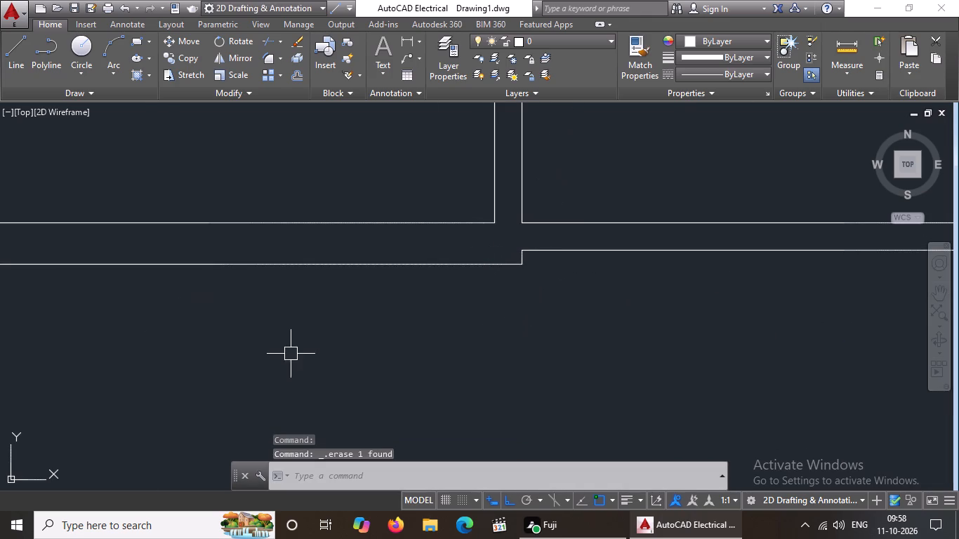
Extend the lower wall line beneath the left-hand room to the outer left wall line.
scroll(298, 354, "down", 4)
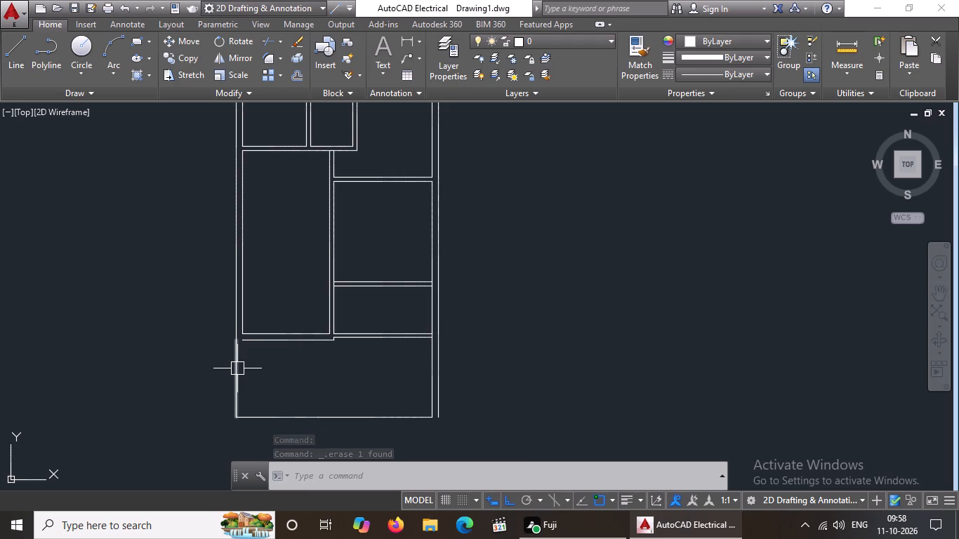
key("Escape")
type("ex")
key("space")
key("space")
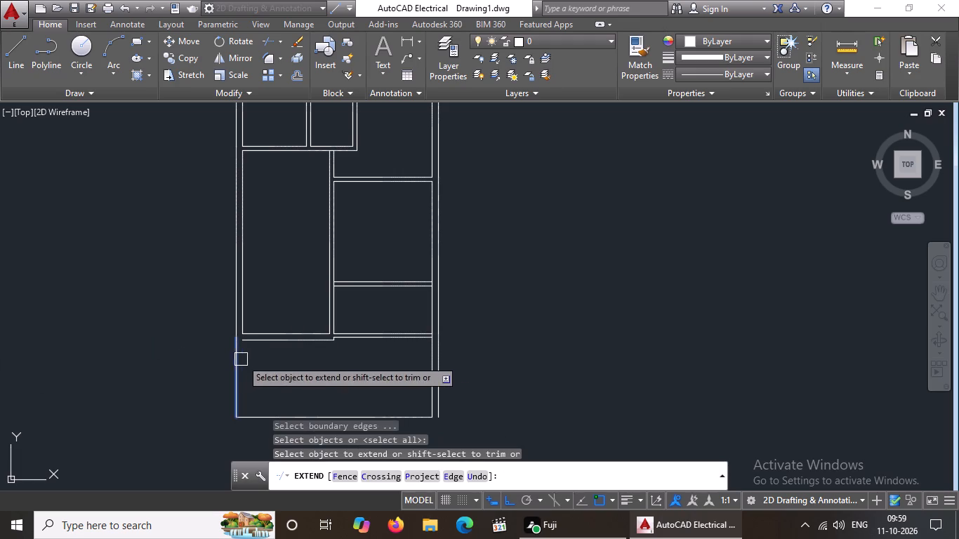
scroll(265, 350, "up", 3)
left_click_drag(178, 310, 188, 312)
scroll(310, 350, "down", 4)
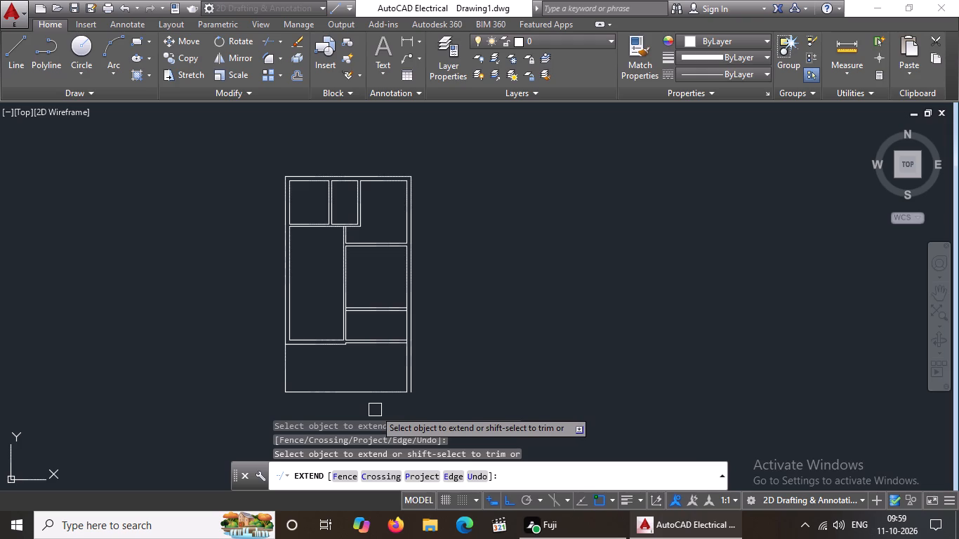
key("Escape")
Offset the lower wall line beneath the right-hand rooms 4.1 downward.
key("o")
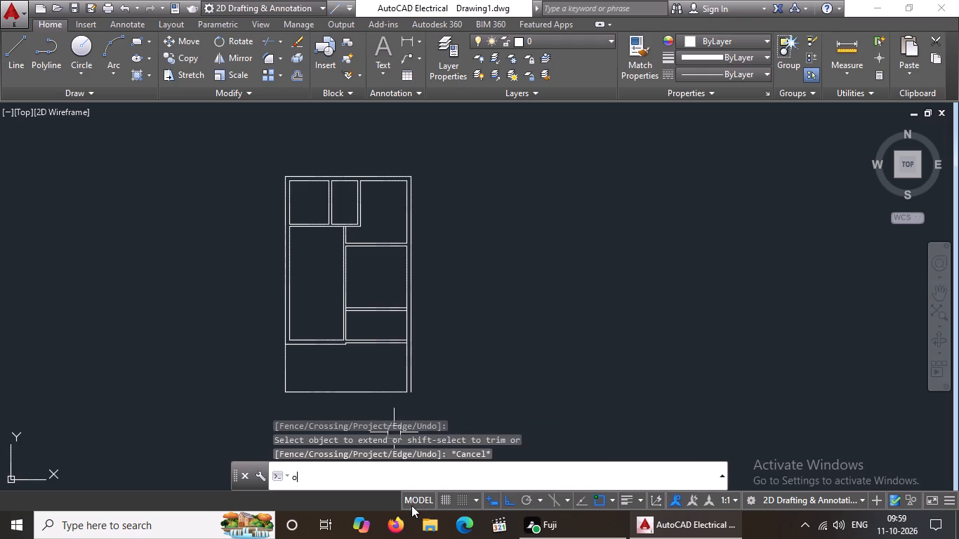
key("Return")
key("4")
key("period")
key("1")
key("Return")
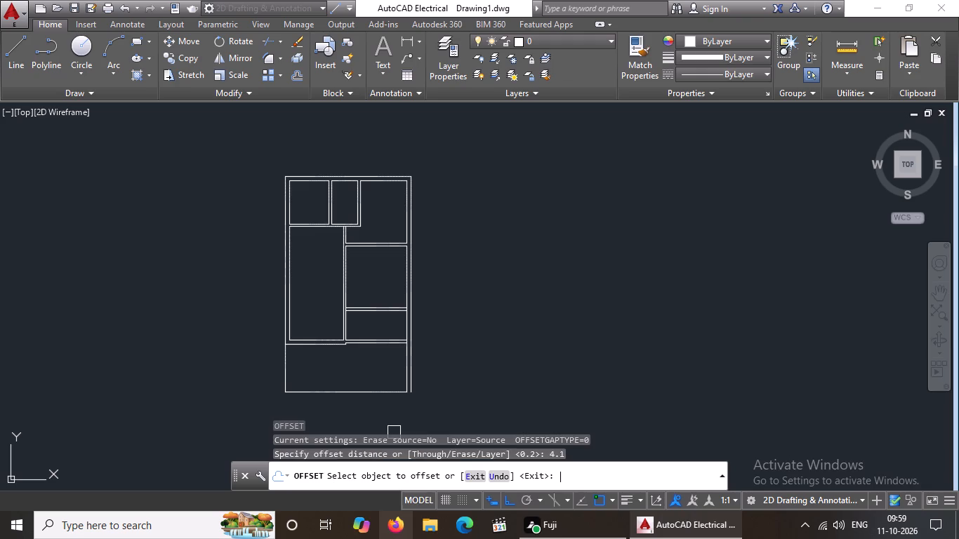
scroll(368, 404, "up", 2)
left_click(359, 254)
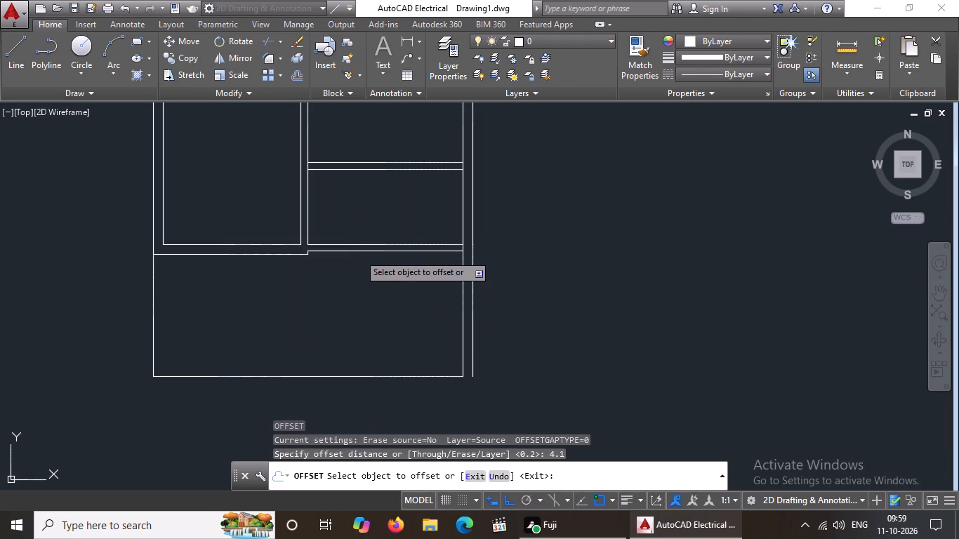
left_click(353, 338)
scroll(409, 350, "down", 1)
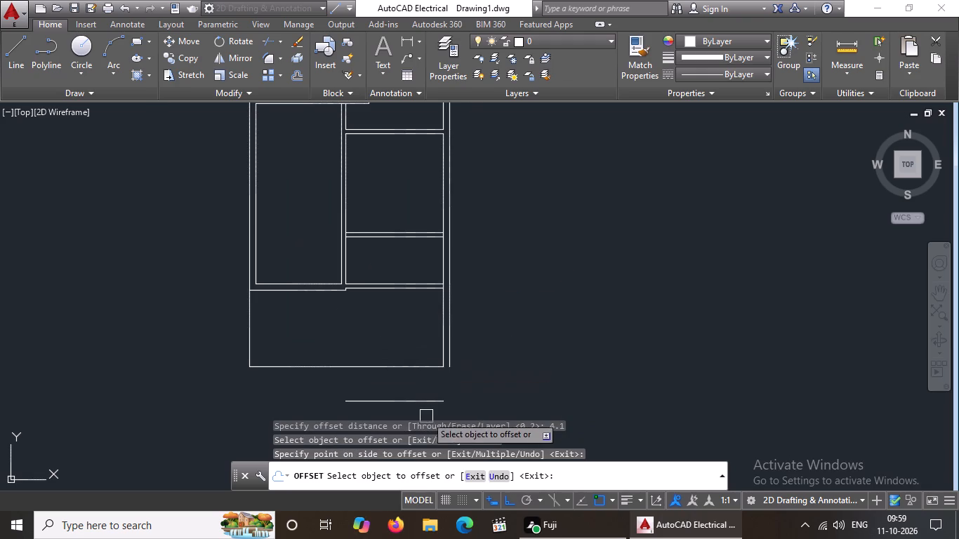
middle_click_drag(423, 411, 432, 375)
scroll(434, 372, "up", 1)
key("Escape")
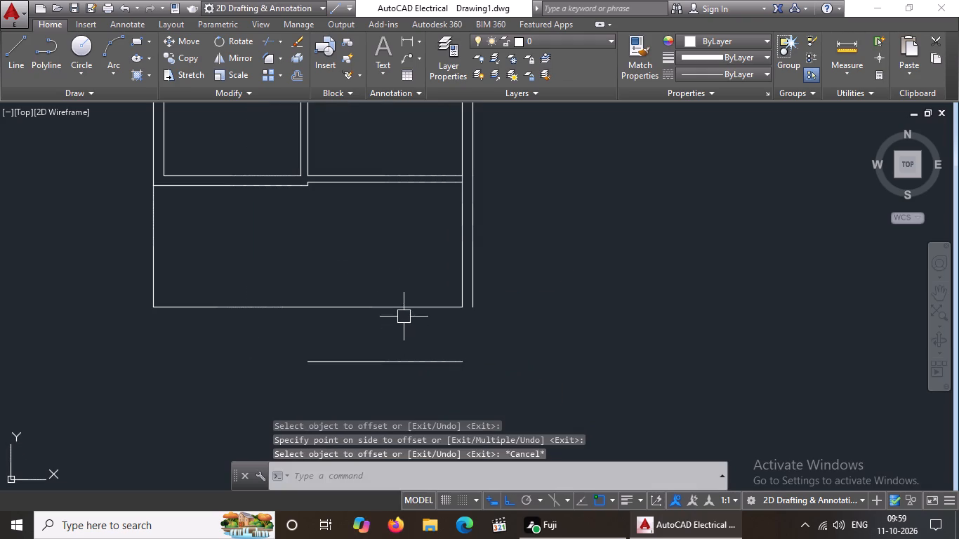
Erase the right-hand segment of the old bottom boundary line above the new offset line.
left_click(399, 309)
key("Delete")
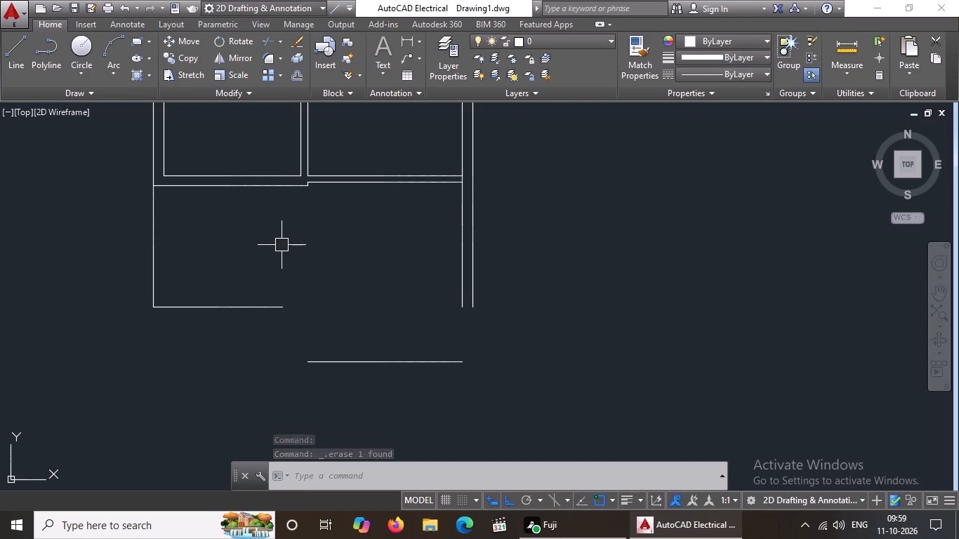
key("Escape")
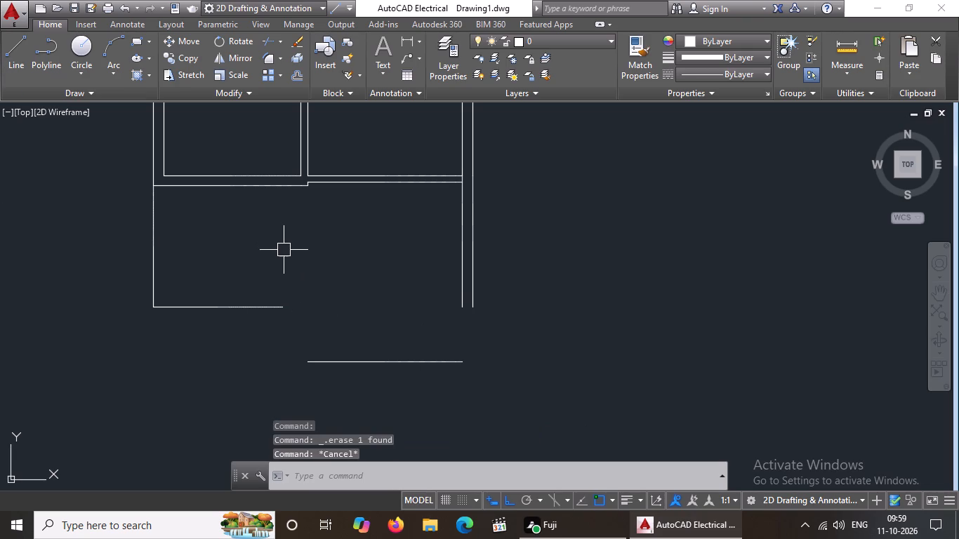
Offset the new bottom line 0.23 downward to form the lower outer wall.
key("o")
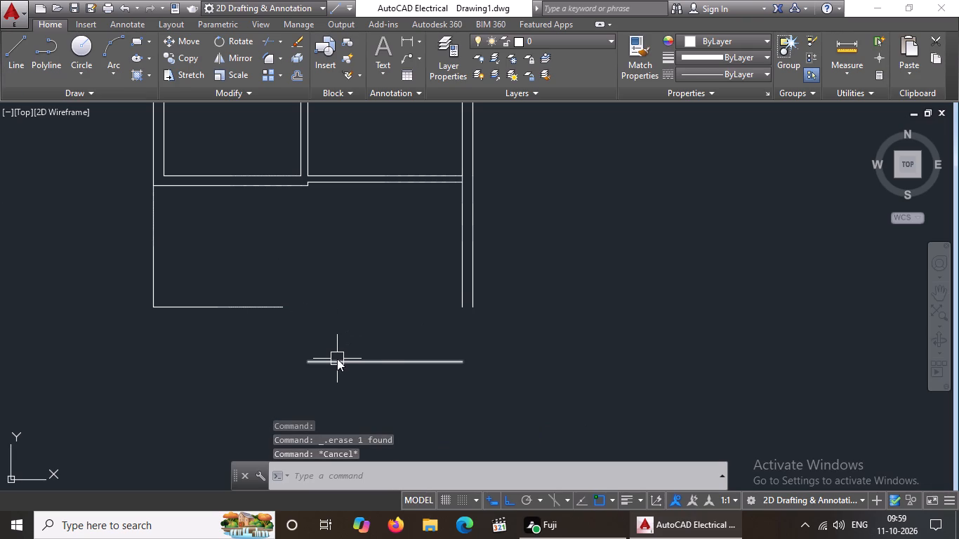
key("Return")
type("0.23")
key("Return")
left_click(349, 362)
left_click(341, 418)
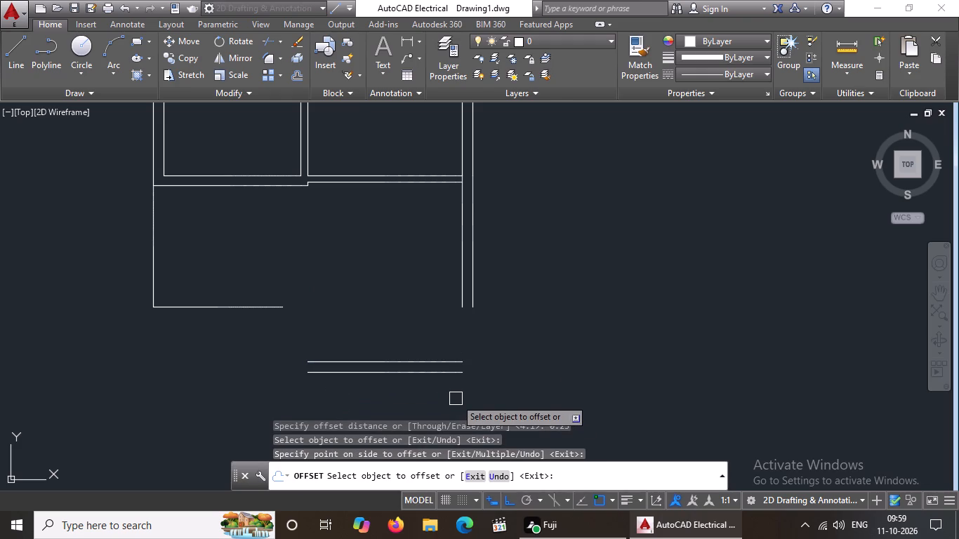
key("Escape")
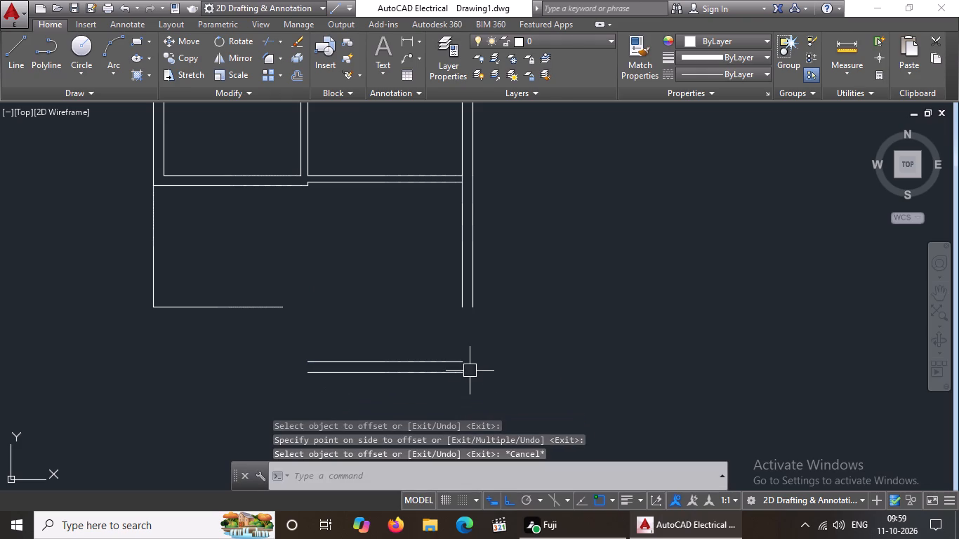
Trim the lines closing off the central wall at its top junction and at the upper right-hand partition.
middle_click_drag(419, 279, 414, 432)
scroll(400, 307, "down", 2)
middle_click_drag(378, 212, 378, 317)
scroll(378, 316, "up", 1)
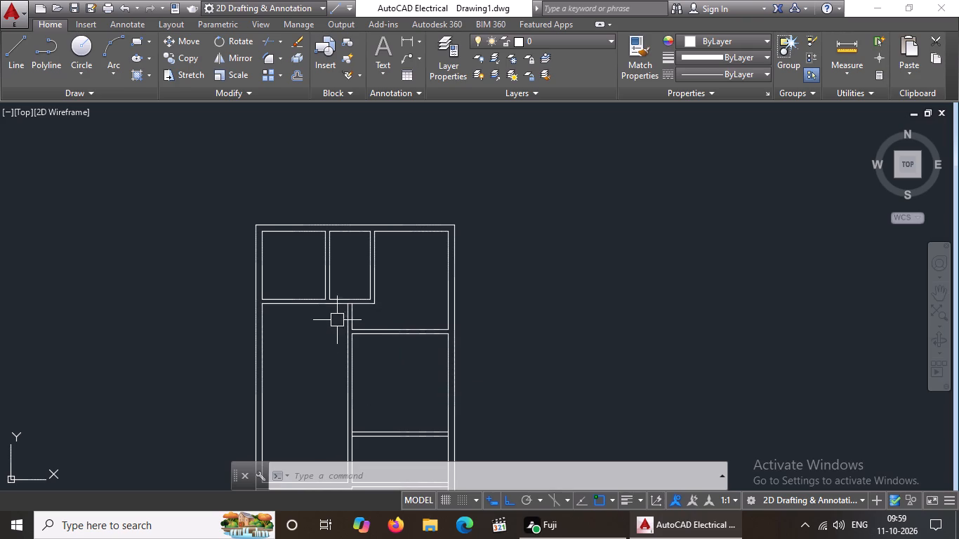
scroll(342, 313, "up", 3)
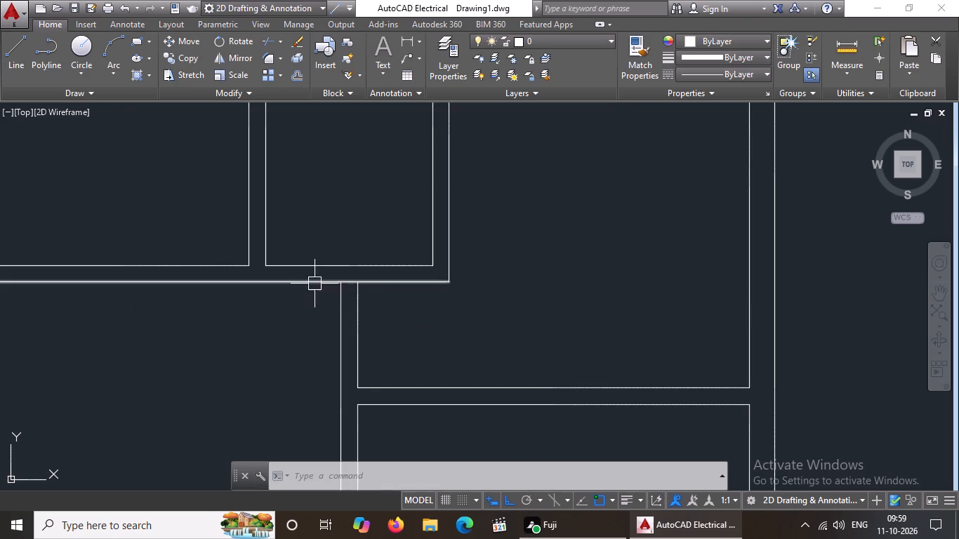
key("Escape")
key("t")
key("r")
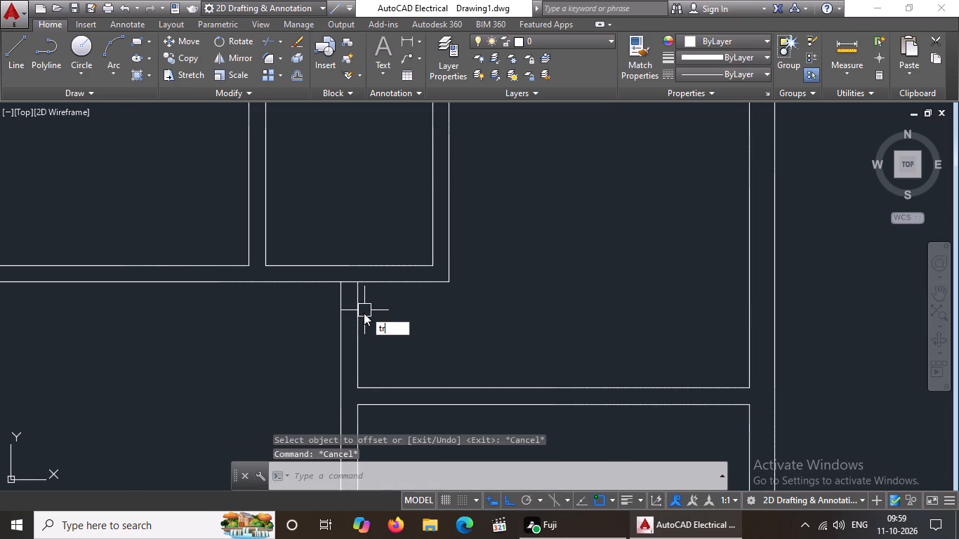
key("space")
key("space")
scroll(348, 286, "up", 2)
left_click(351, 274)
scroll(380, 265, "down", 5)
scroll(405, 401, "up", 4)
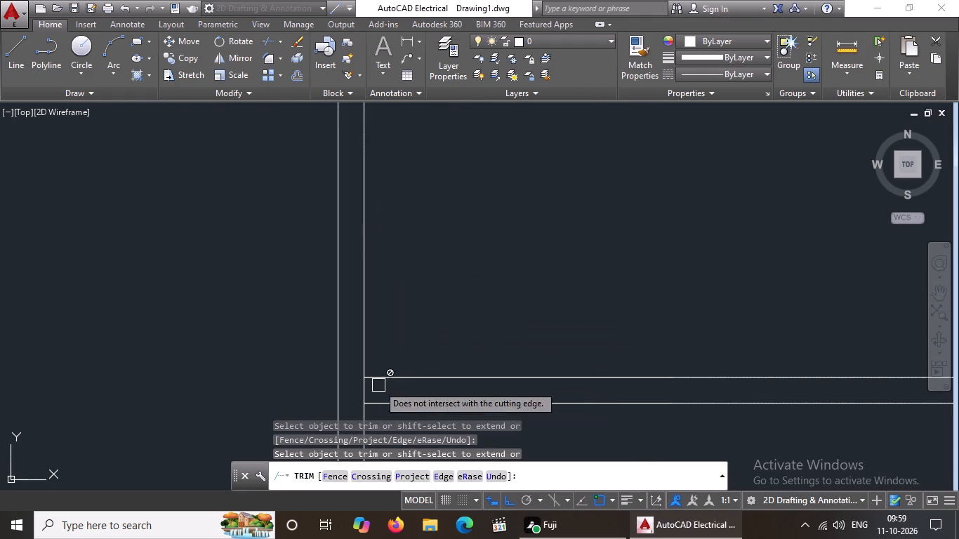
left_click(367, 393)
scroll(392, 363, "down", 2)
middle_click_drag(421, 279, 431, 403)
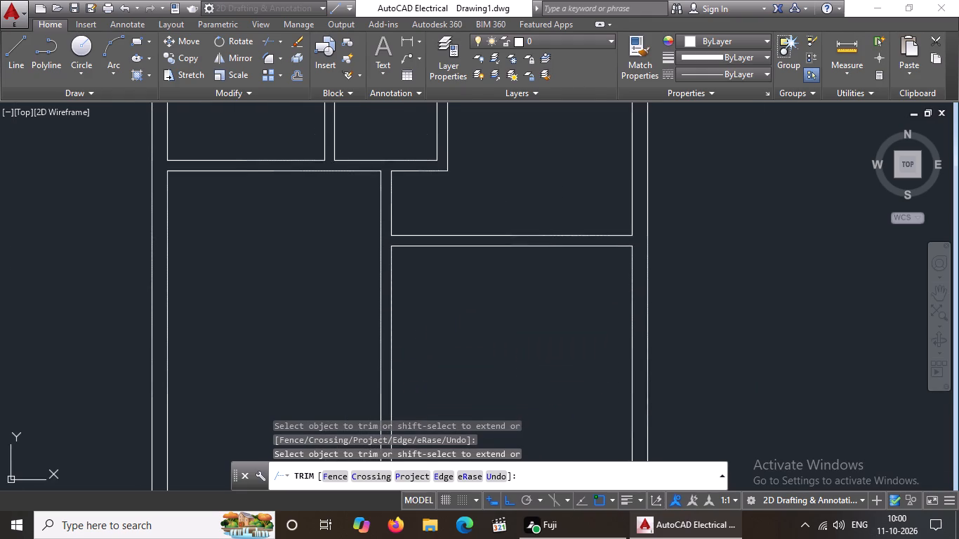
Trim the inner line of the right outer wall where the lower right-hand partition meets it.
scroll(444, 308, "down", 1)
middle_click_drag(451, 232, 456, 322)
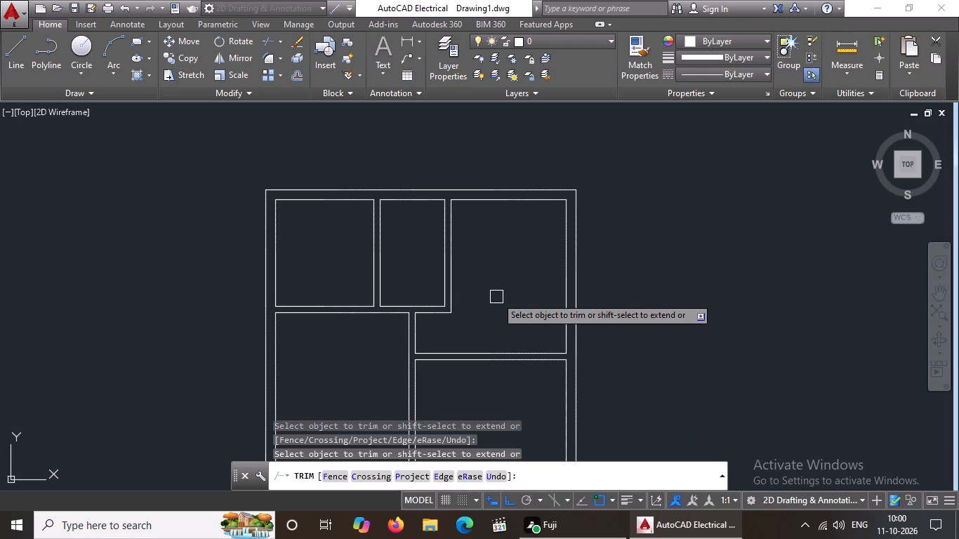
scroll(538, 328, "down", 1)
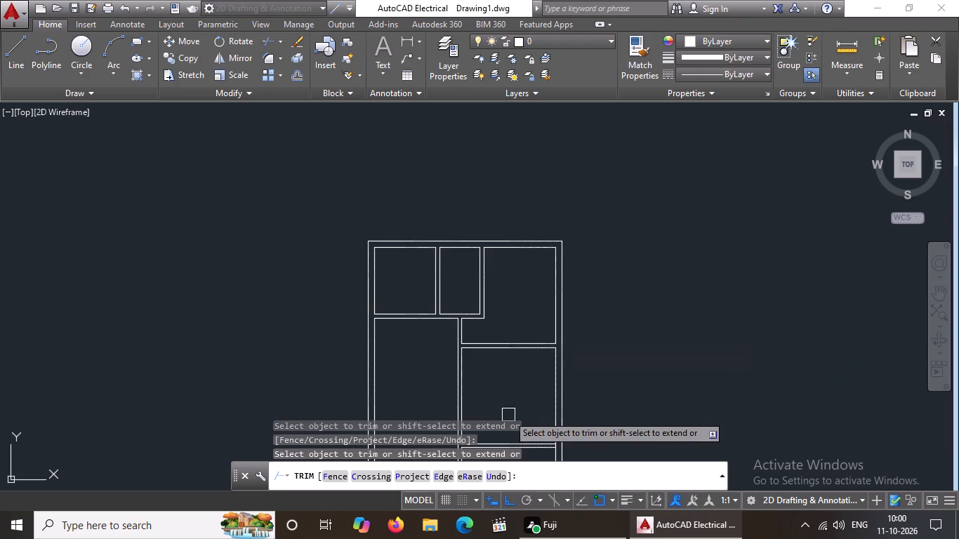
middle_click_drag(508, 415, 522, 353)
scroll(578, 382, "up", 4)
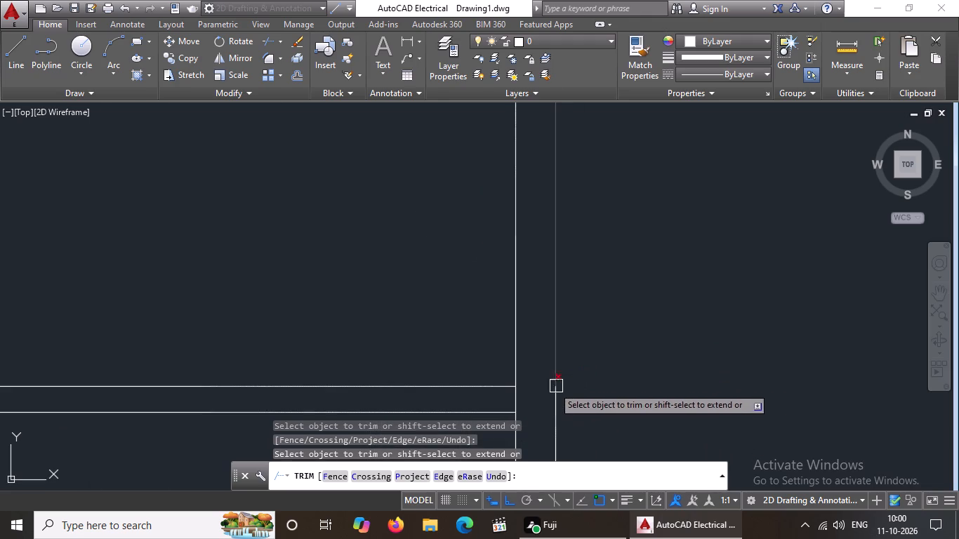
left_click(517, 400)
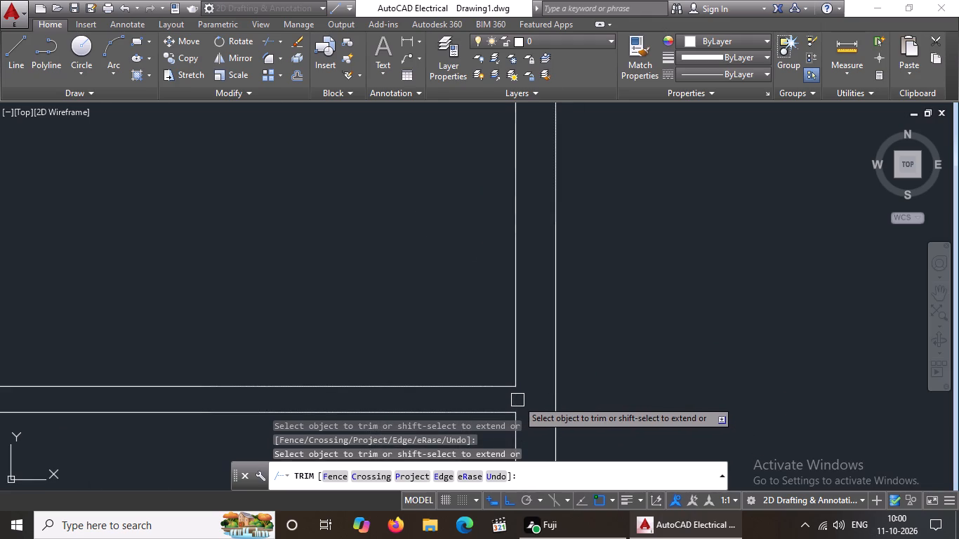
scroll(520, 394, "down", 4)
middle_click_drag(425, 227, 432, 261)
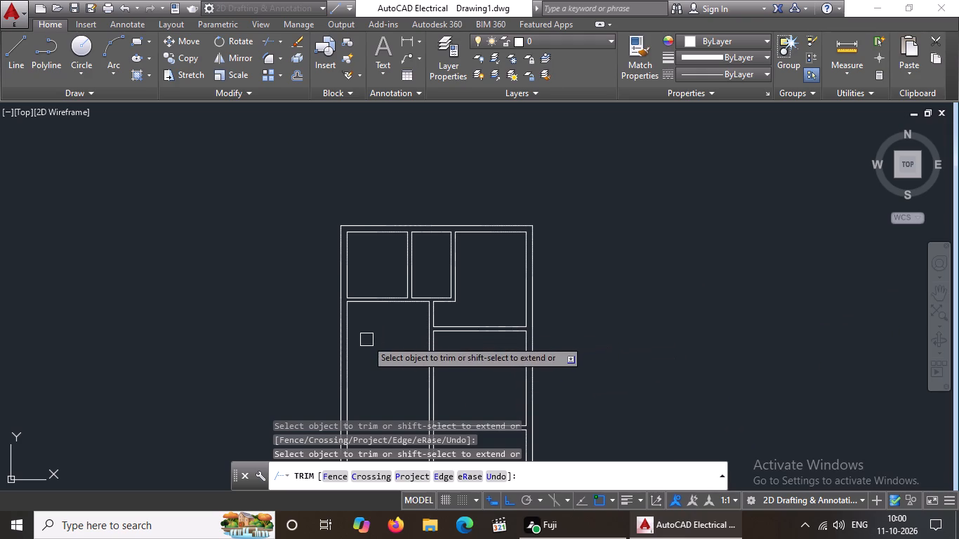
scroll(352, 352, "down", 1)
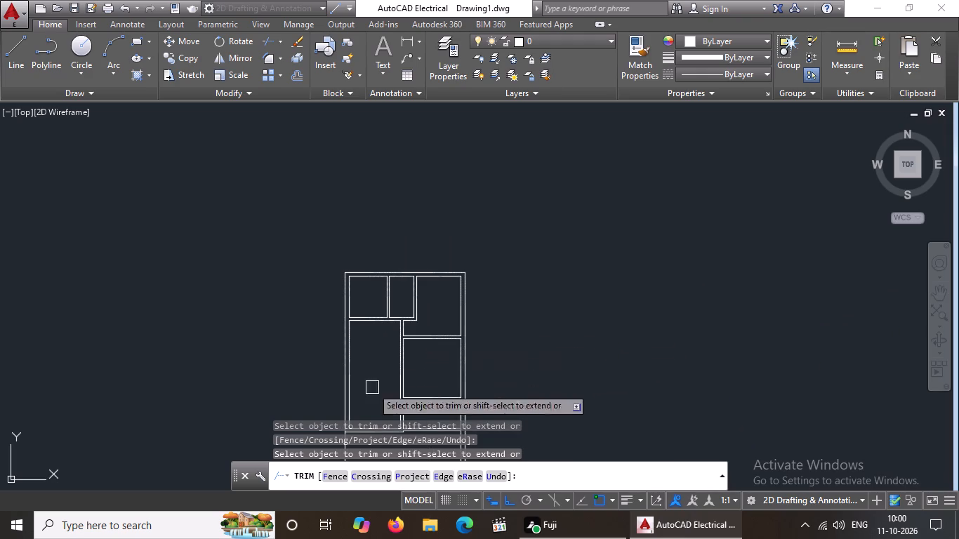
middle_click_drag(395, 399, 494, 187)
scroll(515, 208, "up", 1)
middle_click_drag(512, 208, 501, 298)
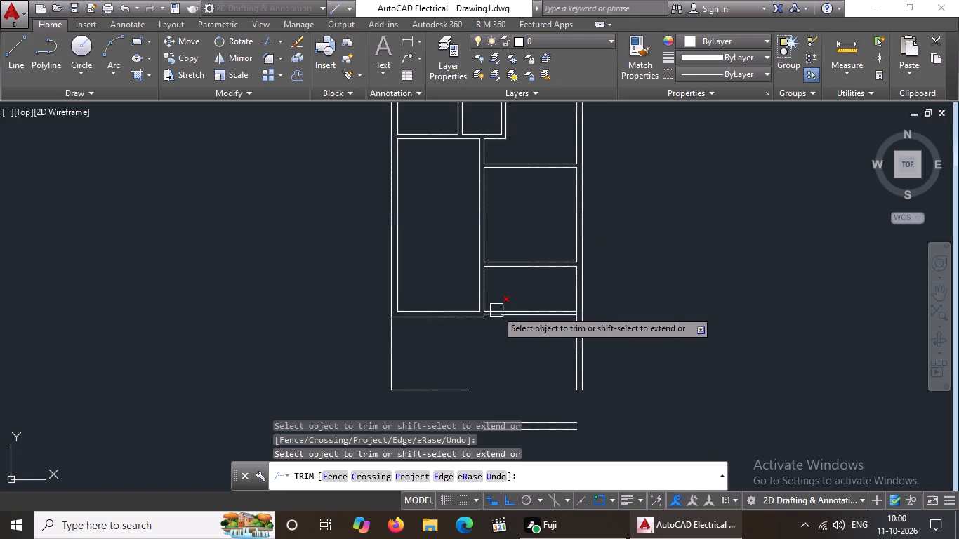
key("Escape")
Erase the leftover vertical line continuing the outer left wall below the left-hand room.
left_click(461, 389)
left_click(389, 353)
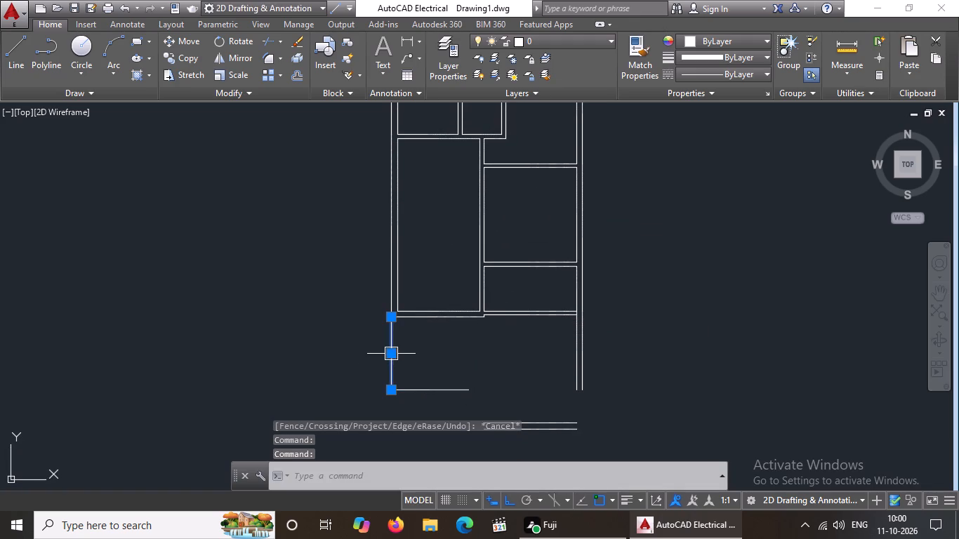
key("Delete")
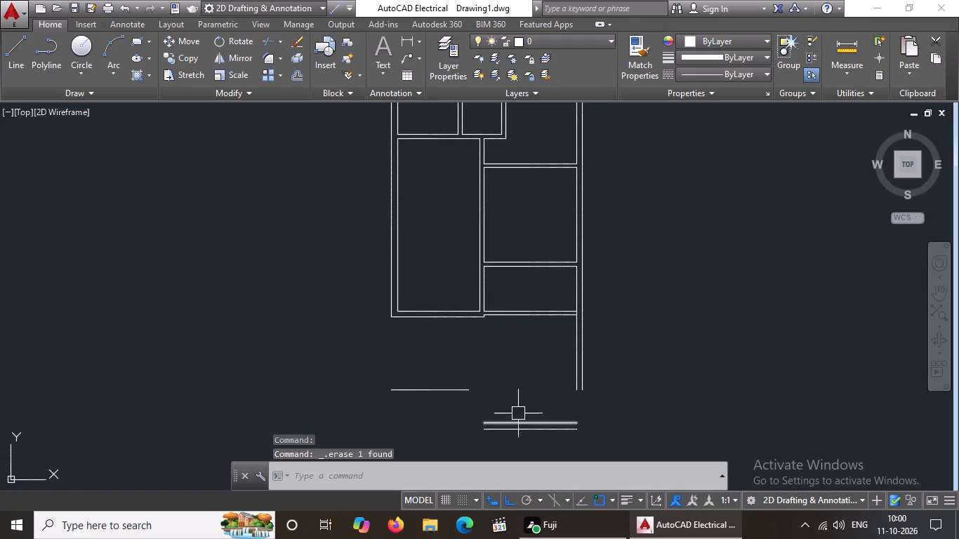
key("Escape")
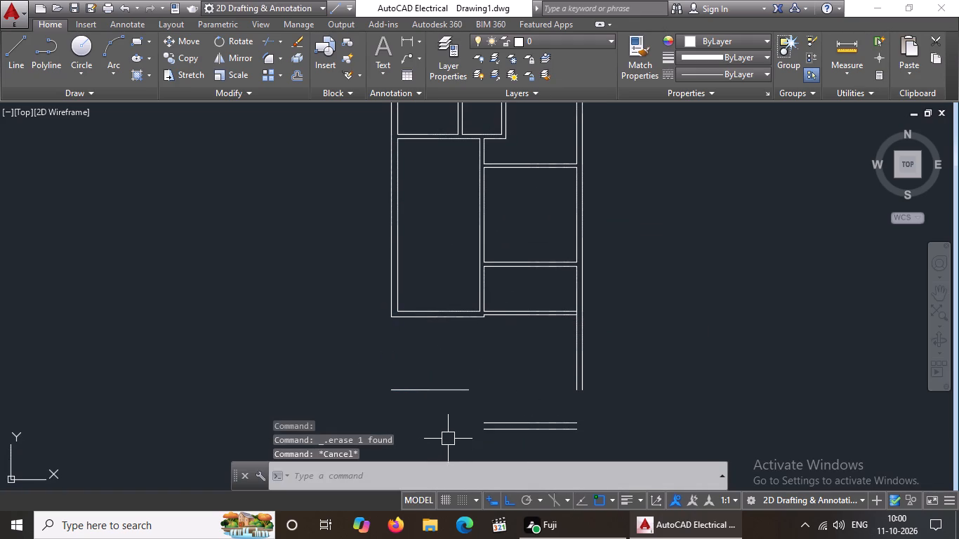
Fillet the inner right outer wall line with the upper bottom wall line at radius 0 to form the inside corner.
key("f")
key("Return")
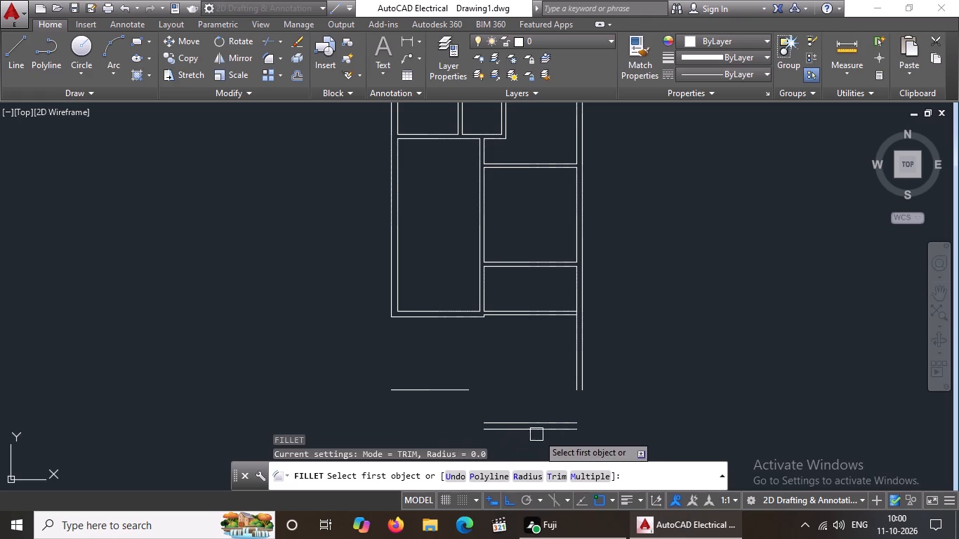
key("m")
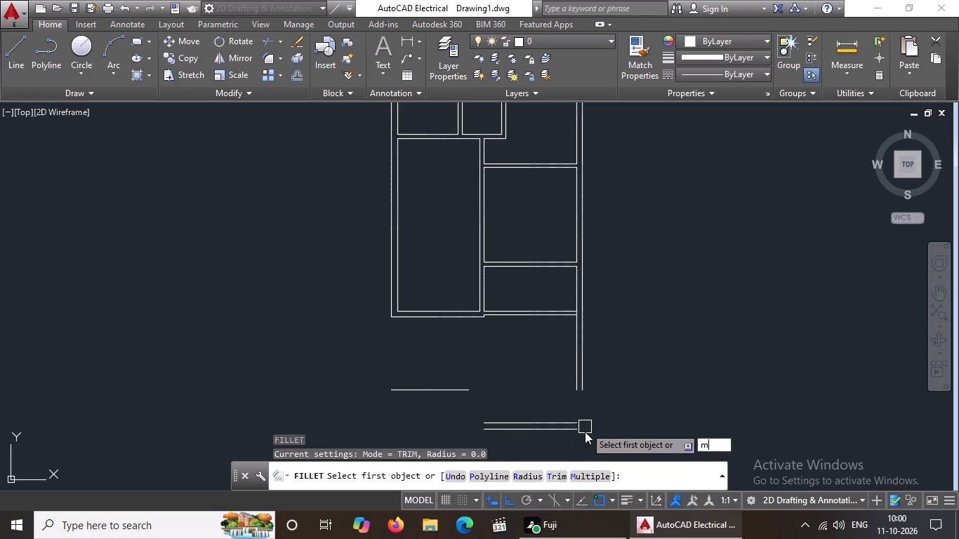
key("Return")
key("r")
key("Return")
key("0")
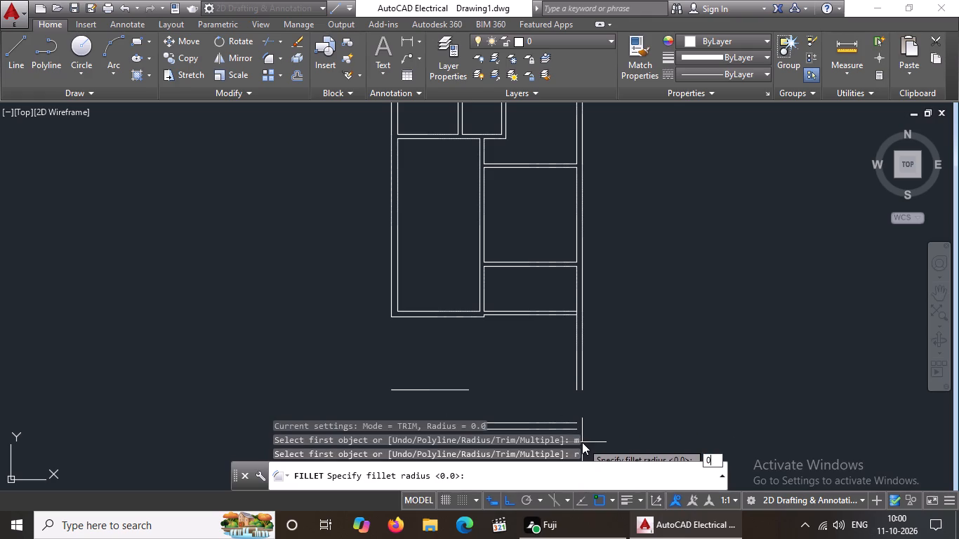
key("Return")
scroll(600, 366, "up", 1)
scroll(600, 366, "down", 3)
scroll(583, 399, "up", 3)
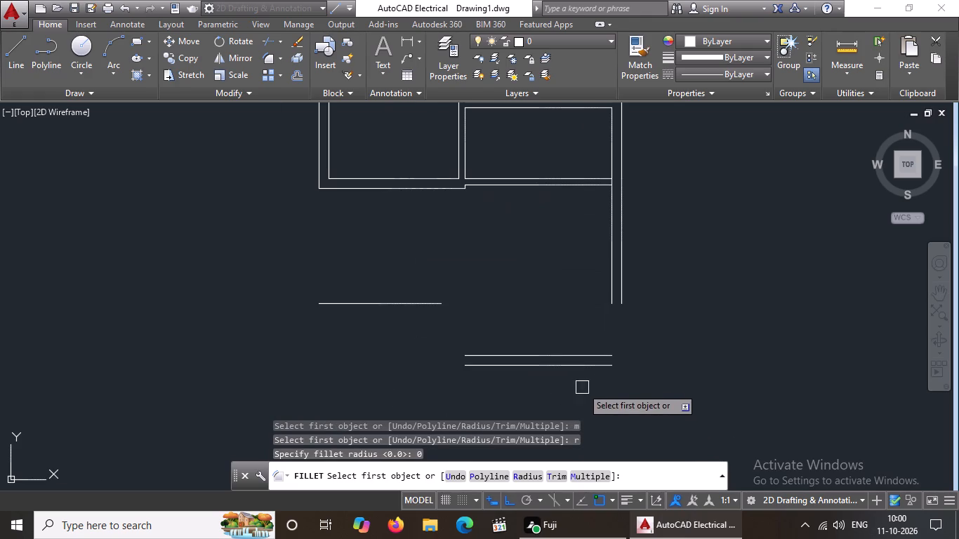
left_click(574, 355)
left_click(609, 279)
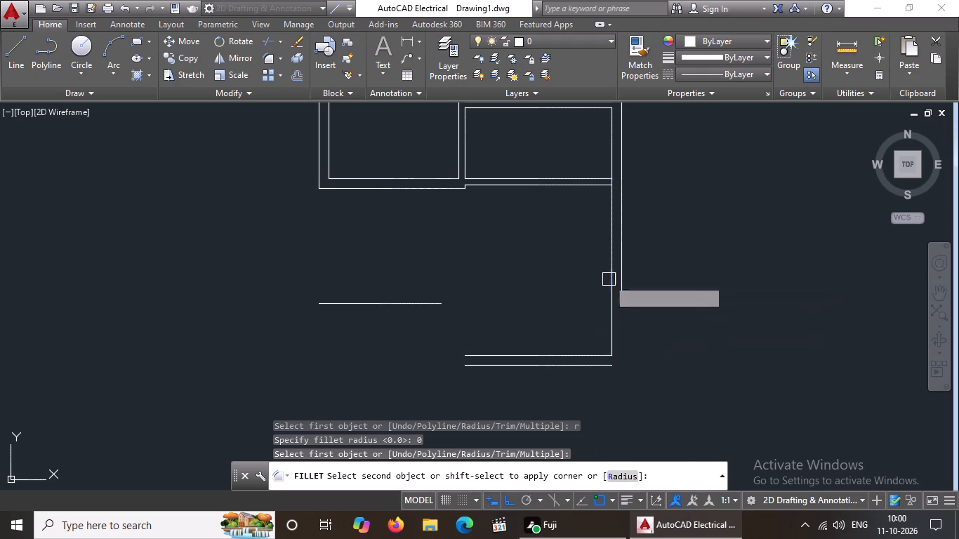
key("Escape")
Fillet the outer right wall line with the lower bottom wall line at radius 0 to form the outside corner.
key("f")
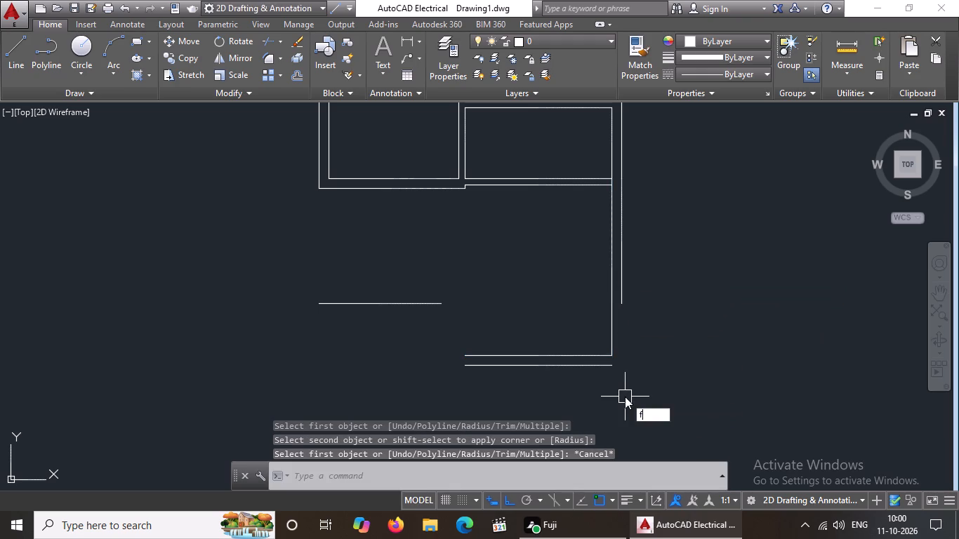
key("Return")
key("m")
key("Return")
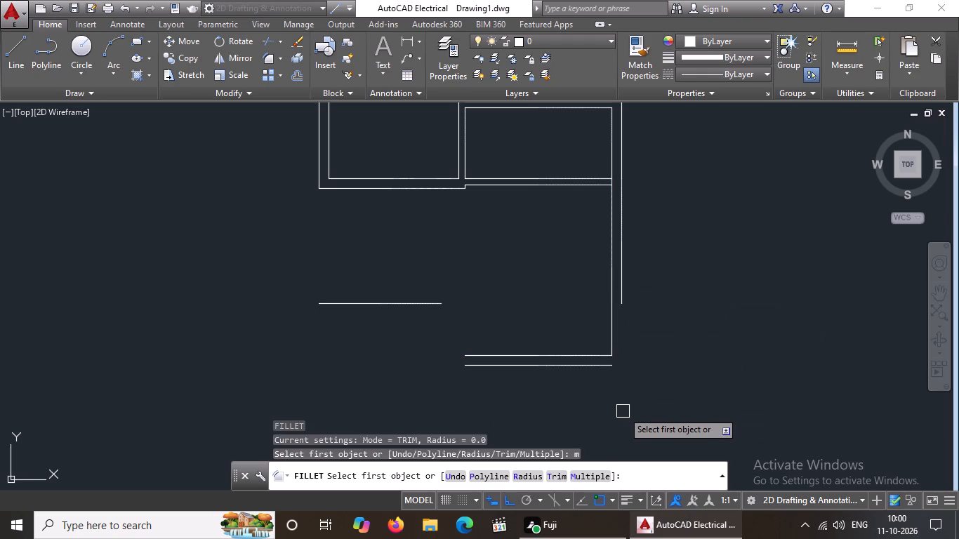
key("r")
key("Return")
key("0")
key("Return")
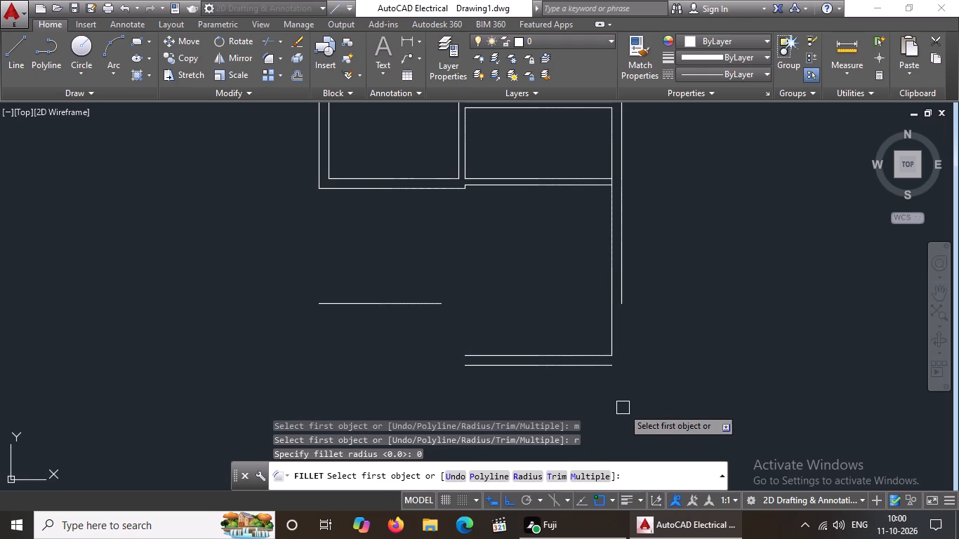
left_click(604, 371)
left_click(624, 289)
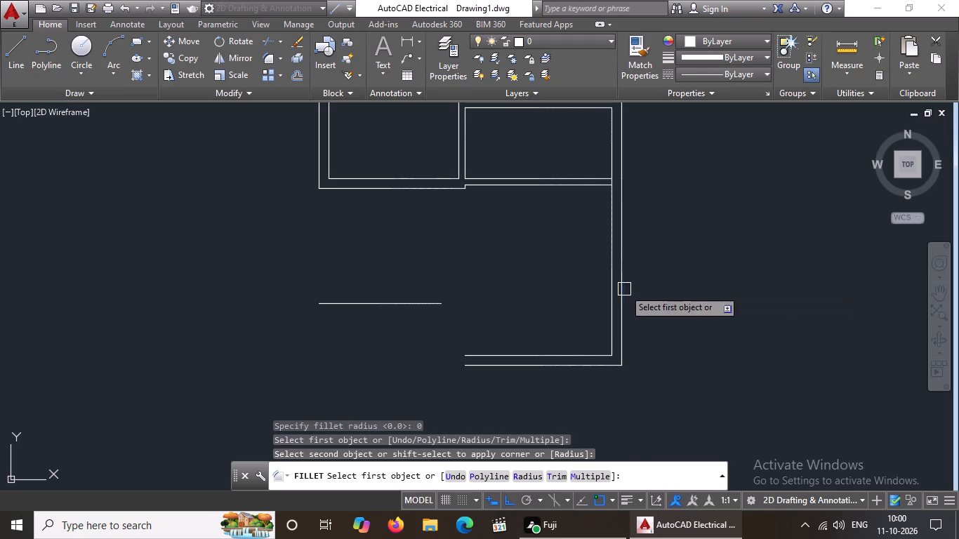
scroll(627, 342, "down", 2)
key("Escape")
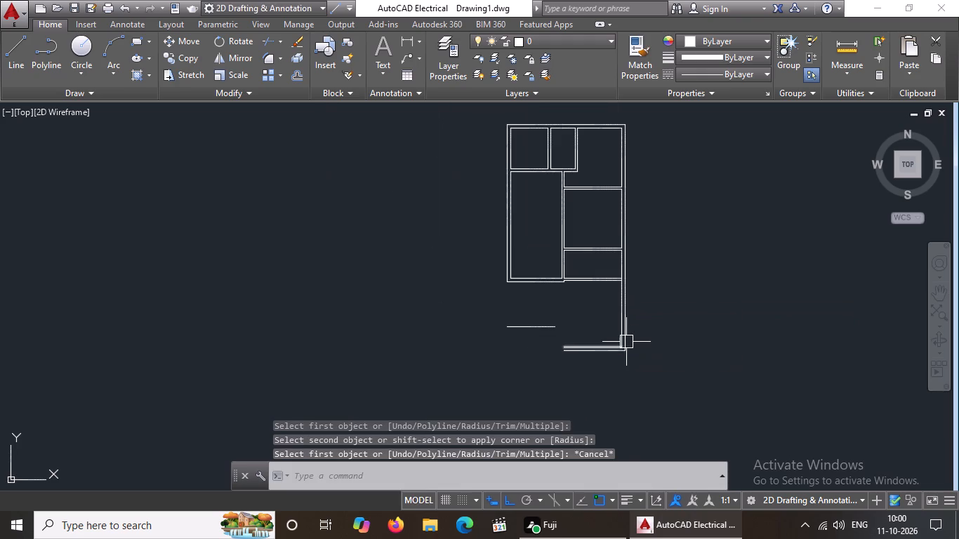
Draw the lower room's inner left wall line from the inner bottom line's open end up about 4.0 to the wall above.
scroll(581, 282, "up", 1)
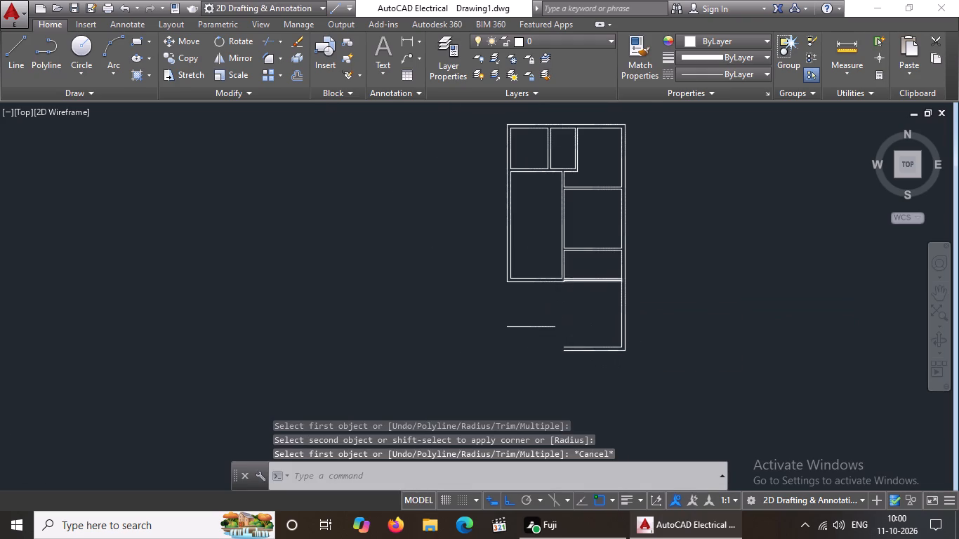
scroll(581, 282, "up", 1)
scroll(581, 321, "down", 2)
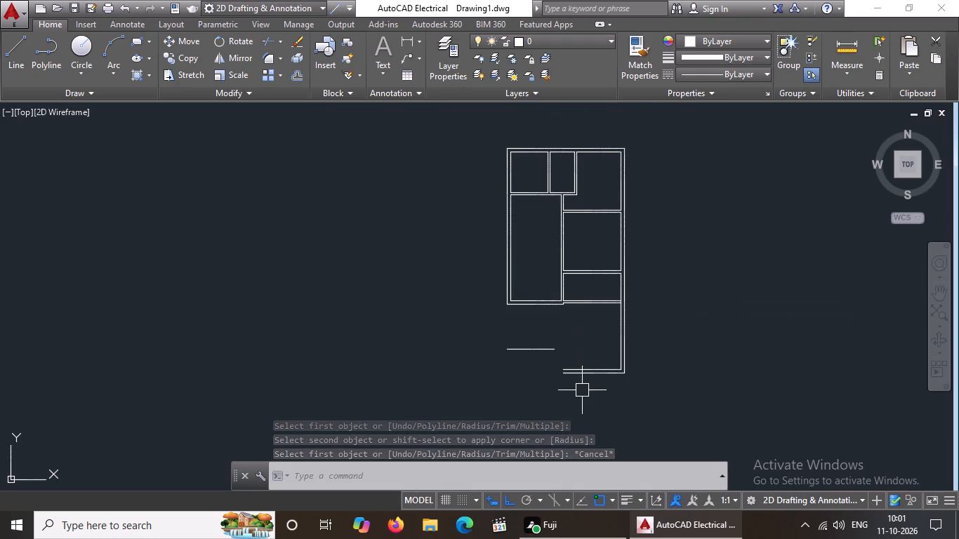
scroll(587, 408, "up", 2)
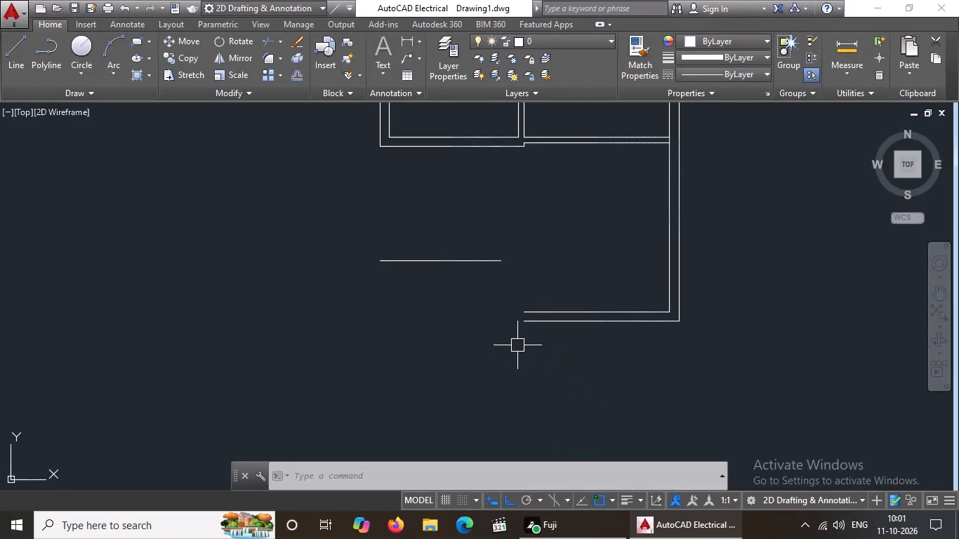
key("Escape")
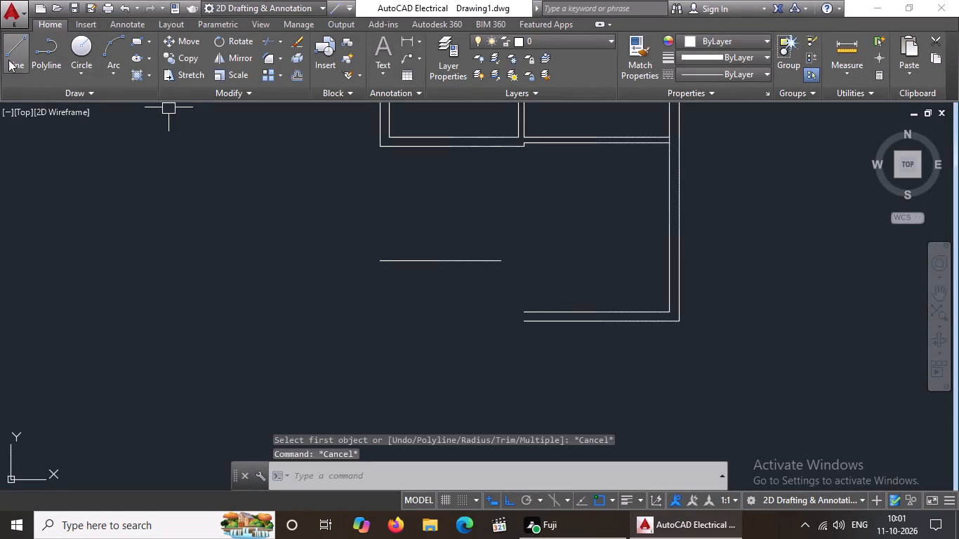
left_click(15, 56)
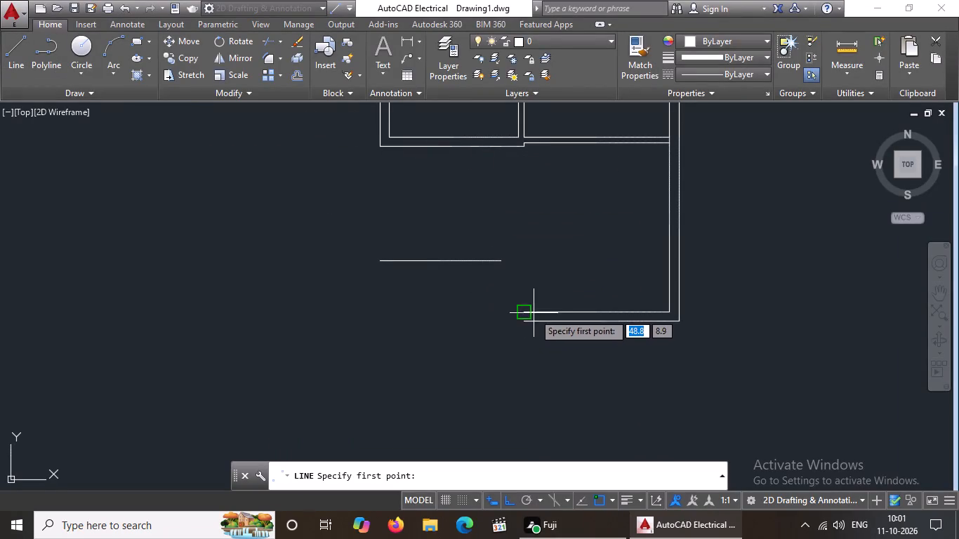
left_click(526, 312)
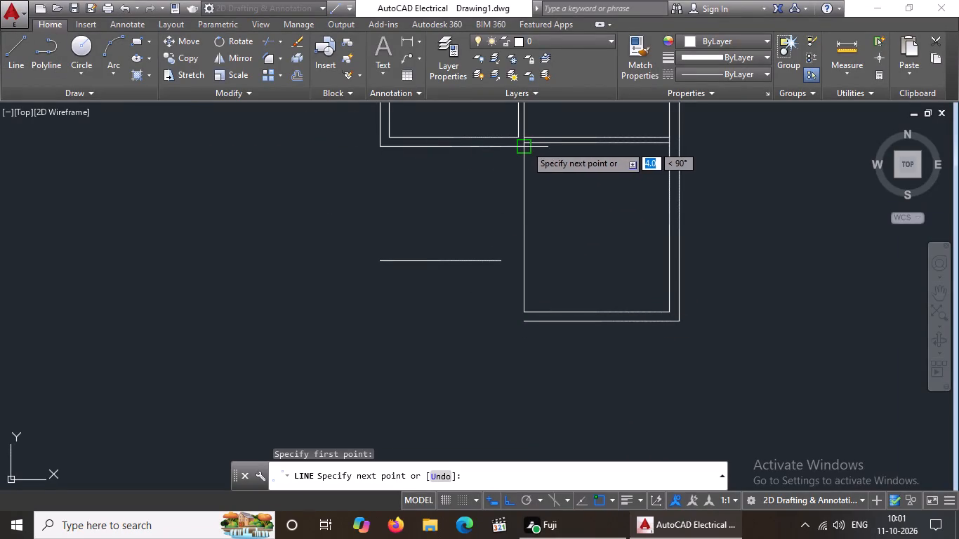
left_click(526, 145)
key("Escape")
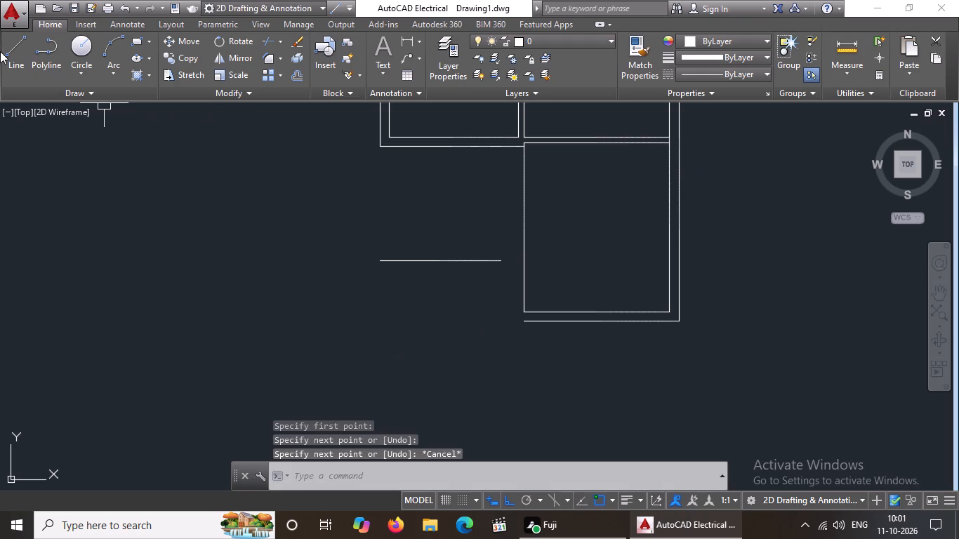
Draw the lower room's outer left wall line, extending the outer bottom line 0.23 leftward and running about 4.3 up past the wall above.
left_click_drag(13, 61, 37, 84)
left_click(12, 65)
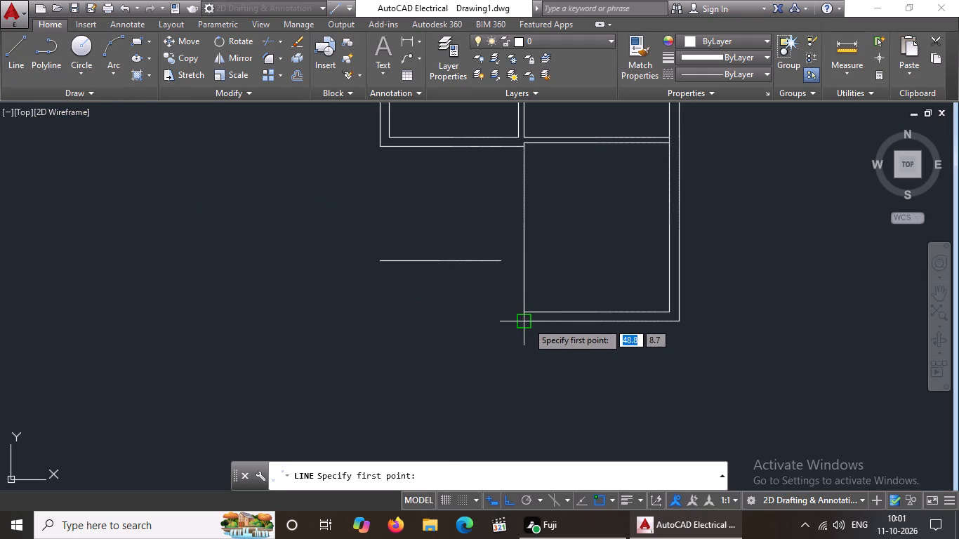
left_click(527, 322)
type("0.23")
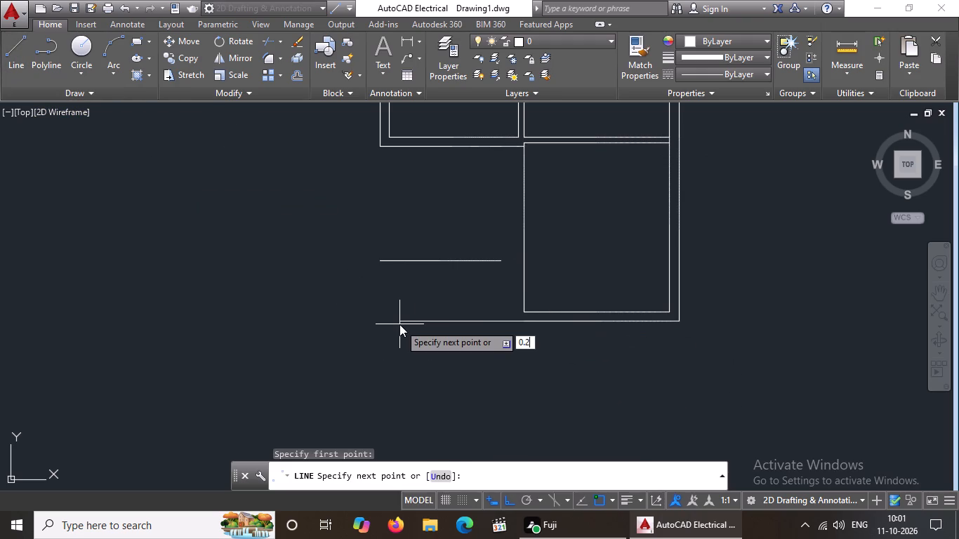
key("Return")
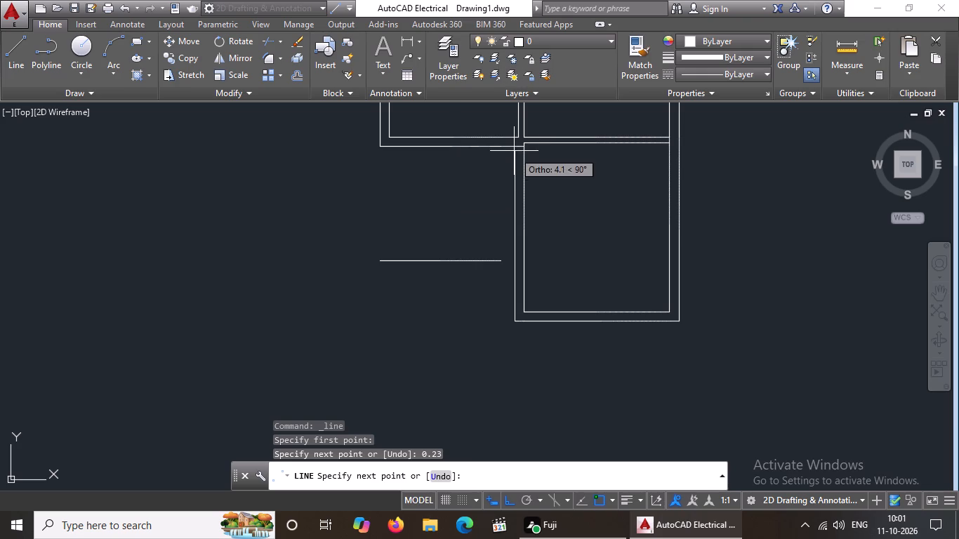
scroll(514, 145, "up", 2)
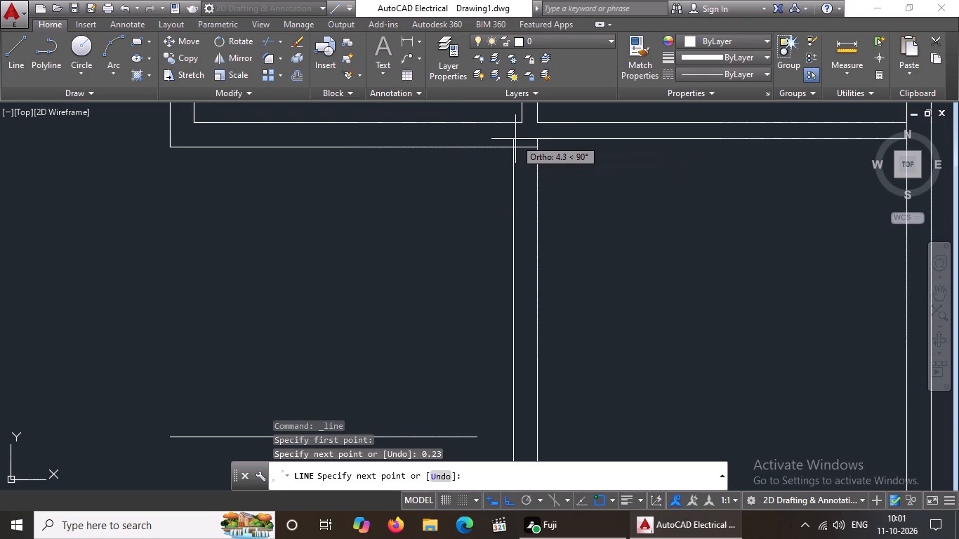
left_click(515, 138)
key("Escape")
Trim the new outer left line at the left-hand room's bottom wall and erase the leftover stub above it.
type("tr")
key("space")
key("space")
scroll(514, 139, "up", 2)
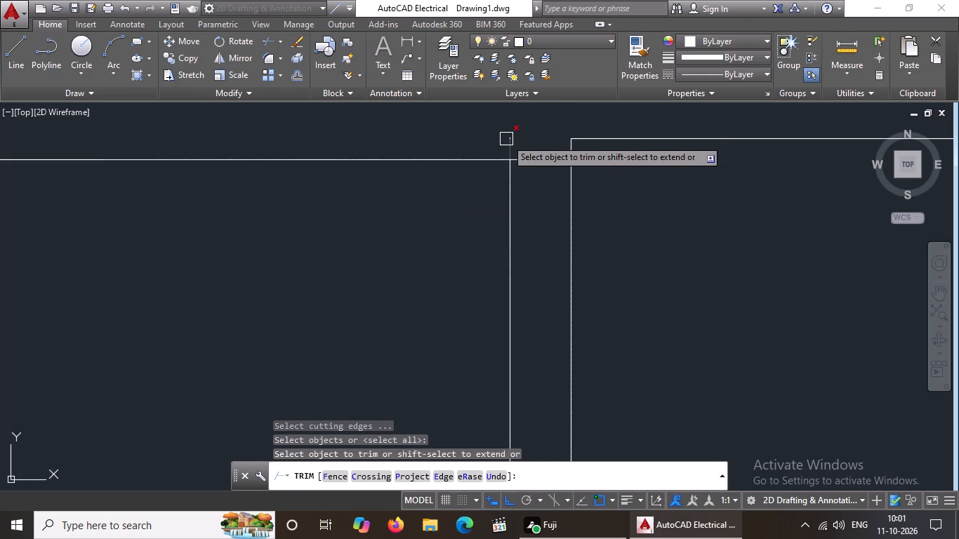
scroll(509, 142, "up", 2)
left_click(508, 156)
key("Escape")
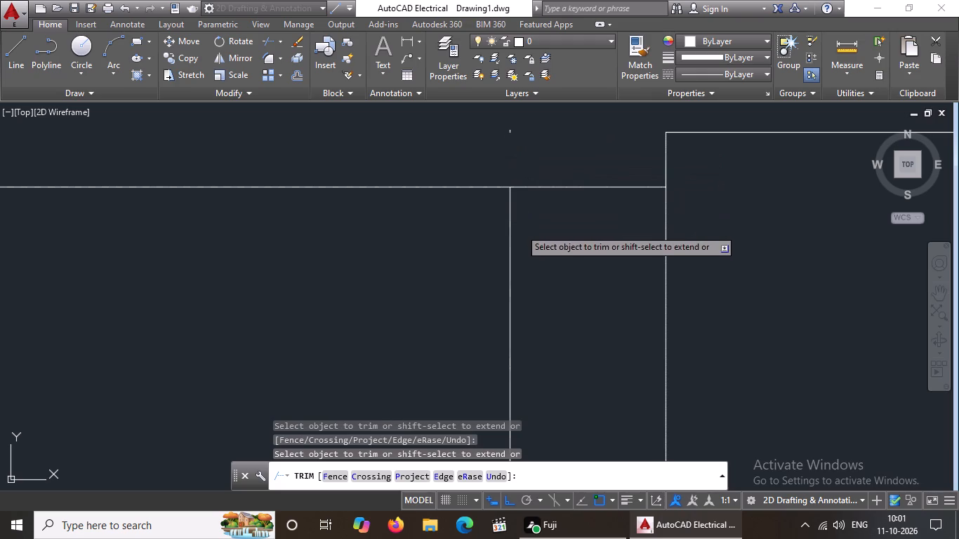
left_click(512, 130)
key("Delete")
Erase the stray horizontal line below the left-hand room.
scroll(512, 155, "down", 2)
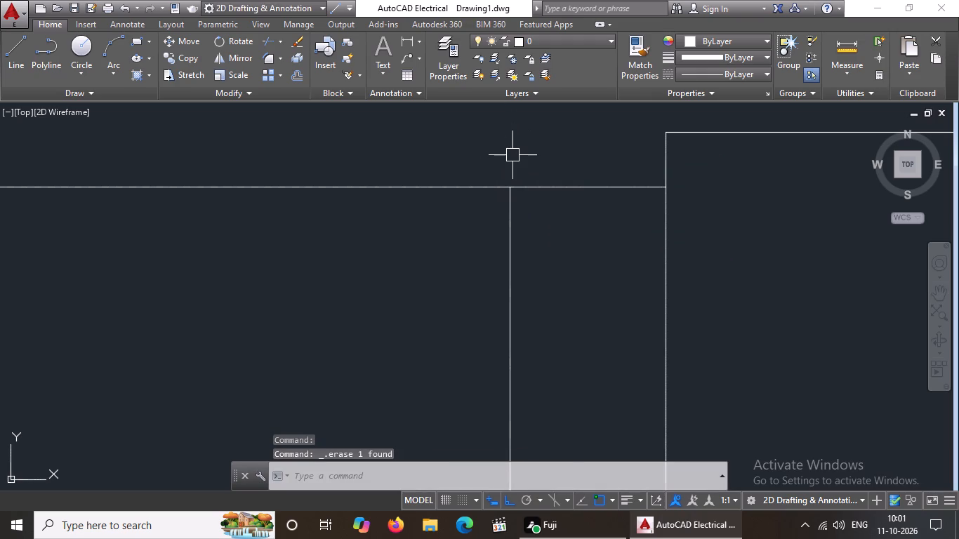
scroll(512, 155, "down", 5)
scroll(560, 219, "down", 1)
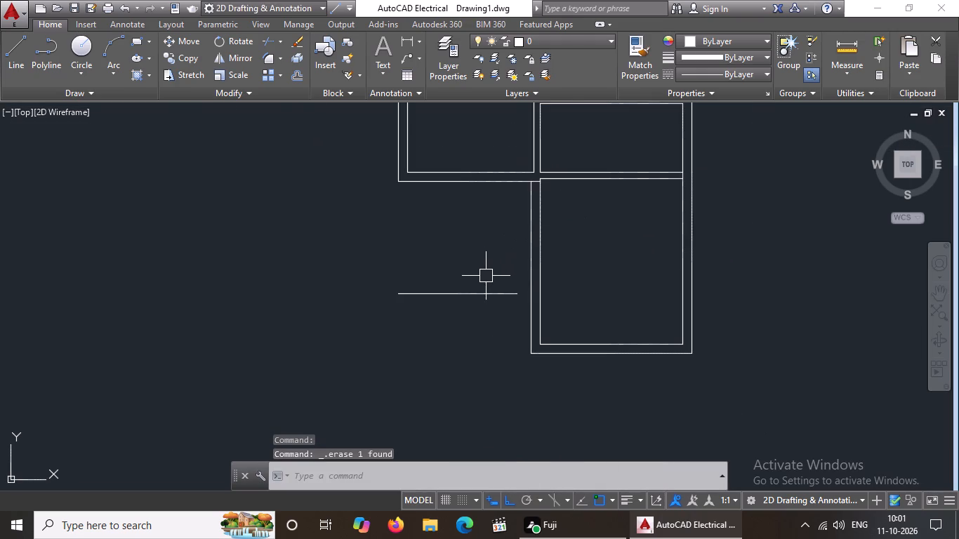
left_click(479, 293)
key("Delete")
Draw lines from the left-hand room's lower outer corner, 2 and another 1 downward, and about 3.4 across into the lower room's left wall.
left_click_drag(15, 61, 0, 123)
left_click_drag(17, 64, 29, 72)
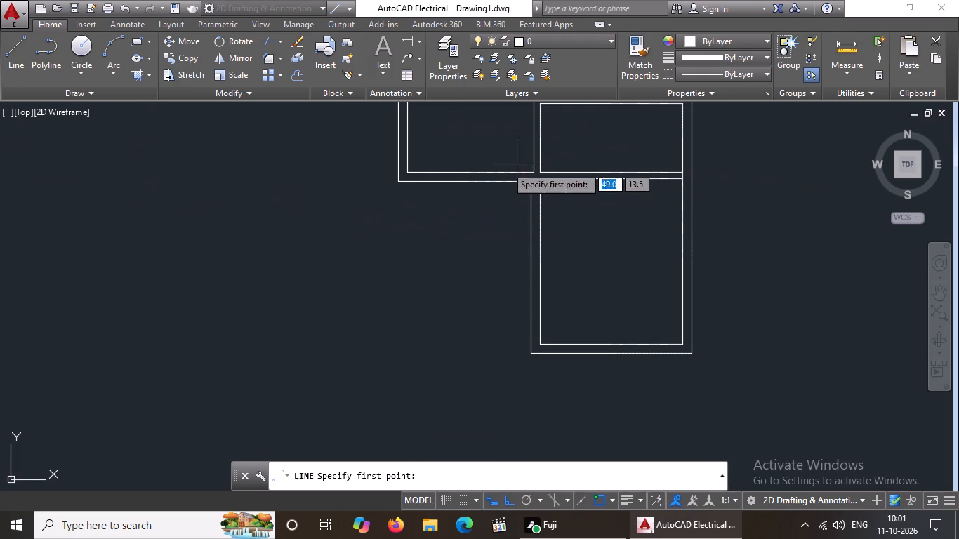
left_click_drag(399, 178, 399, 225)
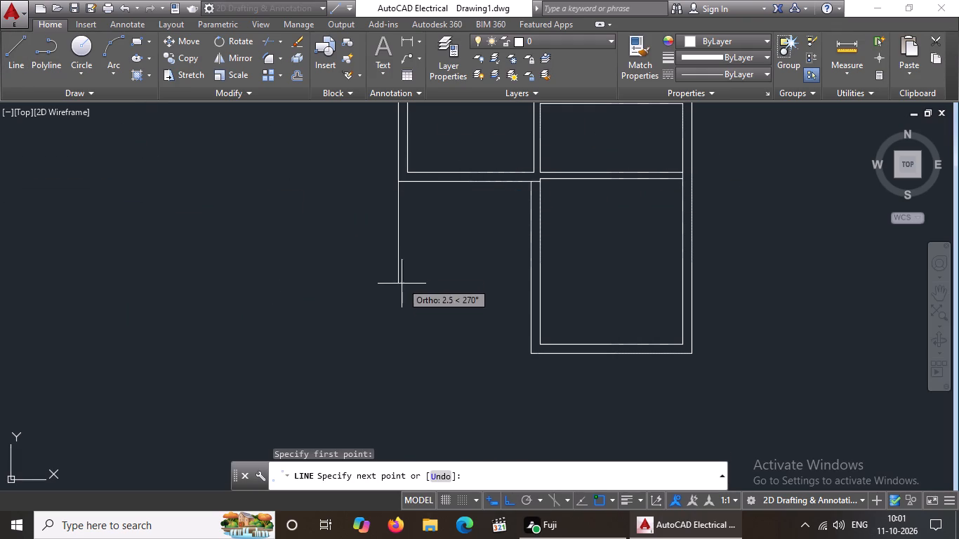
middle_click_drag(472, 274, 472, 359)
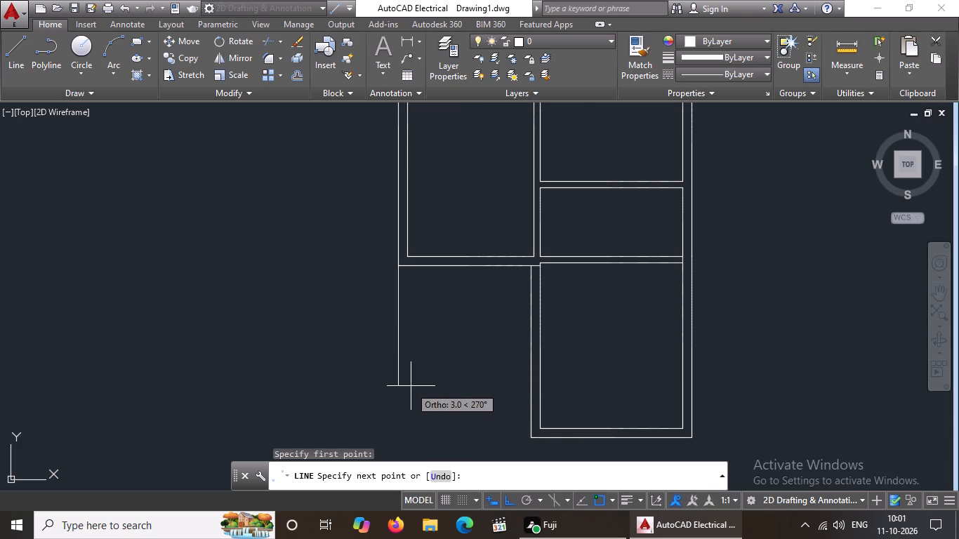
scroll(411, 386, "down", 1)
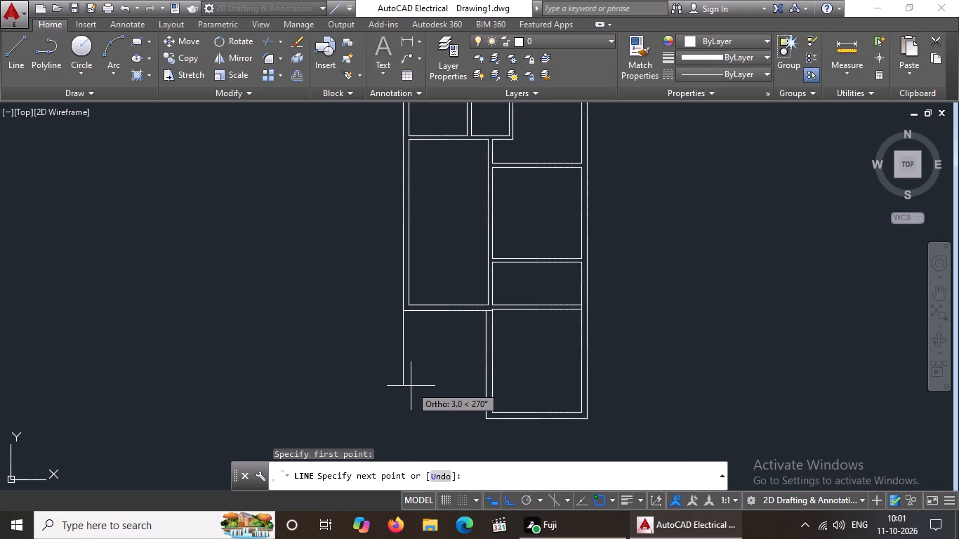
key("2")
key("Return")
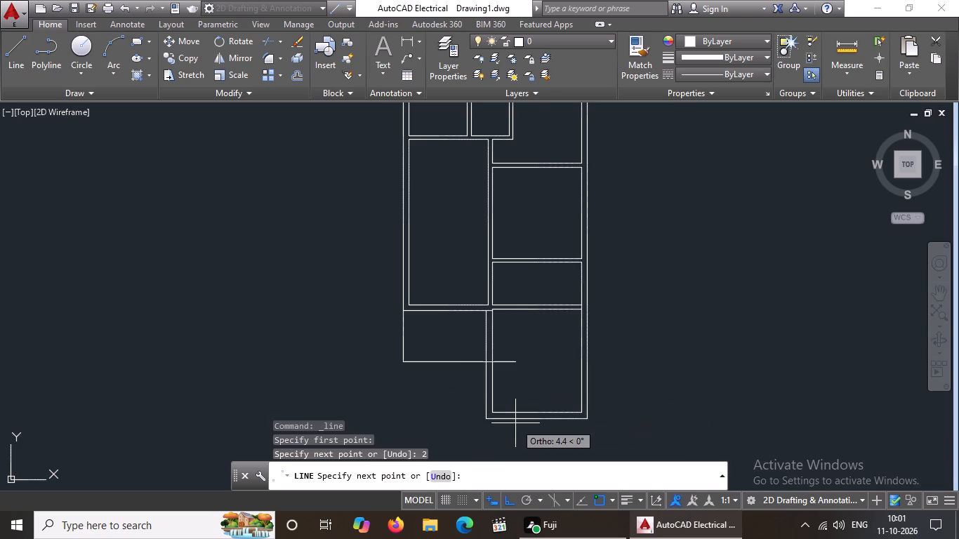
key("1")
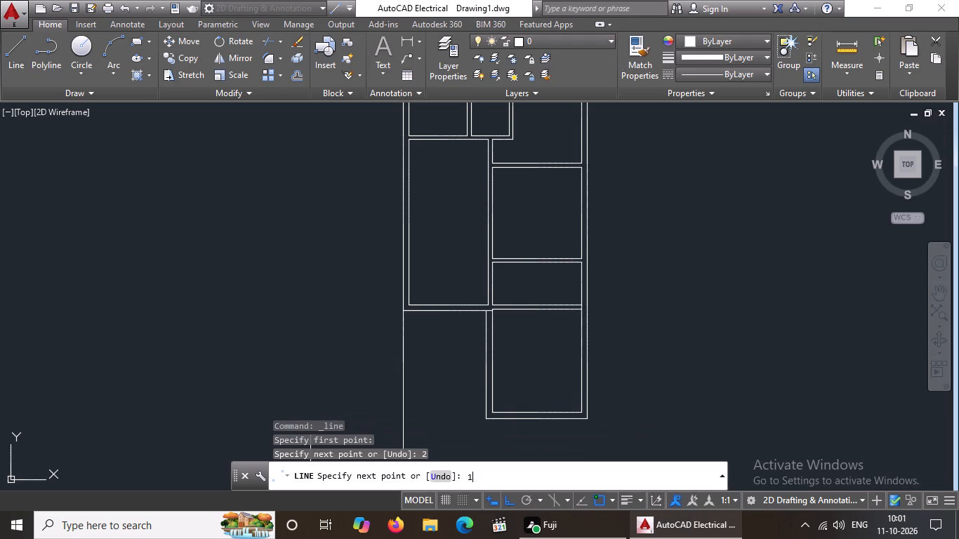
key("Return")
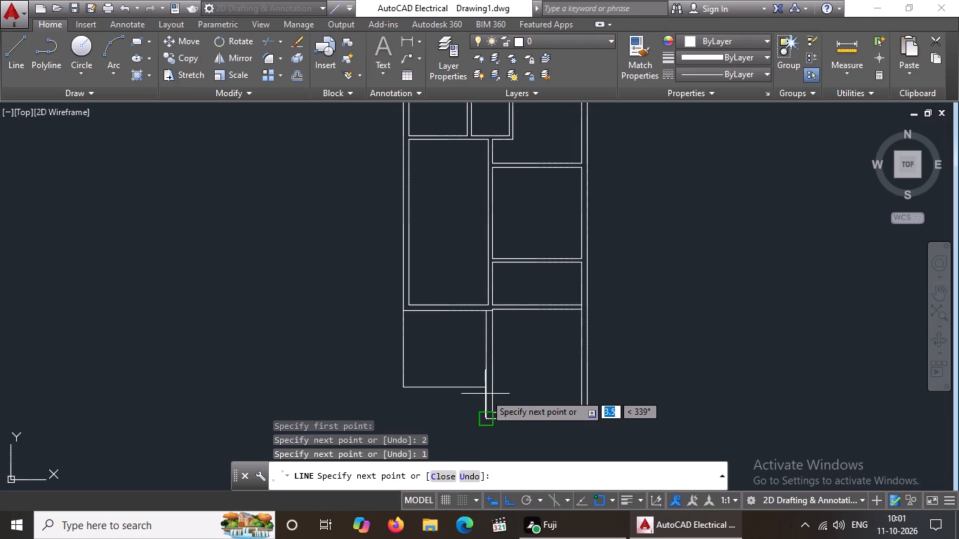
scroll(485, 387, "up", 3)
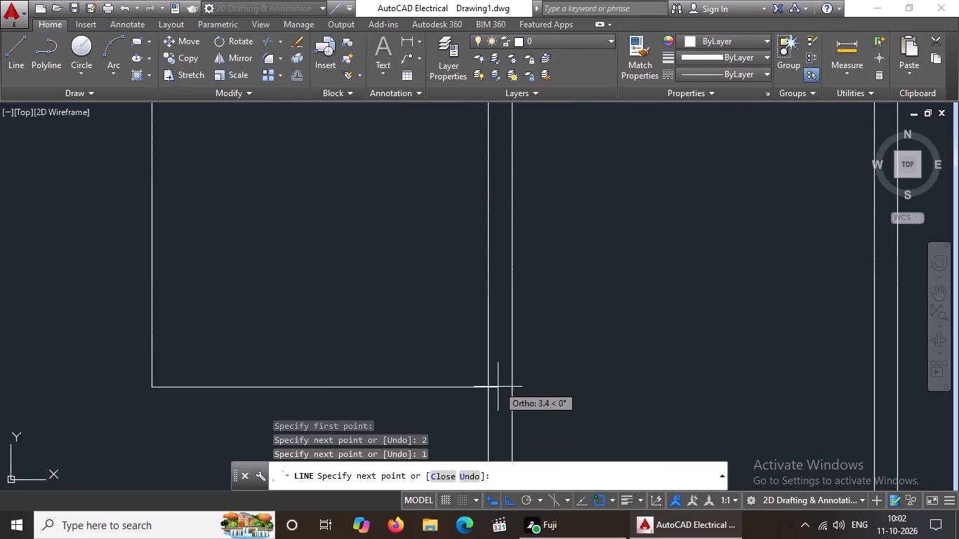
left_click(498, 387)
key("Escape")
Trim the new horizontal line's overshoot inside the lower room's left wall.
key("t")
type("r")
key("space")
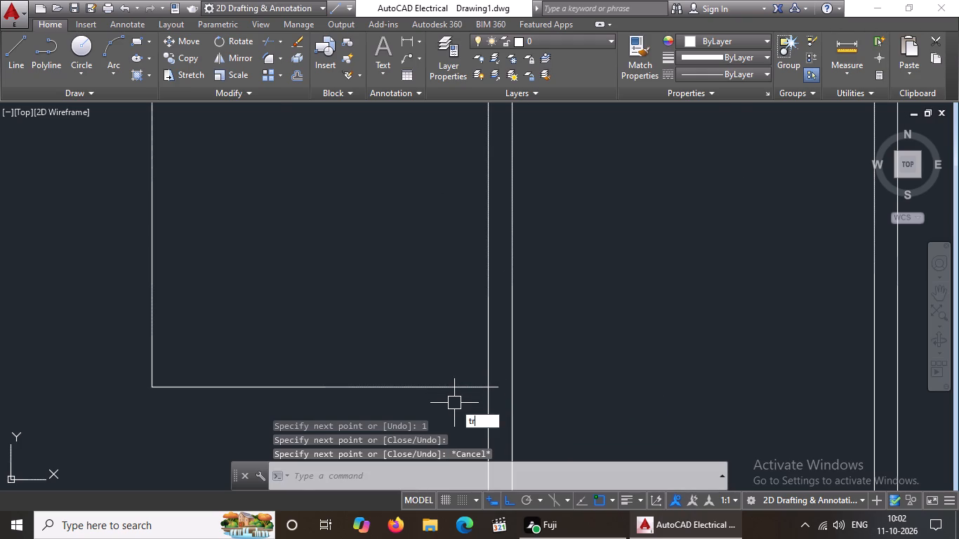
key("space")
scroll(527, 394, "up", 1)
left_click(480, 384)
scroll(503, 383, "down", 3)
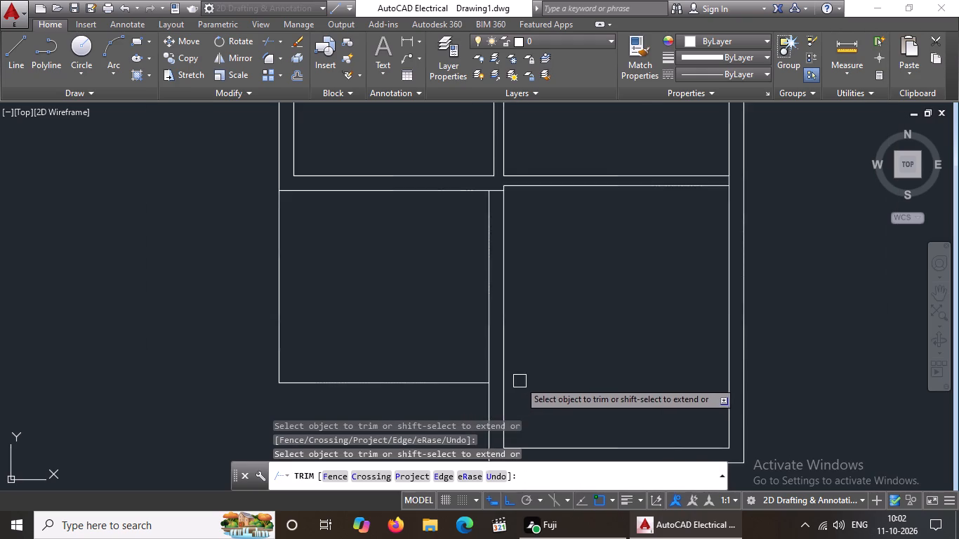
scroll(521, 381, "down", 2)
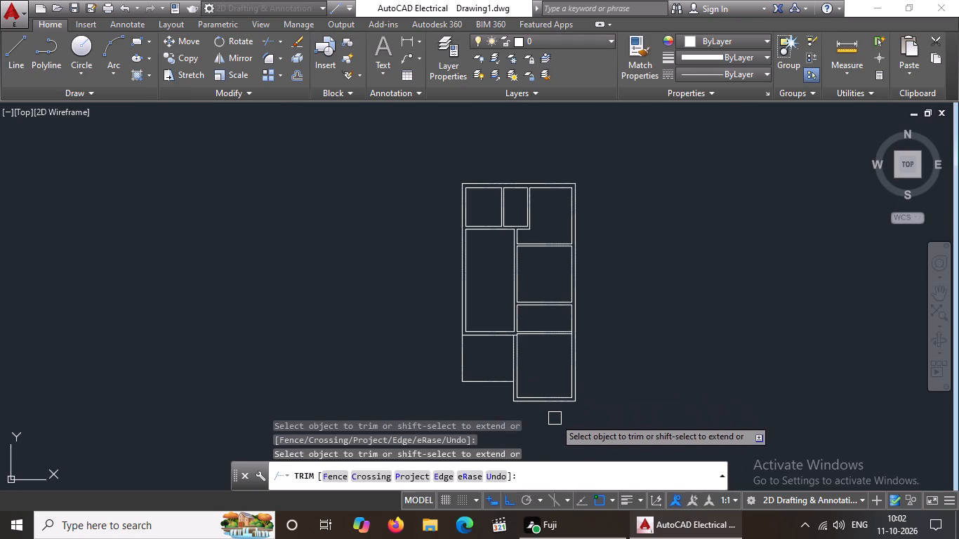
key("Escape")
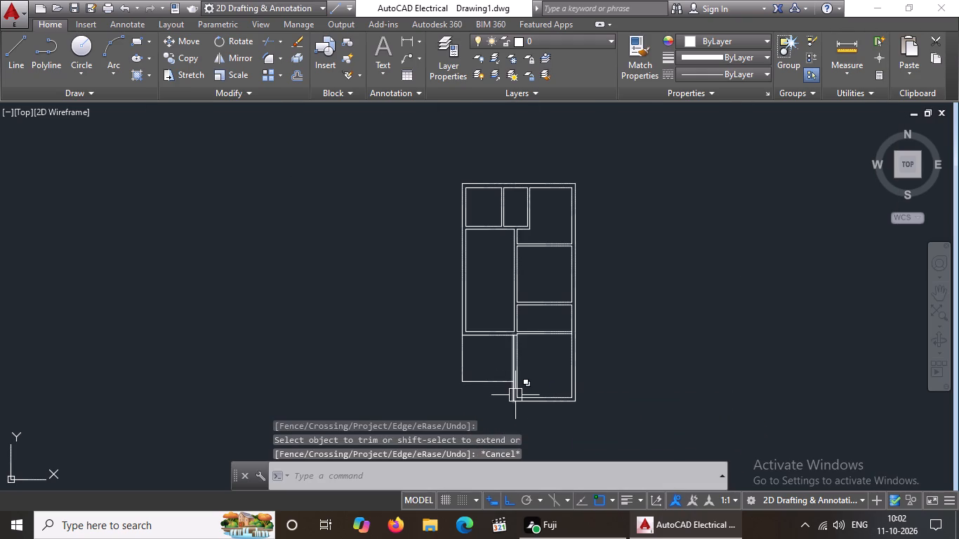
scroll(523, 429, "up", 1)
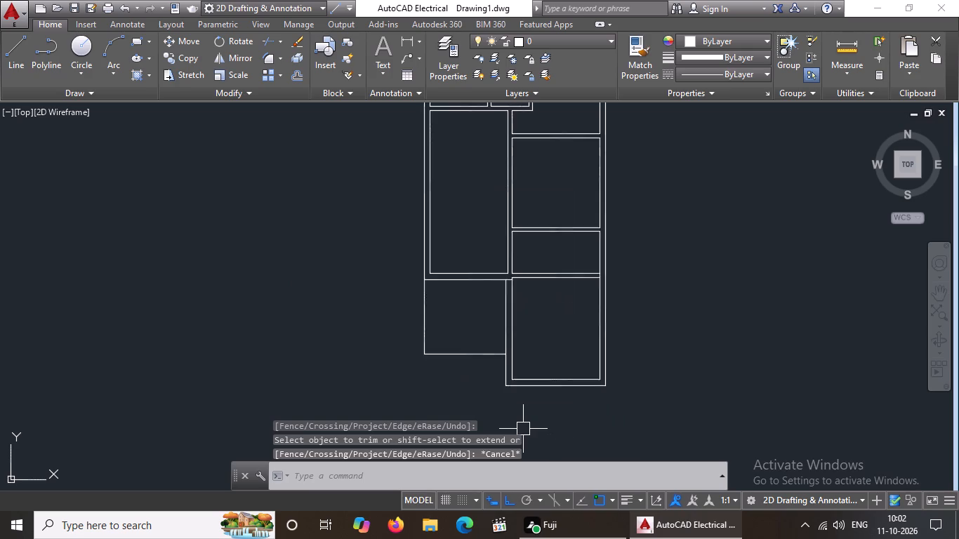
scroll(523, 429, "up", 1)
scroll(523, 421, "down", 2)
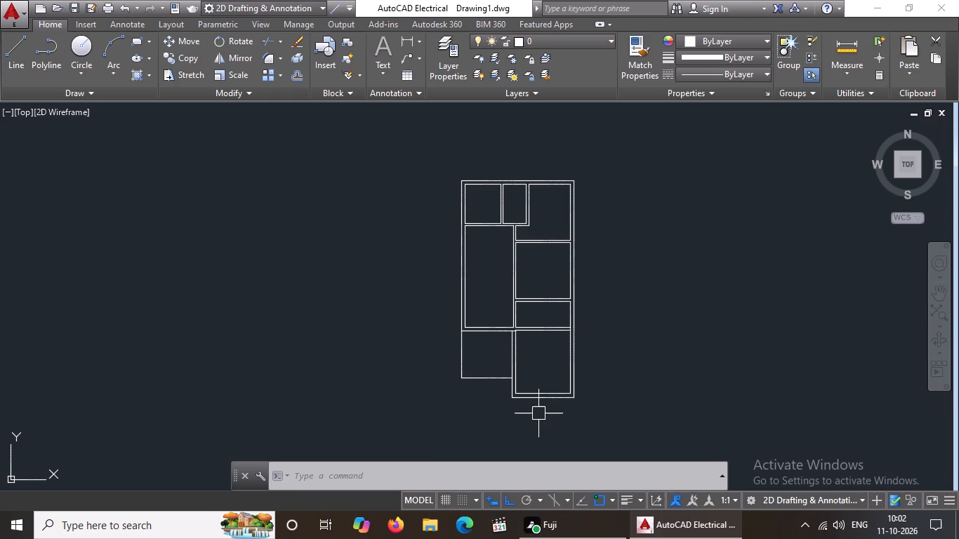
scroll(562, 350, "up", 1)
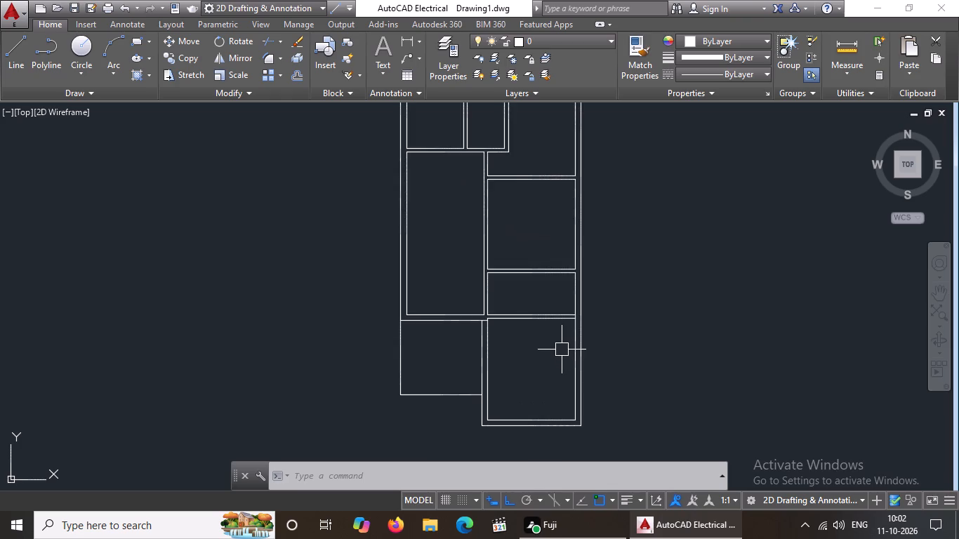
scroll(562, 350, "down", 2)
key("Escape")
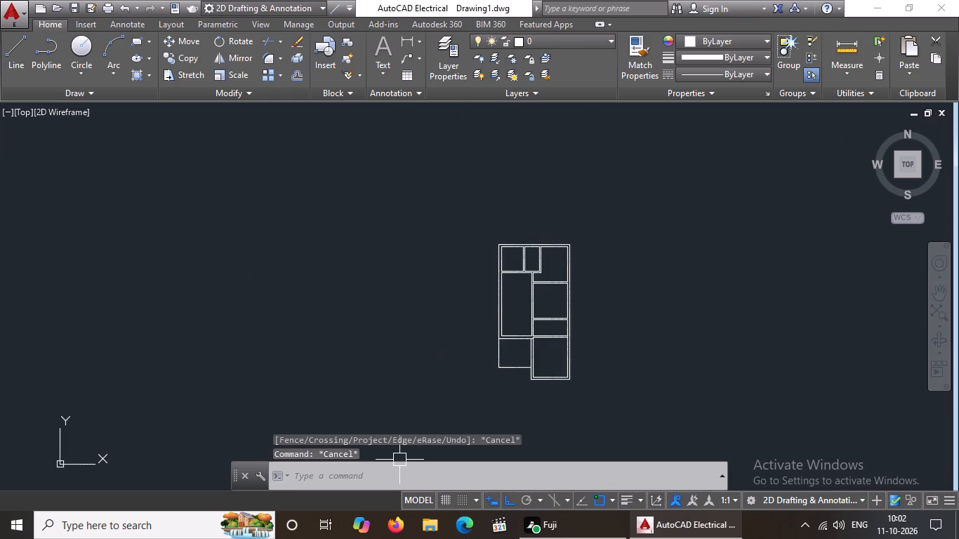
Draw a 0.23 line upward across the top outer wall from the midpoint of the upper-left room's top inner line.
key("l")
key("Return")
scroll(494, 263, "up", 1)
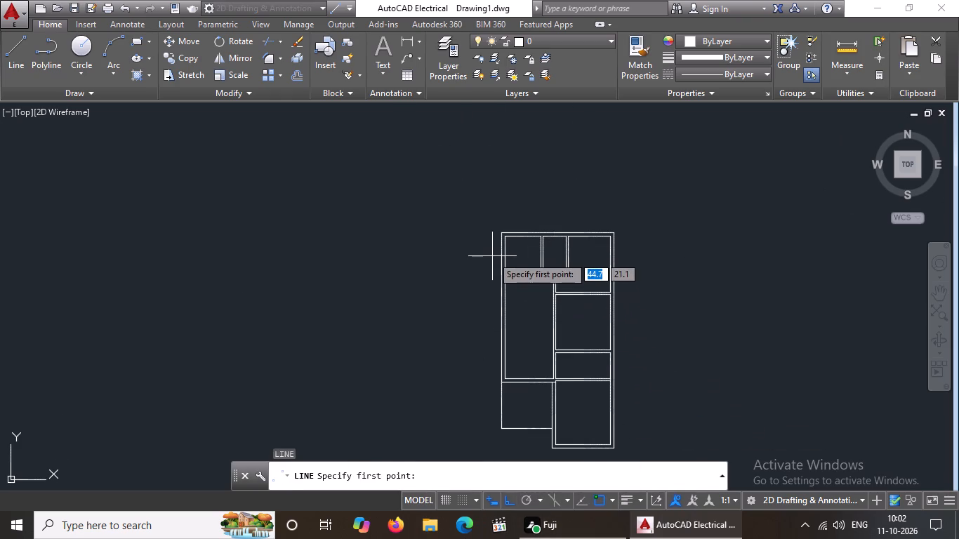
scroll(534, 227, "up", 2)
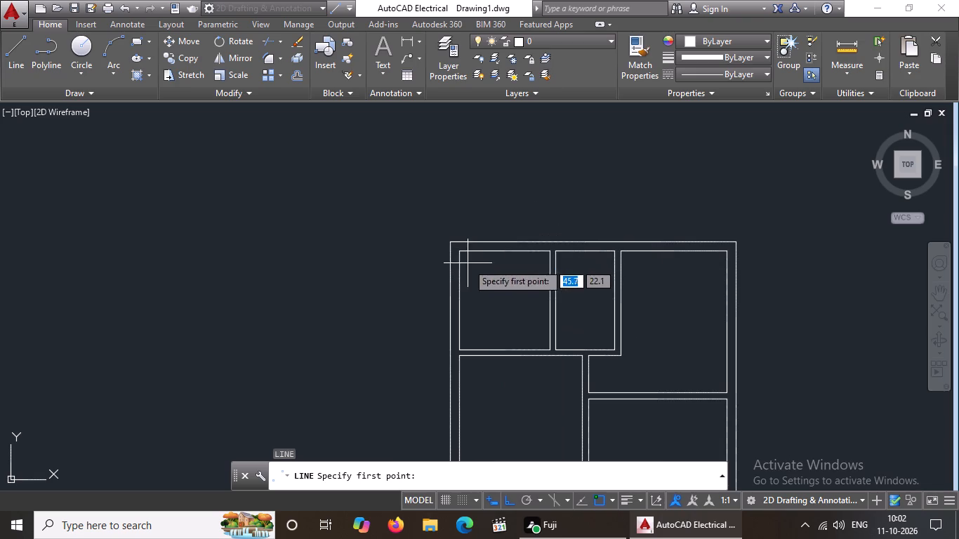
left_click(505, 248)
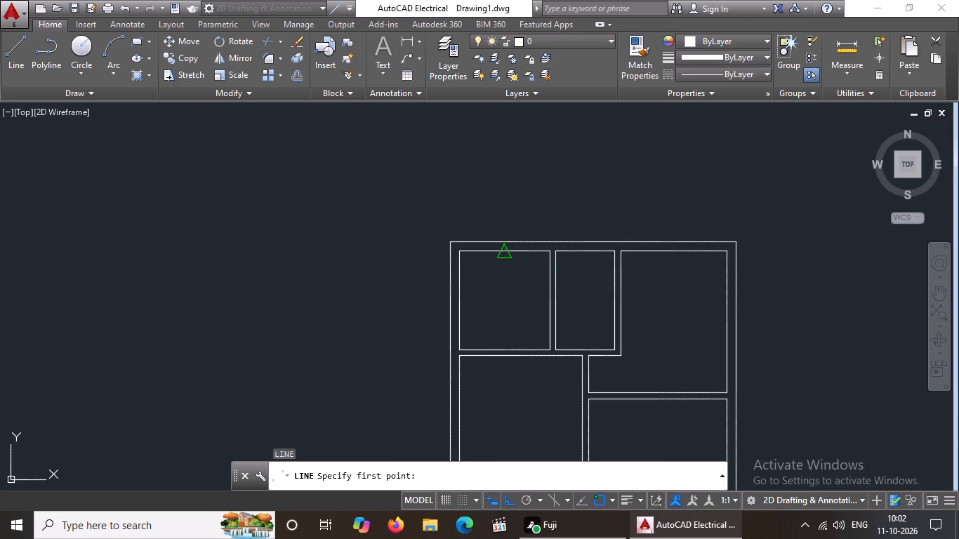
type("0.")
key("2")
key("3")
key("Return")
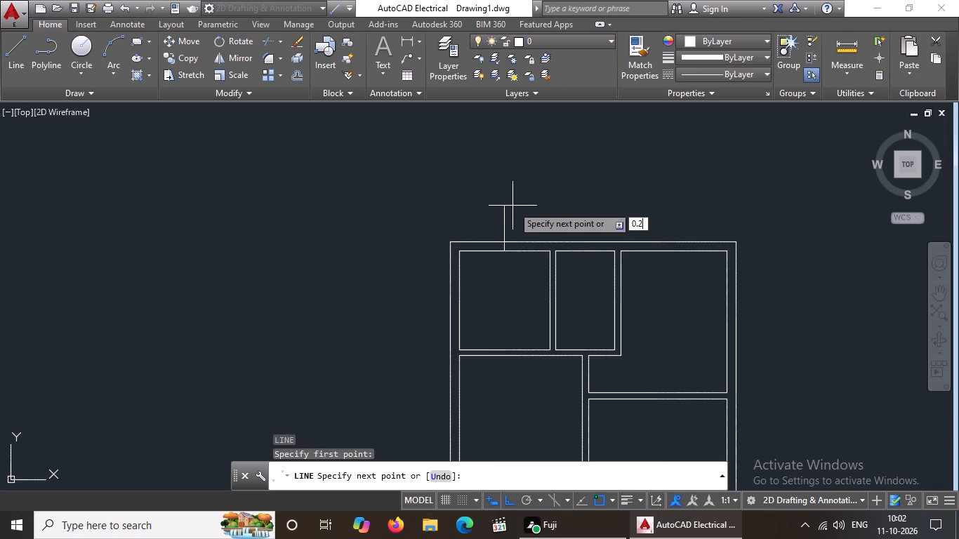
key("Return")
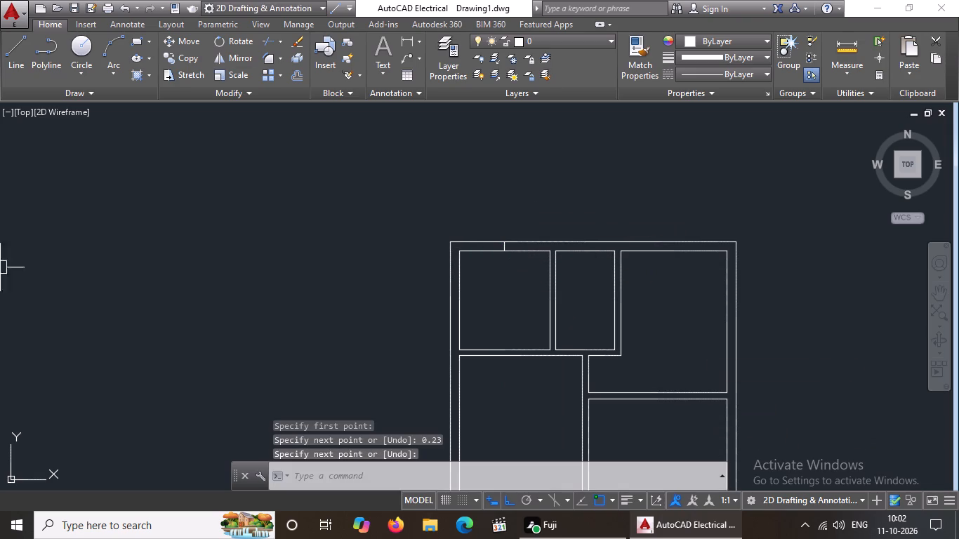
Draw a 0.23 line upward across the top outer wall from the midpoint of the small upper-middle room's top inner line.
left_click(15, 53)
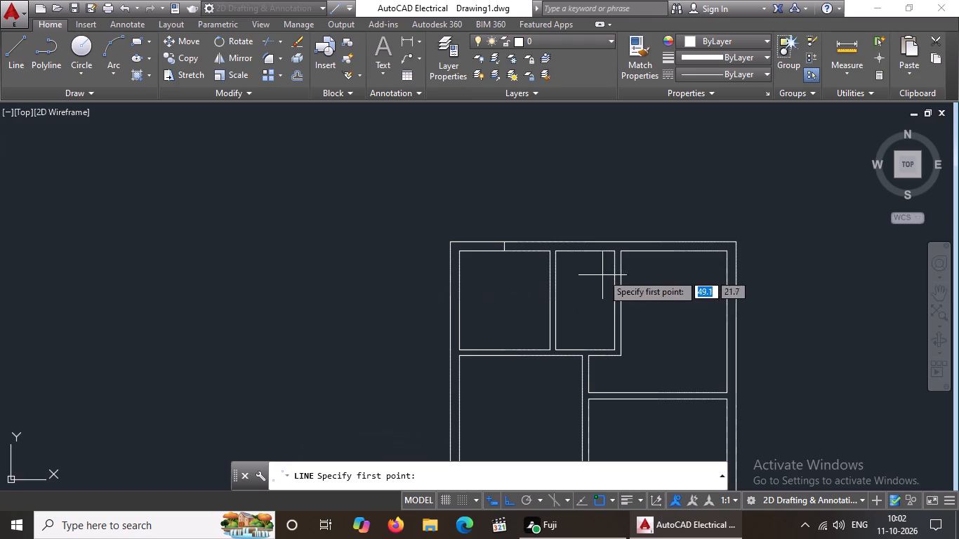
left_click(582, 251)
type("0.23")
key("Return")
key("Return")
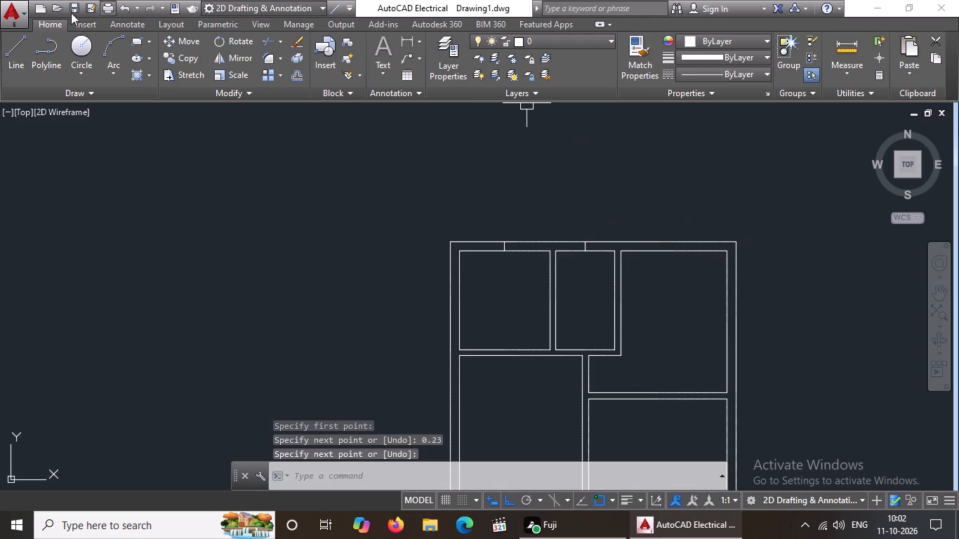
Draw a 0.23 line upward across the top outer wall from the midpoint of the upper-right room's top inner line.
left_click(11, 46)
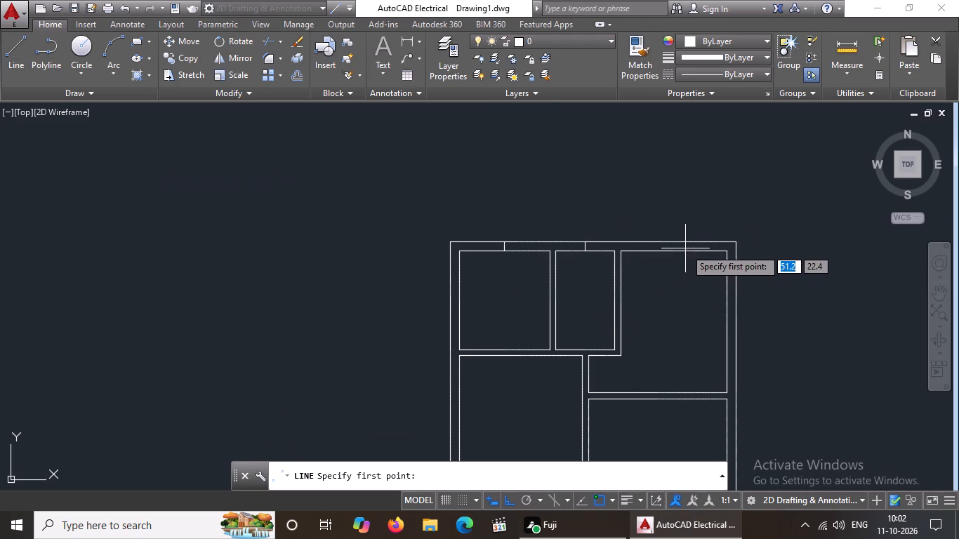
left_click(679, 252)
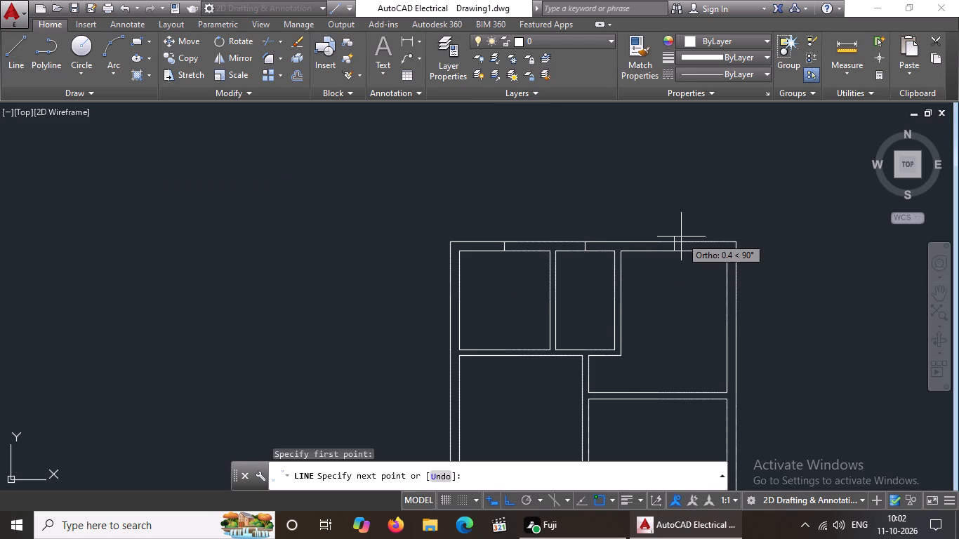
type("0.")
key("2")
key("3")
key("Return")
key("Return")
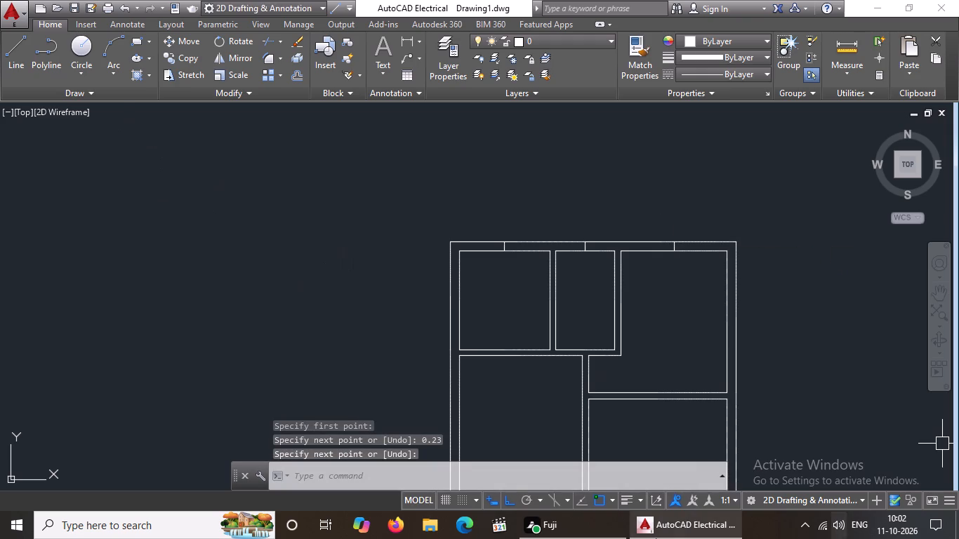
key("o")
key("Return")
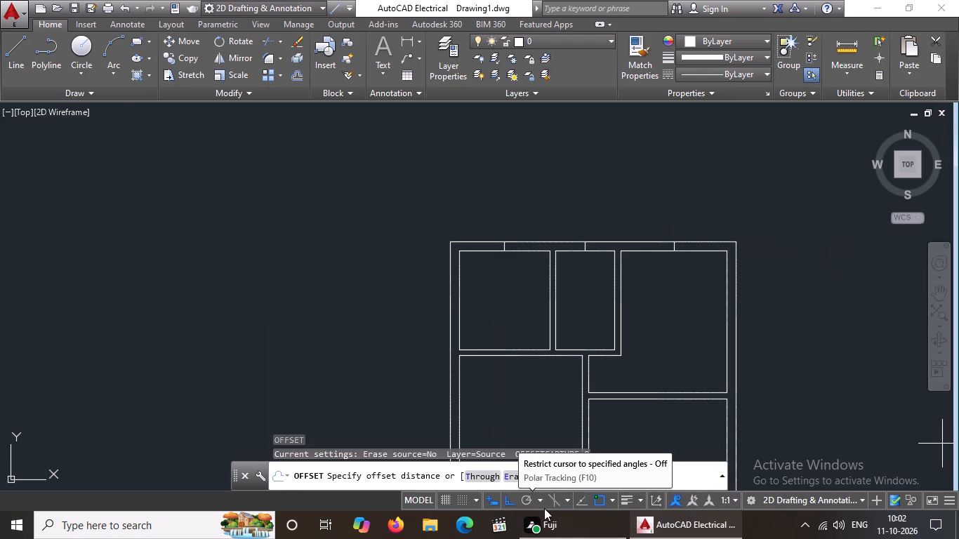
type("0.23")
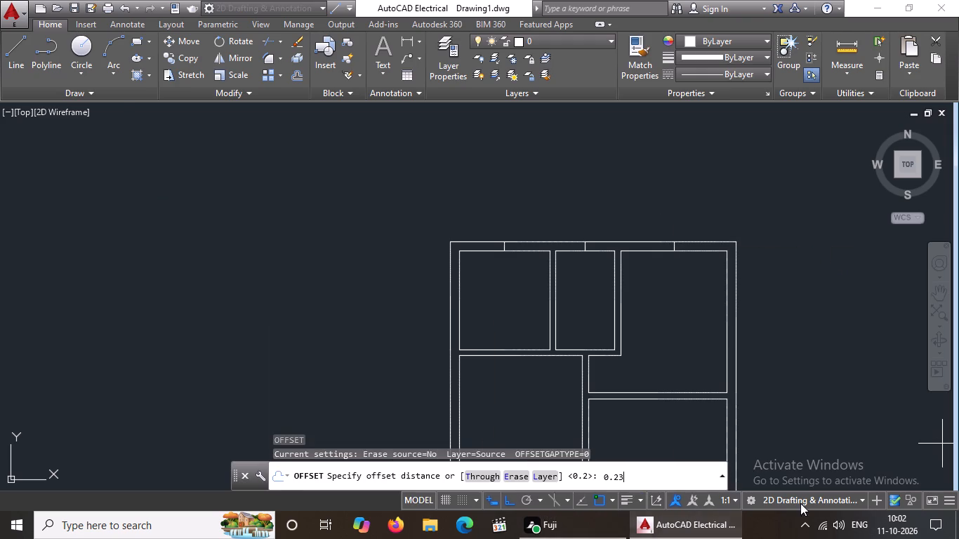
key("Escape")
Draw a 0.23 line across the right outer wall from the midpoint of the upper-right room's right inner line.
left_click_drag(6, 61, 27, 71)
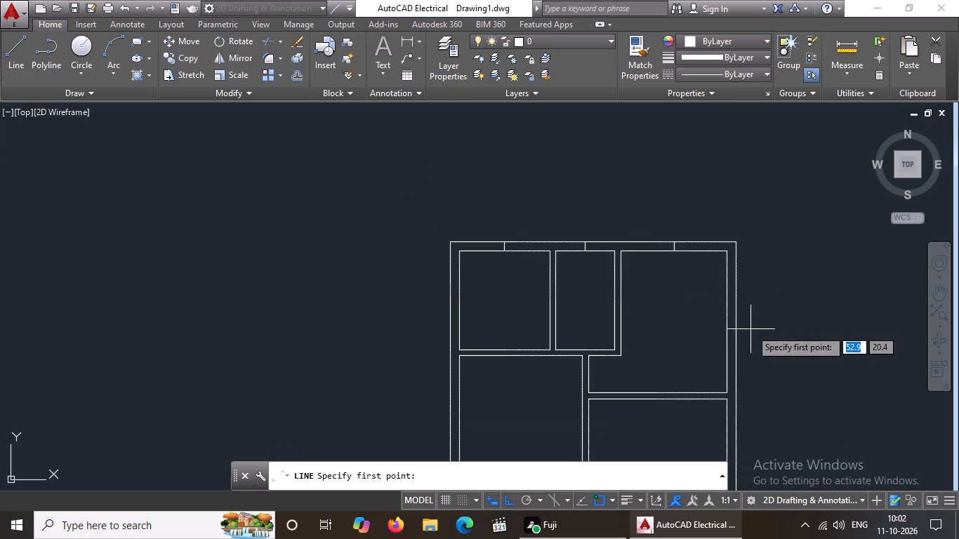
left_click(727, 326)
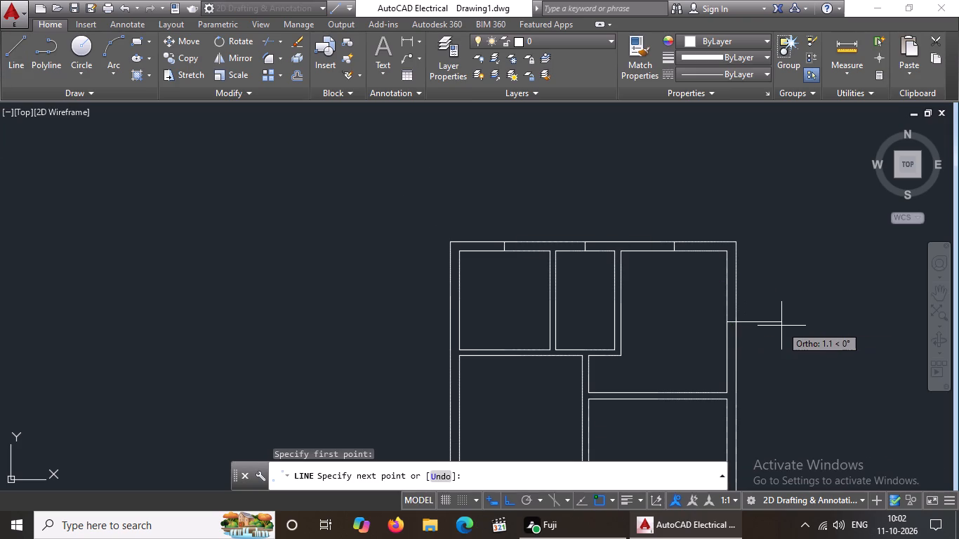
type("0.23")
key("Return")
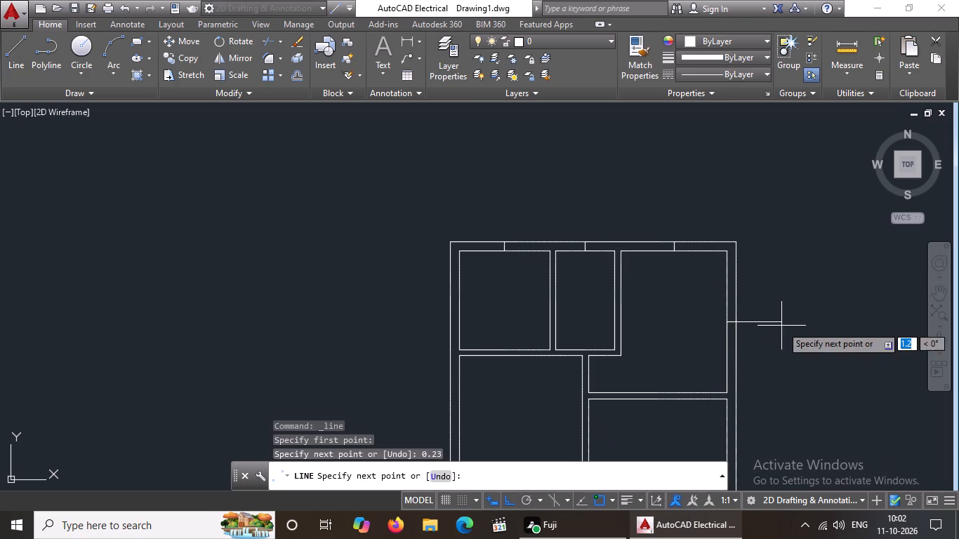
key("Return")
Draw a 0.23 line across the right outer wall from the midpoint of the middle right-hand room's right inner line.
scroll(734, 359, "down", 2)
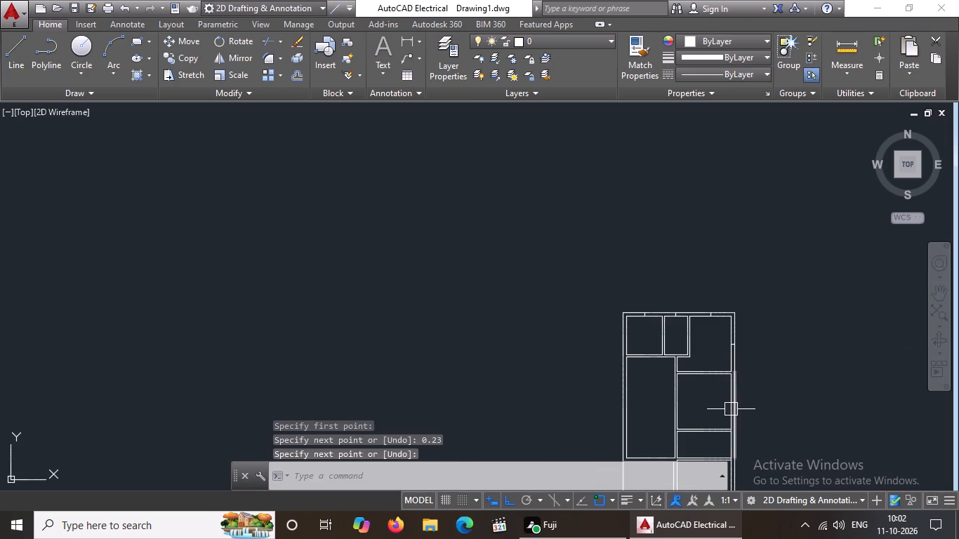
middle_click_drag(732, 408, 717, 324)
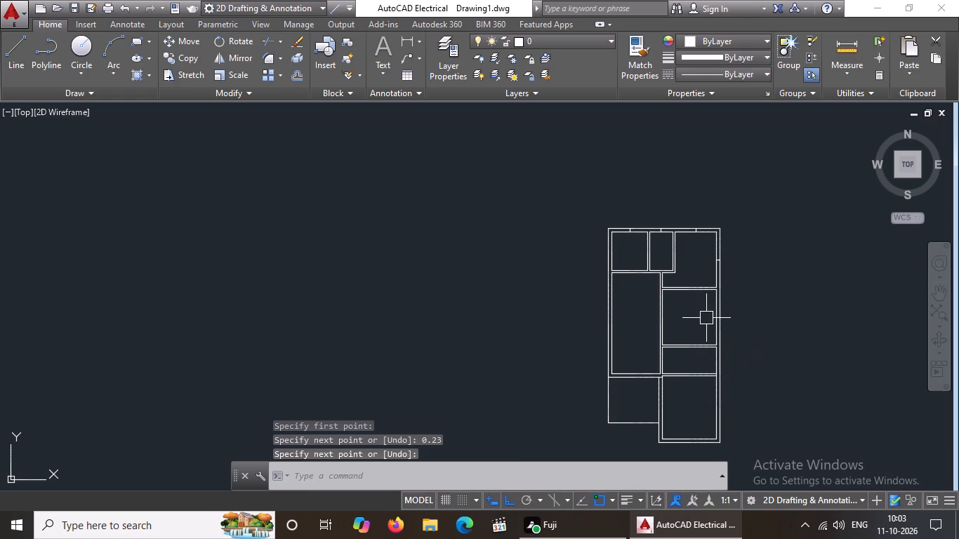
scroll(709, 312, "up", 1)
left_click(28, 62)
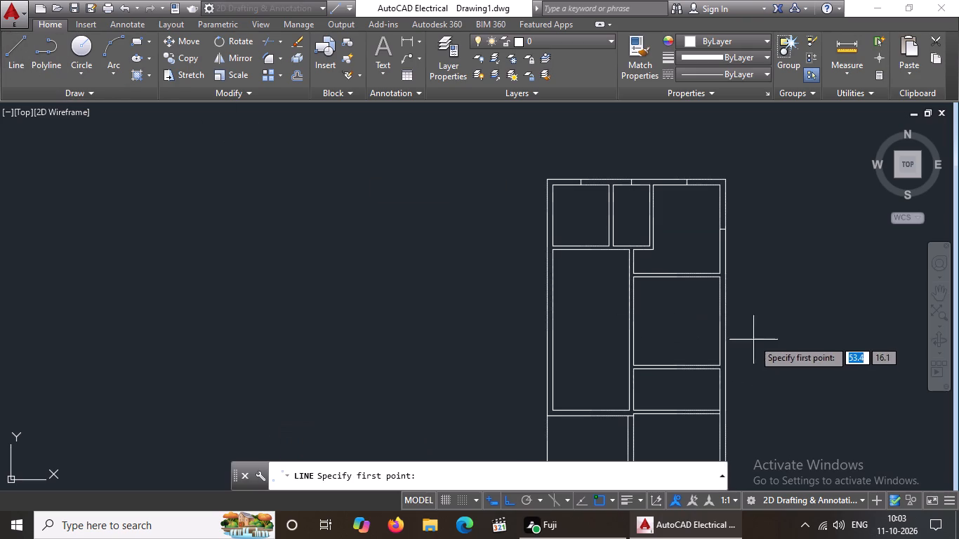
scroll(731, 340, "up", 2)
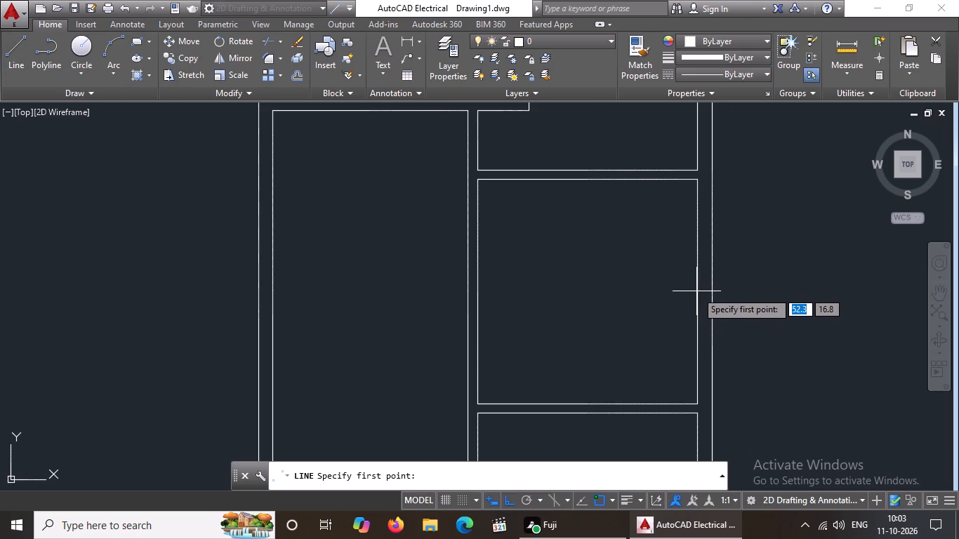
left_click(697, 293)
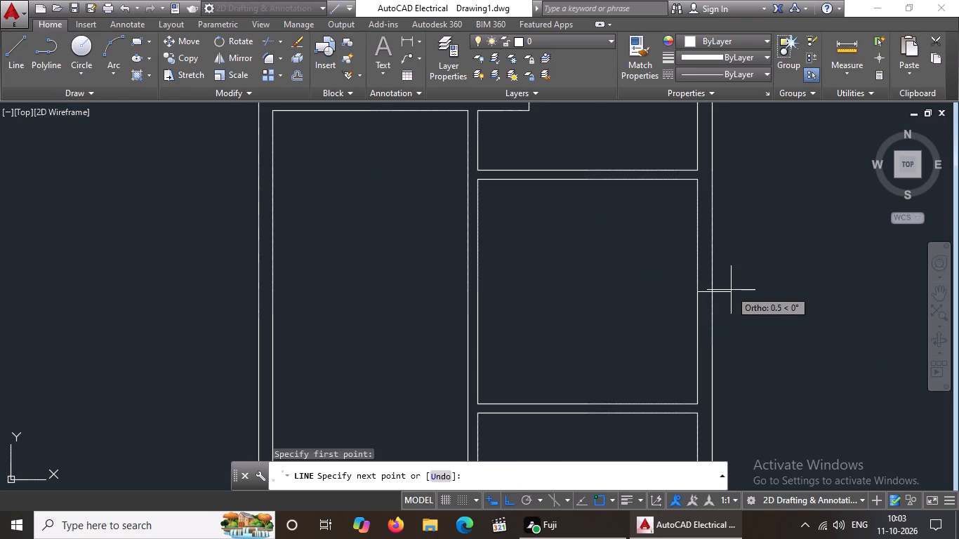
type("0.23")
key("Return")
key("Return")
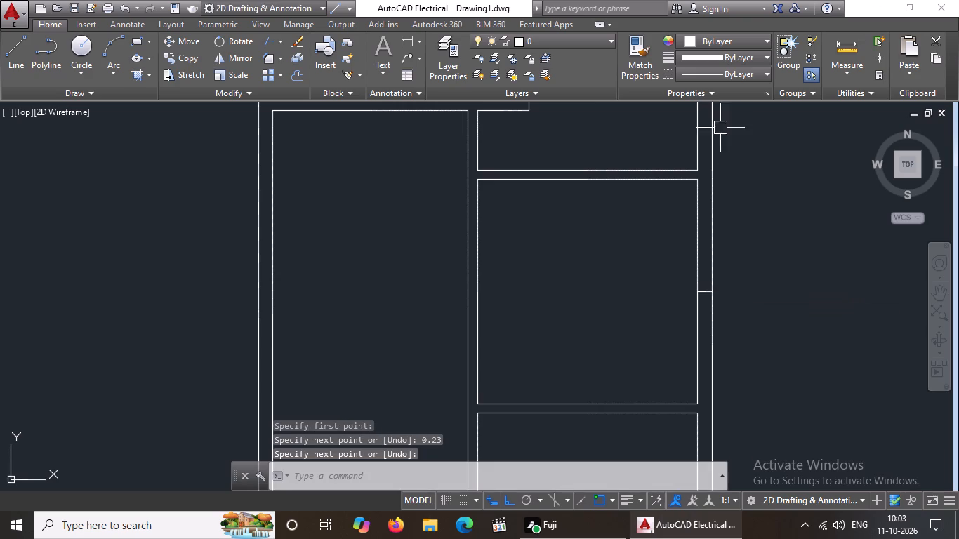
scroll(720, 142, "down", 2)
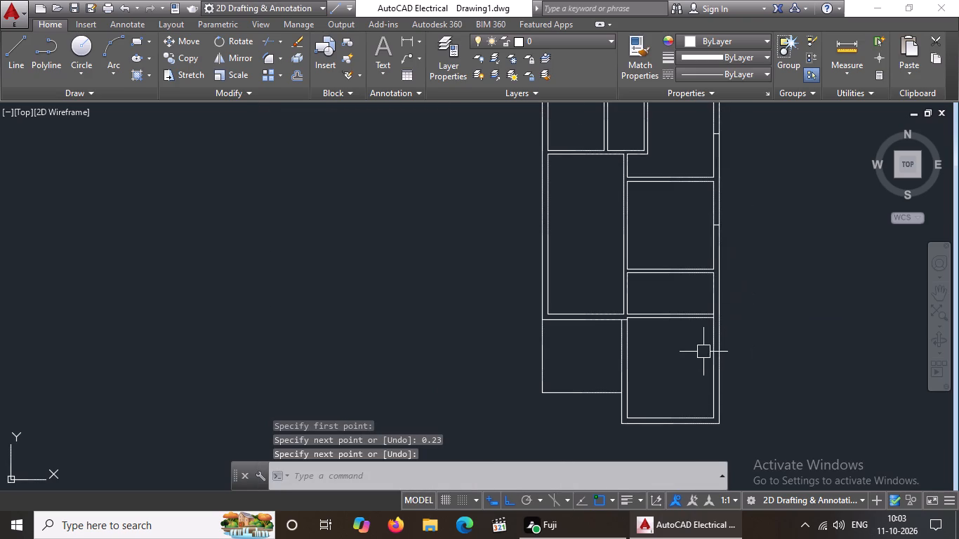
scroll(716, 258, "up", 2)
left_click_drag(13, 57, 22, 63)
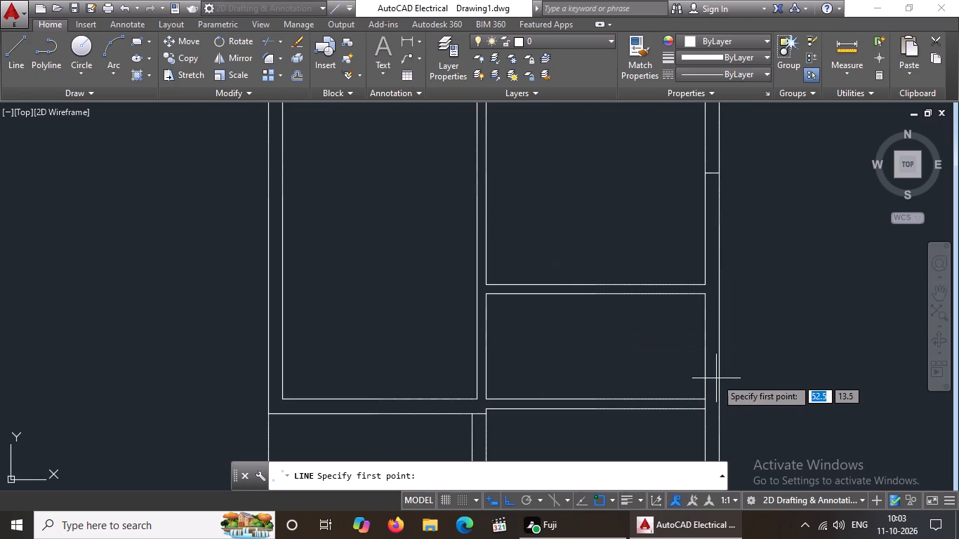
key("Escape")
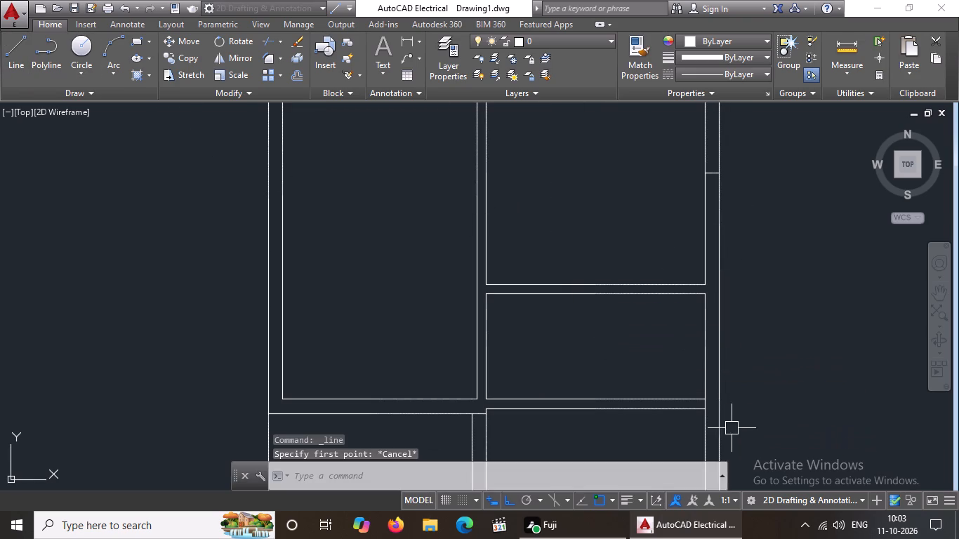
Trim the right outer wall's inner line where it crosses the partition between the small right-hand room and the lower room.
scroll(714, 436, "up", 2)
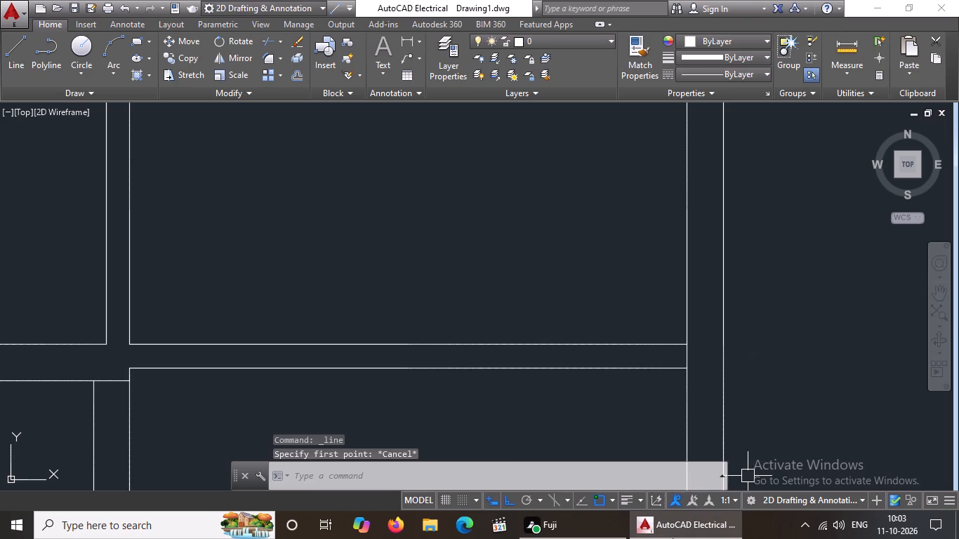
key("Escape")
type("tr")
key("space")
key("space")
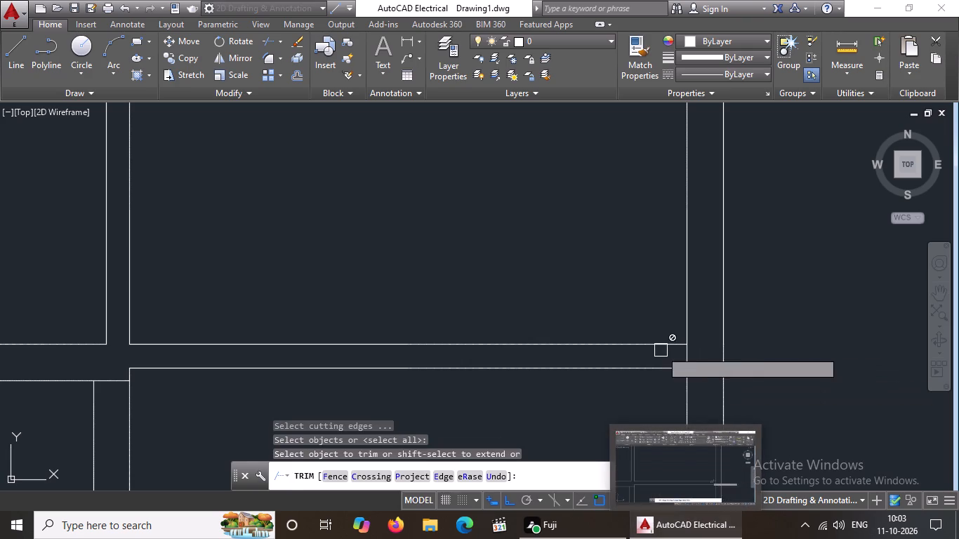
left_click(687, 357)
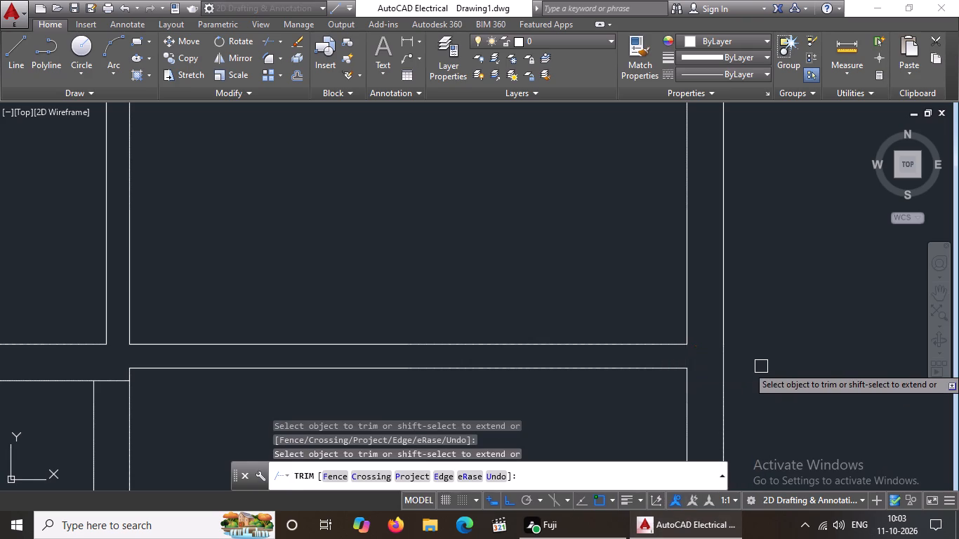
scroll(761, 366, "down", 2)
key("Escape")
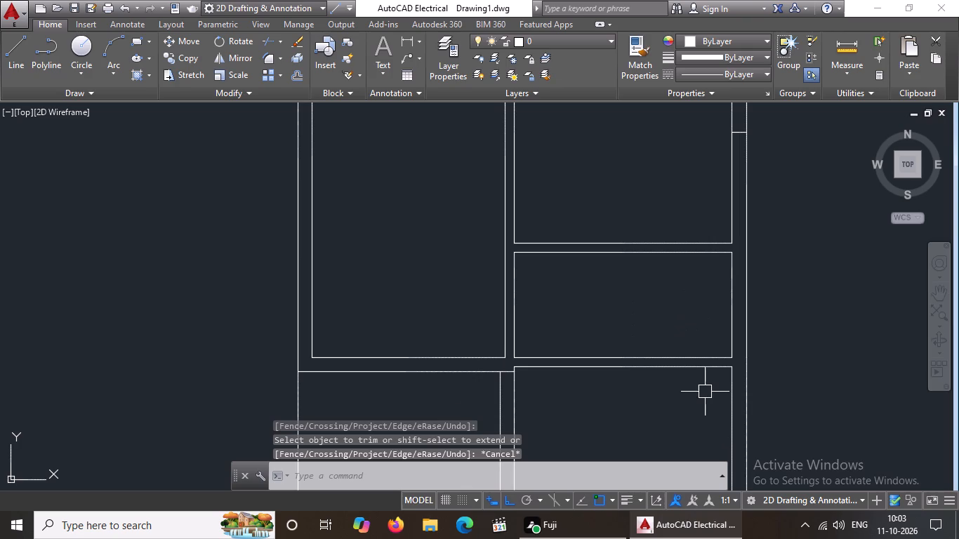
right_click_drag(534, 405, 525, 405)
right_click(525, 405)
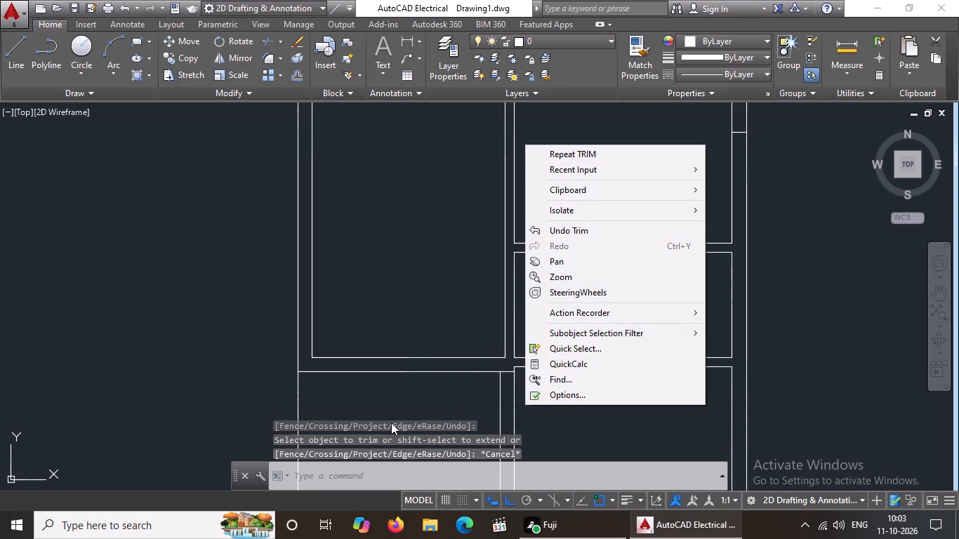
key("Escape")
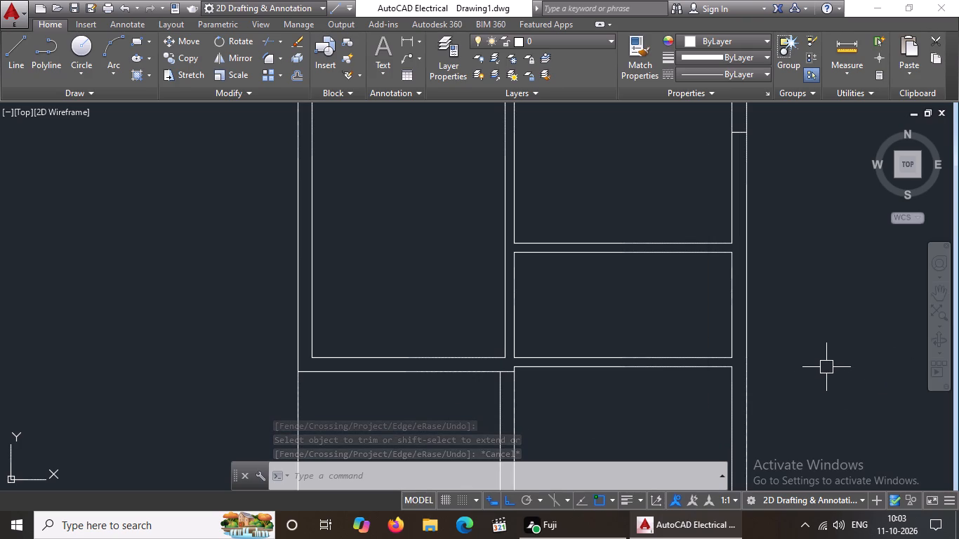
Draw a 0.23 line across the right outer wall from the midpoint of the small right-hand room's right inner line.
left_click(7, 61)
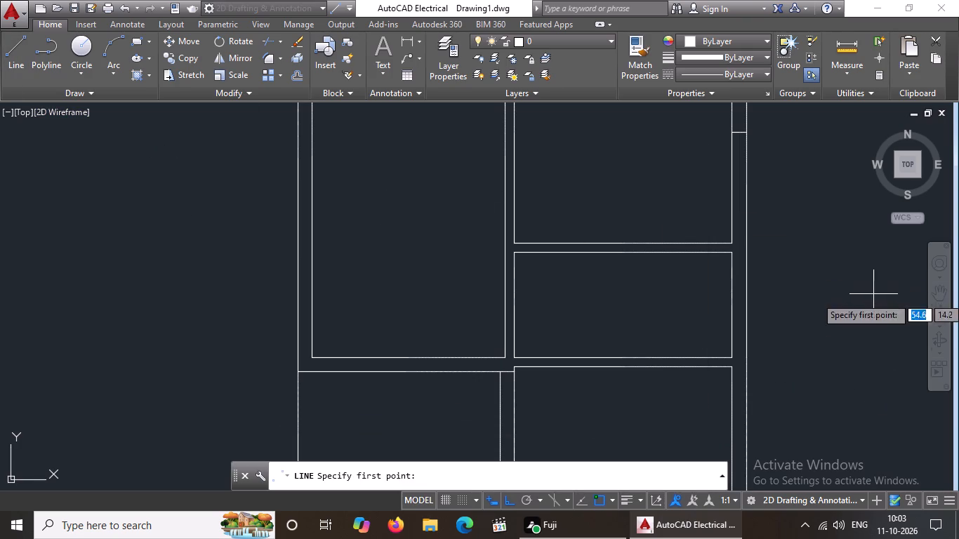
left_click_drag(732, 306, 738, 305)
type("0.23")
key("Return")
key("Return")
Draw a 0.23 line across the right outer wall from the midpoint of the lower right-hand room's right inner line.
scroll(810, 317, "down", 3)
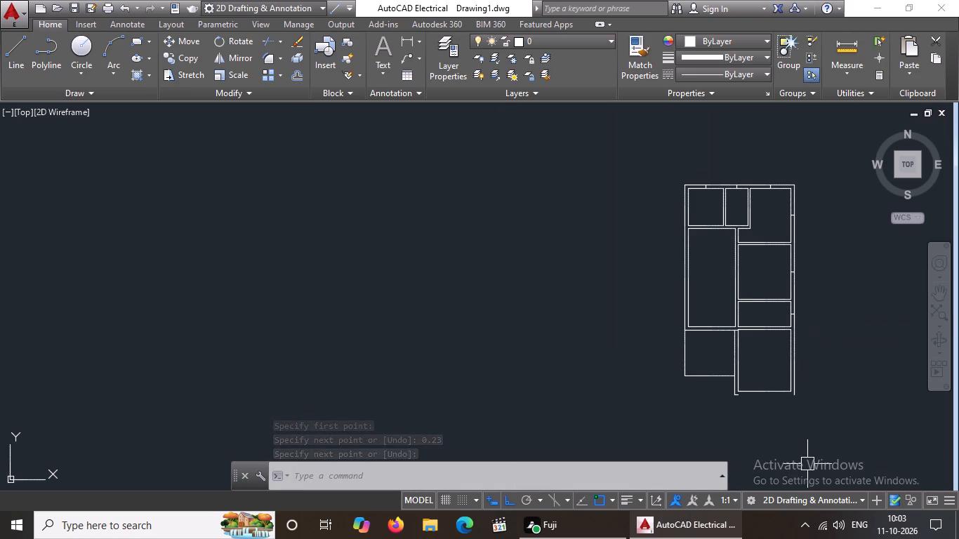
scroll(812, 391, "up", 2)
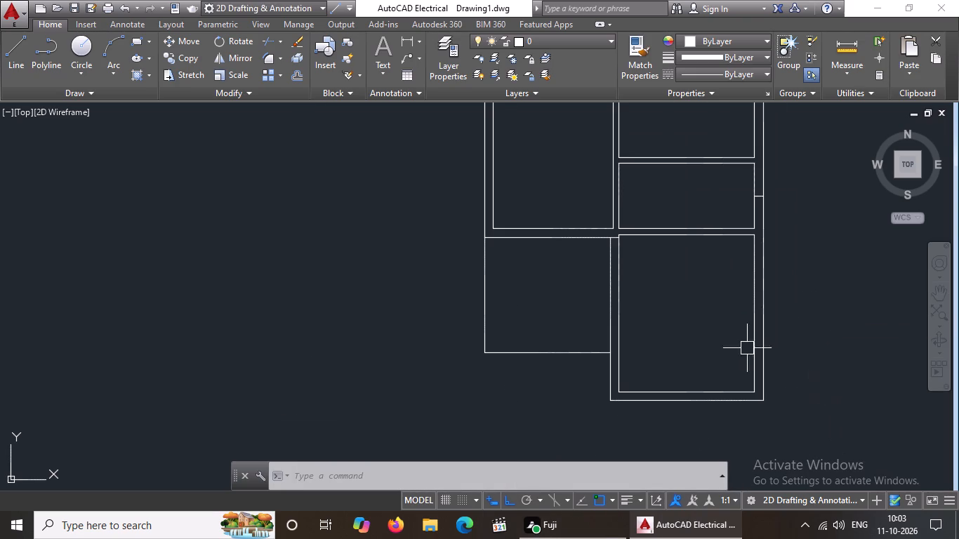
left_click_drag(4, 57, 47, 72)
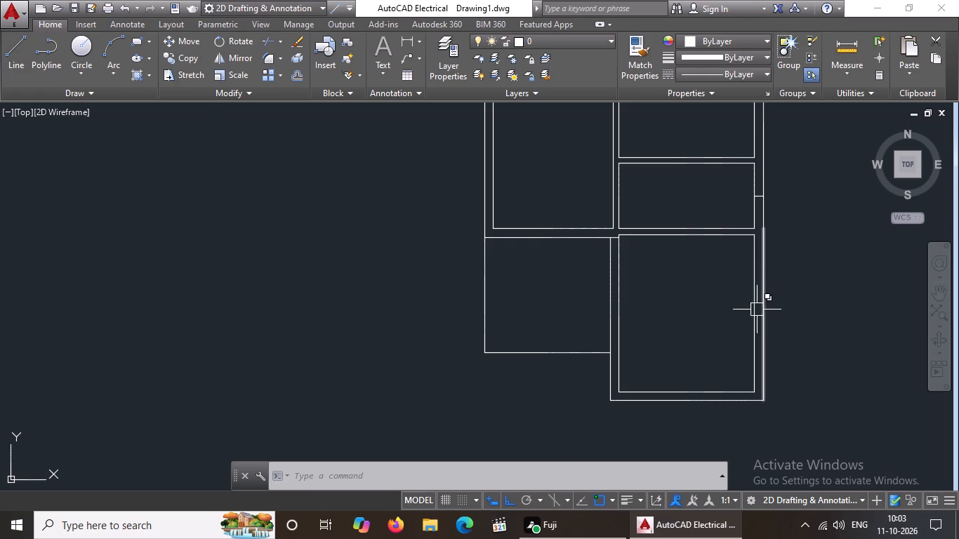
left_click_drag(4, 61, 54, 79)
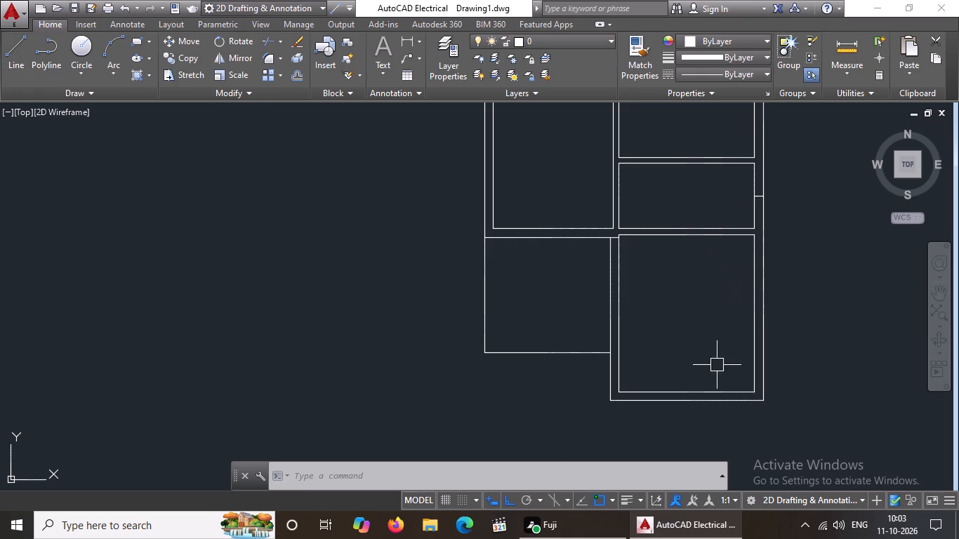
key("Escape")
key("l")
key("Return")
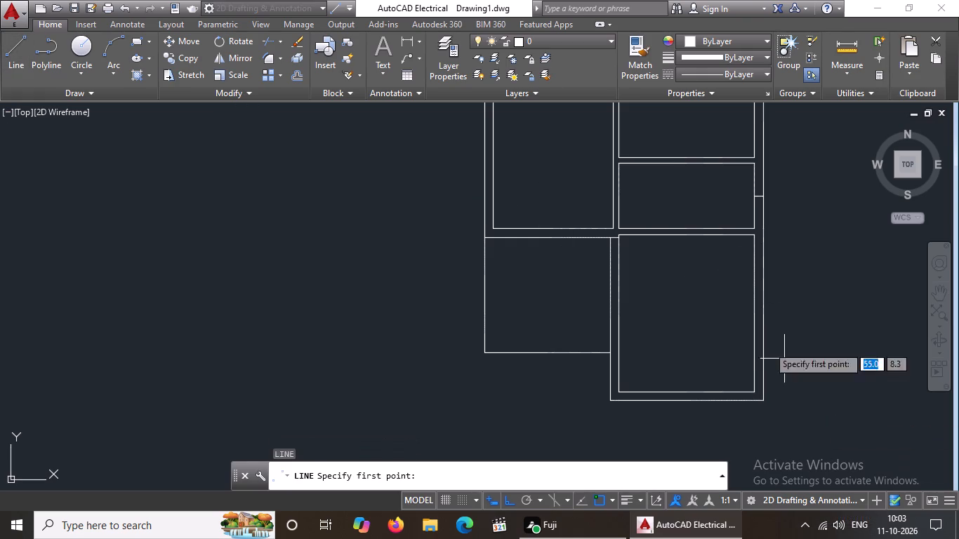
left_click(758, 313)
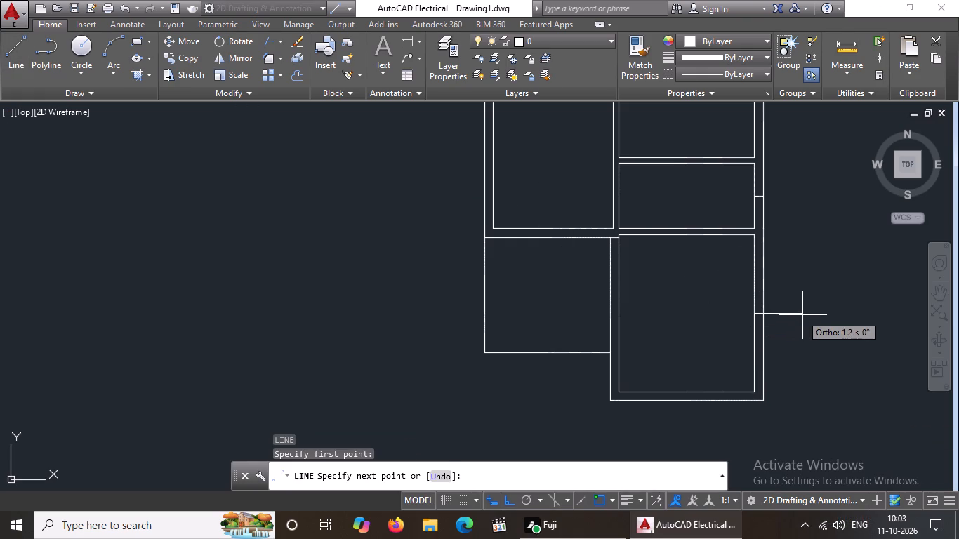
type("0.23")
key("Return")
key("Return")
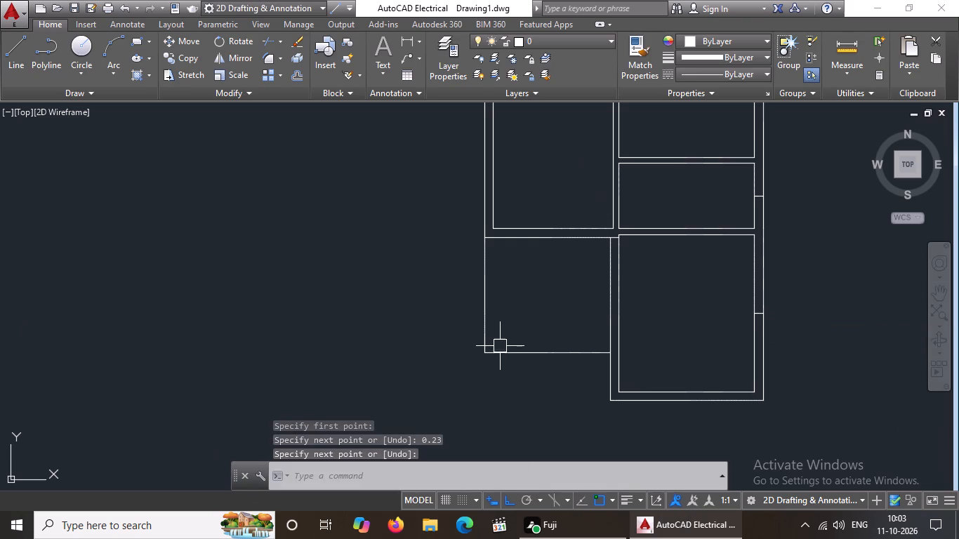
key("Escape")
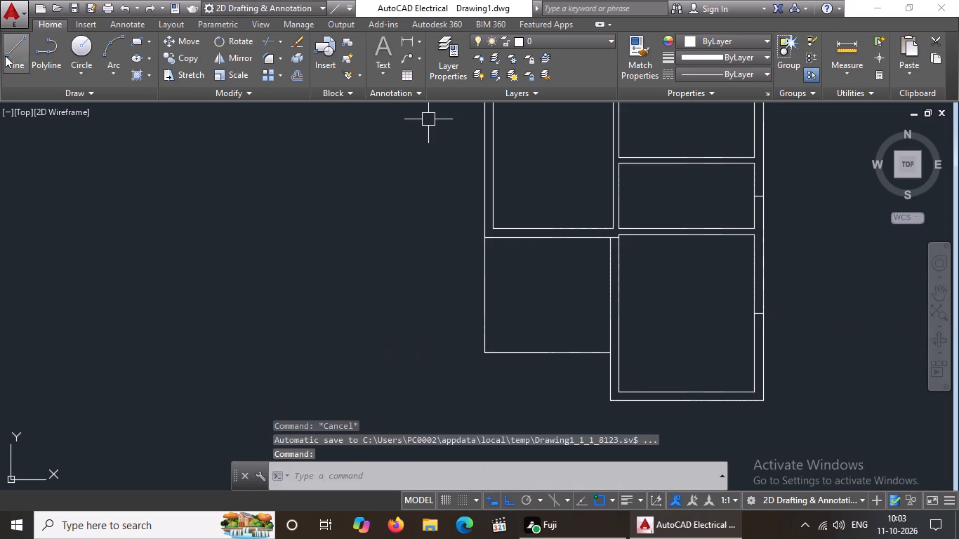
Draw three connected 0.23 lines, rightward, upward and leftward, to form a small square inside the lower-left open area's bottom-left corner.
left_click(18, 57)
left_click_drag(485, 354, 496, 354)
type("0.23")
key("Return")
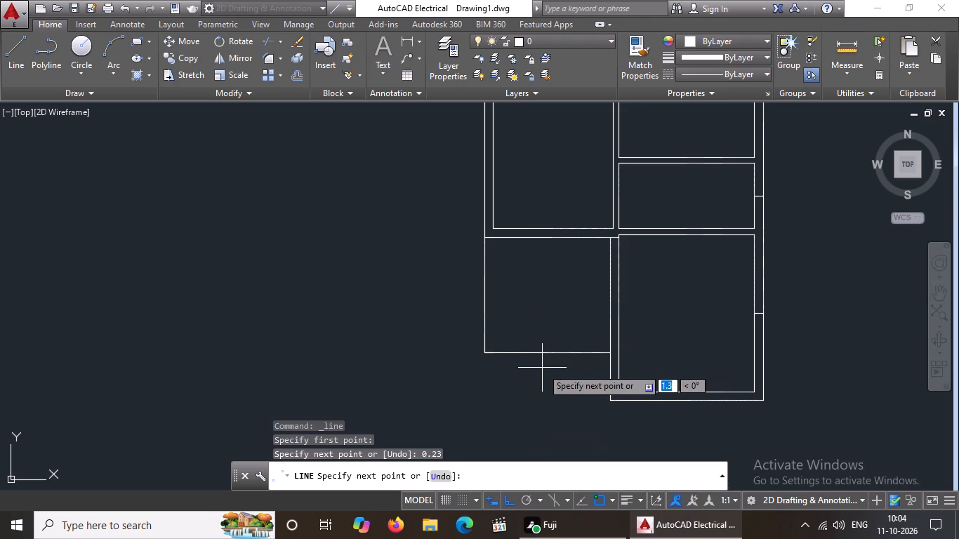
type("0.23")
key("Return")
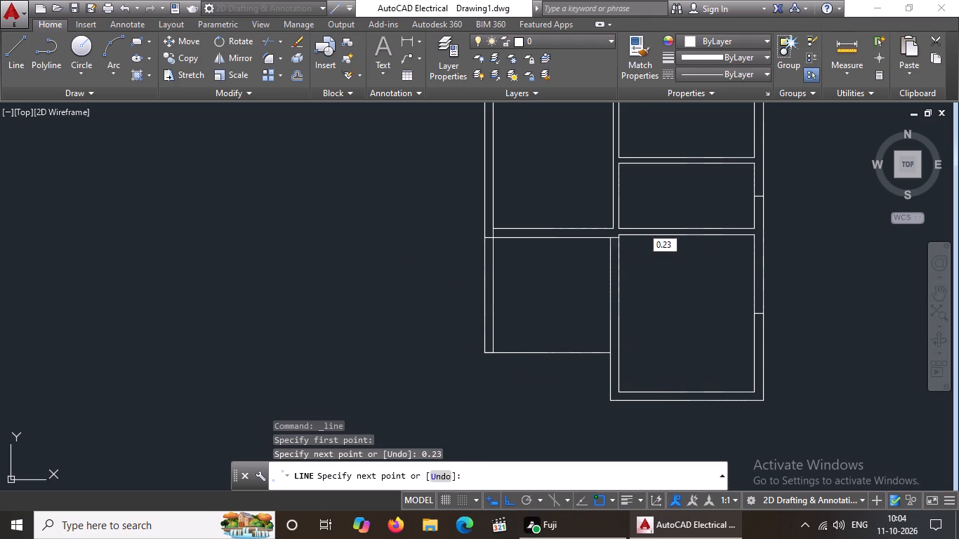
type("0.")
key("2")
key("3")
key("Return")
key("Return")
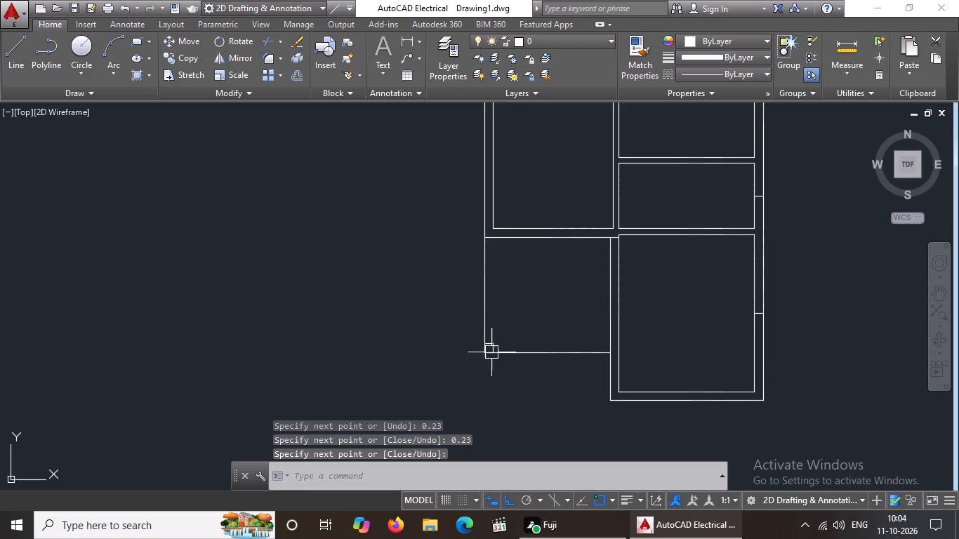
Draw a 0.23 line downward across the wall below the large left-hand room from the midpoint of its bottom inner line.
middle_click_drag(545, 271, 532, 360)
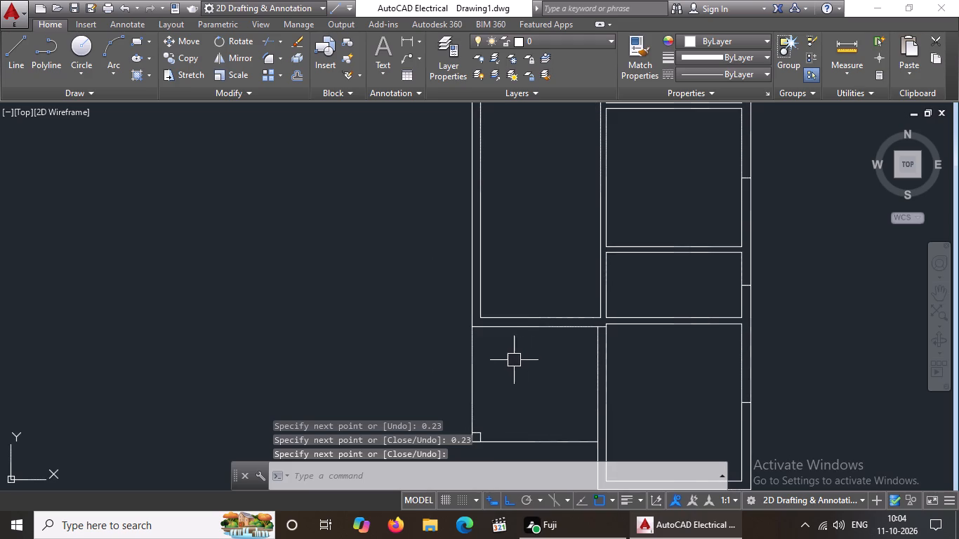
key("Escape")
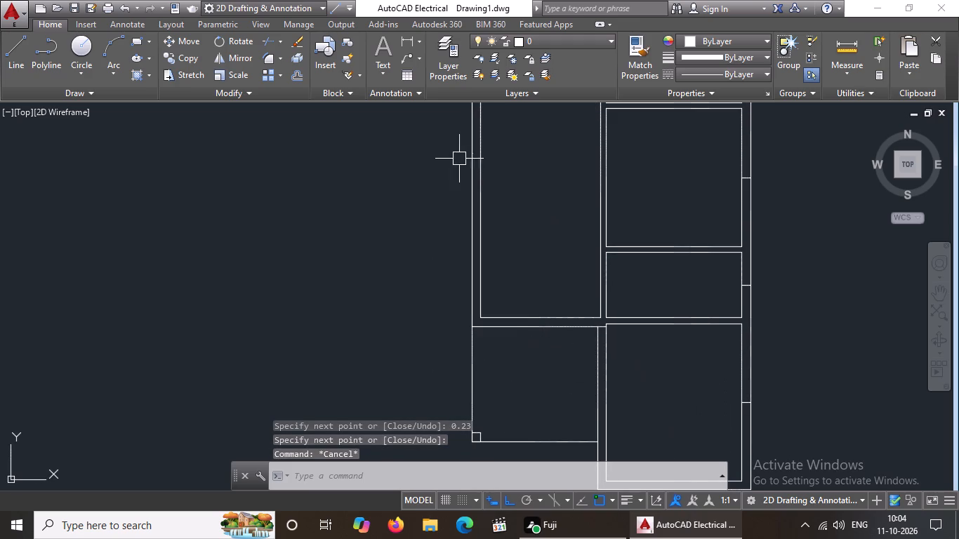
left_click(29, 52)
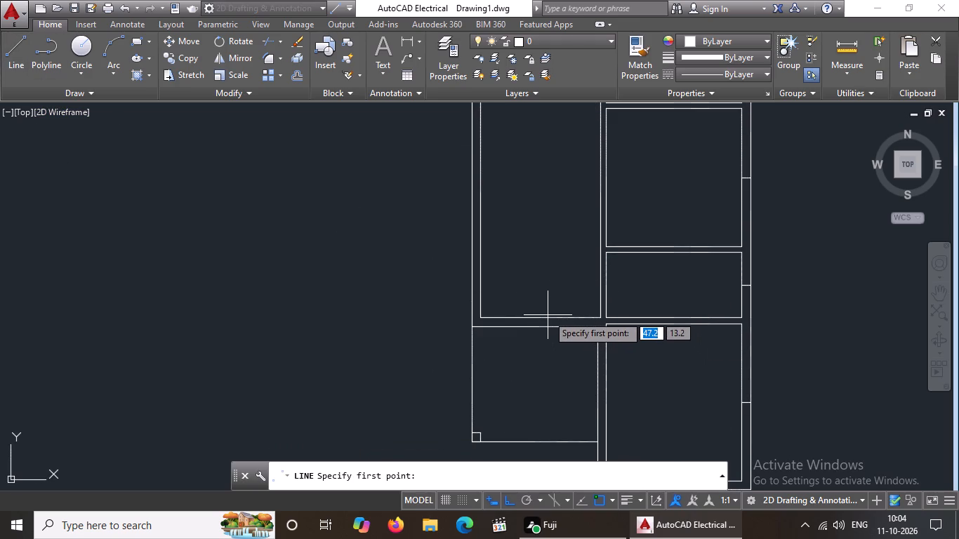
left_click(536, 318)
type("0.23")
key("Return")
key("Return")
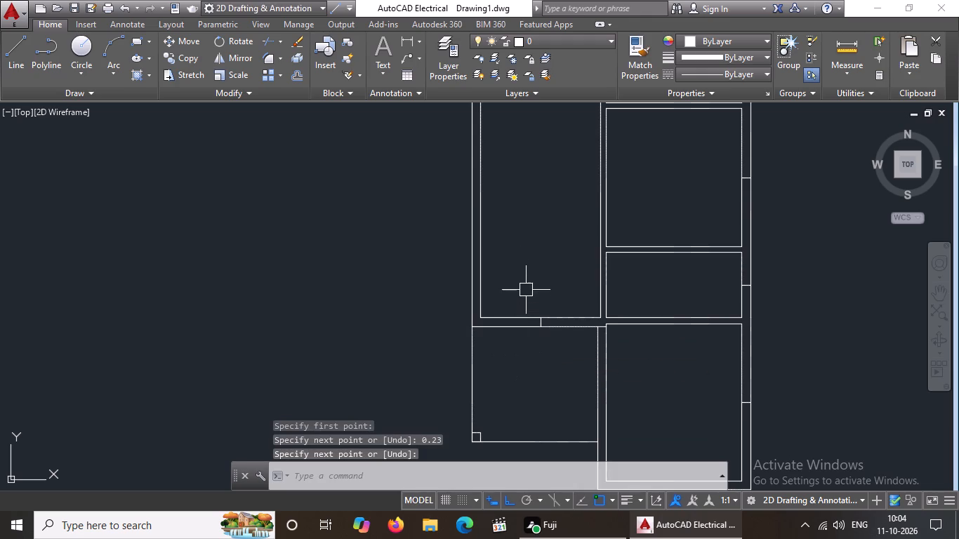
Draw a 0.23 line rightward across the left outer wall, starting on its outer line halfway along the large left-hand room.
scroll(517, 263, "down", 2)
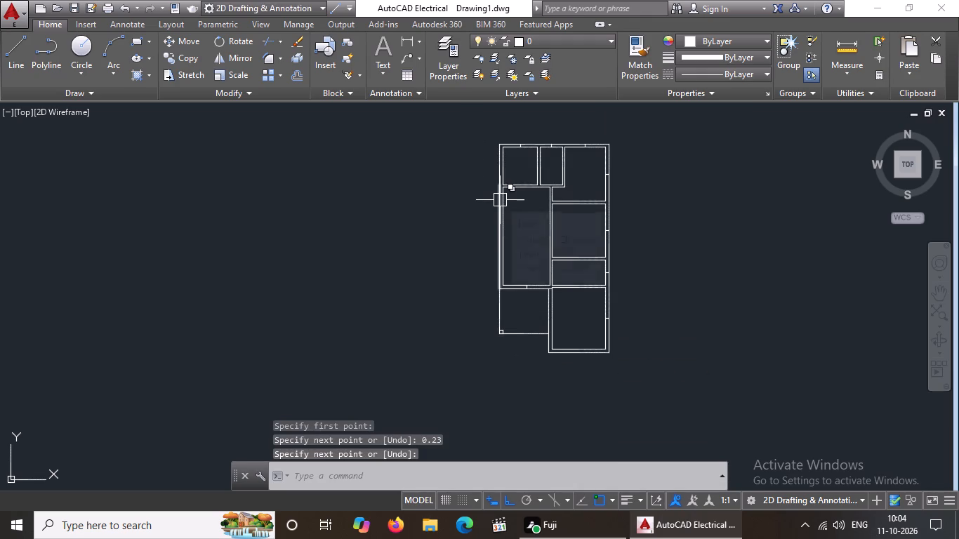
scroll(501, 238, "up", 1)
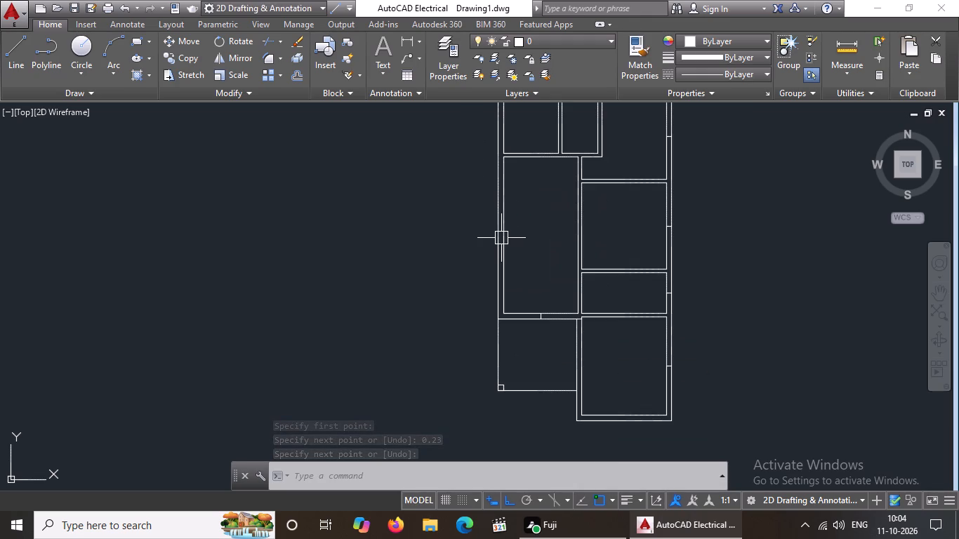
left_click(6, 53)
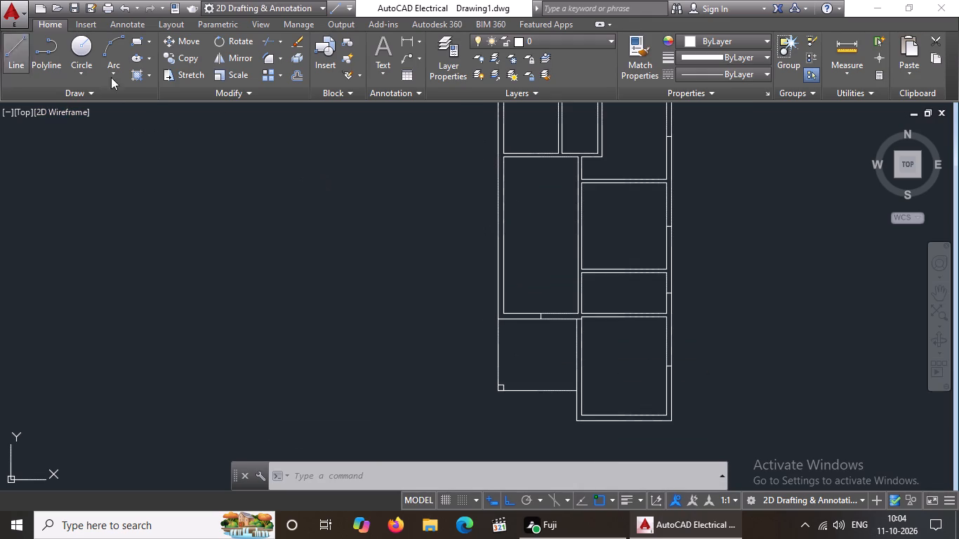
left_click(499, 234)
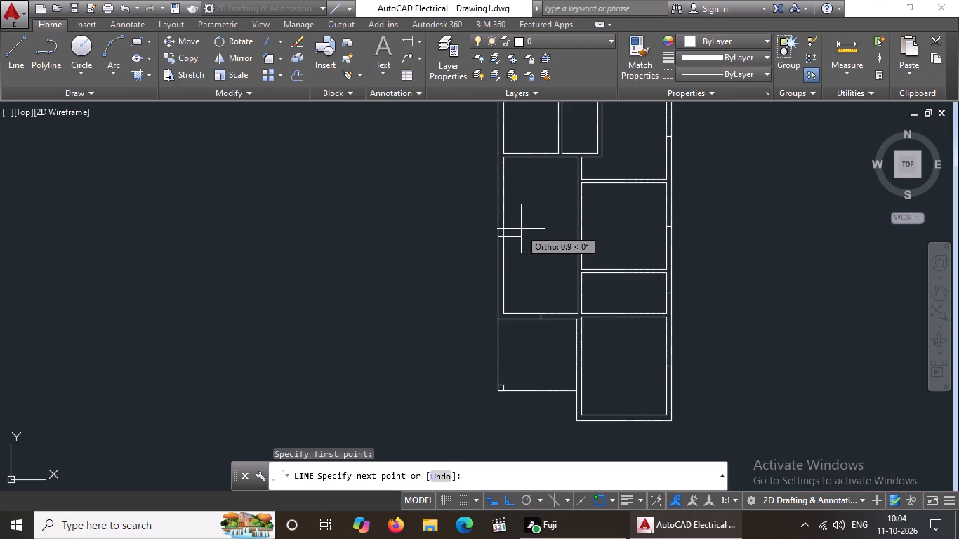
type("0.23")
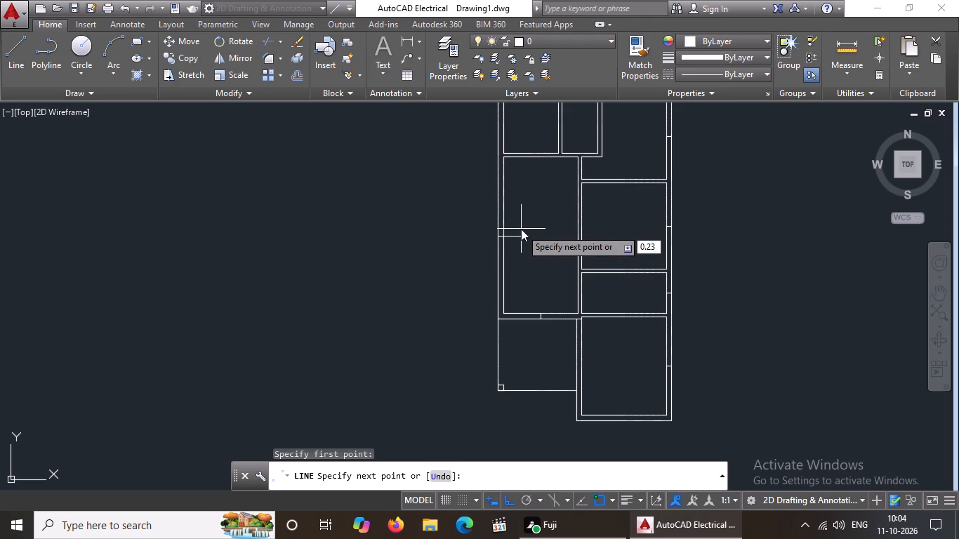
key("Return")
key("Return")
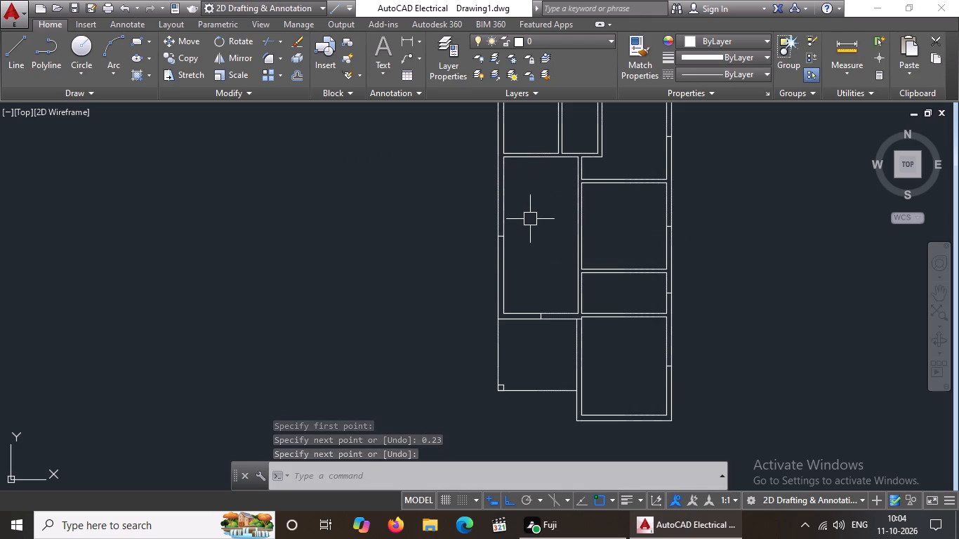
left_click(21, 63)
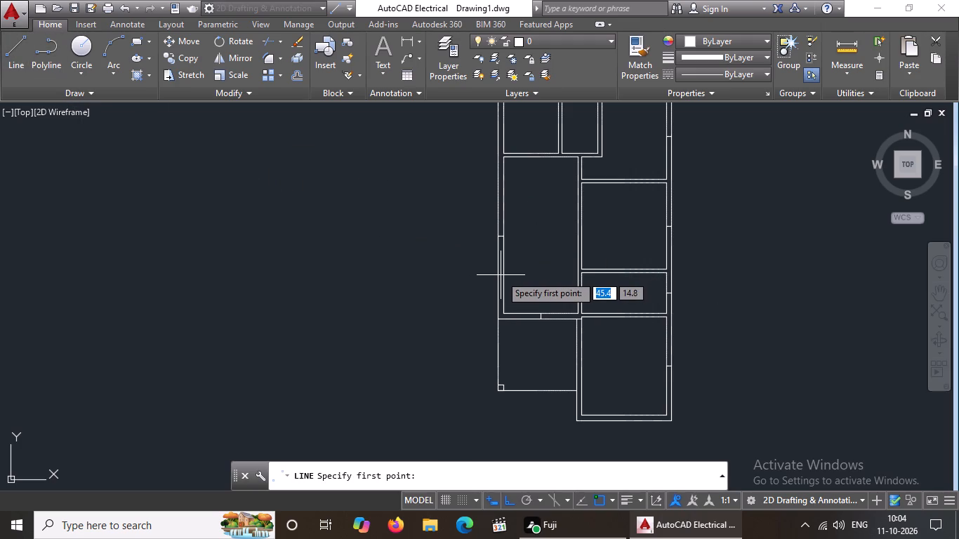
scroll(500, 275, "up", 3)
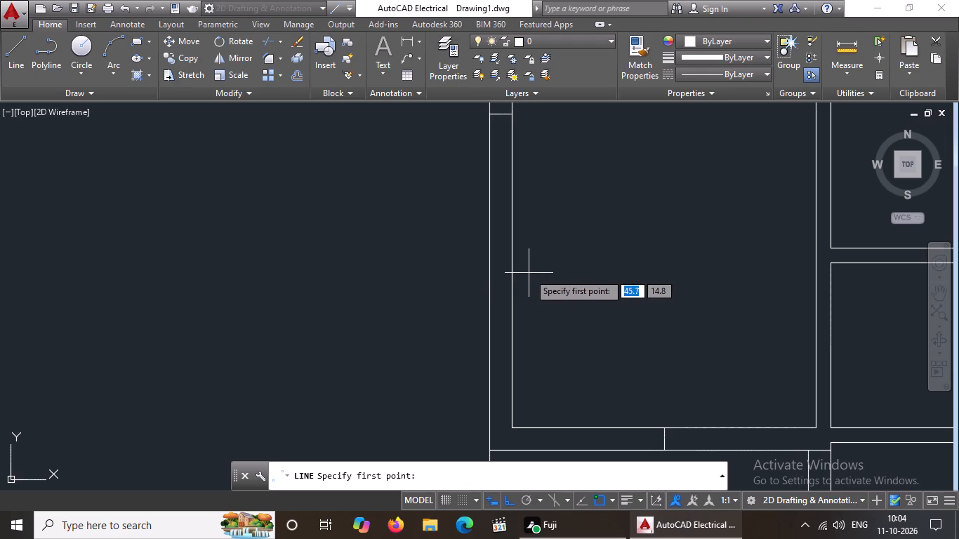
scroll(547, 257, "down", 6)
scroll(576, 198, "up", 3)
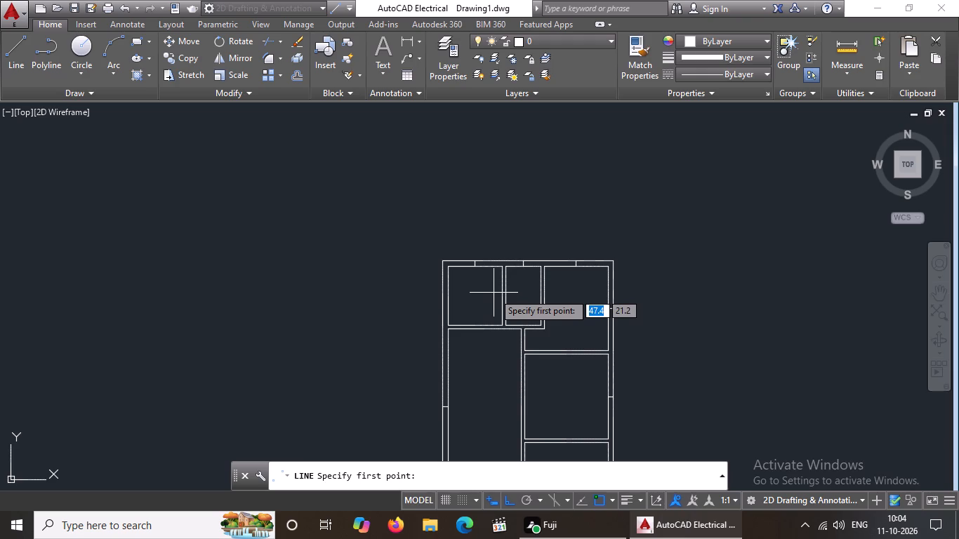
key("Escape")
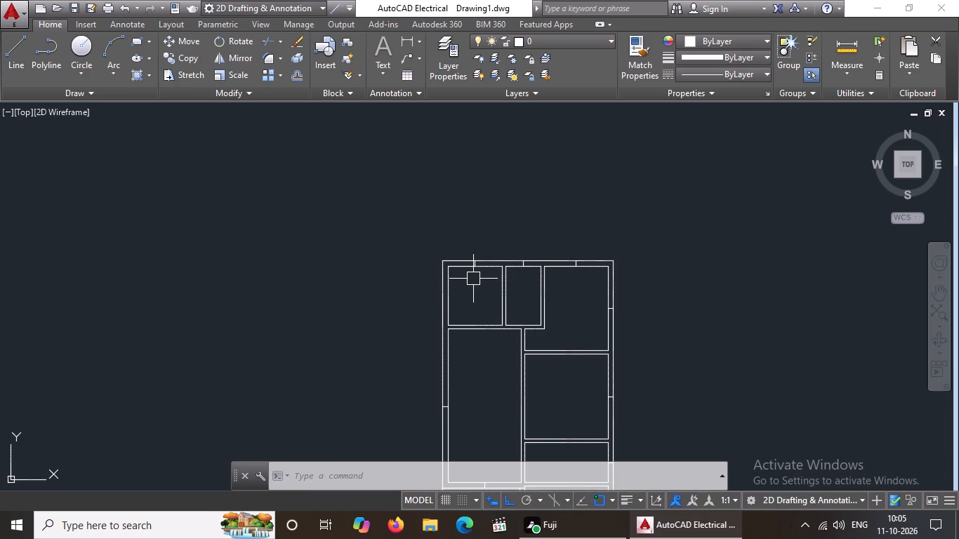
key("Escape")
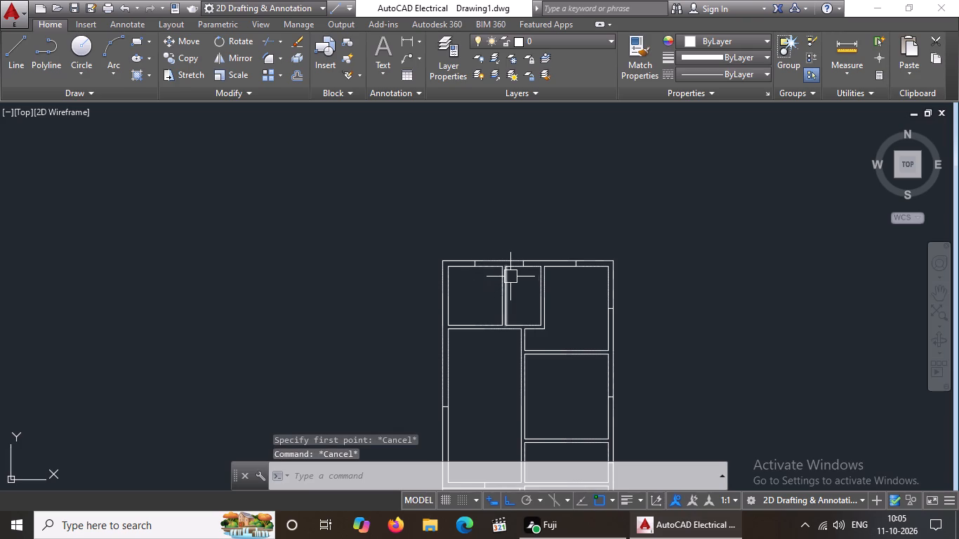
Offset the mark in the top outer wall above the upper-left room by 0.6 to both sides.
scroll(461, 270, "up", 3)
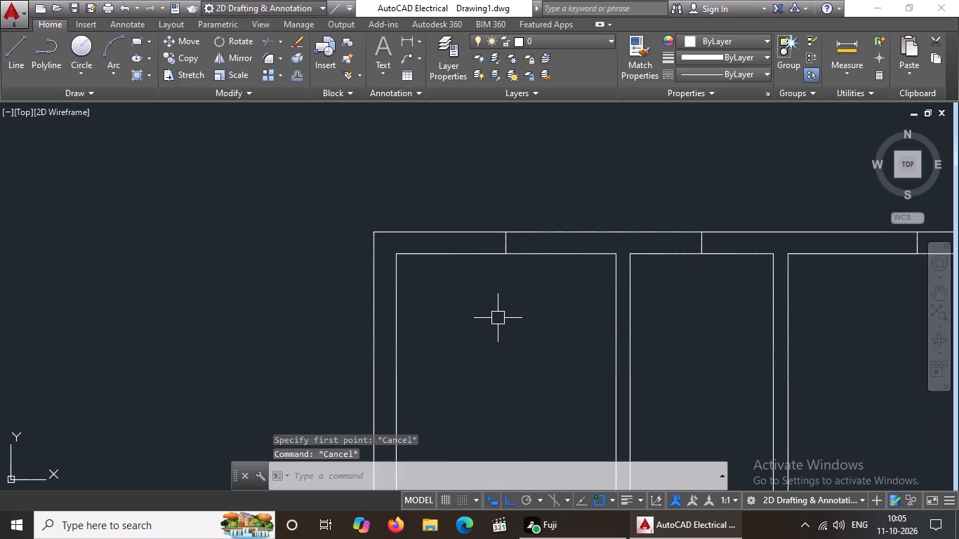
key("o")
key("Return")
type("0.")
key("6")
key("Return")
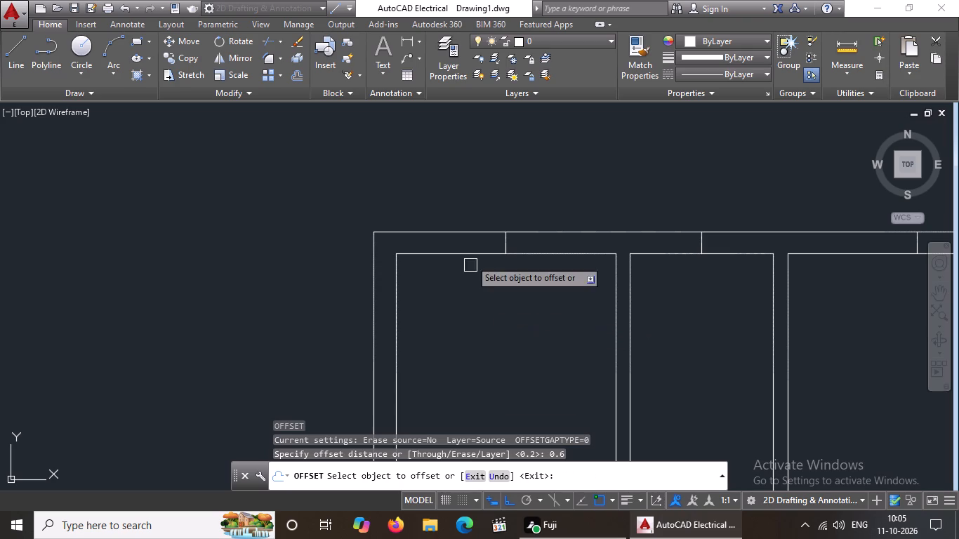
scroll(499, 247, "up", 1)
left_click(510, 244)
left_click(447, 255)
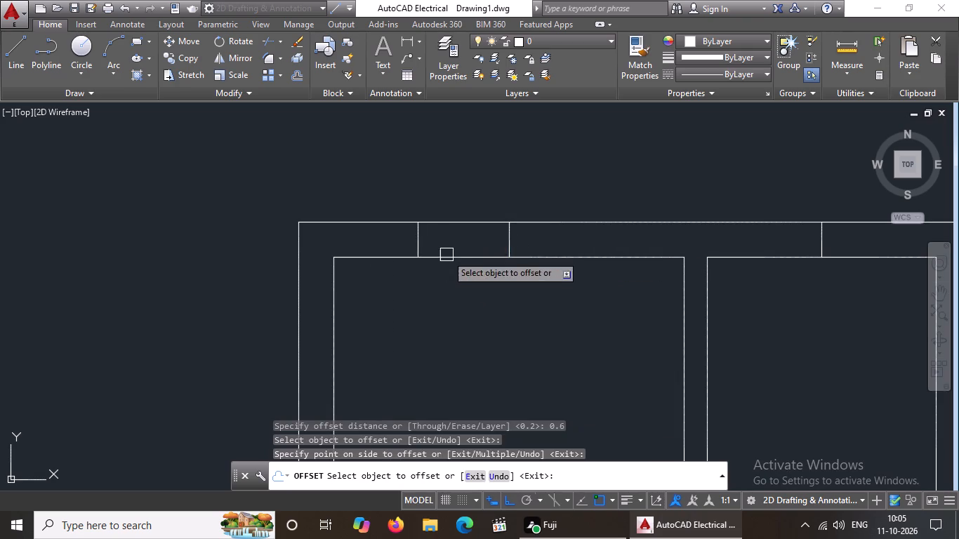
left_click_drag(509, 244, 531, 247)
left_click(614, 249)
Offset the mark in the top outer wall above the upper-right room by 0.6 to the left.
scroll(626, 253, "down", 2)
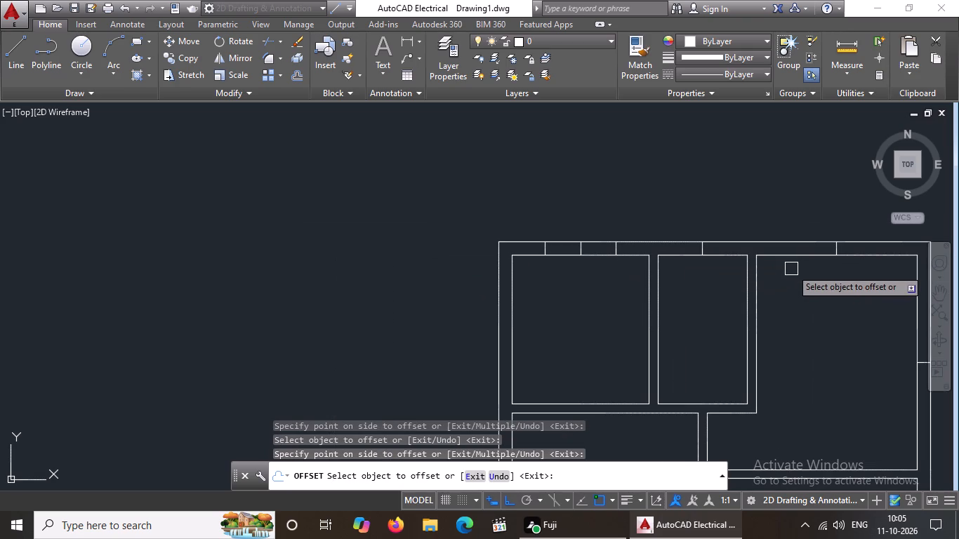
scroll(852, 251, "up", 1)
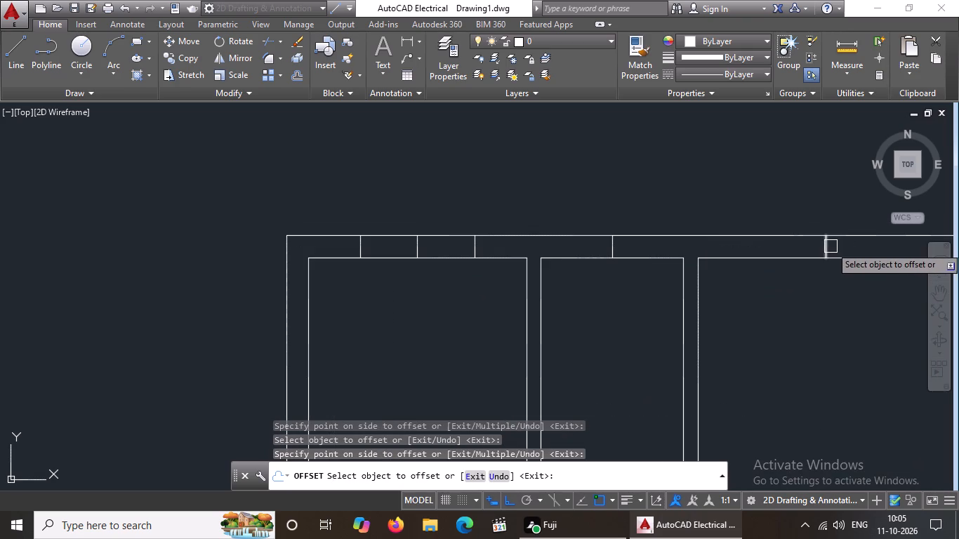
left_click_drag(828, 248, 816, 250)
left_click_drag(703, 254, 720, 254)
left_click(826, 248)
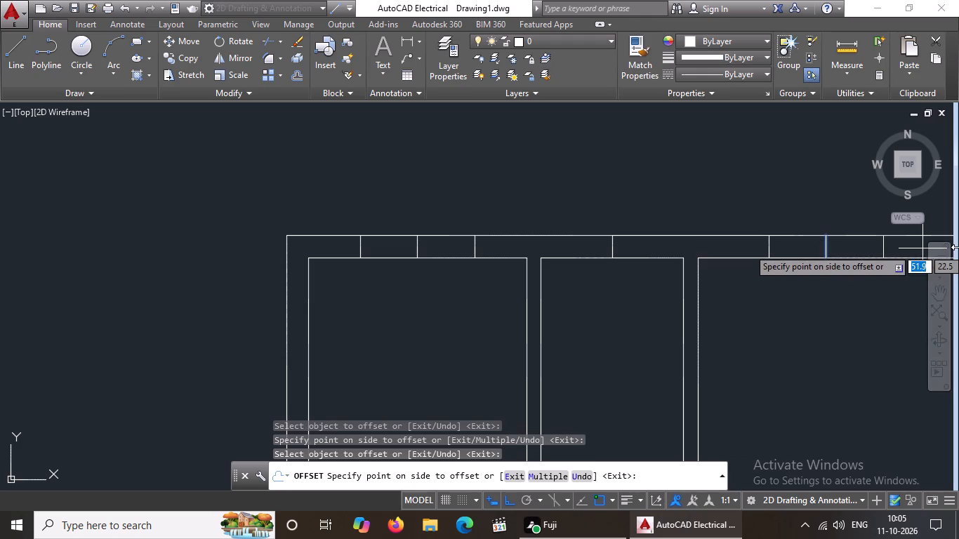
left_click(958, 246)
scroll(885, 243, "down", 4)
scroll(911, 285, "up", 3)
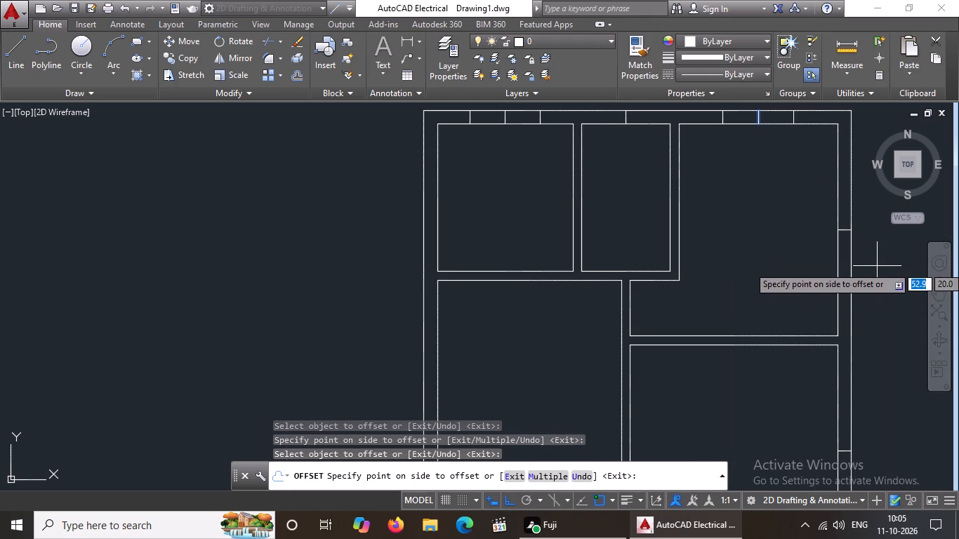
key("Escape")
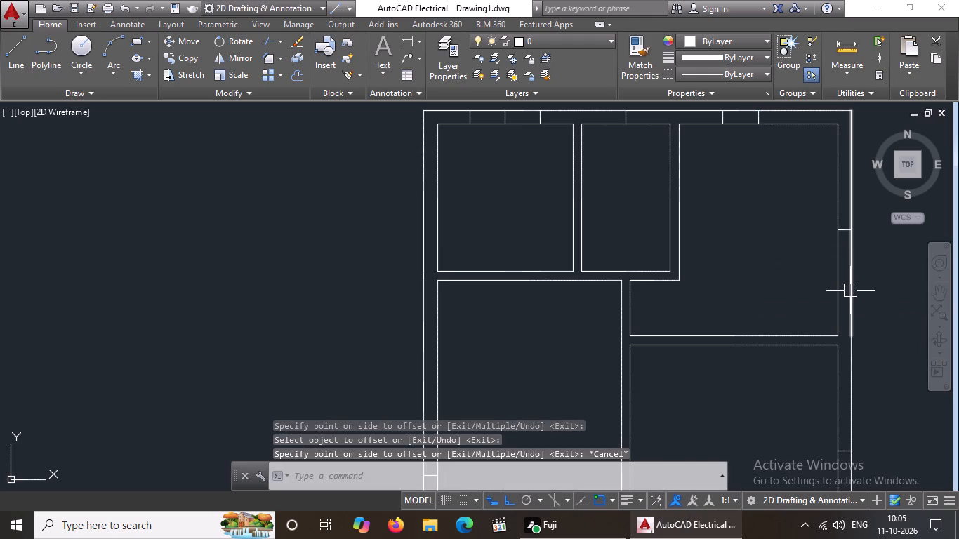
Offset the mark in the right outer wall beside the upper-right room by 0.6 upward and downward.
key("o")
key("Return")
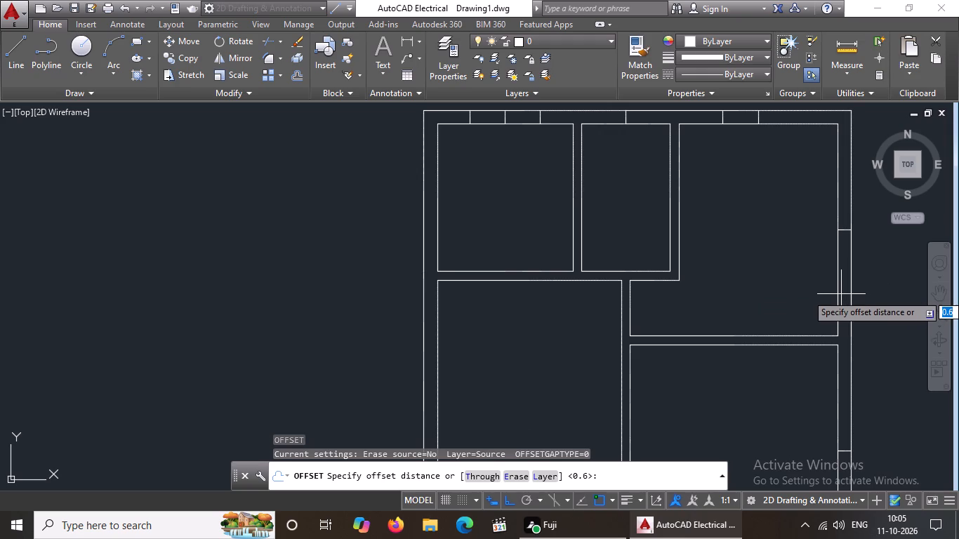
type("0.6")
key("Return")
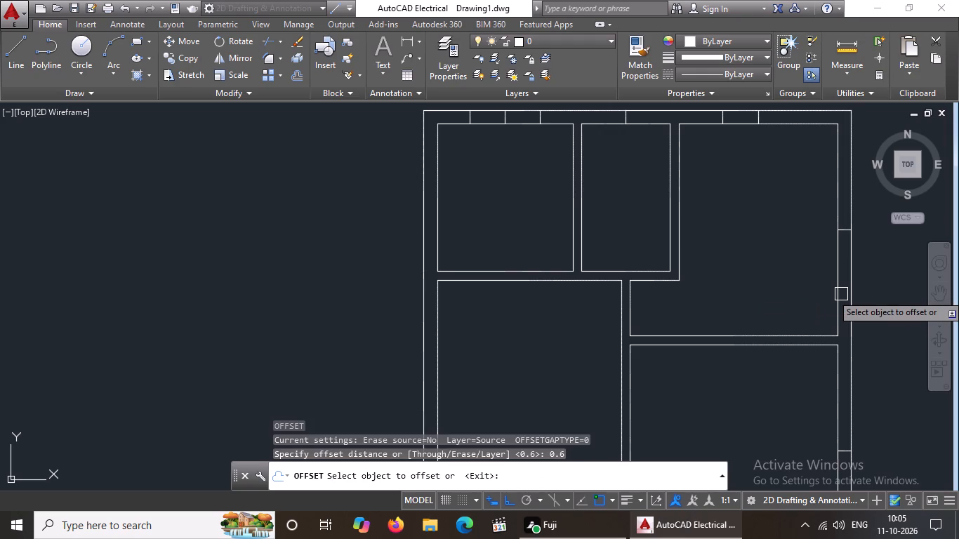
scroll(917, 246, "up", 1)
left_click(804, 222)
left_click(802, 170)
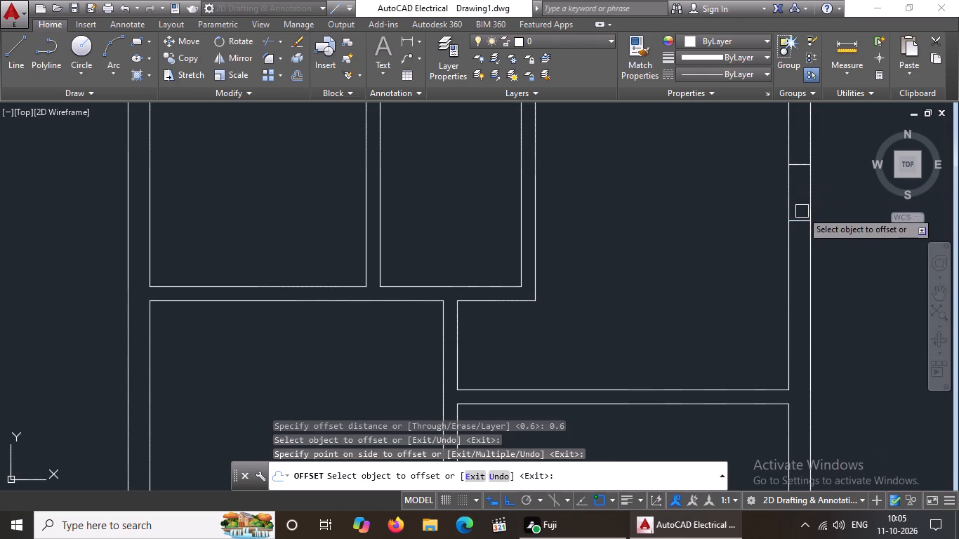
left_click(800, 220)
left_click(803, 287)
Offset the middle mark in the top outer wall above the upper-right room by 0.6 to the right.
scroll(803, 288, "down", 2)
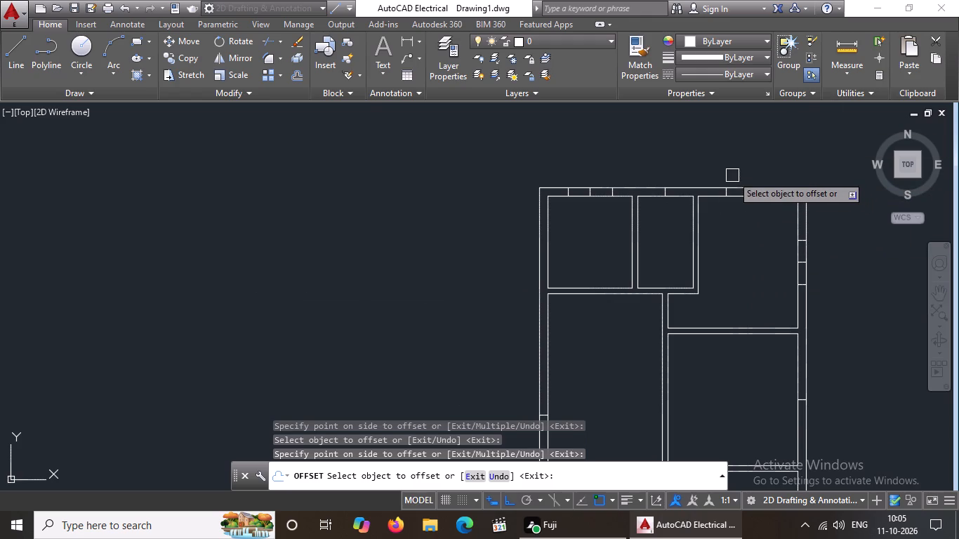
scroll(743, 176, "up", 1)
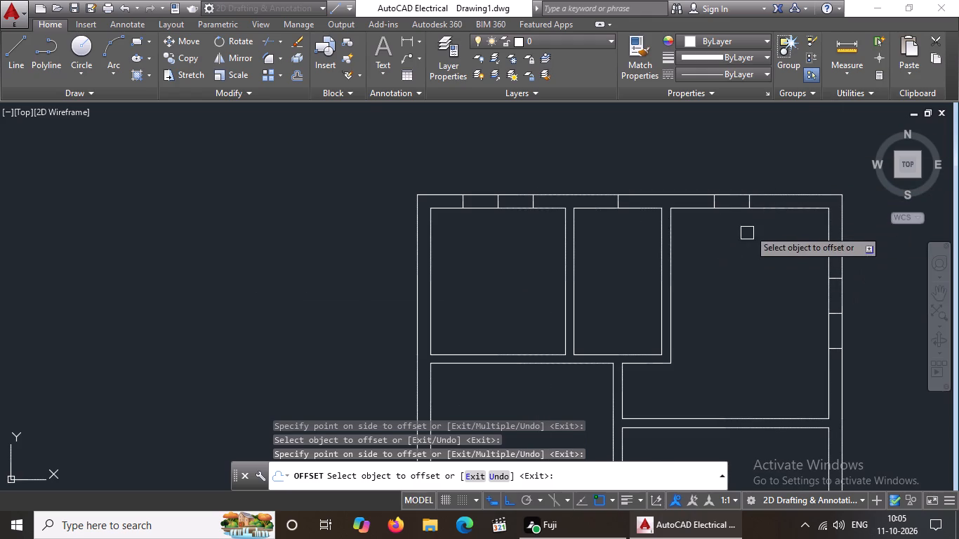
left_click(747, 202)
left_click(800, 199)
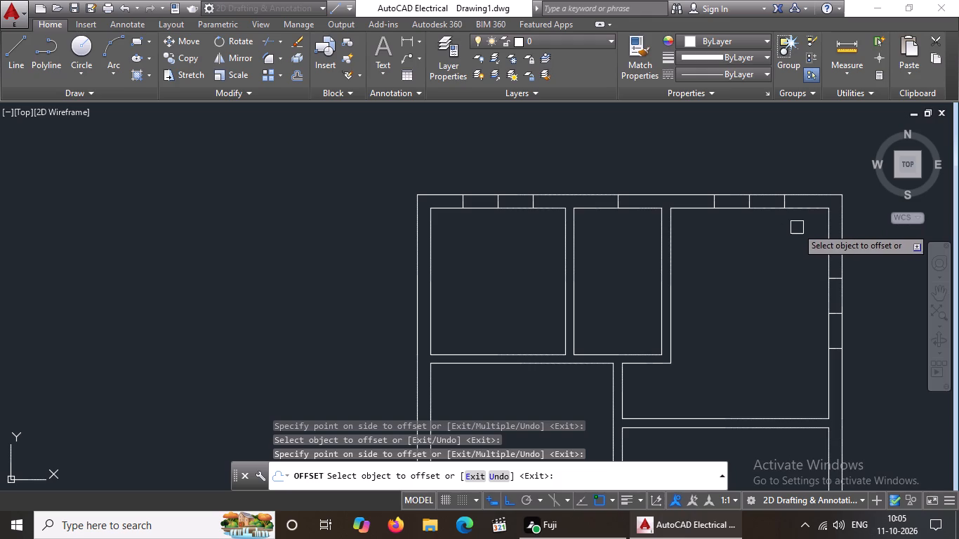
scroll(802, 225, "down", 1)
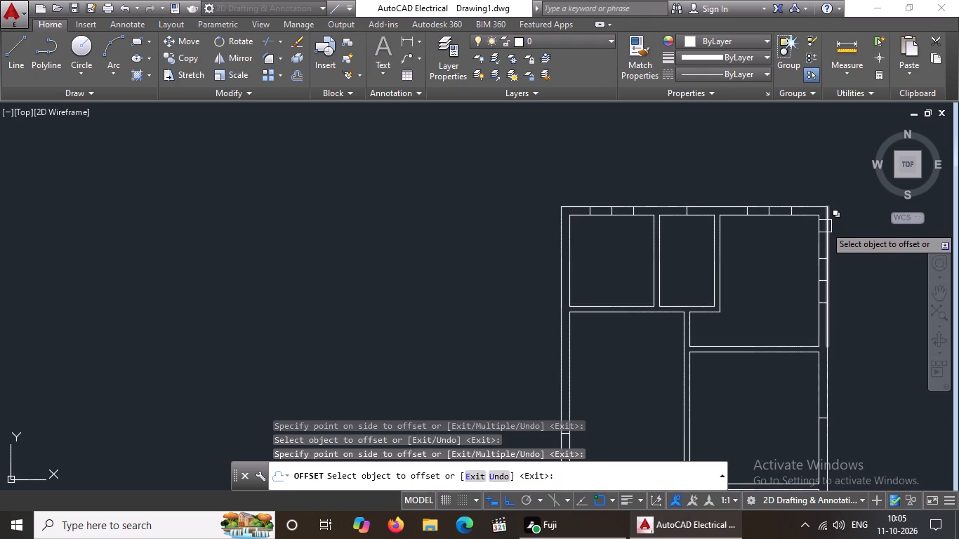
key("Escape")
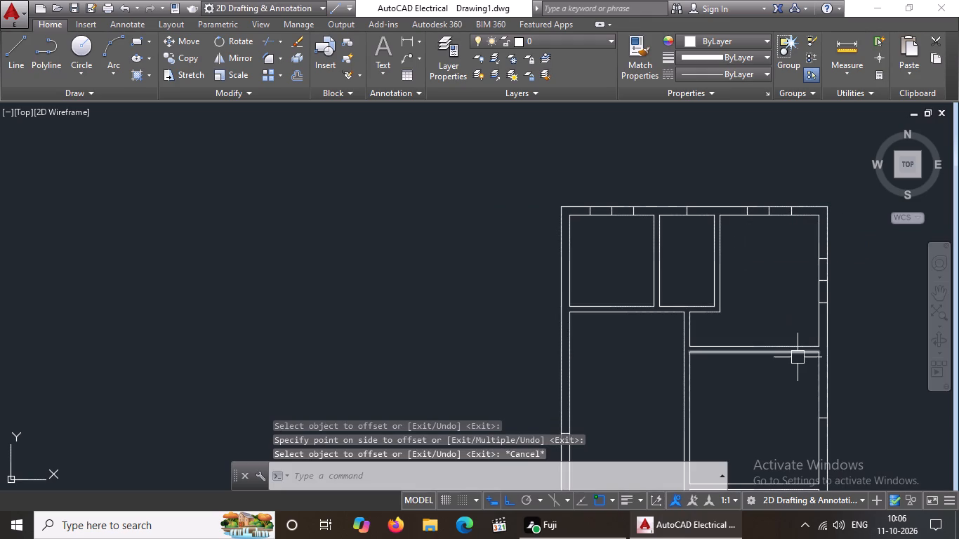
Offset the mark in the top outer wall above the small upper-middle room by 0.45 to both sides.
key("o")
key("Return")
type("0.45")
key("Return")
scroll(717, 222, "up", 2)
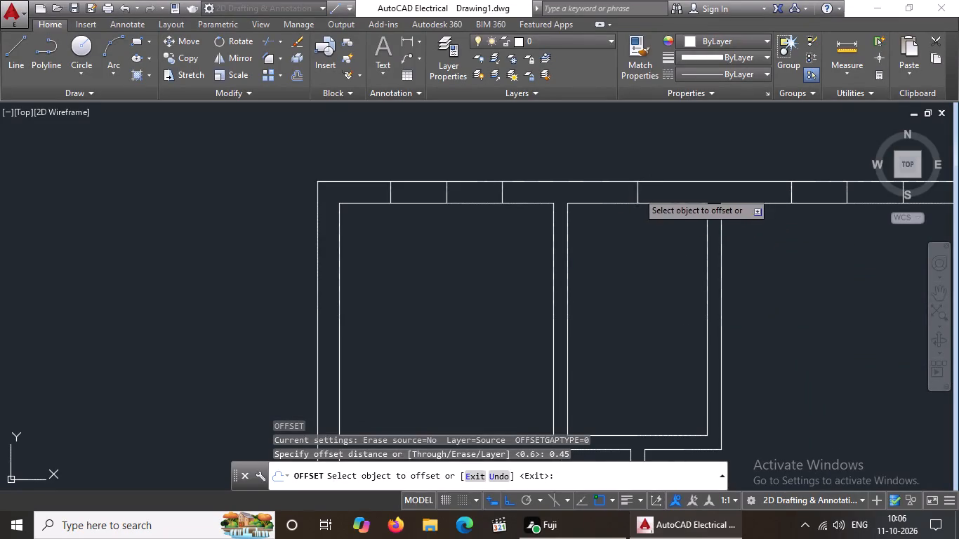
left_click(637, 192)
left_click(577, 189)
left_click_drag(639, 197, 647, 194)
left_click(696, 189)
scroll(696, 189, "down", 1)
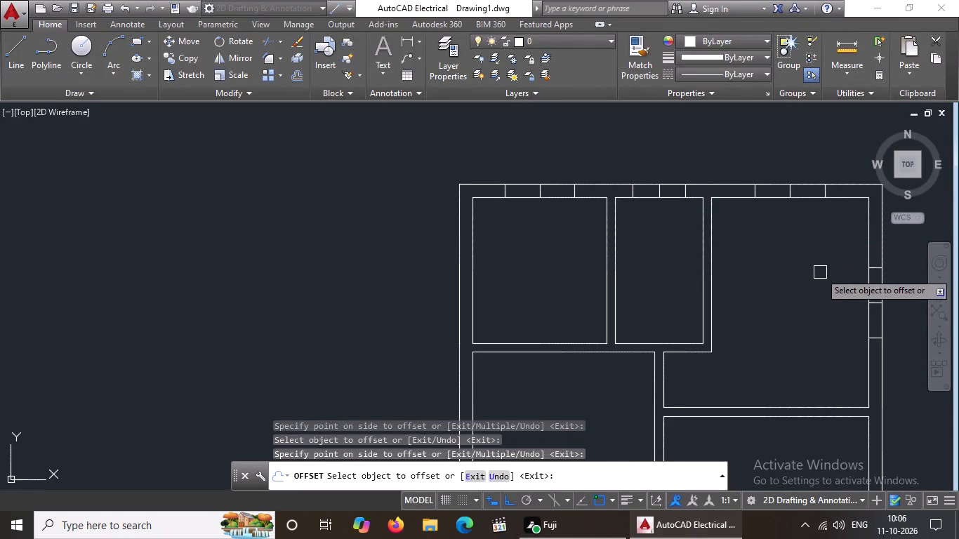
middle_click_drag(593, 347, 701, 39)
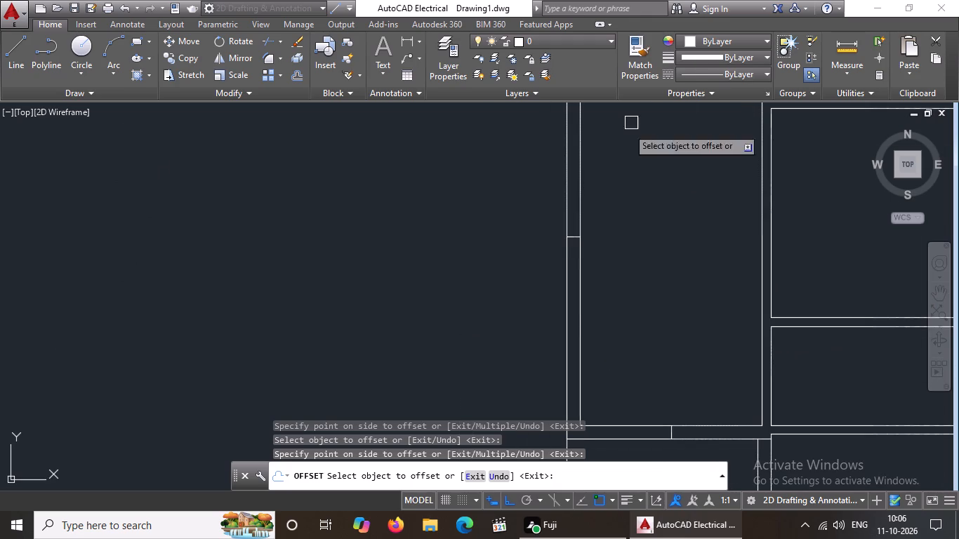
scroll(619, 156, "down", 2)
key("Escape")
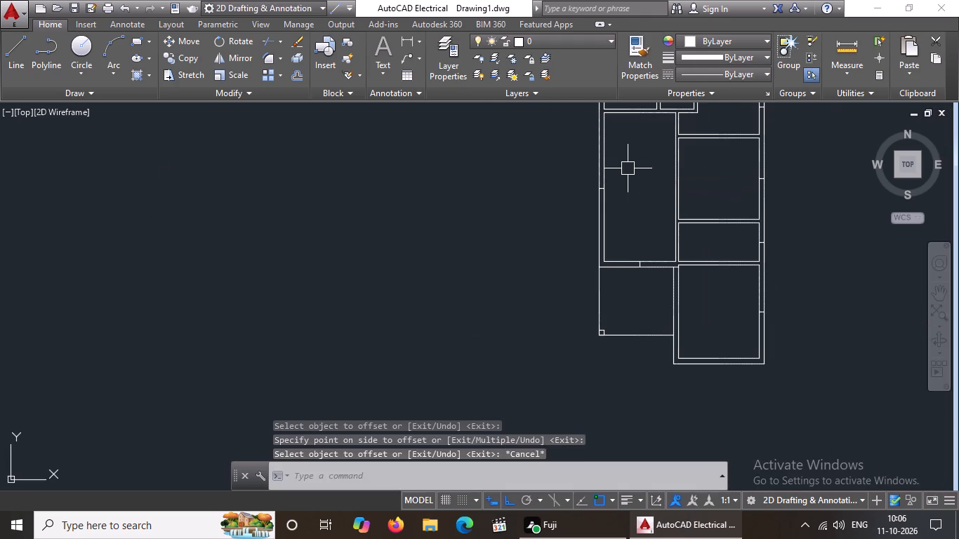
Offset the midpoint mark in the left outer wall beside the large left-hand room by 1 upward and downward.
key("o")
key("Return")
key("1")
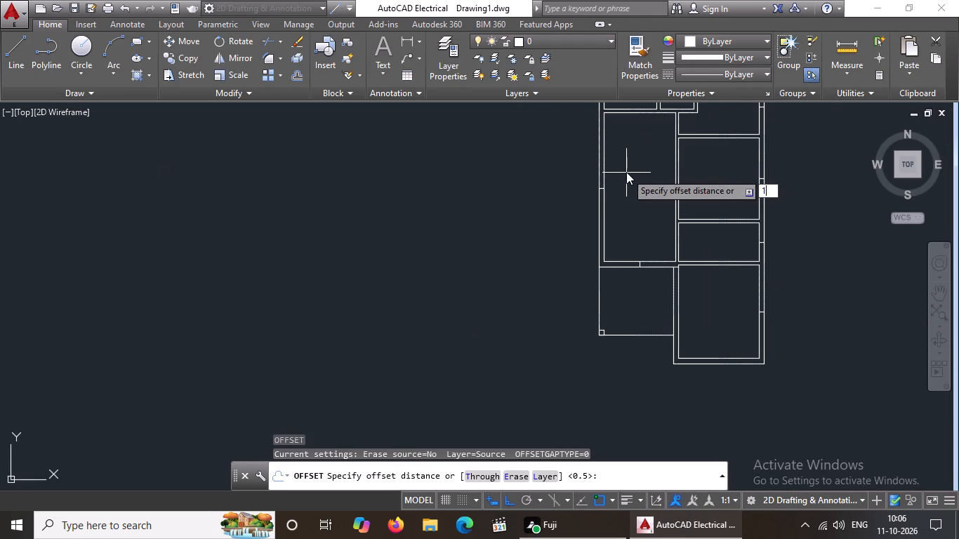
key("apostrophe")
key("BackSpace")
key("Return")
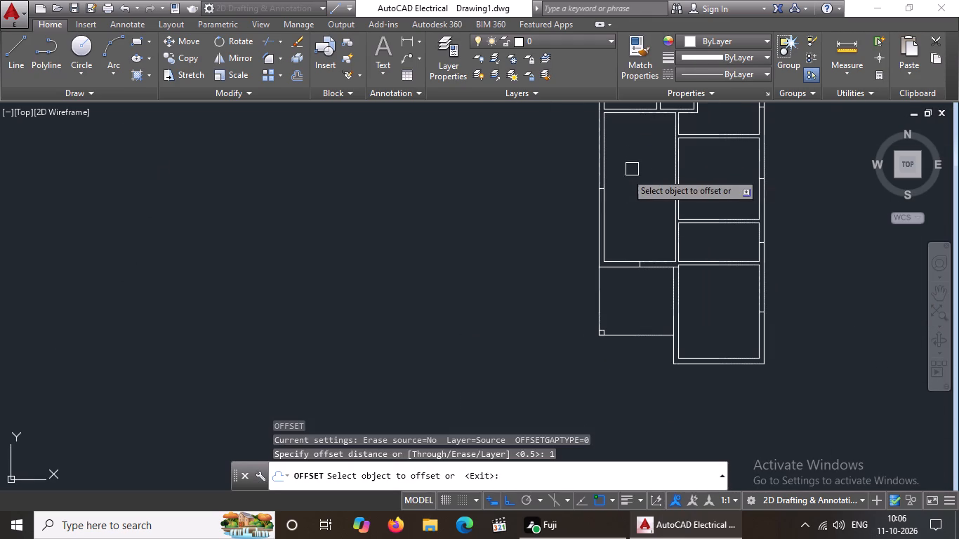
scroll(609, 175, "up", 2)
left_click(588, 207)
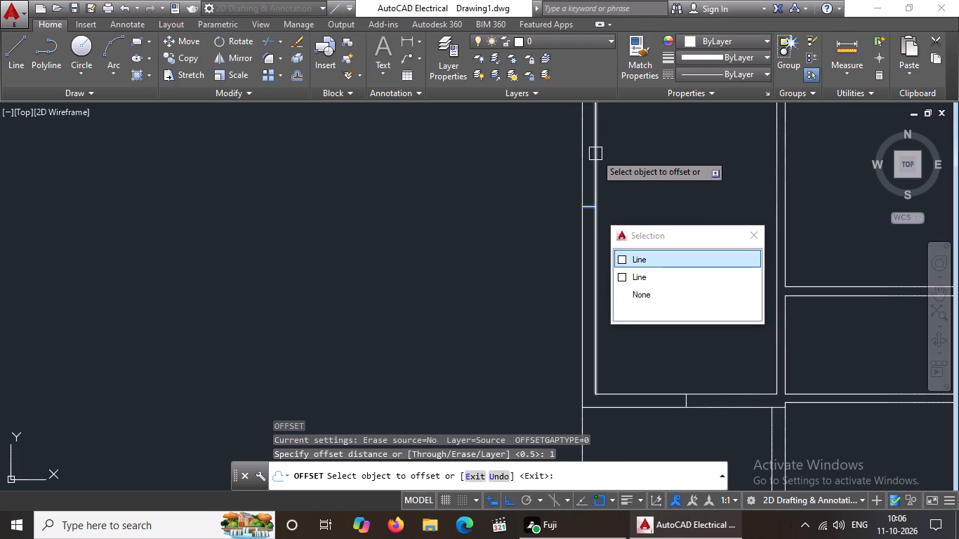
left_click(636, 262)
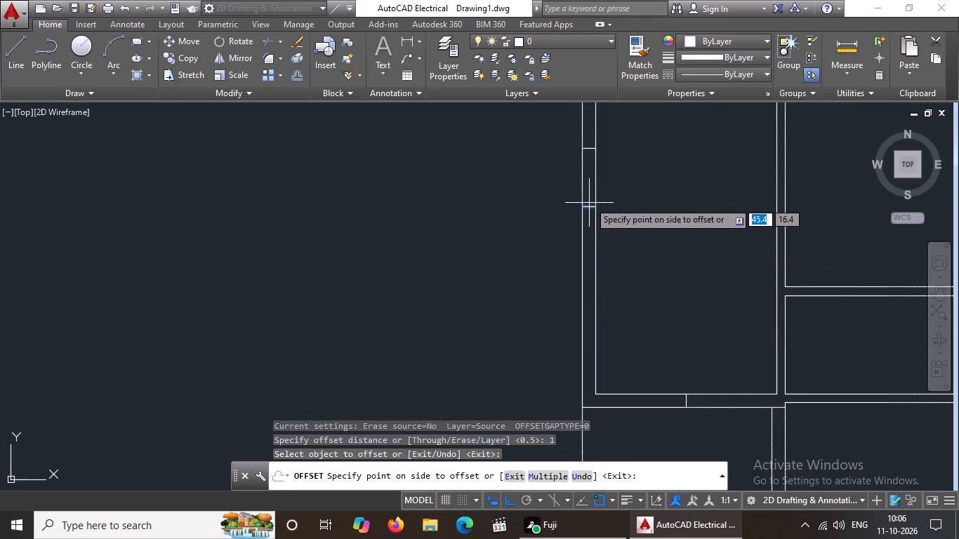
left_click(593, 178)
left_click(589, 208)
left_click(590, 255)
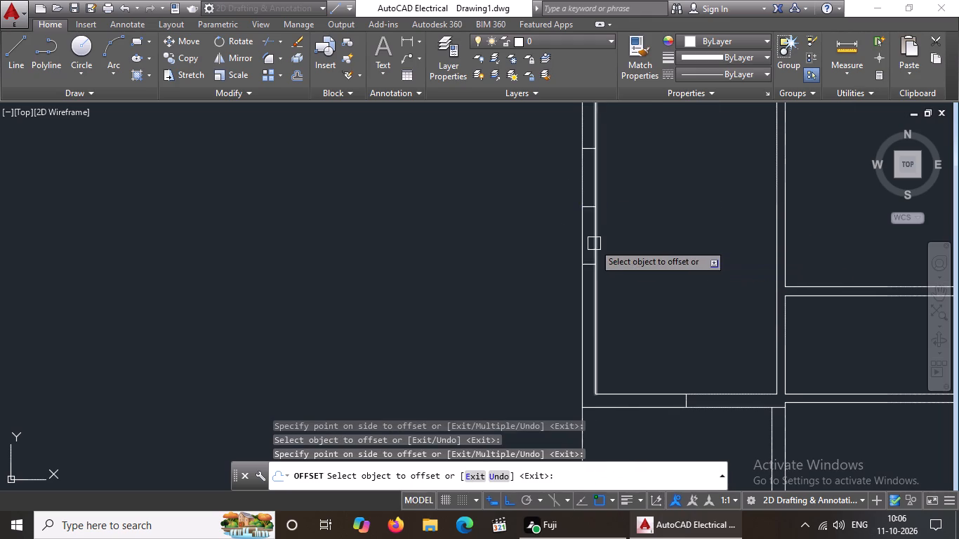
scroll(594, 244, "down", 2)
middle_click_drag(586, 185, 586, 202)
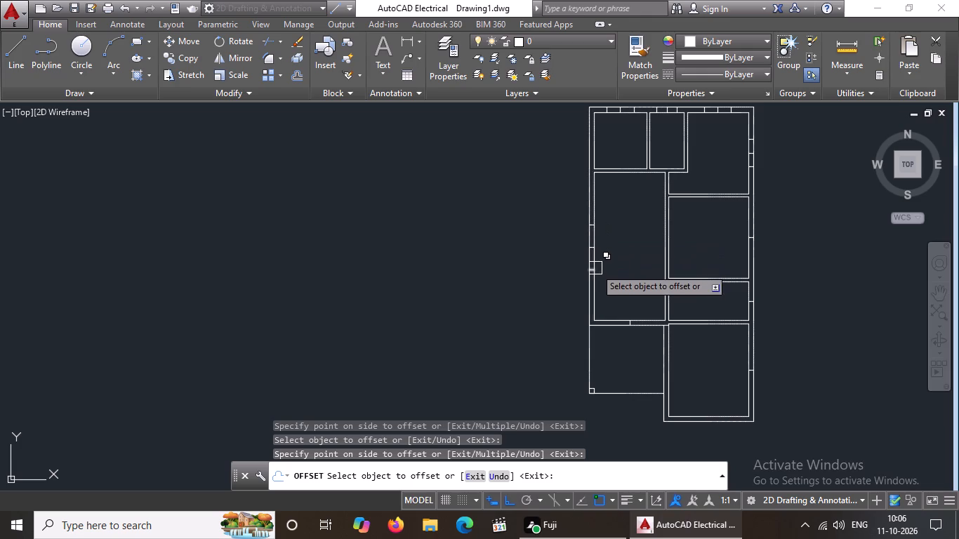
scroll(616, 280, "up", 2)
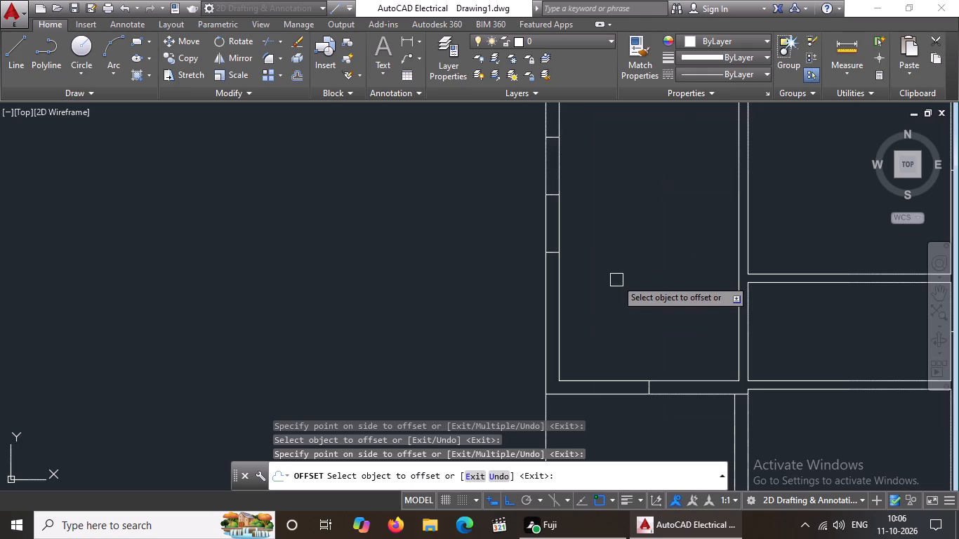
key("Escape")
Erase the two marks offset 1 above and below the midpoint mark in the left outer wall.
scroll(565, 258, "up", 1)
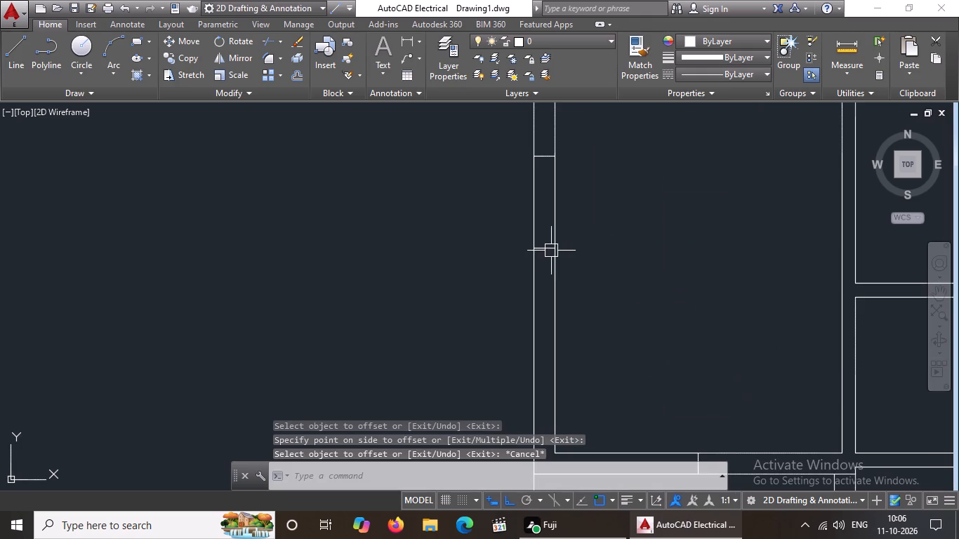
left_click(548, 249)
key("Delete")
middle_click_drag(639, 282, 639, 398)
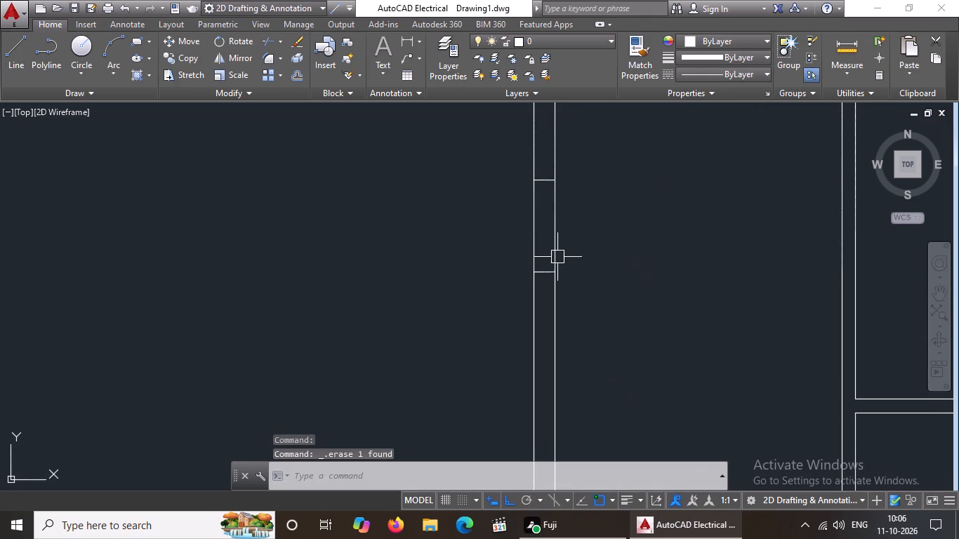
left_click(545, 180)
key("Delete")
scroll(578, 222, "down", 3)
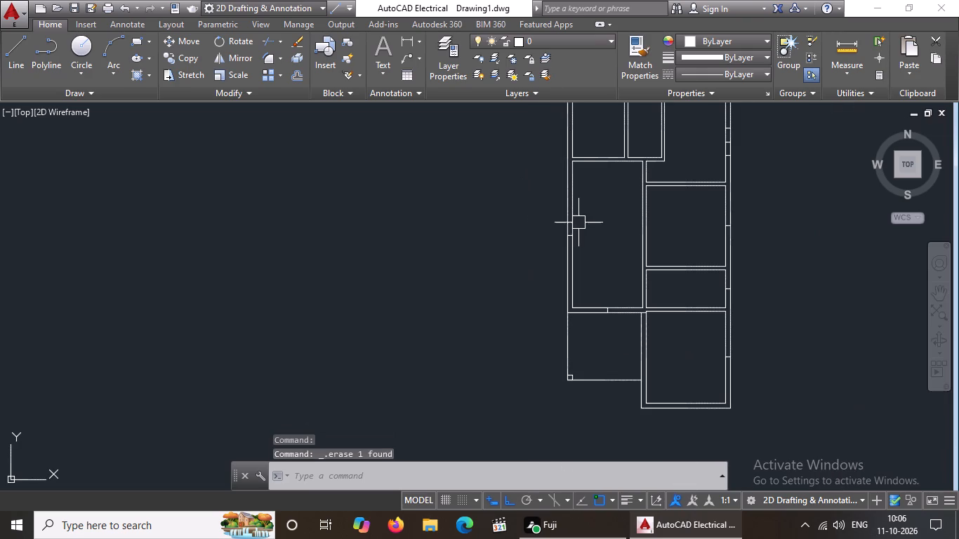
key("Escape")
Offset the midpoint mark in the left outer wall beside the large left-hand room by 2 upward and downward.
key("o")
key("Return")
key("2")
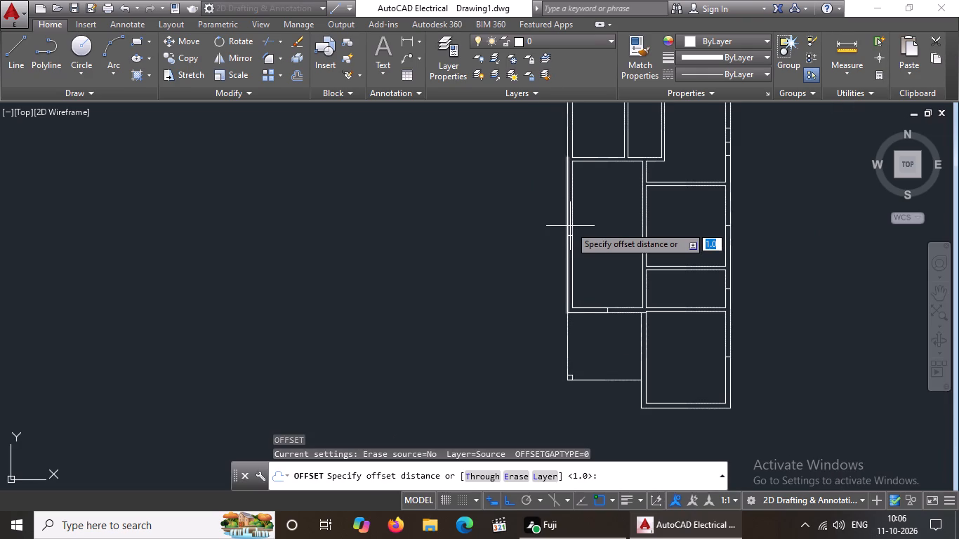
key("Return")
scroll(569, 214, "up", 3)
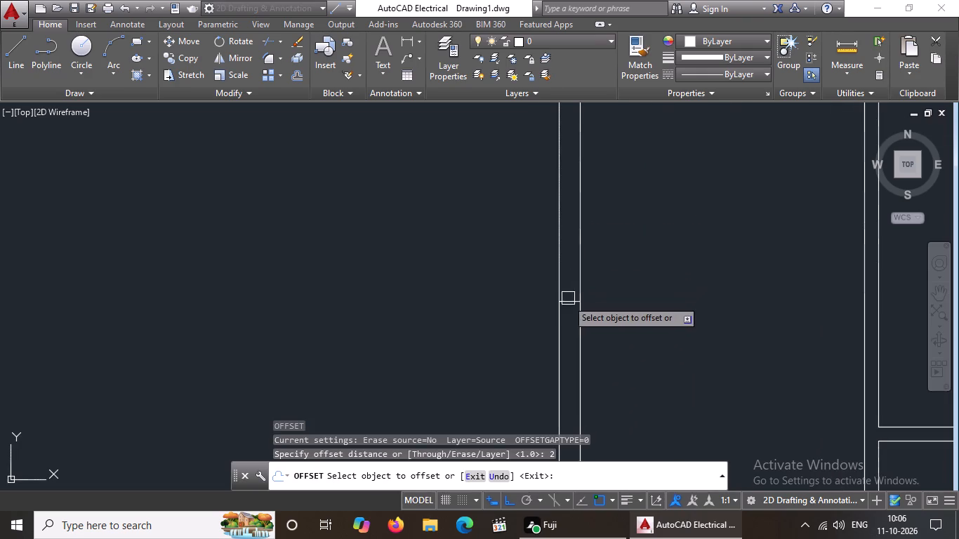
left_click(566, 301)
left_click(575, 227)
scroll(569, 274, "down", 2)
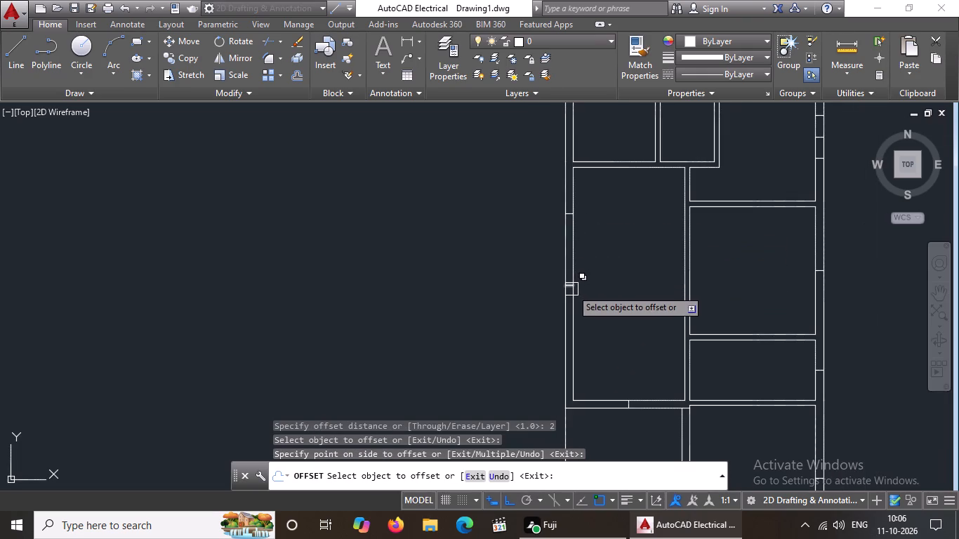
scroll(571, 289, "up", 4)
left_click_drag(569, 272, 568, 295)
left_click(564, 366)
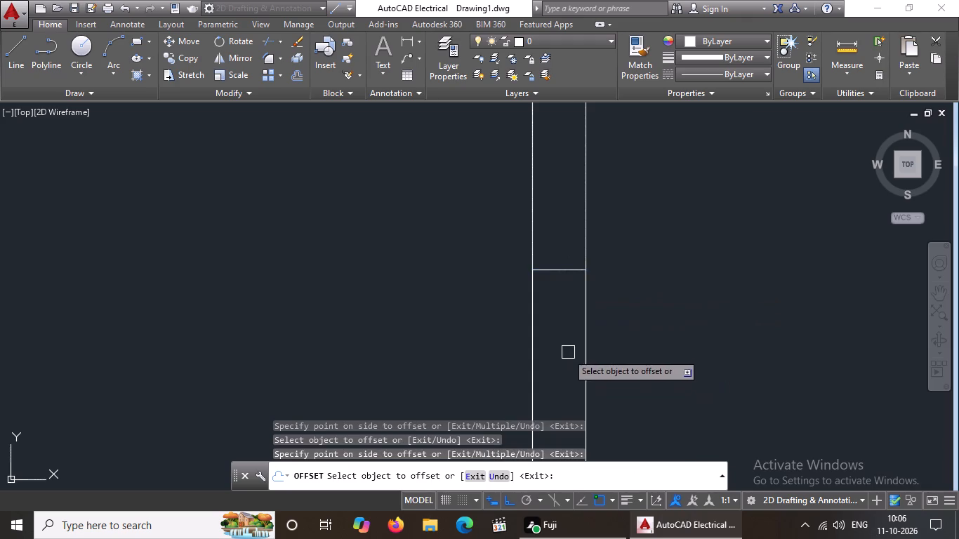
scroll(570, 350, "down", 5)
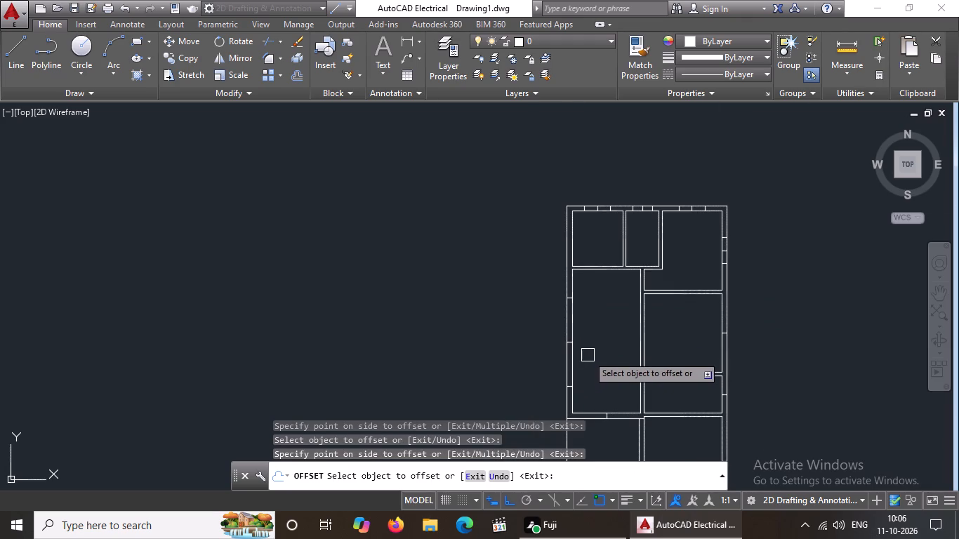
key("Escape")
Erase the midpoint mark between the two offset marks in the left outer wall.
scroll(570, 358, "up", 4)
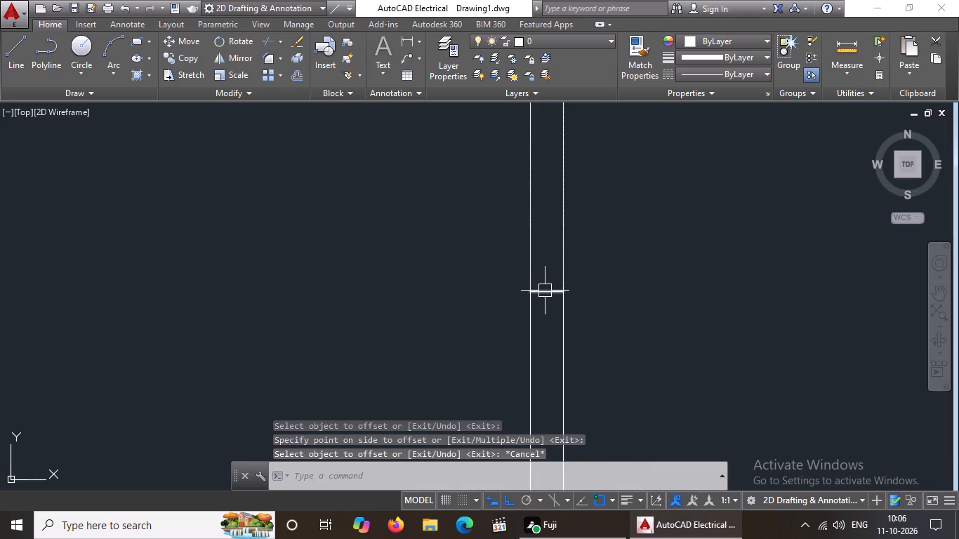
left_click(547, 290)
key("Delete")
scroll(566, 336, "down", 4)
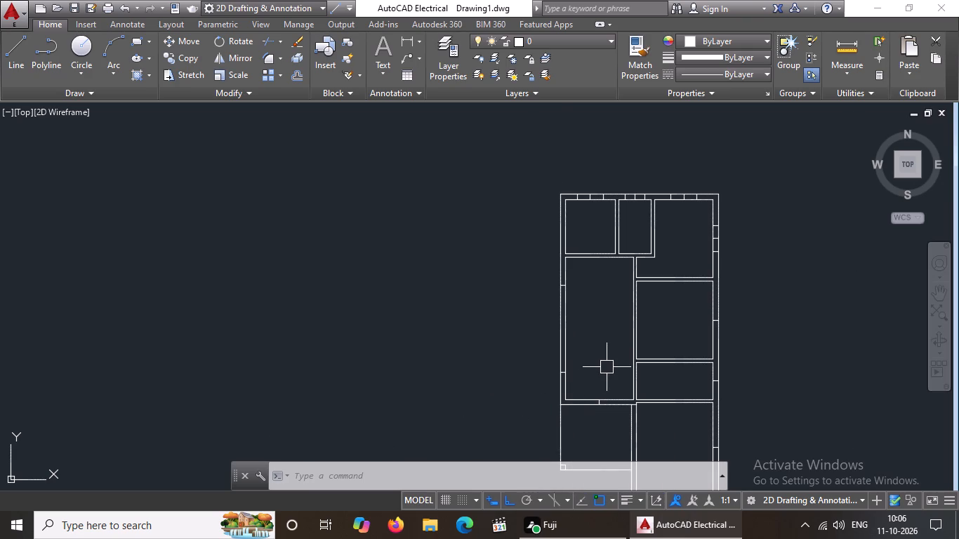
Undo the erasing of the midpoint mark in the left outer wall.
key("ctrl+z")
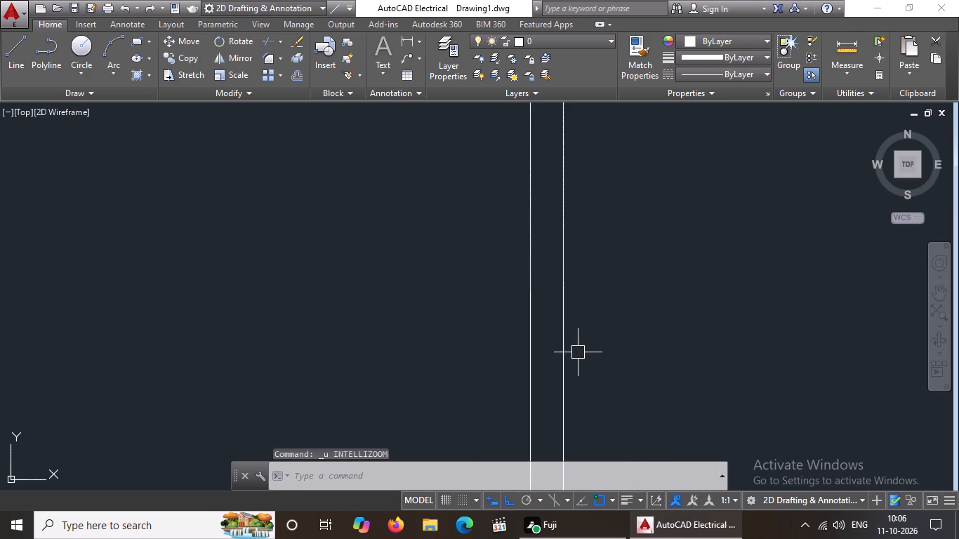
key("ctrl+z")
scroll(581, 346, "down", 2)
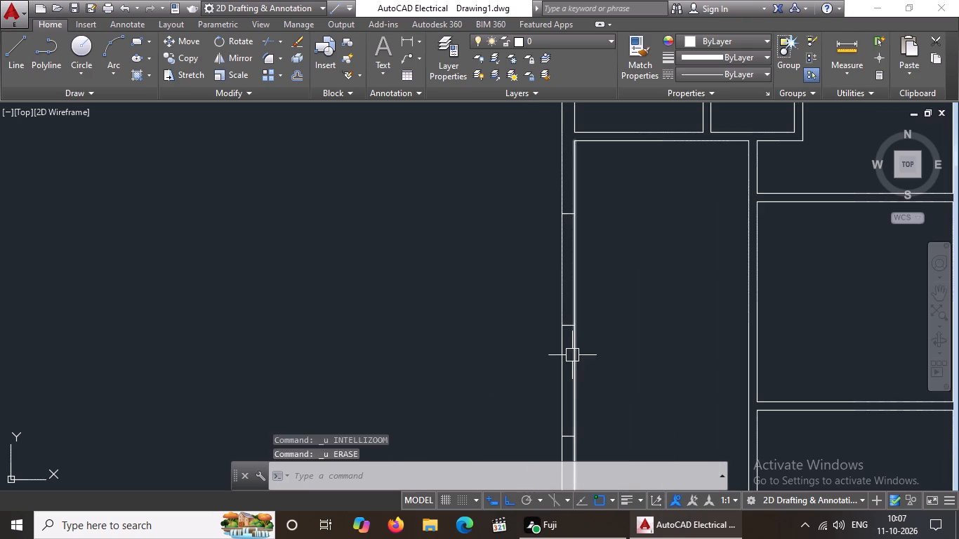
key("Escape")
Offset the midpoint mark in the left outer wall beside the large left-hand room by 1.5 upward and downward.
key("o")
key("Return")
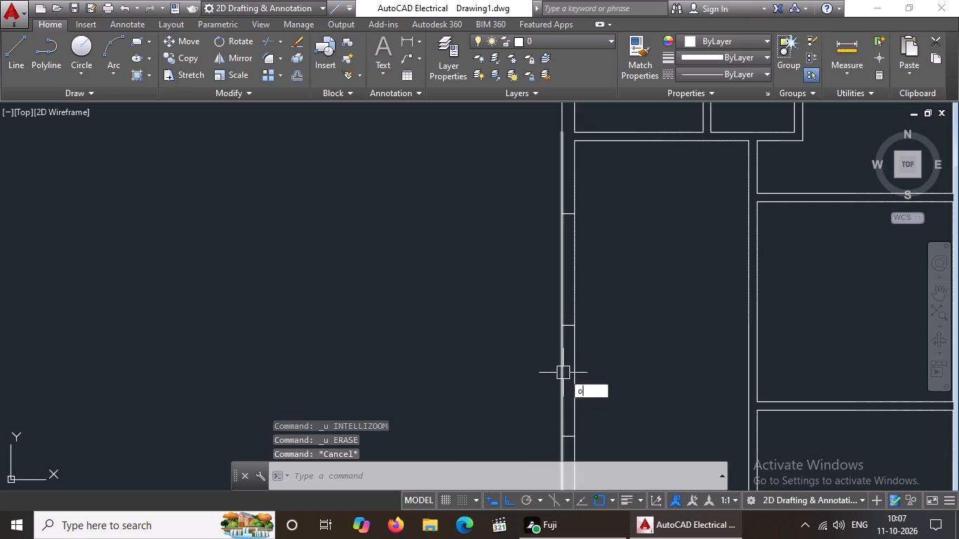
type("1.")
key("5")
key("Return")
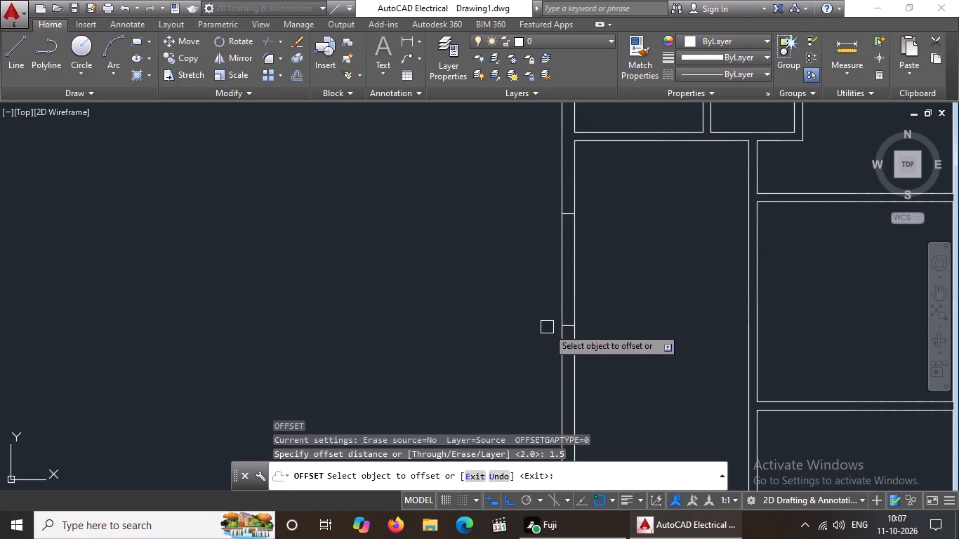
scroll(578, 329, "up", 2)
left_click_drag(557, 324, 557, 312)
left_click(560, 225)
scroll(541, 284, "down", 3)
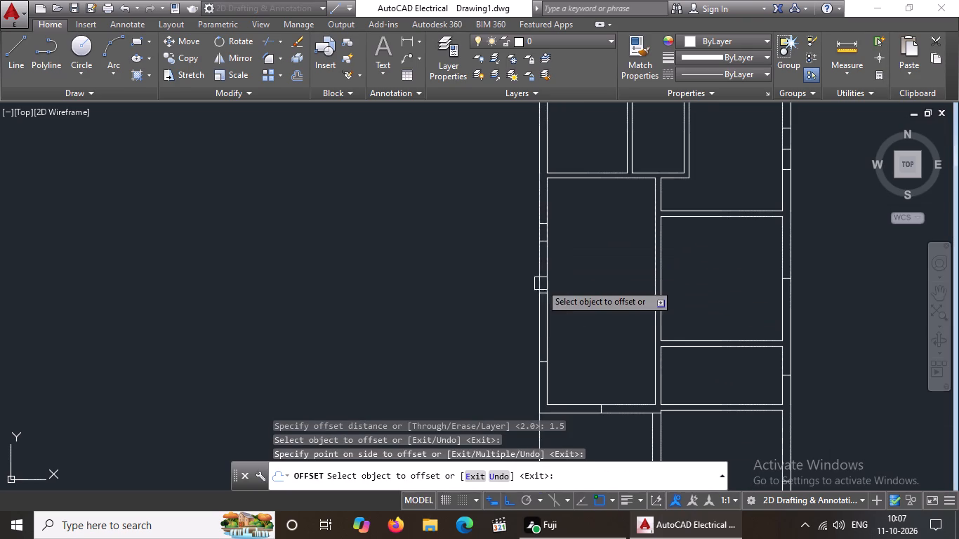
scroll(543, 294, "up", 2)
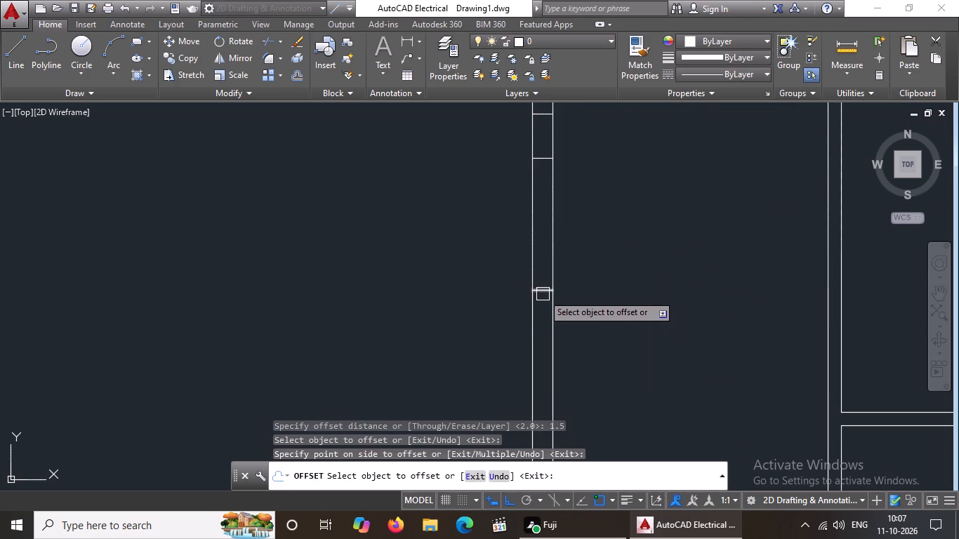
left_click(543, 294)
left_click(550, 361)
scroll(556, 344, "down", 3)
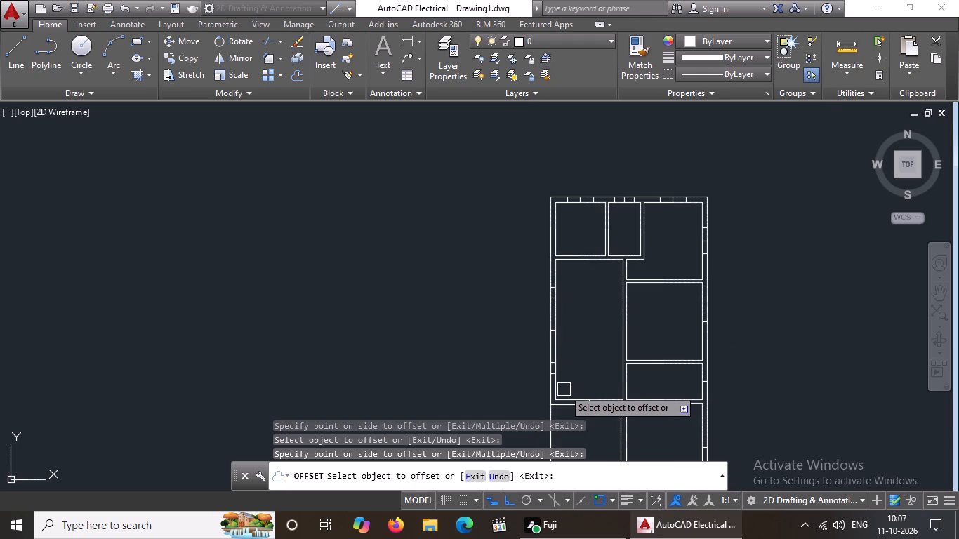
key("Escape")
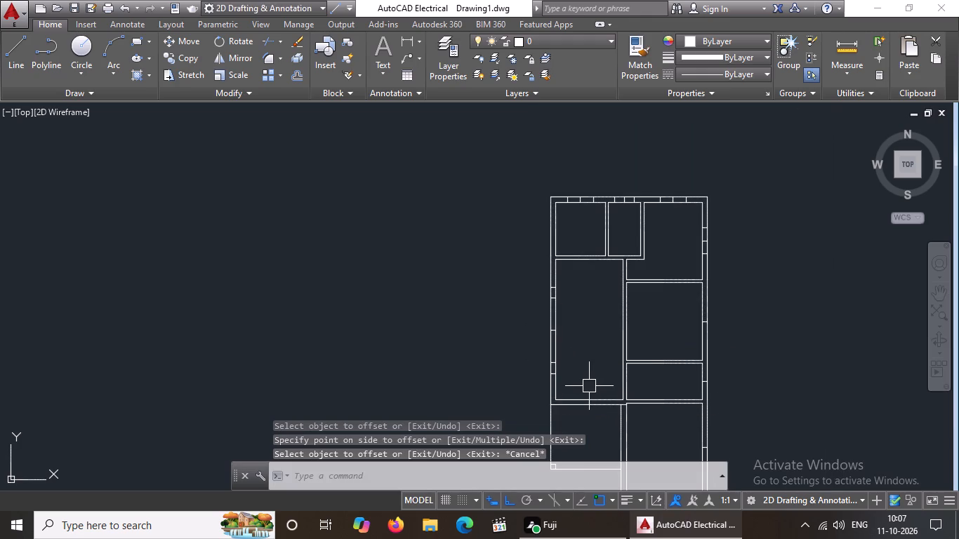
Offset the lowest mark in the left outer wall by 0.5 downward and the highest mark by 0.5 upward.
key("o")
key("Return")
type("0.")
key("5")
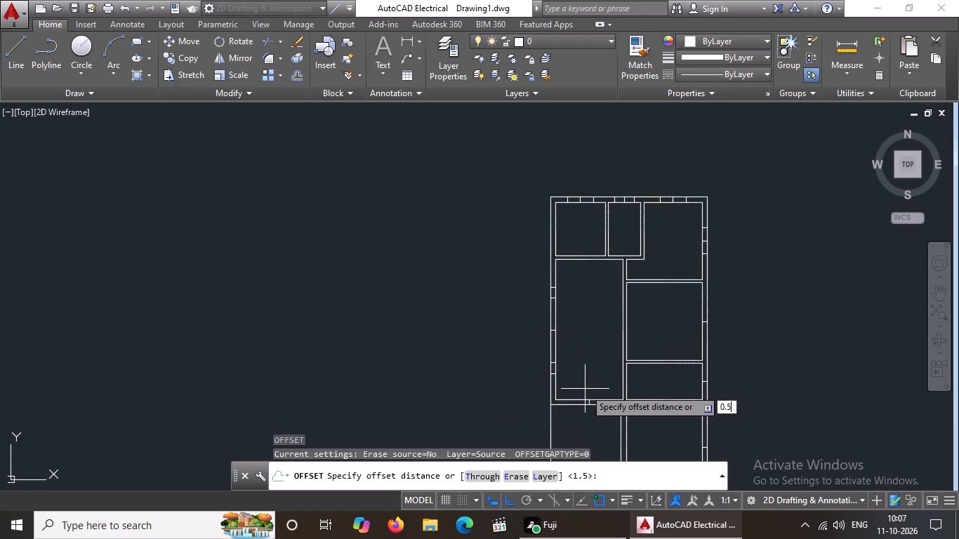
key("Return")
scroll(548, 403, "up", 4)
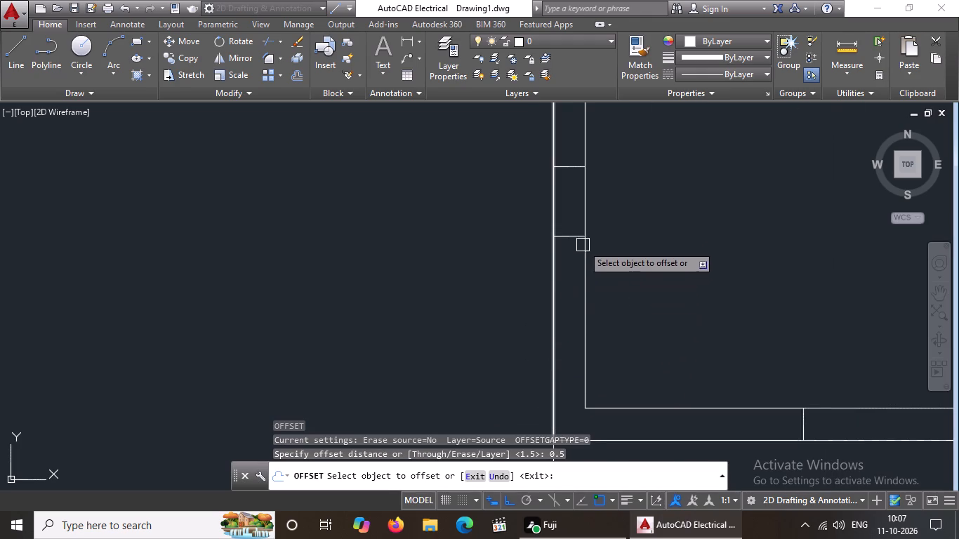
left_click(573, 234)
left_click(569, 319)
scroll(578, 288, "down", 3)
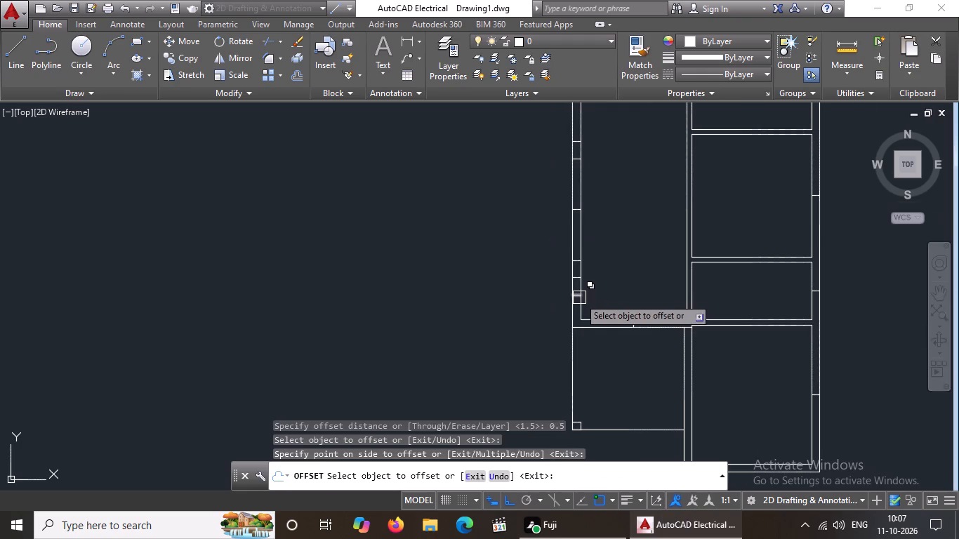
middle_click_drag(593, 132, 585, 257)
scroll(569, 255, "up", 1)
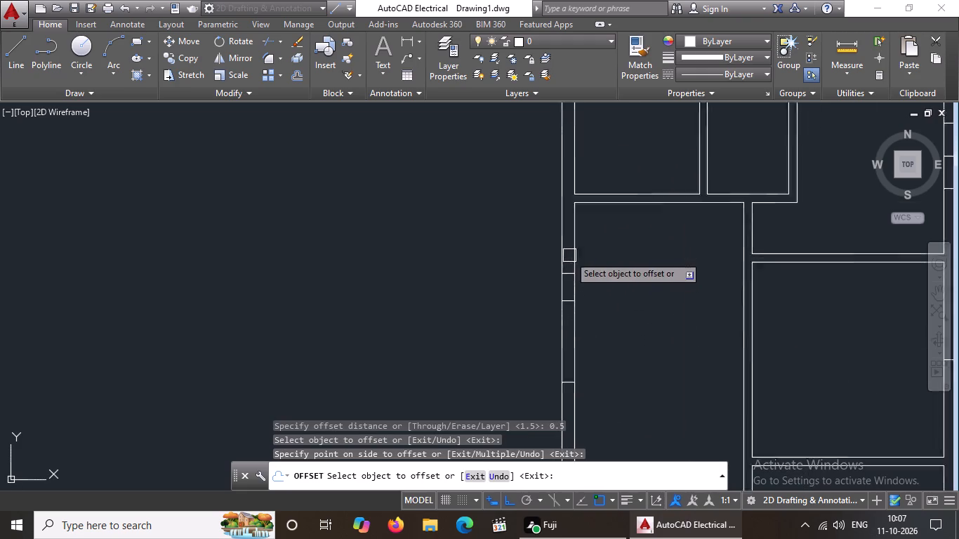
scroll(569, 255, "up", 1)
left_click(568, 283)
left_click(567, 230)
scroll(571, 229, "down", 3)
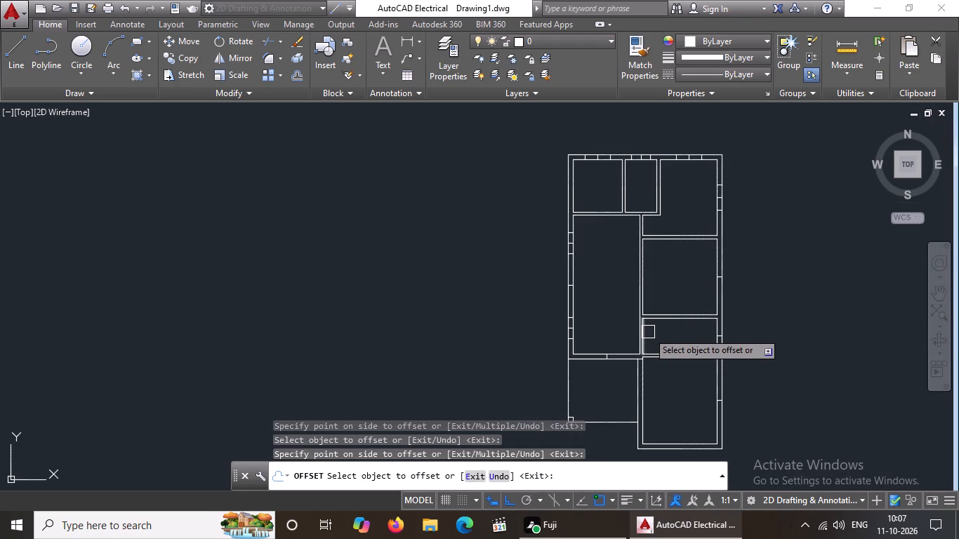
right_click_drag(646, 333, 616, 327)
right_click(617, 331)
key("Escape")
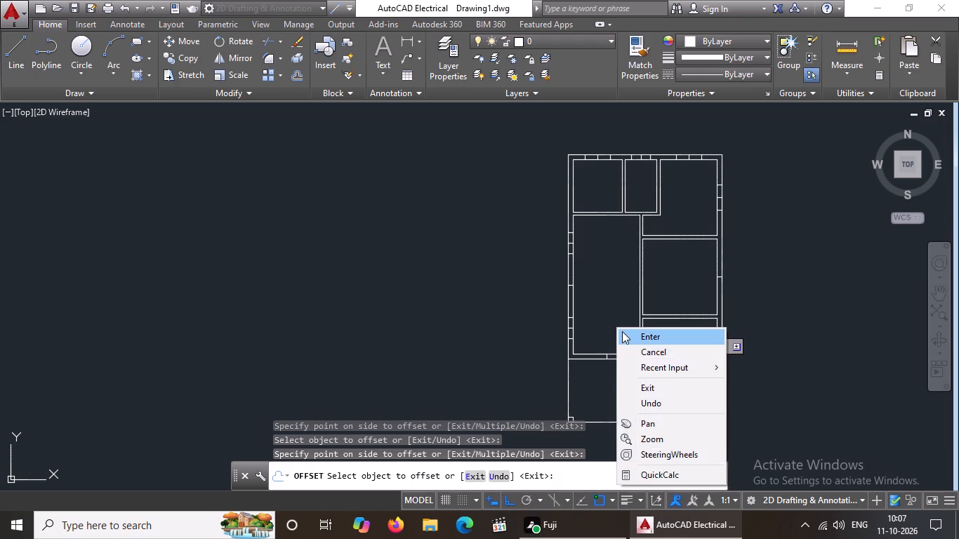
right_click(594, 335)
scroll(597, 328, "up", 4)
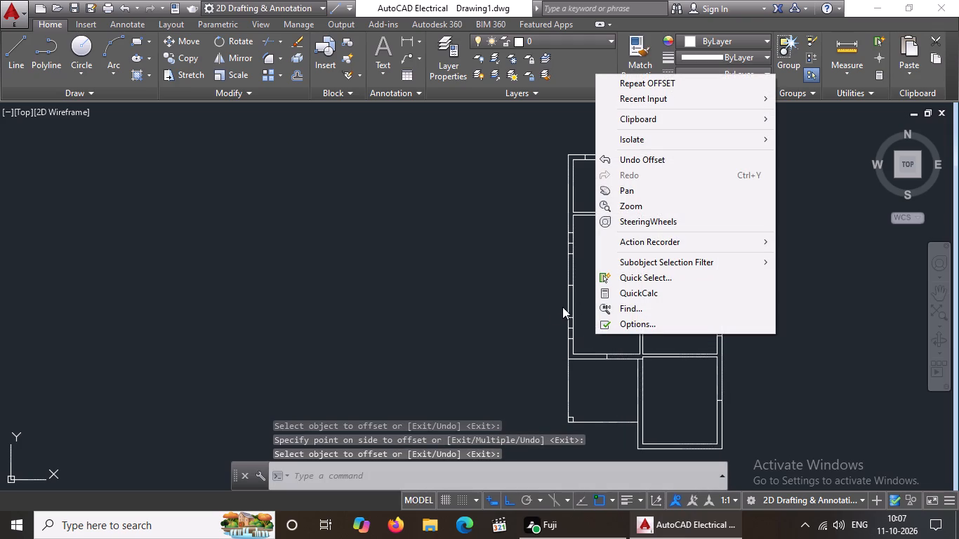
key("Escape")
Erase the midpoint mark in the left outer wall between the upper and lower groups of marks.
scroll(564, 338, "up", 3)
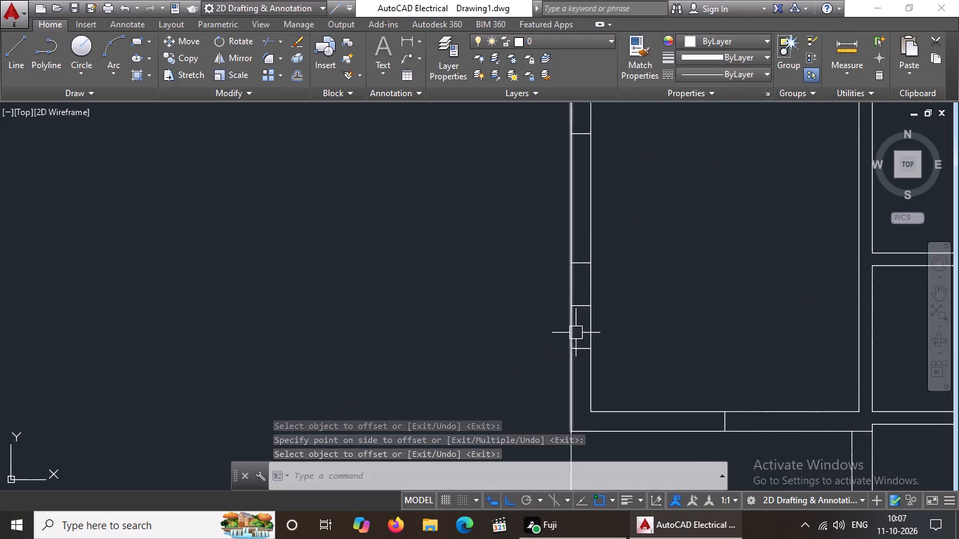
scroll(611, 232, "down", 3)
scroll(611, 192, "up", 3)
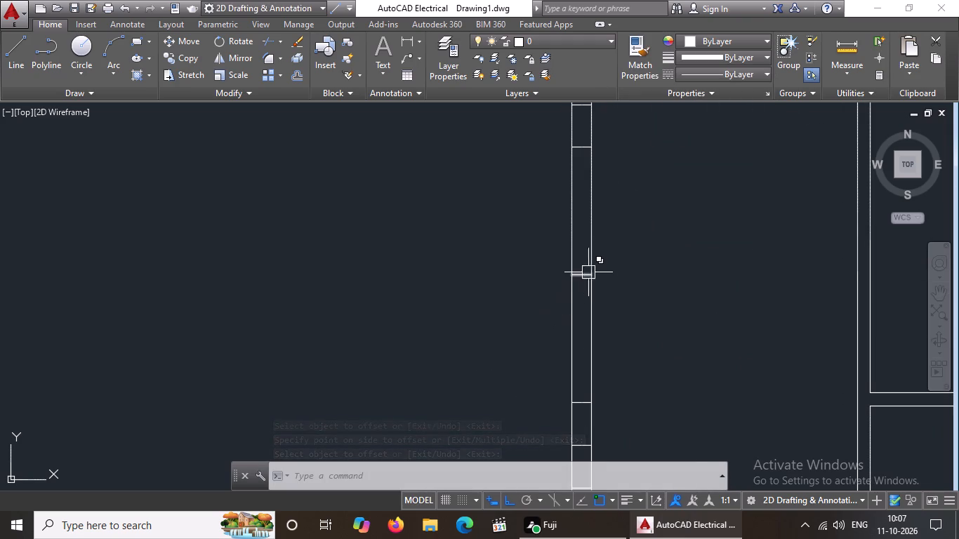
left_click(578, 275)
key("Delete")
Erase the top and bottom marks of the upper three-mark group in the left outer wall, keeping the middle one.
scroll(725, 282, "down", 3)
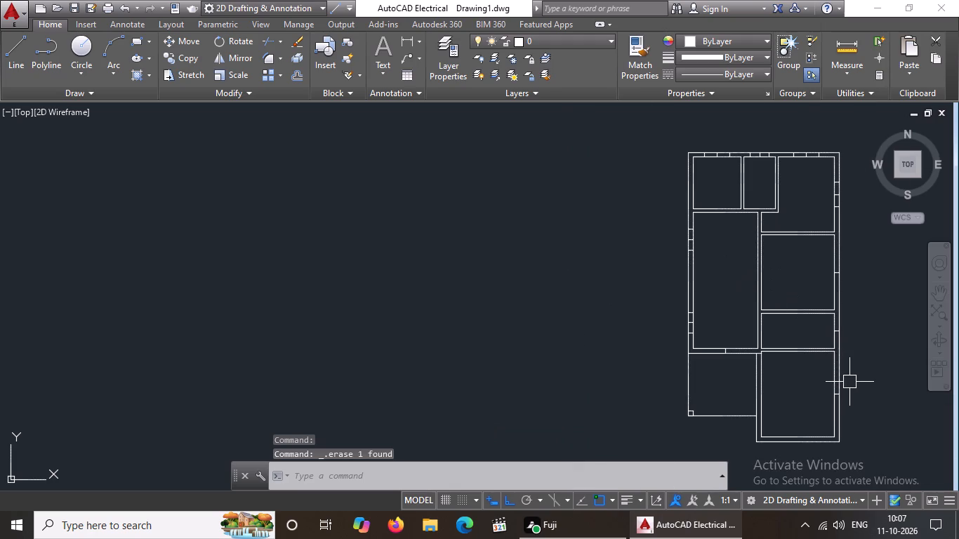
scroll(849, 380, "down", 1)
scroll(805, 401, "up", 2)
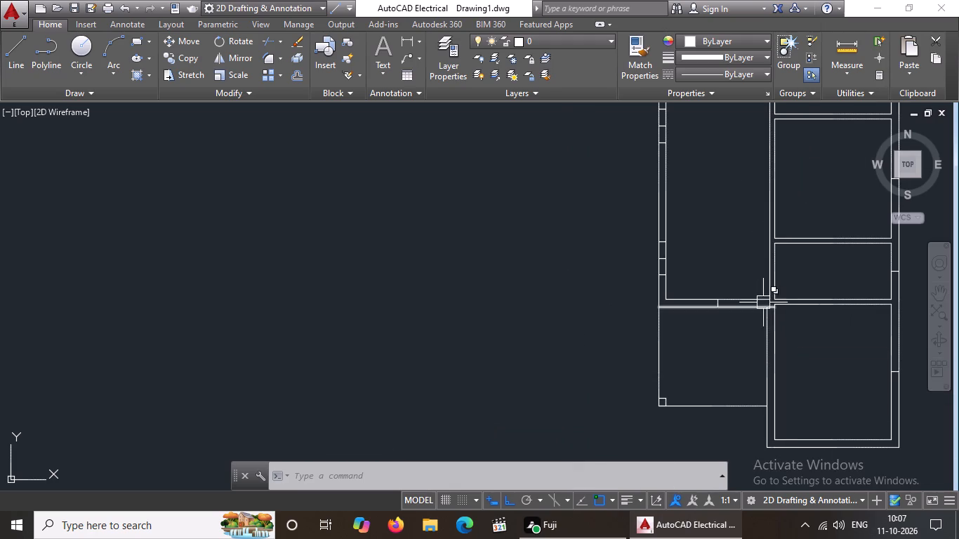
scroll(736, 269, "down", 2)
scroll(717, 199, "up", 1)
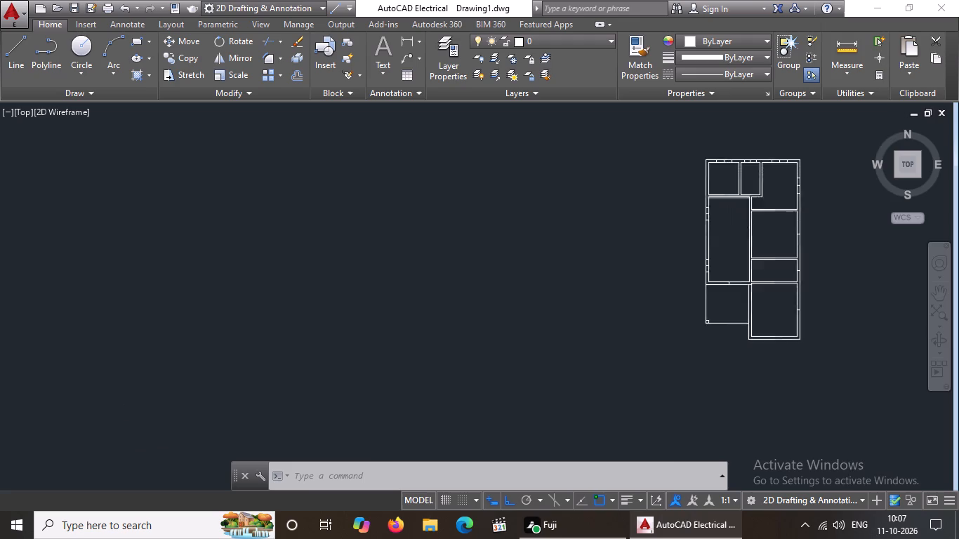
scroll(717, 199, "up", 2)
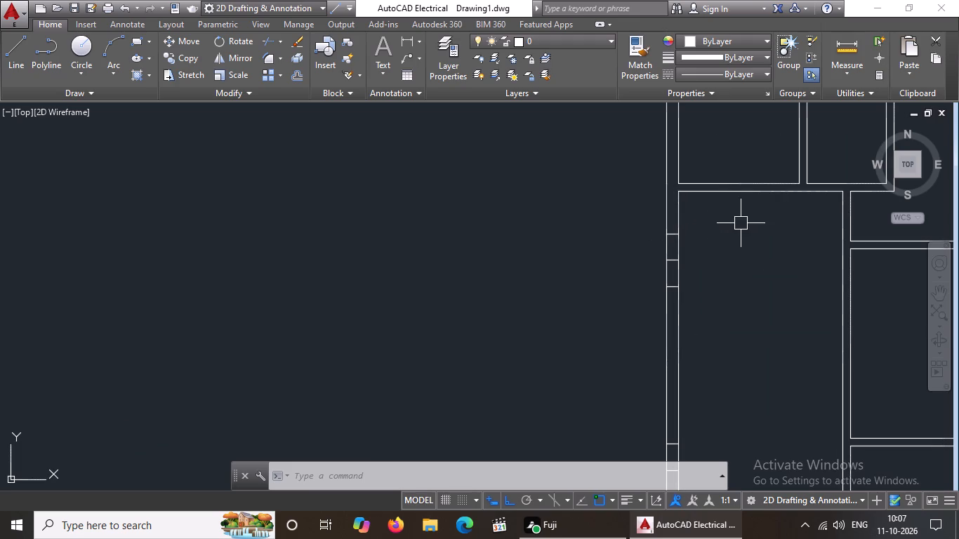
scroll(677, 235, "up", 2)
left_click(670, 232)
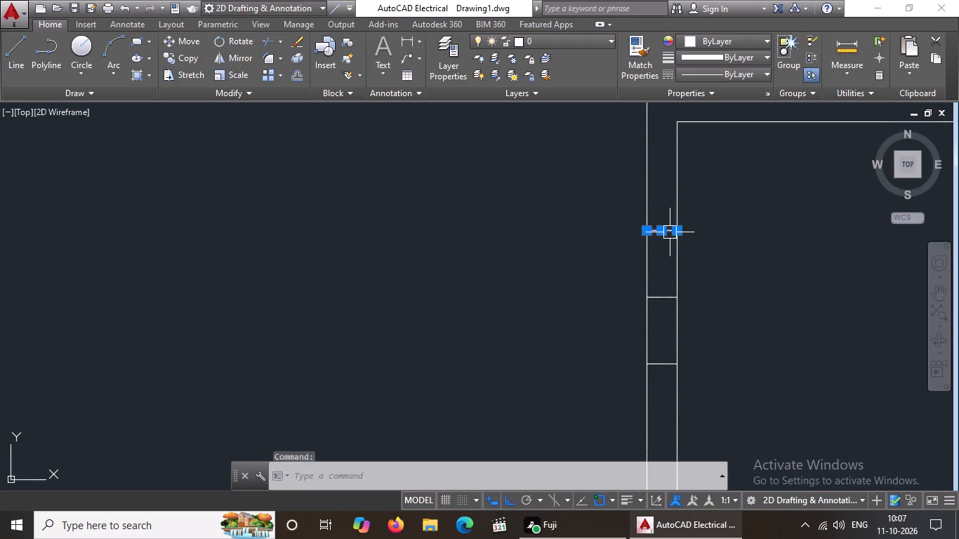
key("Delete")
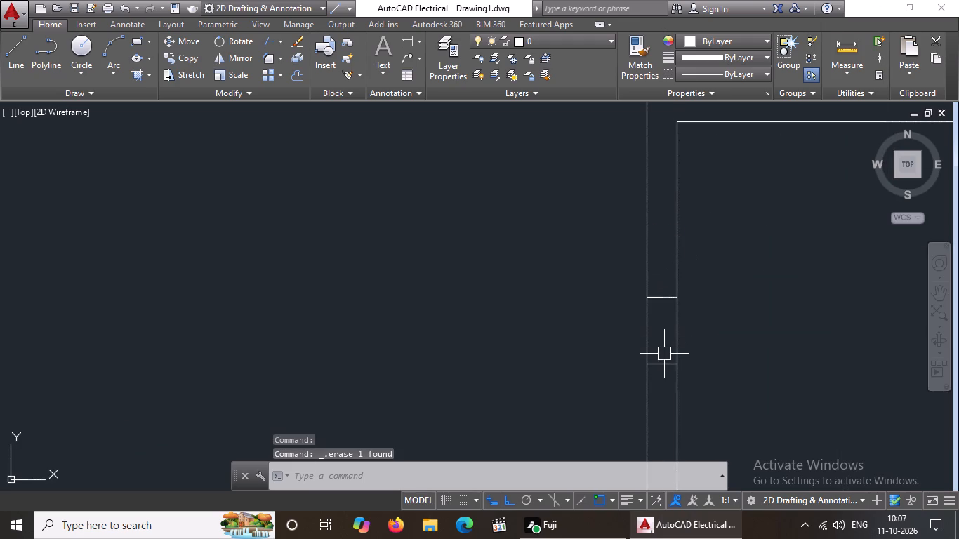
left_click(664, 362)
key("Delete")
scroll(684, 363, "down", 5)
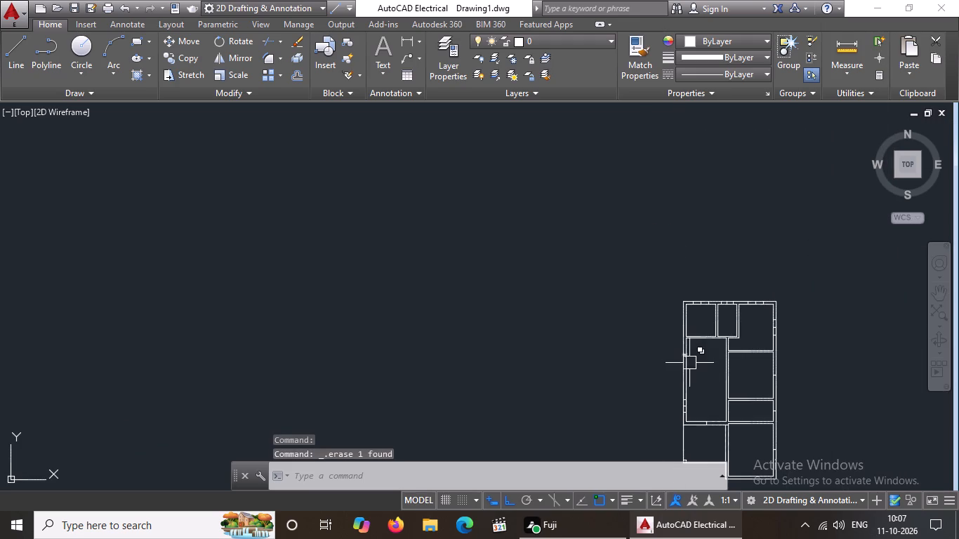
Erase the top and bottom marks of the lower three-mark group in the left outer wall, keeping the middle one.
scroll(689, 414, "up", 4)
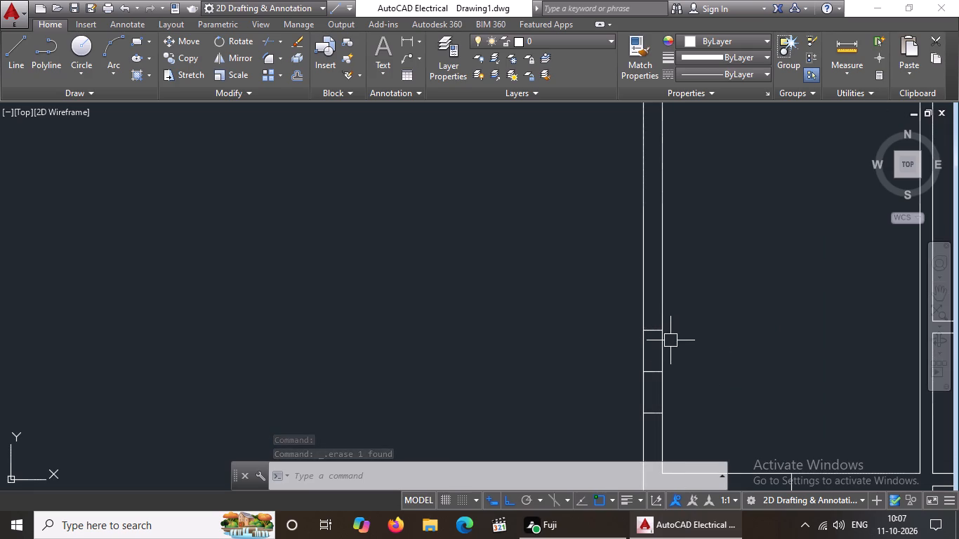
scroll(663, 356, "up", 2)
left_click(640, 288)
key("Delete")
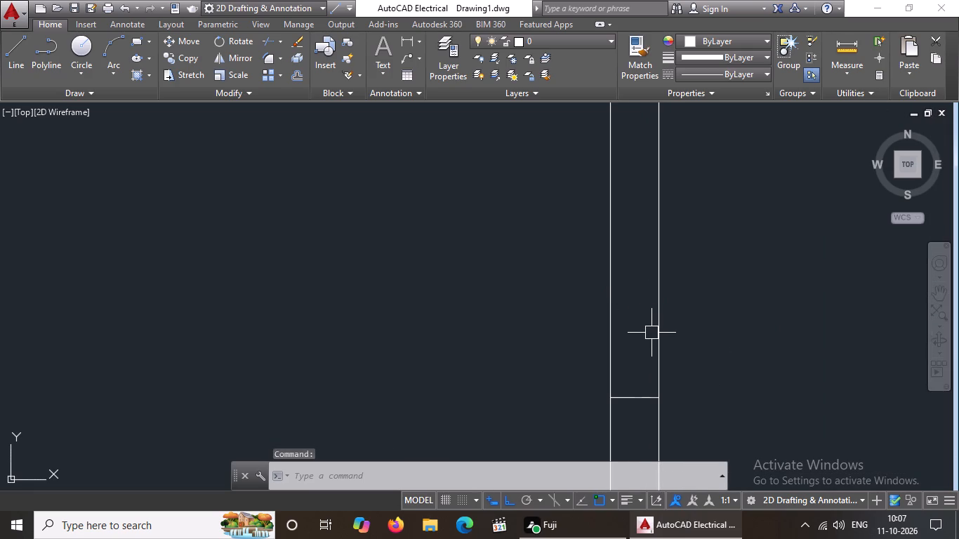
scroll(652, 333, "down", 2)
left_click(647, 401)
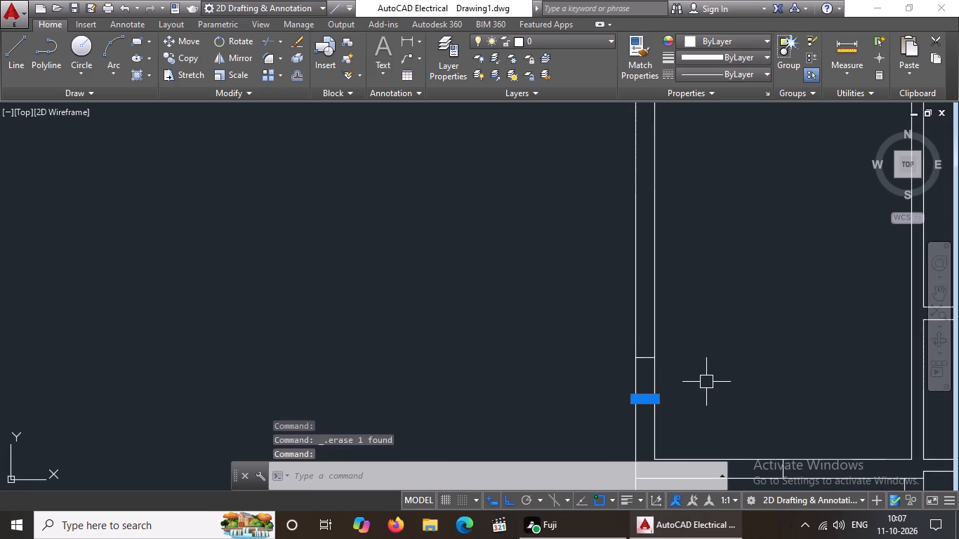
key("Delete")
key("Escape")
Offset the upper remaining mark in the left outer wall by 0.6 upward and downward.
key("o")
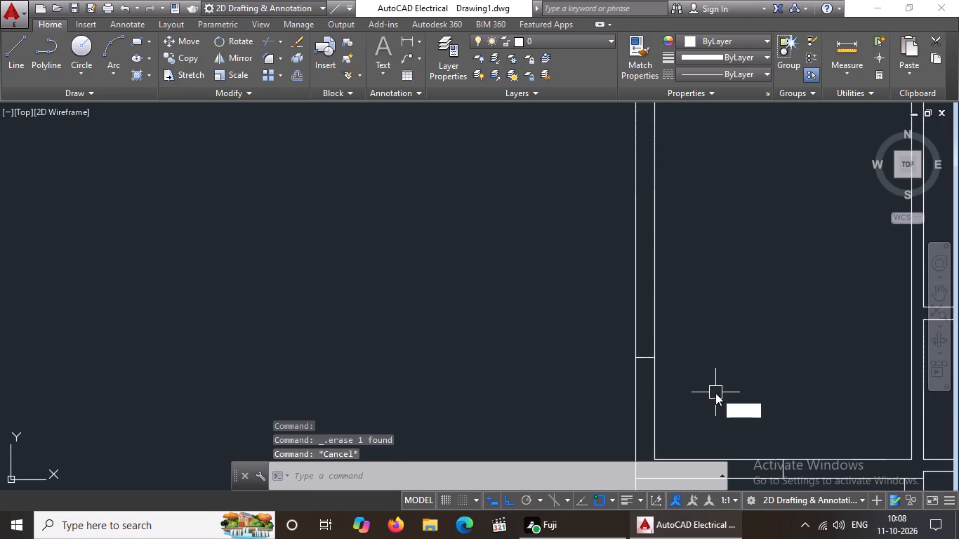
key("Return")
key("0")
key("period")
key("6")
key("Return")
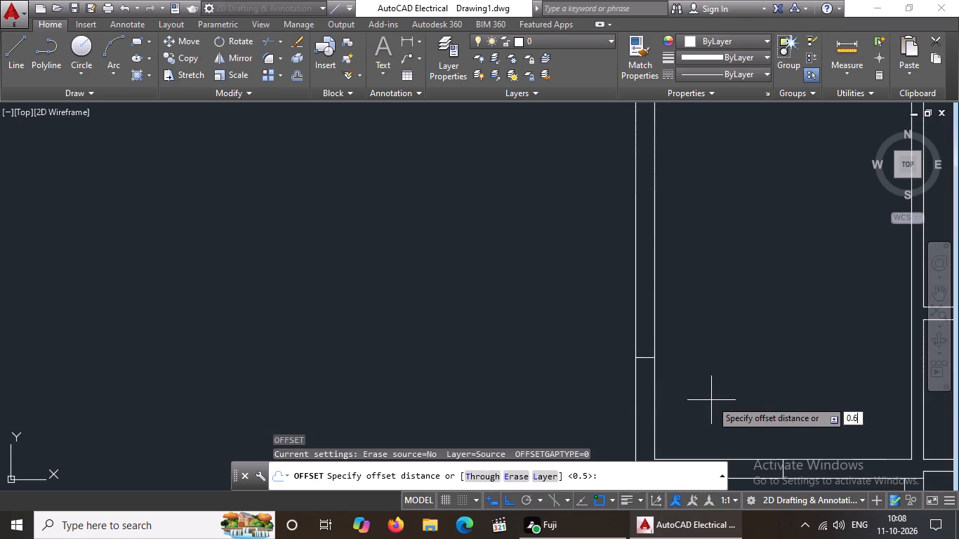
scroll(677, 324, "down", 4)
scroll(668, 247, "up", 3)
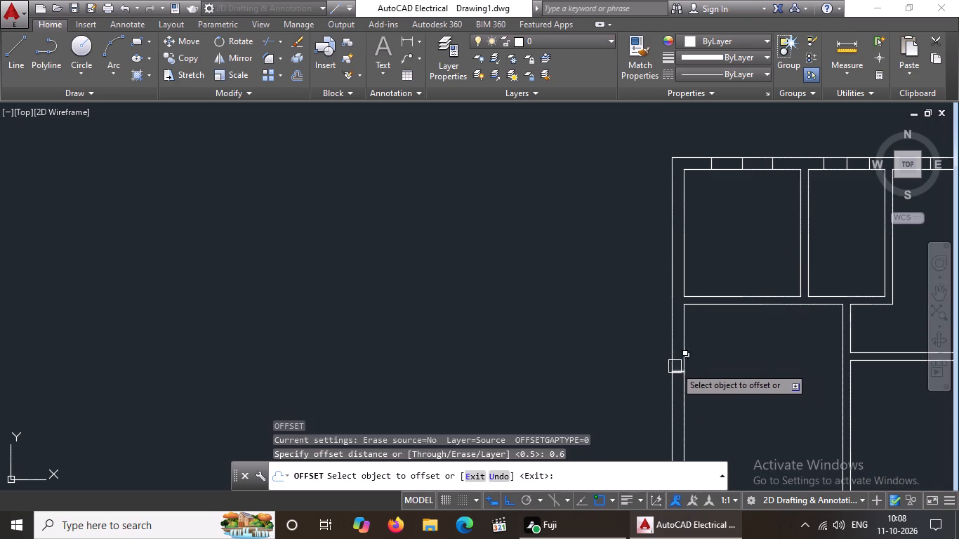
scroll(684, 373, "up", 1)
left_click(678, 371)
left_click(678, 320)
left_click(680, 374)
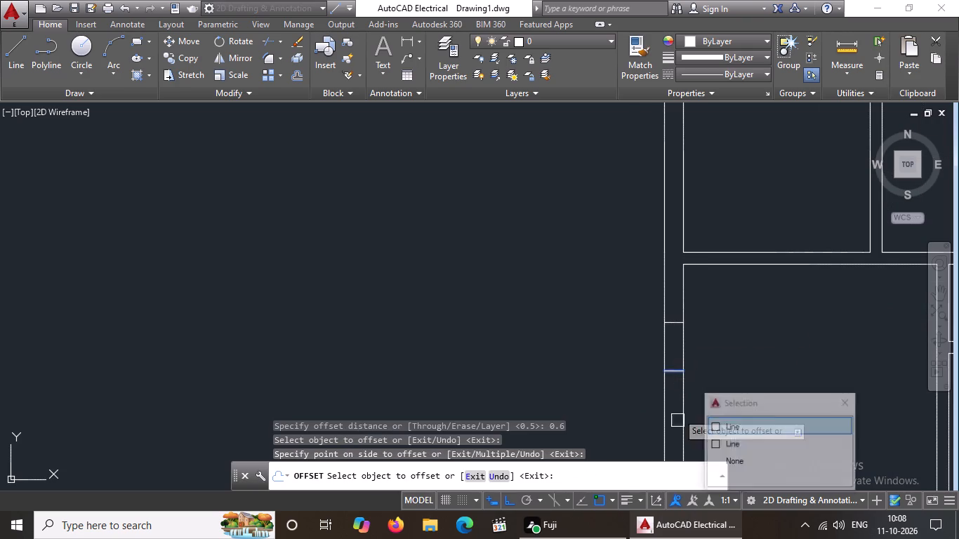
left_click(677, 432)
Offset the lower remaining mark in the left outer wall by 0.6 upward and downward.
scroll(681, 398, "down", 6)
scroll(691, 431, "up", 6)
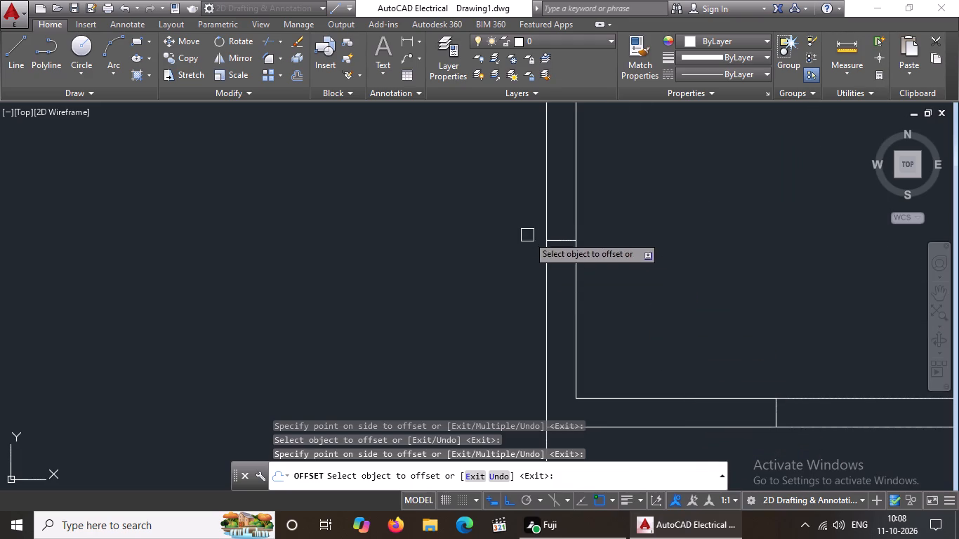
left_click(565, 238)
left_click_drag(552, 145, 553, 156)
left_click_drag(565, 241, 563, 258)
left_click(562, 294)
Offset the midpoint mark in the bottom wall of the large left-hand room by 0.6 to both sides.
scroll(597, 268, "down", 1)
scroll(785, 401, "up", 2)
left_click(589, 305)
left_click(525, 302)
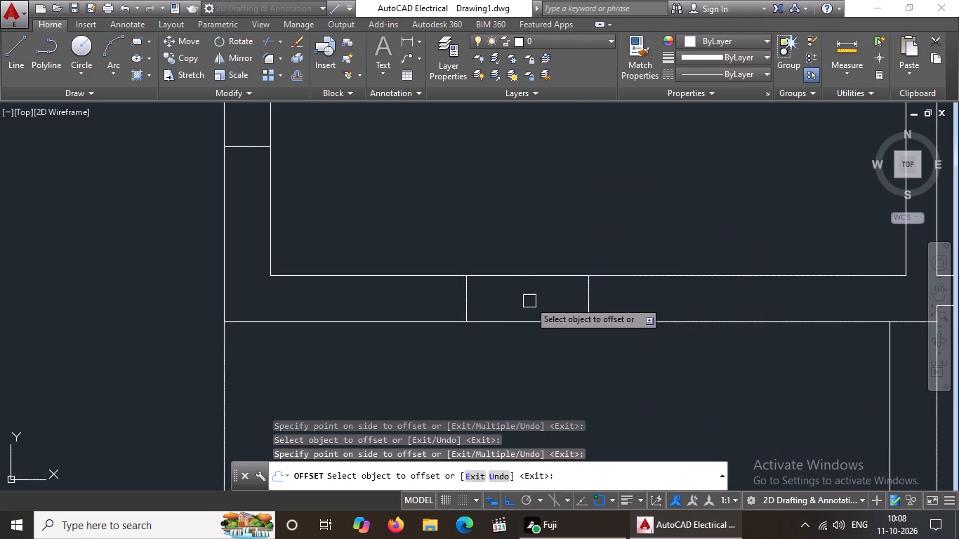
left_click_drag(588, 307, 619, 306)
left_click(830, 302)
Offset the midpoint mark in the right outer wall beside the bottom-right room by 0.6 upward and downward.
scroll(831, 300, "down", 5)
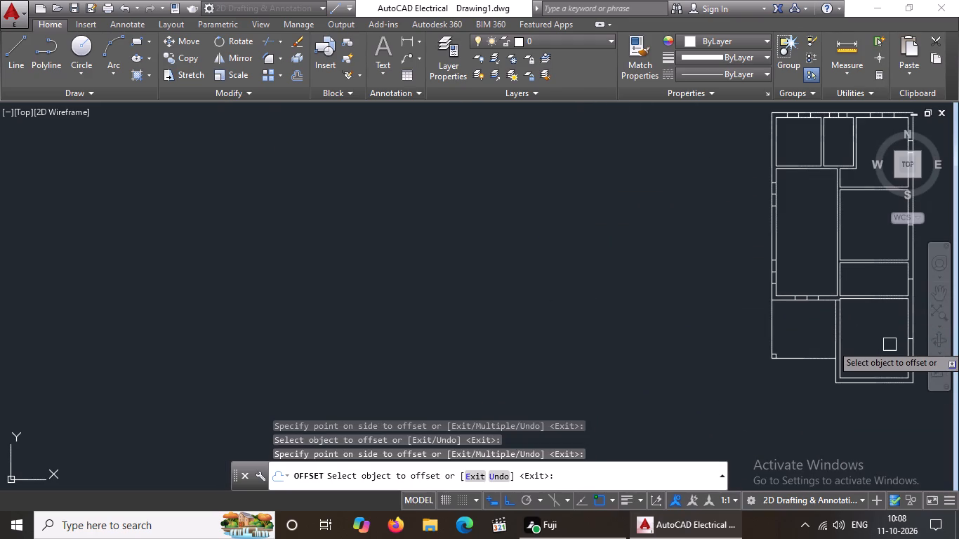
scroll(885, 349, "up", 1)
middle_click_drag(862, 338, 669, 298)
scroll(756, 281, "up", 2)
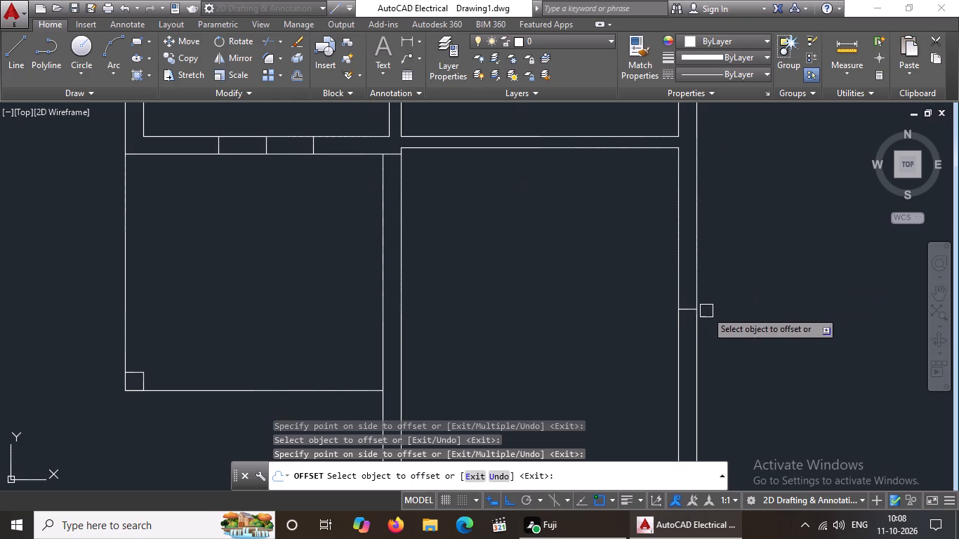
left_click_drag(687, 311, 689, 303)
left_click(696, 255)
left_click_drag(689, 308, 691, 300)
left_click(700, 236)
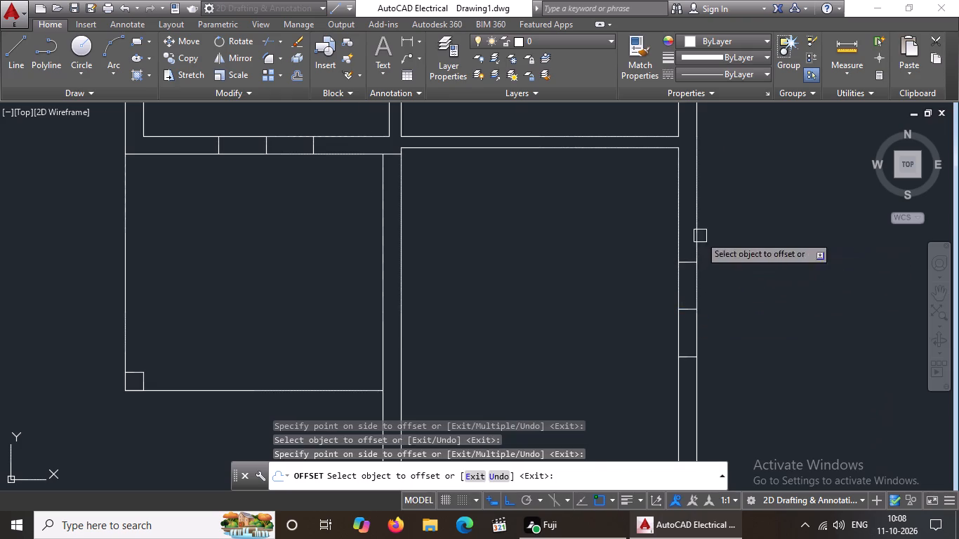
scroll(702, 270, "down", 2)
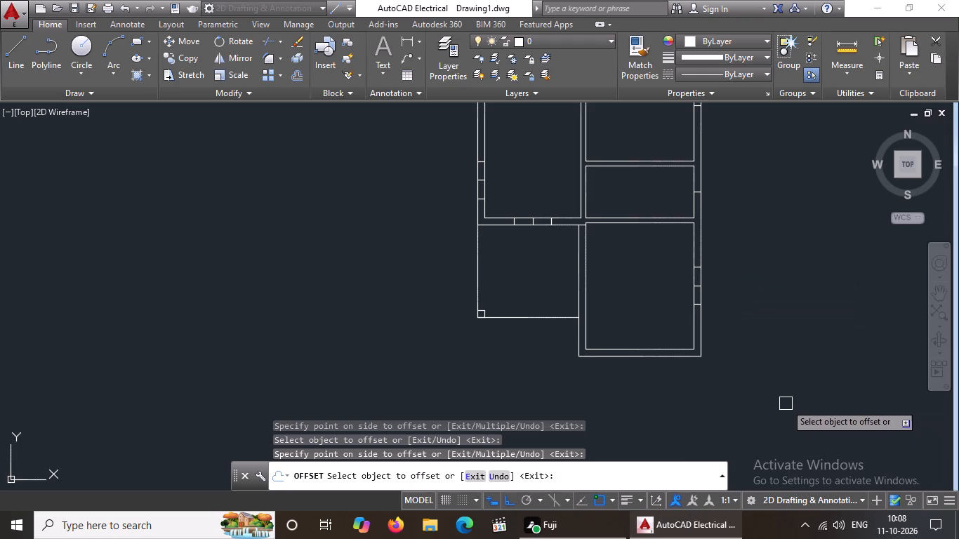
Draw a 0.23 line across the outer bottom wall at the midpoint of the bottom-right room.
key("Escape")
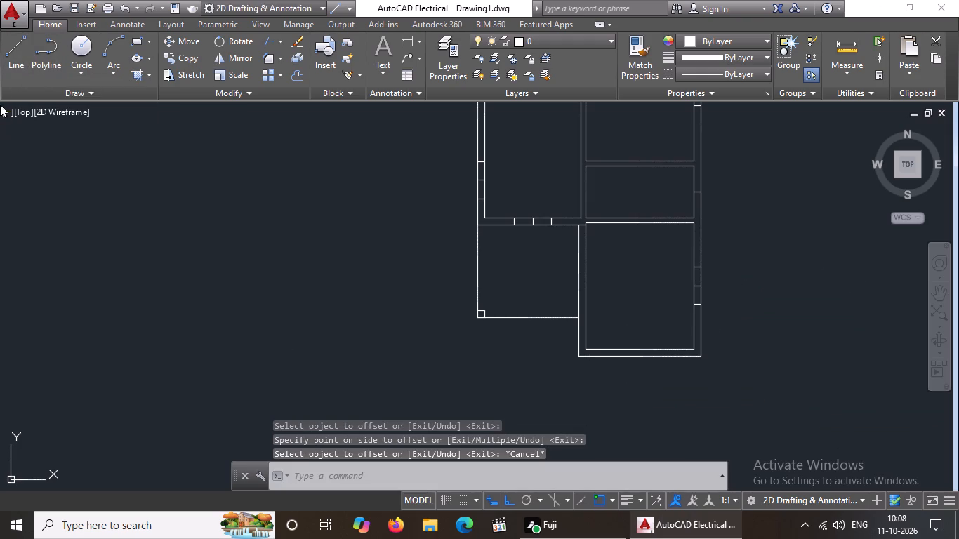
left_click(18, 59)
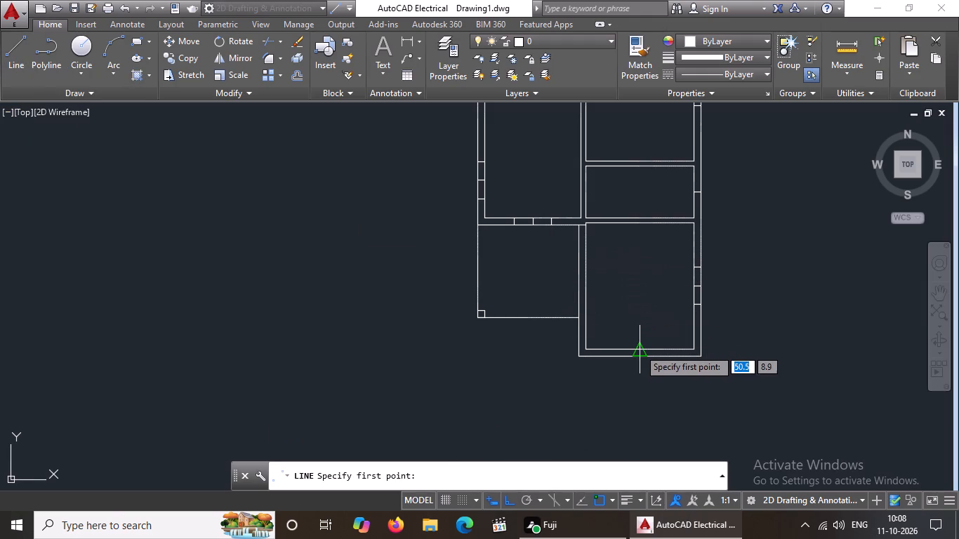
left_click(639, 349)
type("0.23")
key("Return")
key("Return")
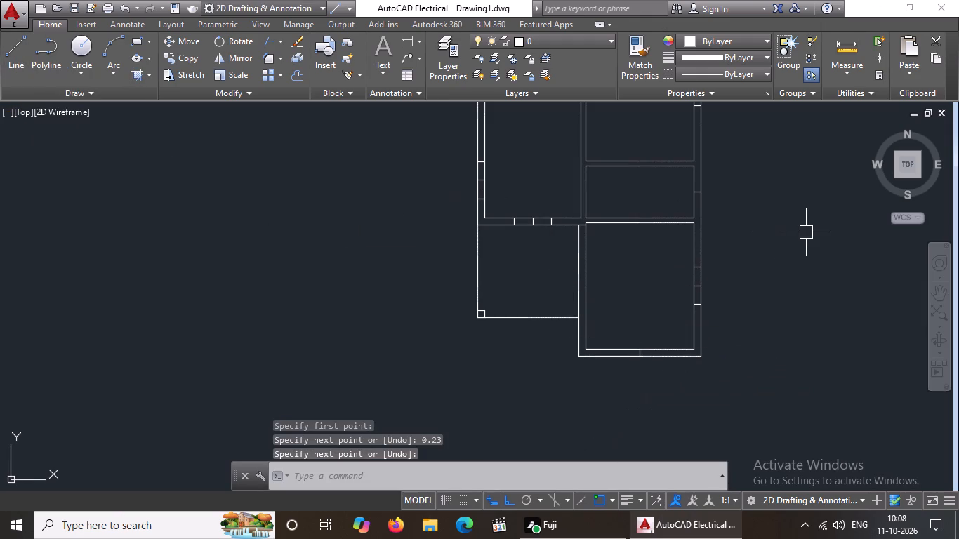
Offset the midpoint mark in the bottom-right room's bottom wall by 0.6 to both sides.
key("o")
key("Return")
type("0.6")
key("Return")
scroll(739, 343, "up", 2)
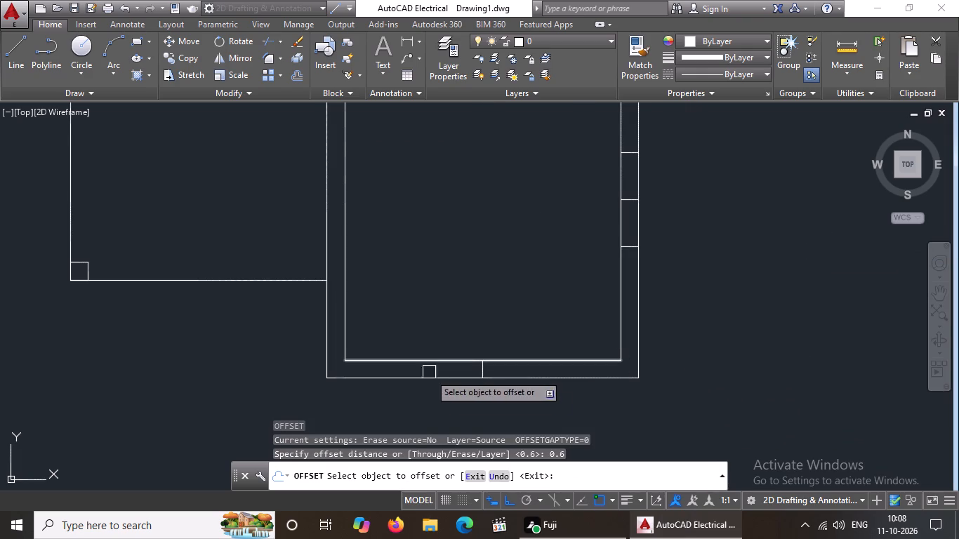
scroll(485, 376, "up", 1)
left_click(483, 365)
left_click(382, 366)
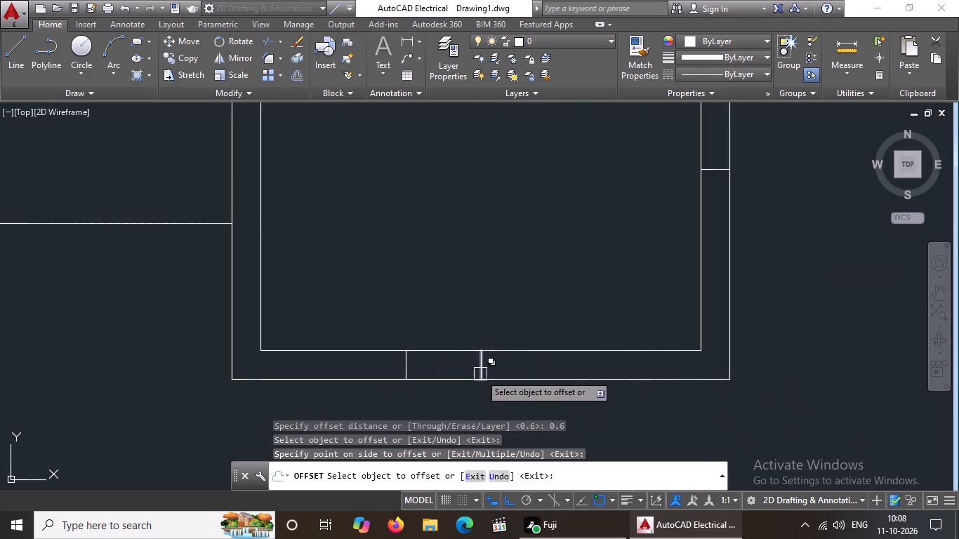
left_click(481, 373)
left_click(581, 371)
Draw a horizontal line along the middle of the top wall between the outer marks of the top-left room's opening.
scroll(583, 368, "down", 6)
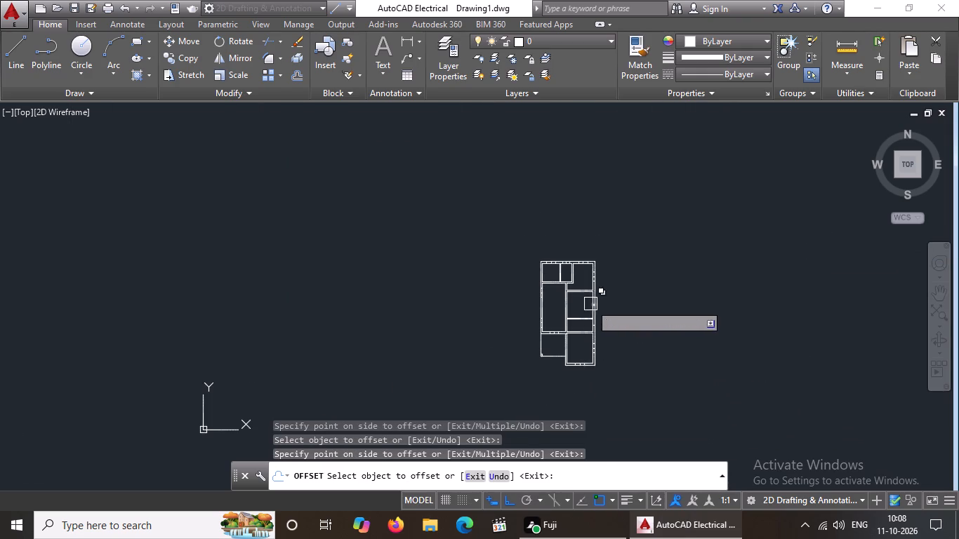
scroll(590, 304, "up", 3)
scroll(543, 399, "down", 3)
scroll(539, 423, "up", 4)
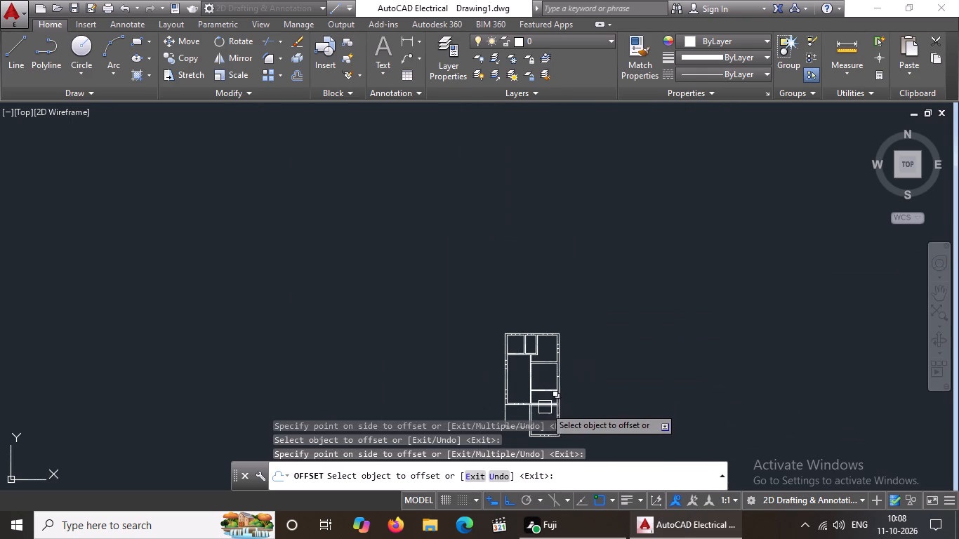
scroll(544, 408, "up", 6)
scroll(550, 396, "down", 4)
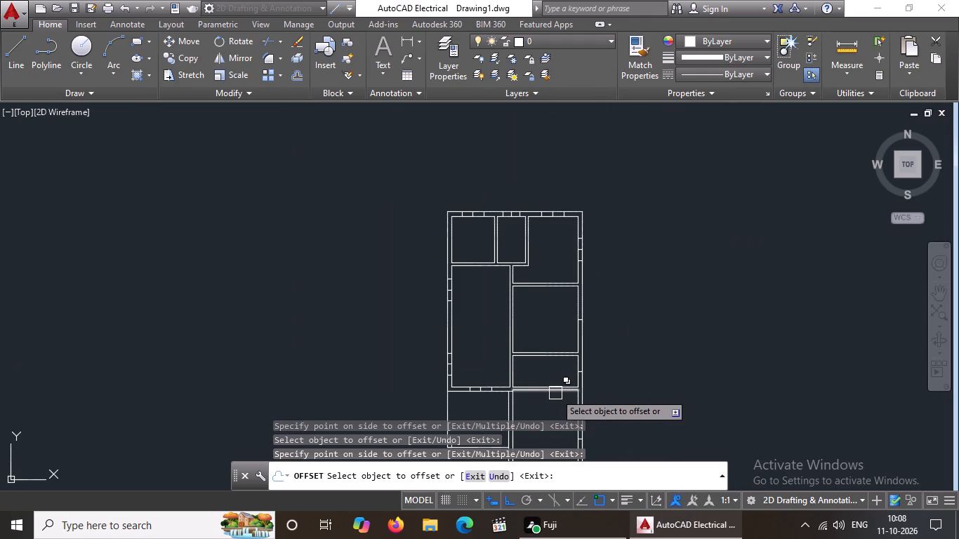
scroll(552, 401, "down", 1)
middle_click_drag(558, 397, 596, 319)
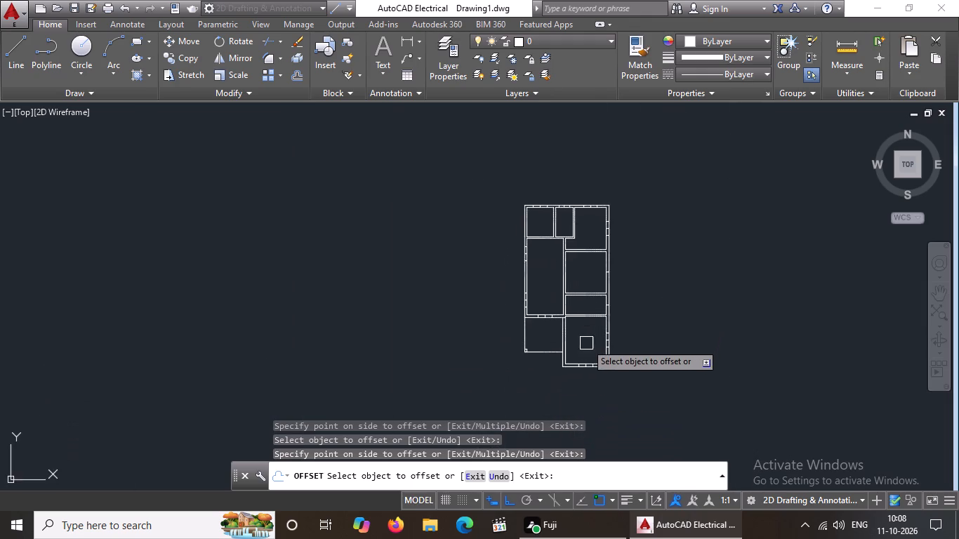
scroll(583, 350, "up", 1)
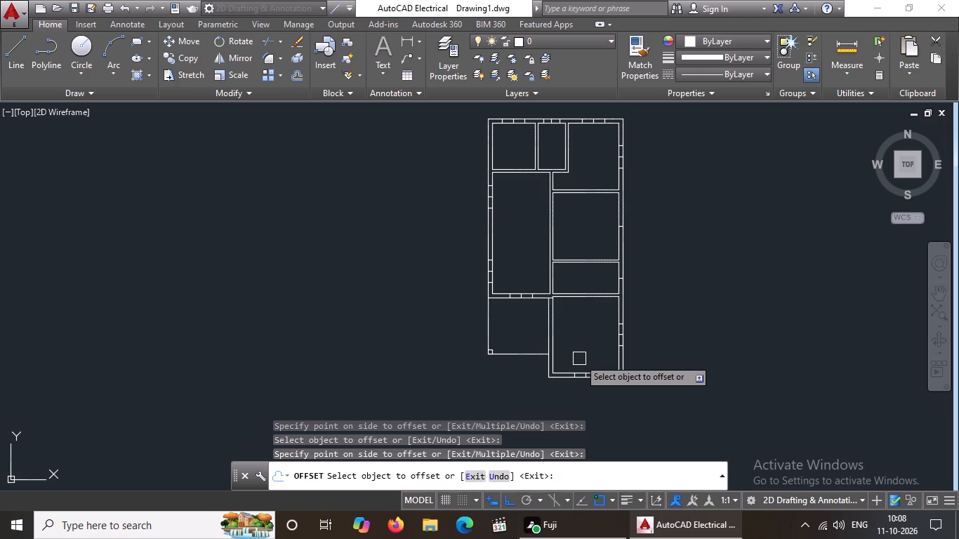
middle_click_drag(512, 135, 505, 253)
scroll(510, 252, "up", 4)
key("Escape")
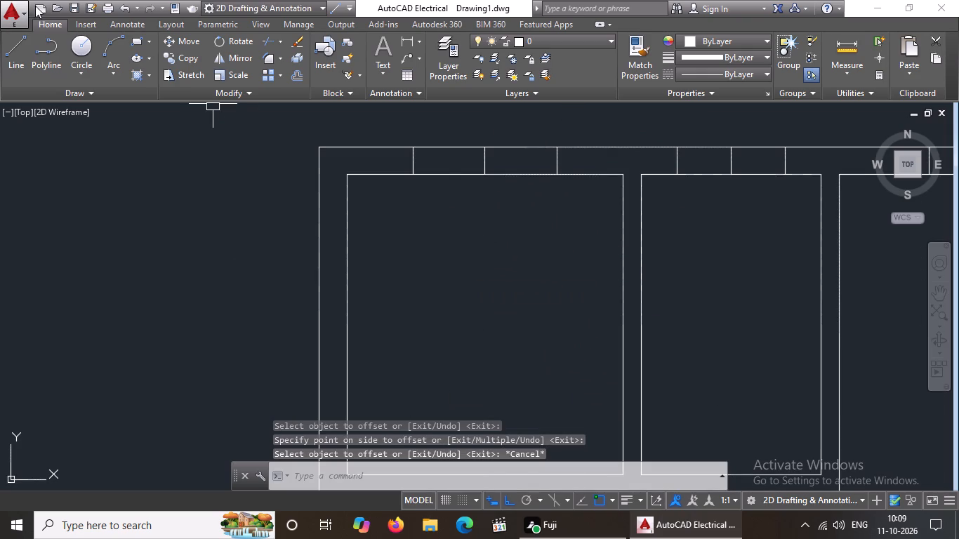
left_click(23, 44)
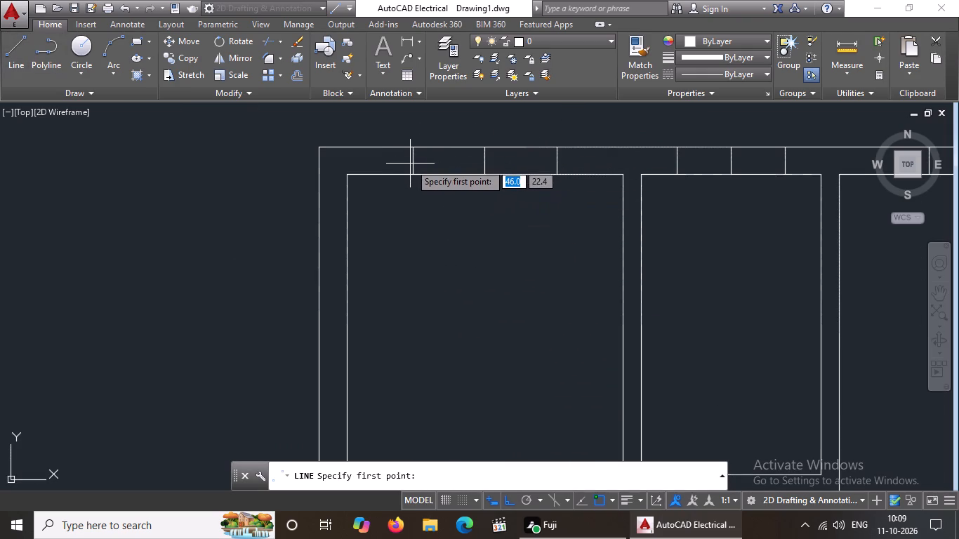
left_click(415, 161)
left_click(556, 161)
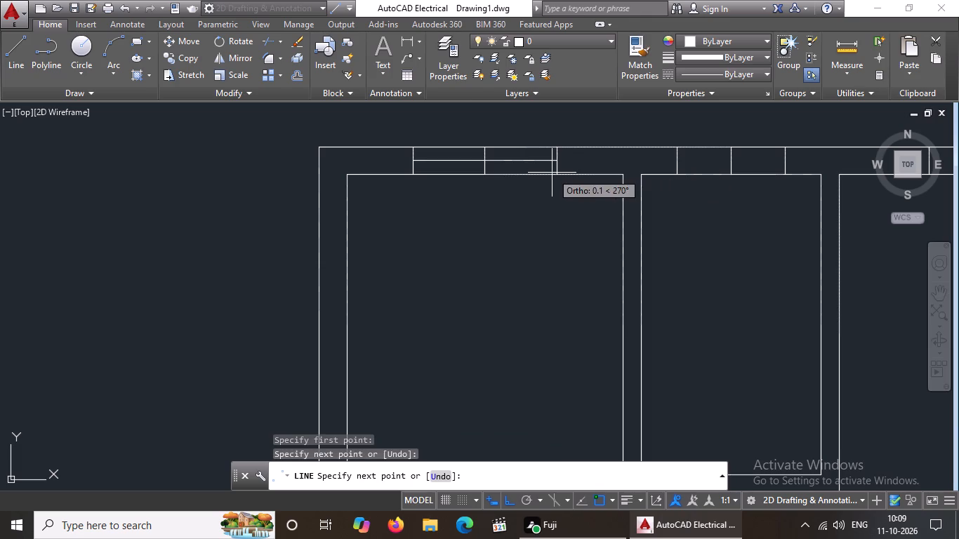
key("Escape")
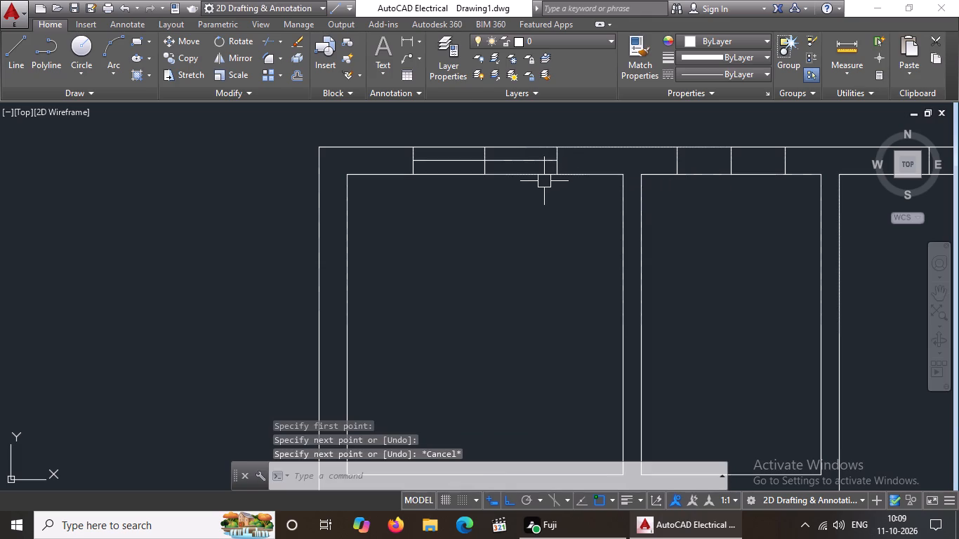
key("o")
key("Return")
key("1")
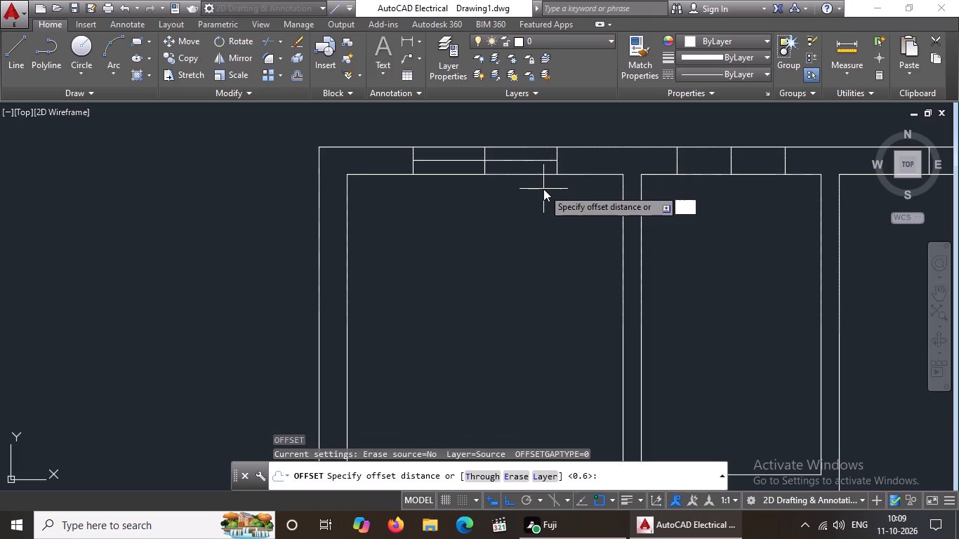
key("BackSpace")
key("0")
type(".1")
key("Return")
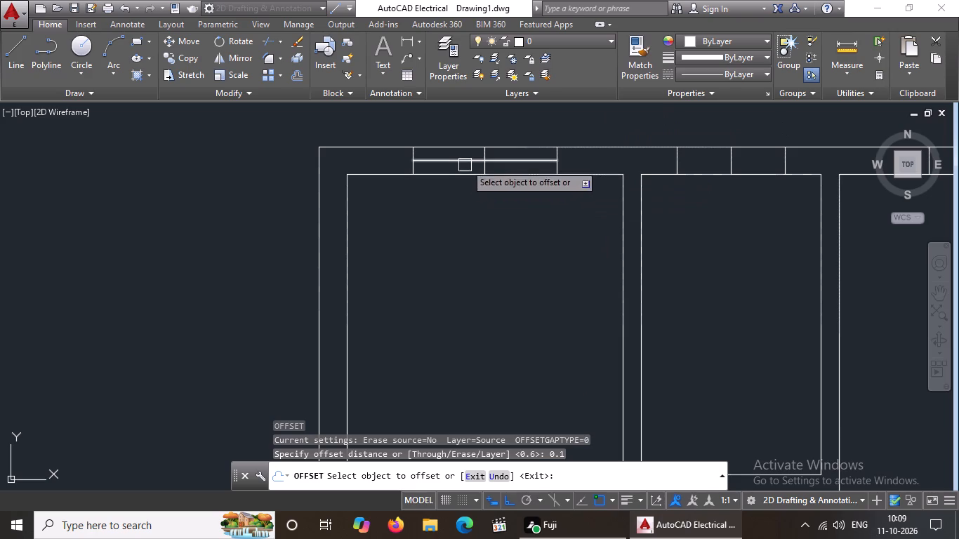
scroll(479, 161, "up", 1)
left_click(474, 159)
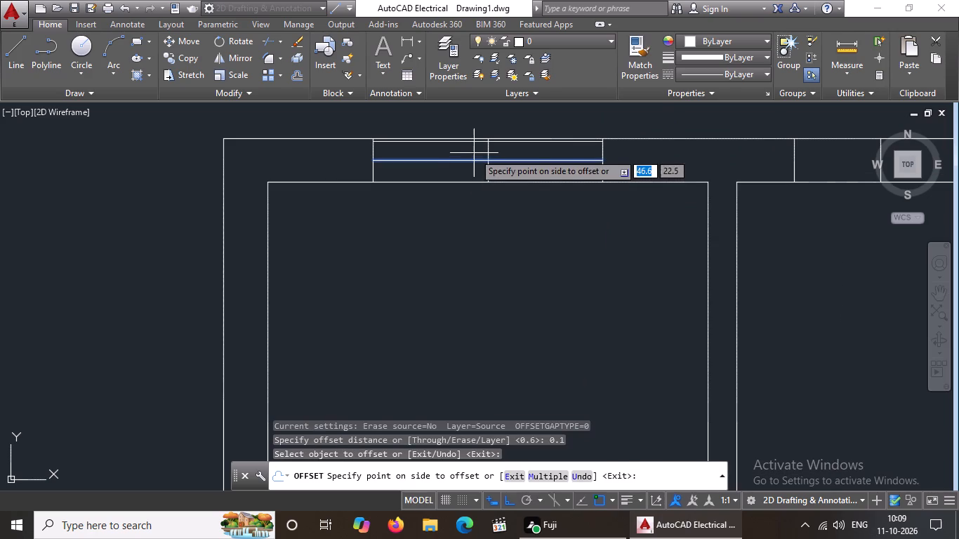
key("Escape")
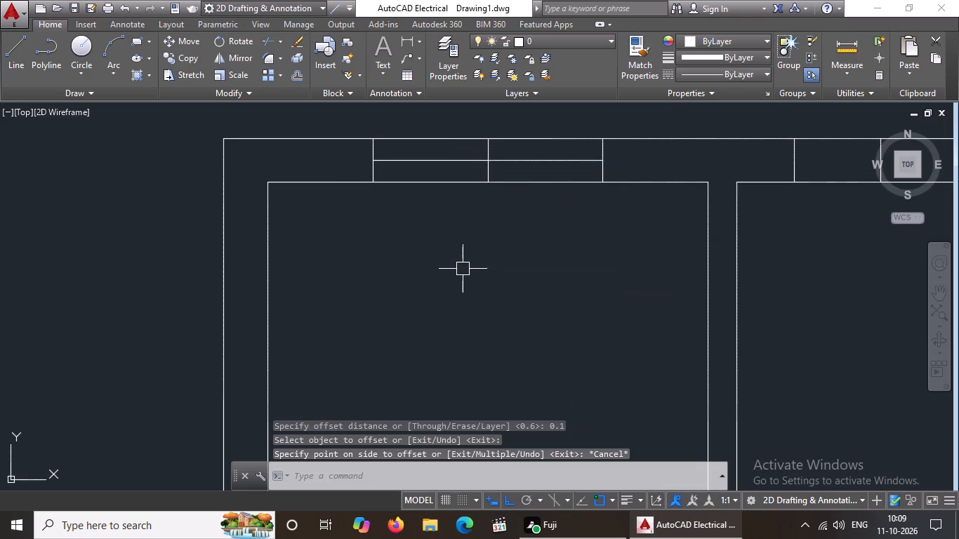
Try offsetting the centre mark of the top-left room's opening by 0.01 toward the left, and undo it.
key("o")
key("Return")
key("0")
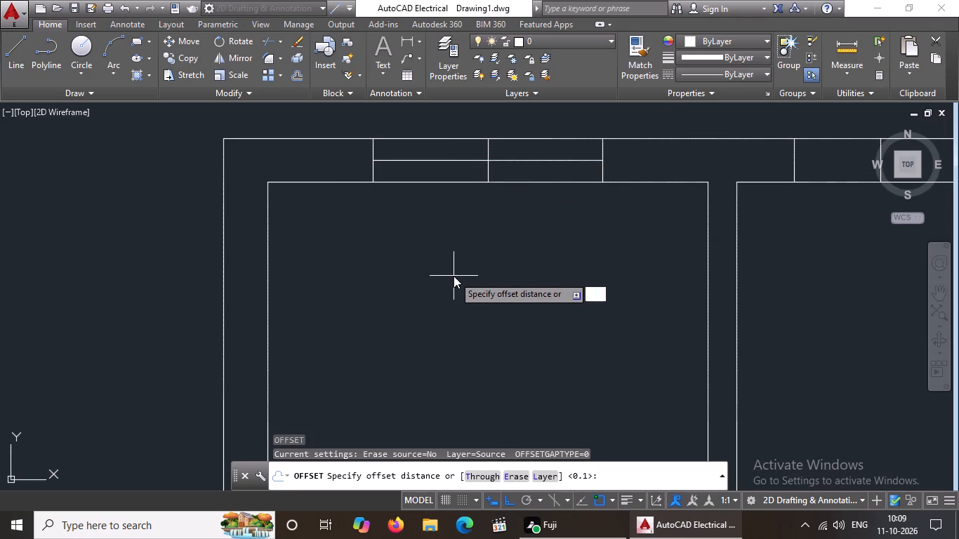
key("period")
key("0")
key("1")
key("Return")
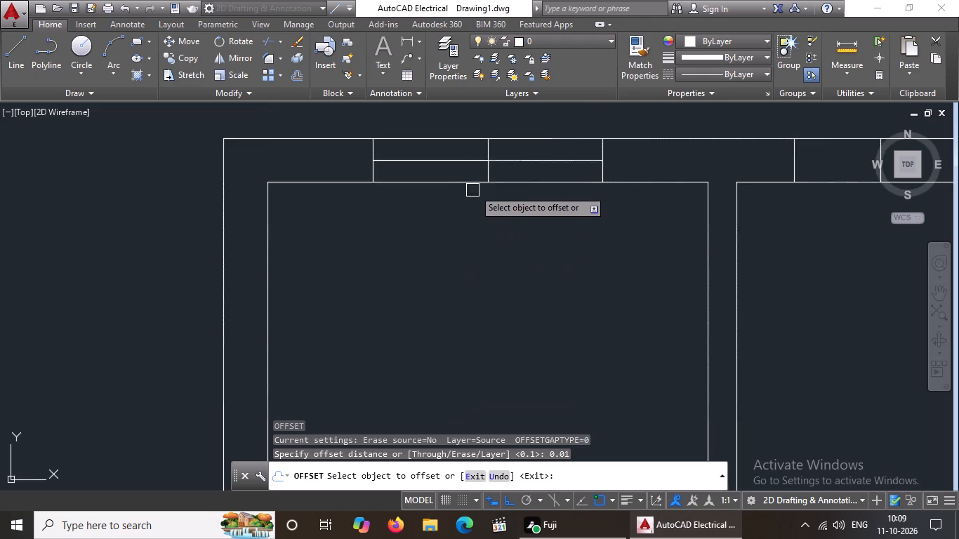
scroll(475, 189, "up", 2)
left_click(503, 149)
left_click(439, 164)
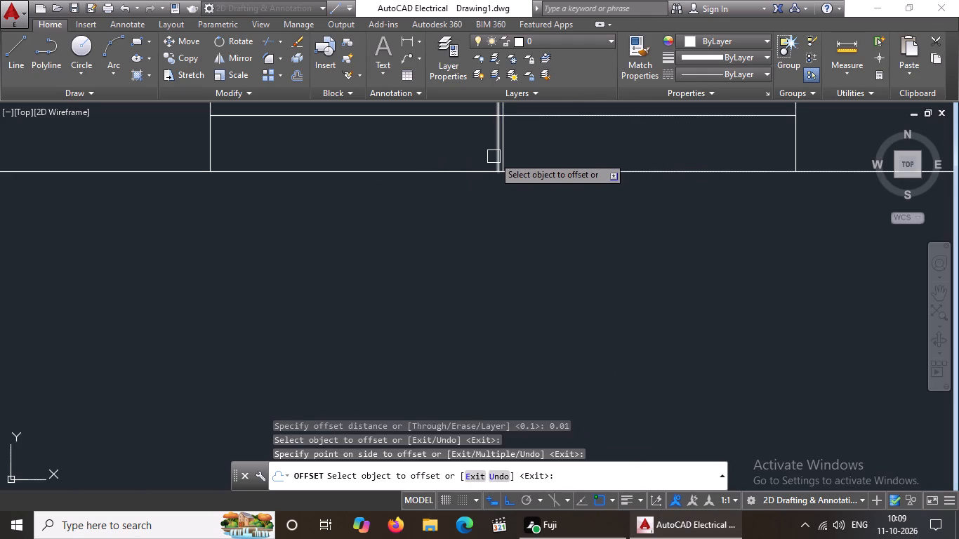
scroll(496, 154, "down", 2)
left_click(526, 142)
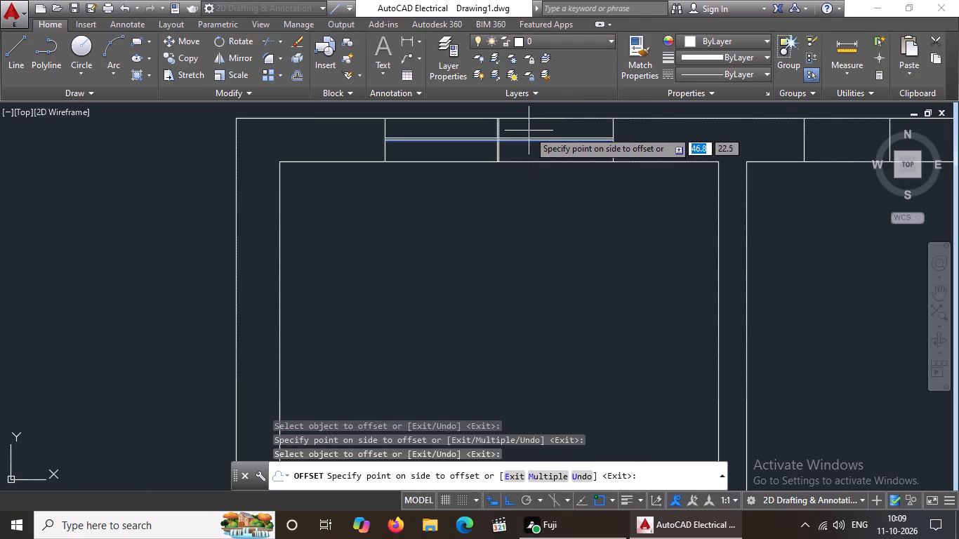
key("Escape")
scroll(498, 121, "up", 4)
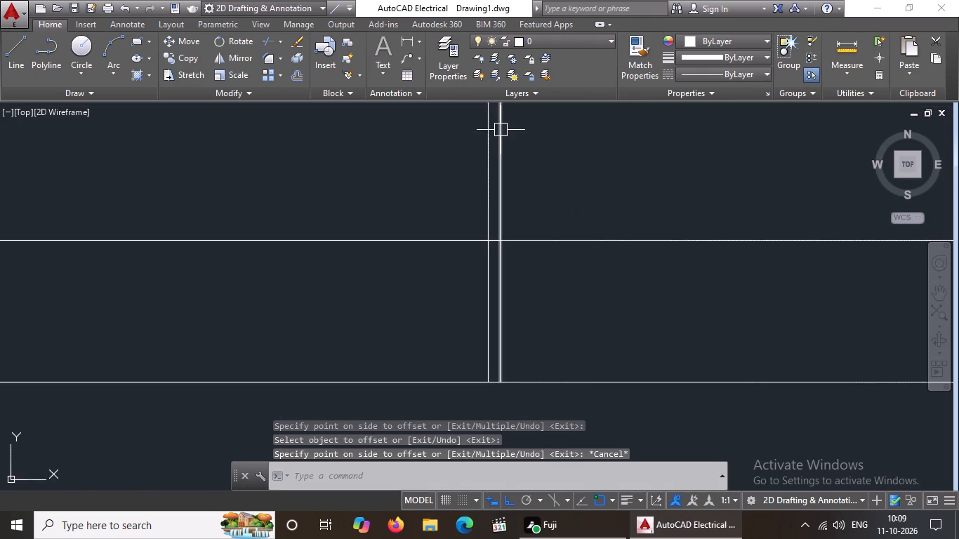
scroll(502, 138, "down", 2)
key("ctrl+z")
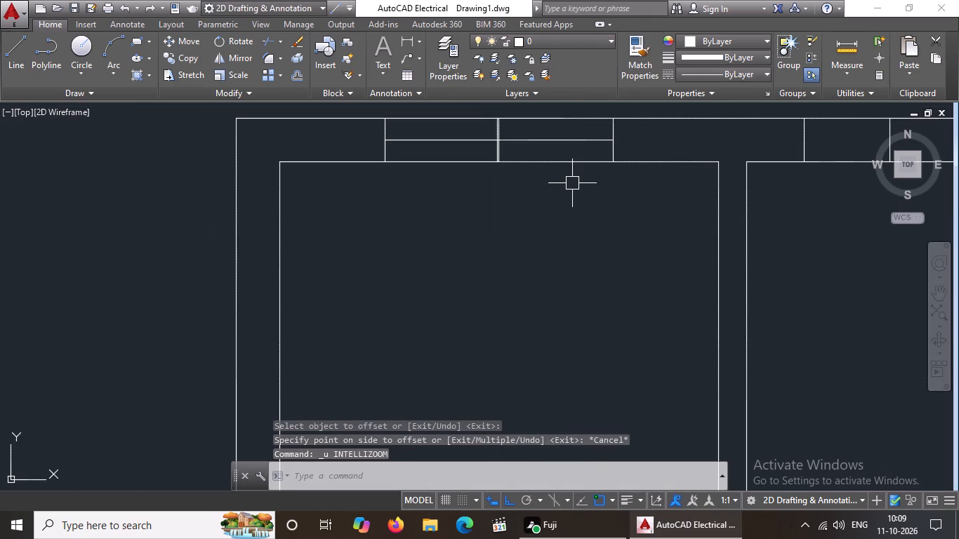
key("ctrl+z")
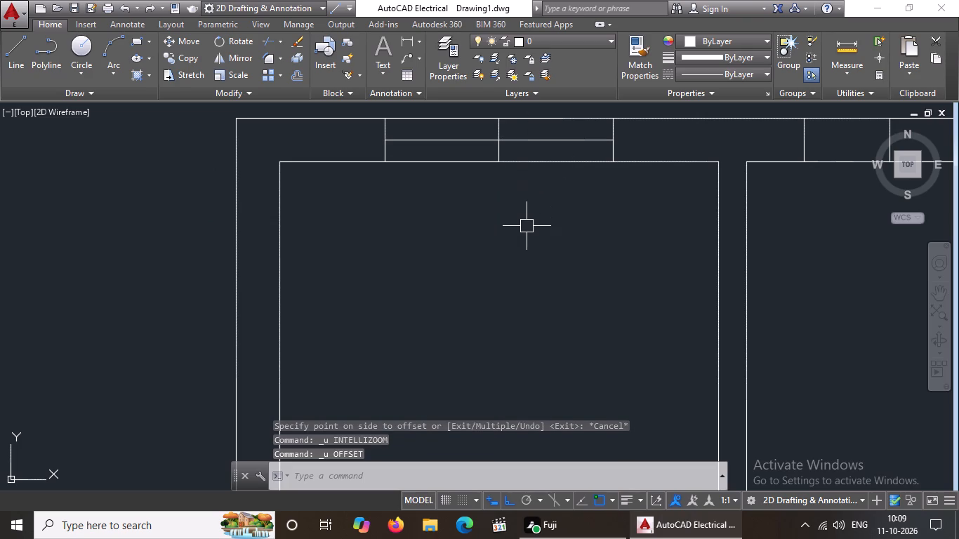
Offset the two end marks of the top-left room's opening outward by 0.02.
key("o")
key("Return")
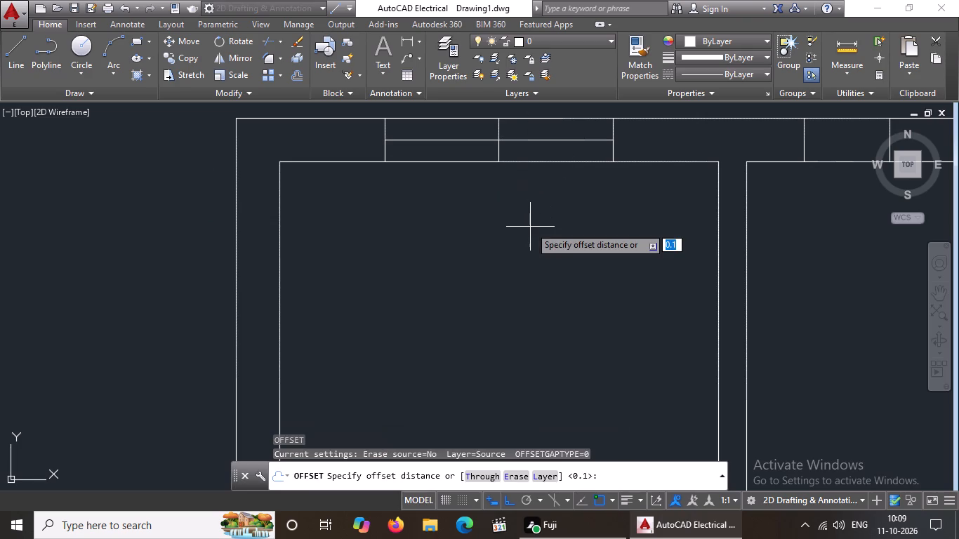
key("0")
key("period")
key("0")
key("2")
key("Return")
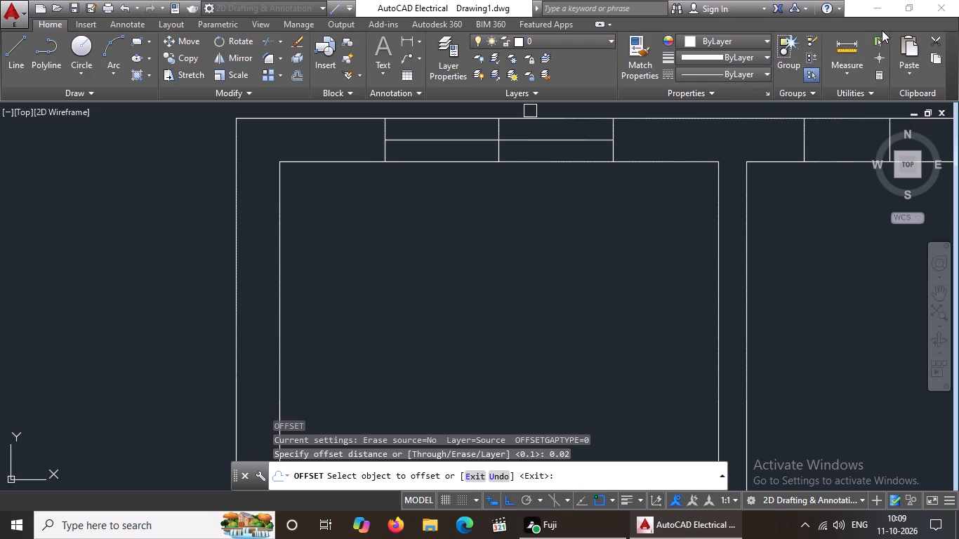
scroll(887, 25, "down", 1)
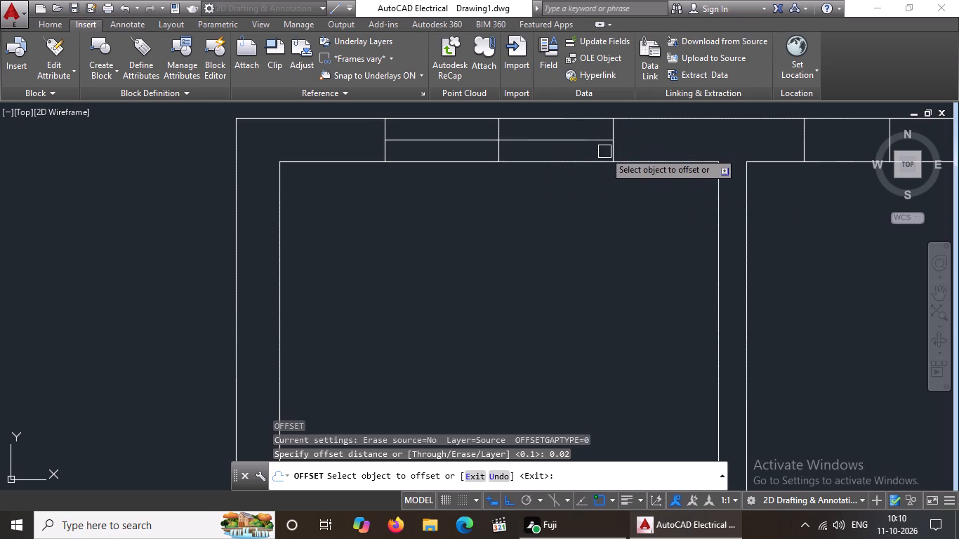
scroll(614, 154, "up", 3)
left_click_drag(604, 159, 626, 158)
left_click(753, 156)
scroll(727, 157, "down", 4)
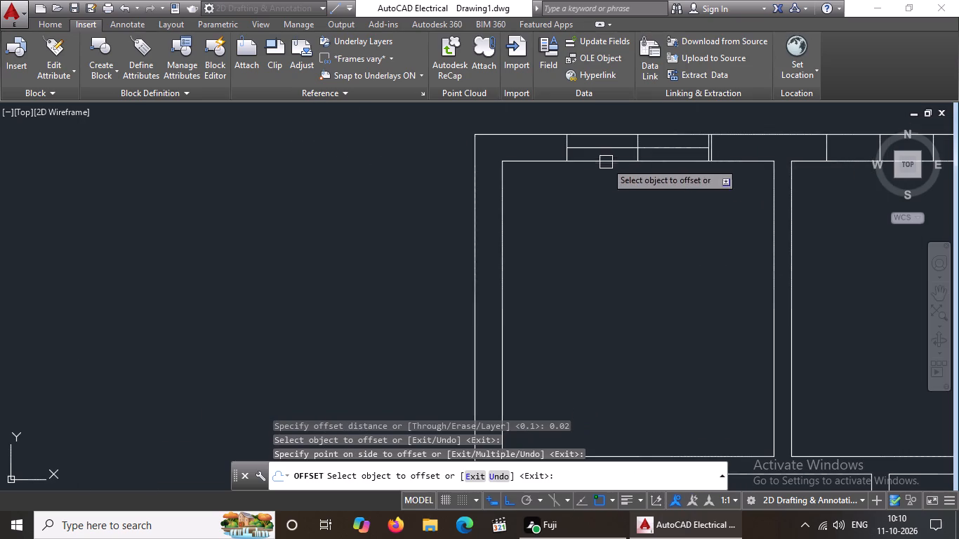
scroll(594, 148, "up", 2)
left_click_drag(524, 131, 503, 134)
left_click_drag(425, 148, 435, 149)
Offset the horizontal line inside the top-left room's opening by 0.02 upward and downward.
left_click(685, 151)
left_click(683, 137)
left_click(684, 151)
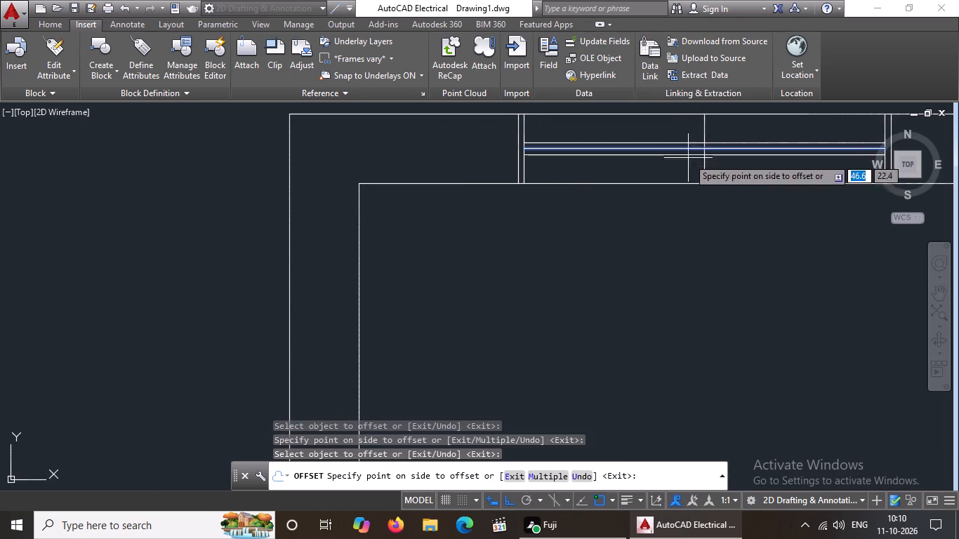
left_click(688, 158)
Offset the two end marks of the top wall's middle opening outward by 0.02.
scroll(690, 158, "down", 2)
middle_click_drag(866, 198, 487, 272)
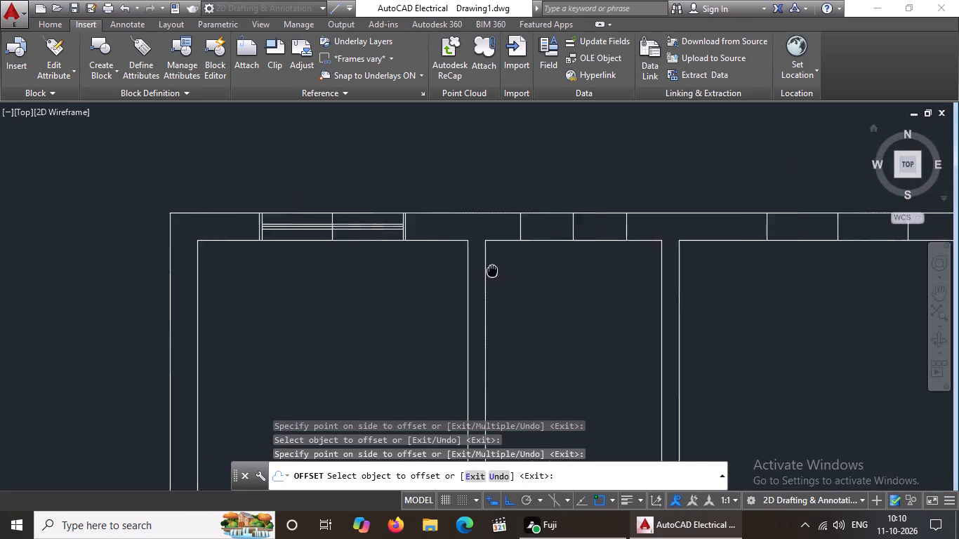
middle_click_drag(487, 272, 470, 272)
scroll(524, 230, "up", 1)
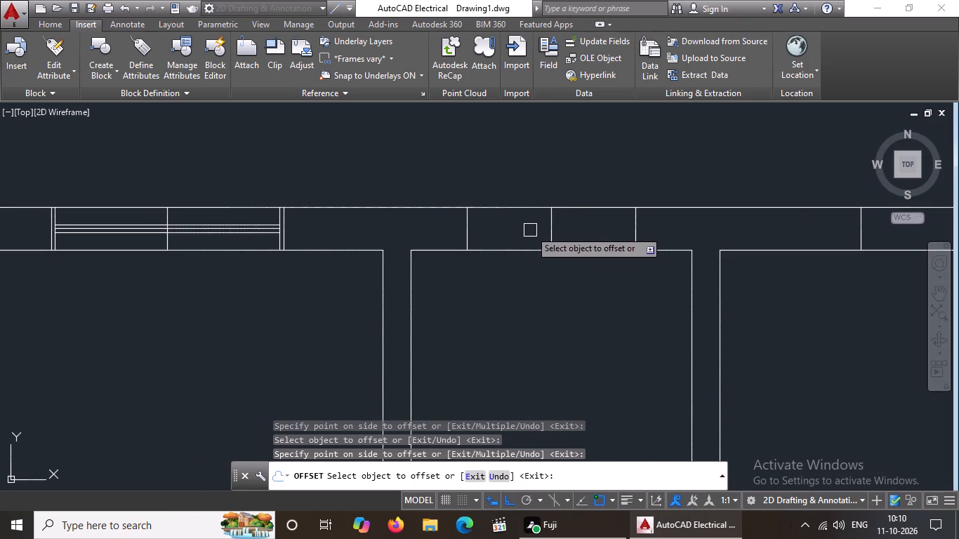
left_click(468, 237)
left_click_drag(381, 236, 395, 234)
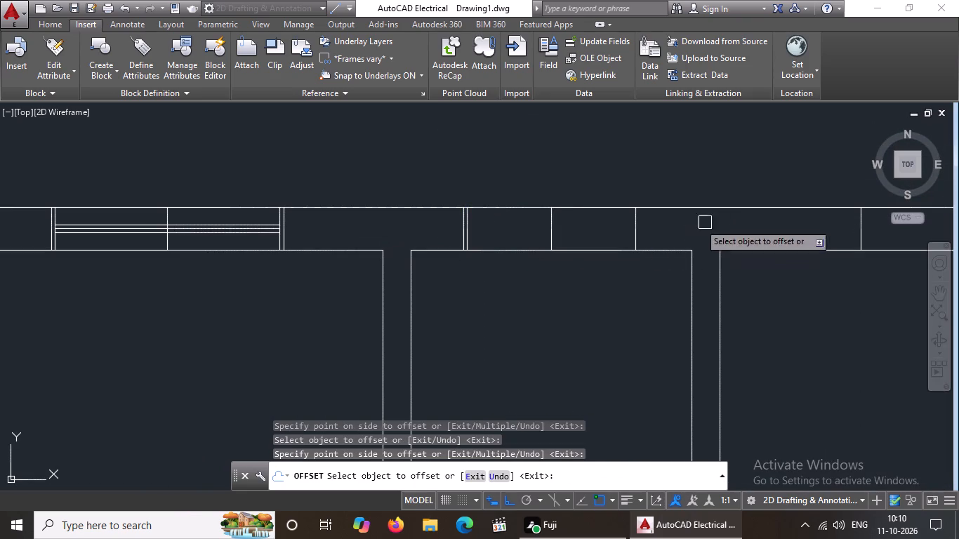
left_click_drag(635, 234, 647, 231)
left_click(715, 225)
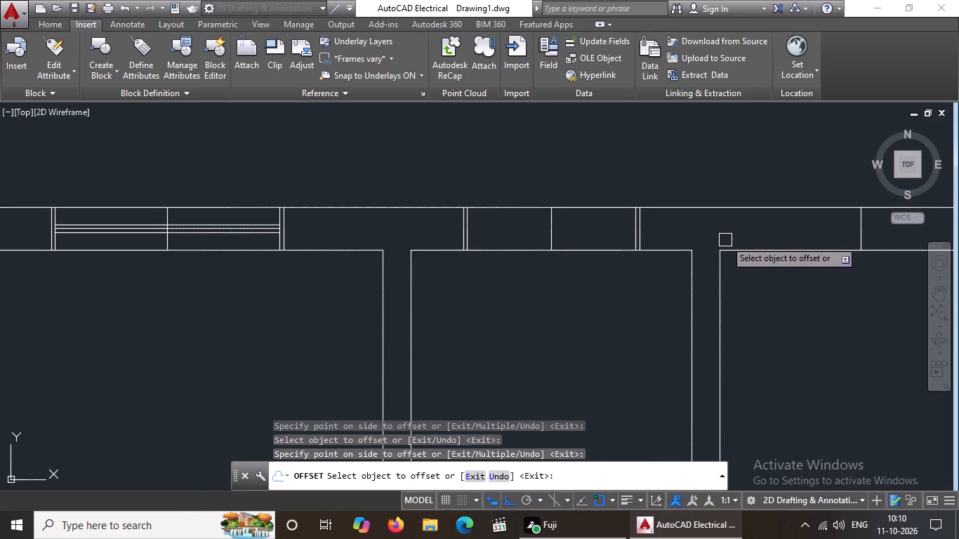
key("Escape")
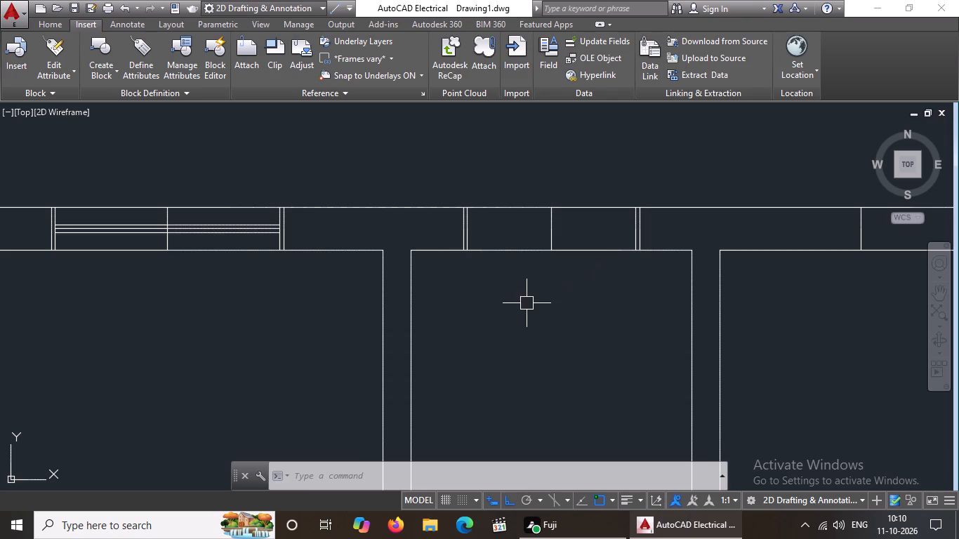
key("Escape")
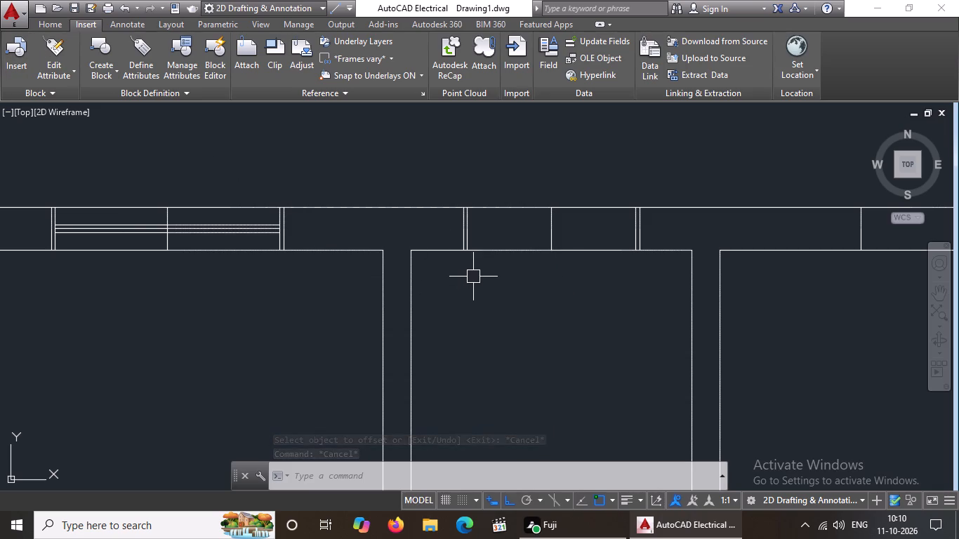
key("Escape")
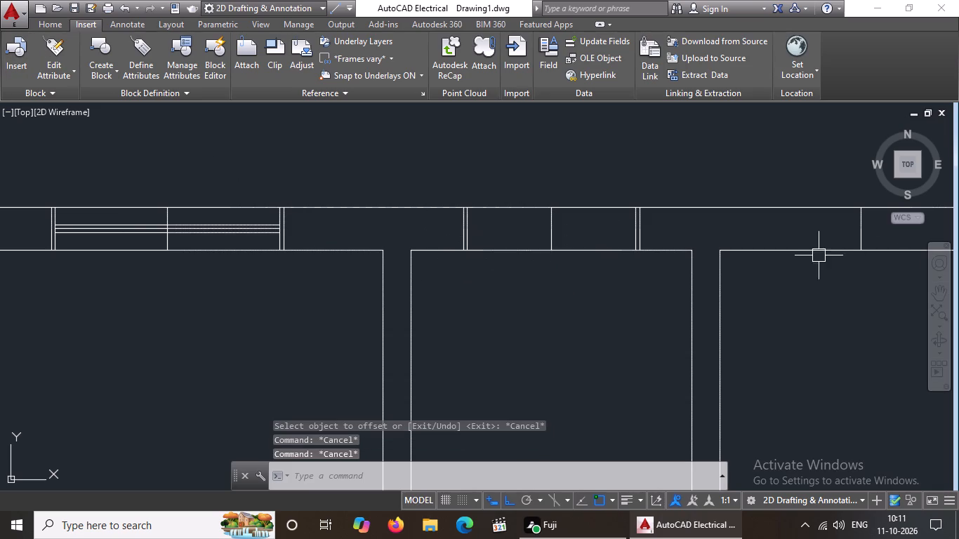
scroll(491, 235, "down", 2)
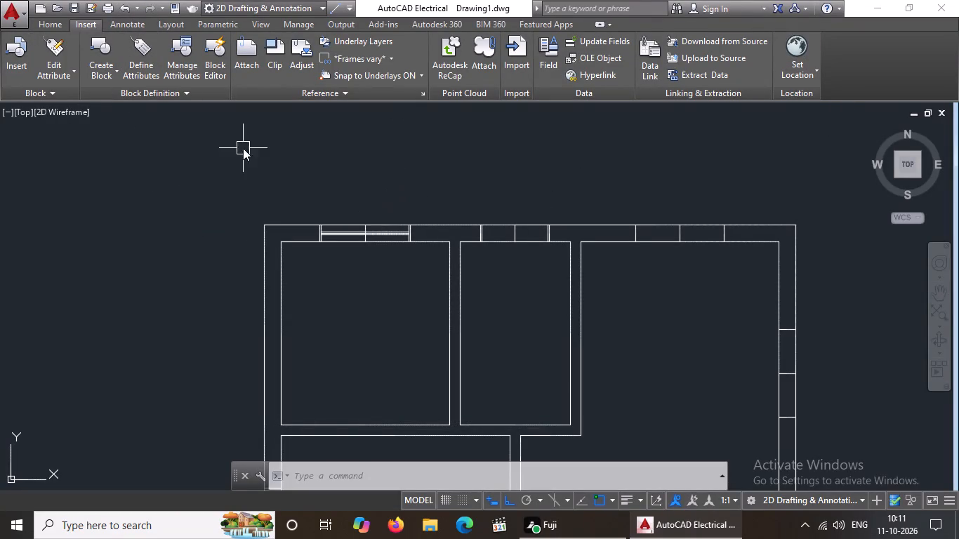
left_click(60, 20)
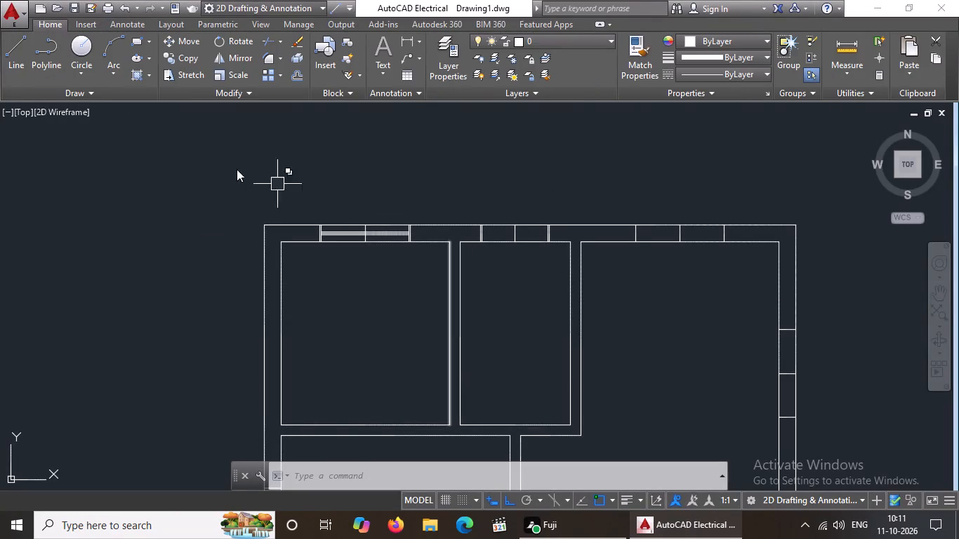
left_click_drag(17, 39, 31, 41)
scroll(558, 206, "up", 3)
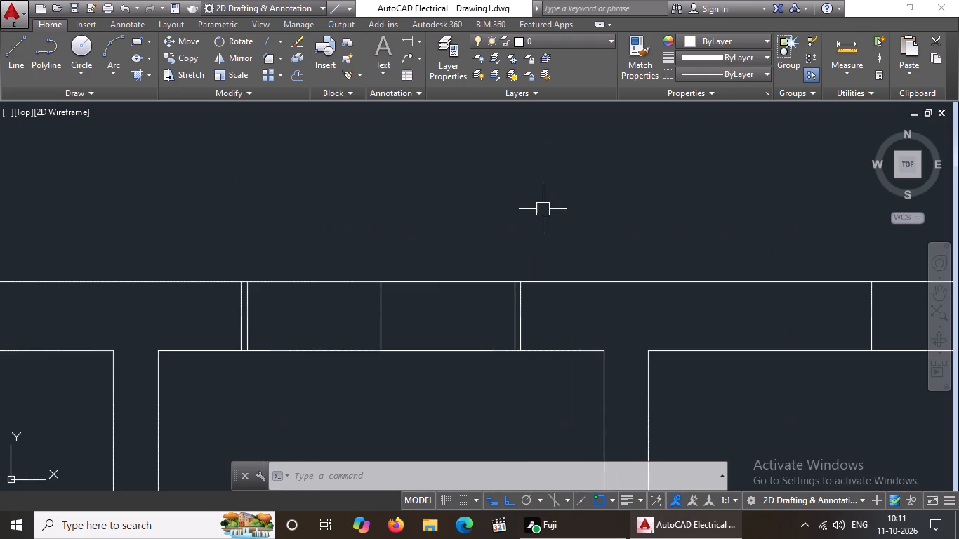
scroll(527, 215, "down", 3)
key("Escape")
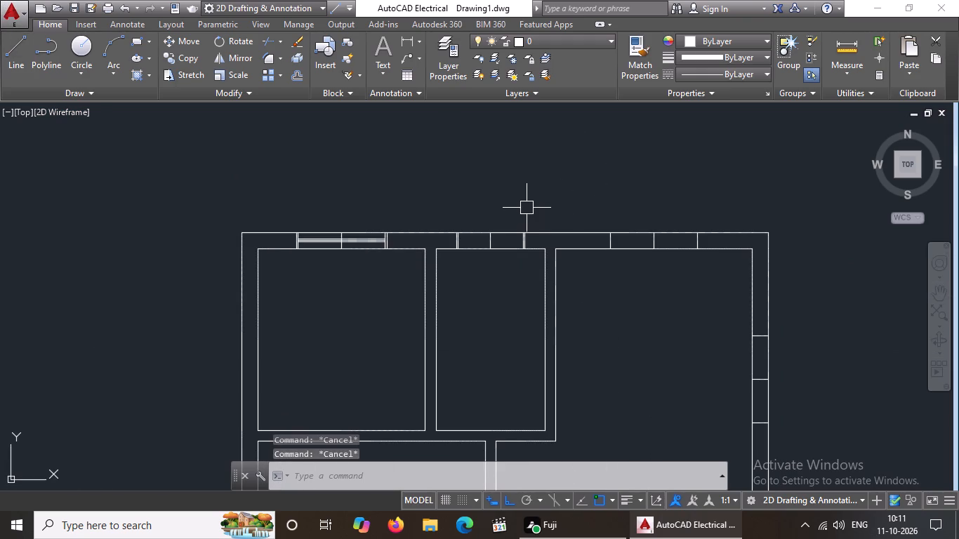
Draw a horizontal line about 0.9 long across the top wall's middle opening, between the midpoints of its inner end marks.
key("l")
key("Return")
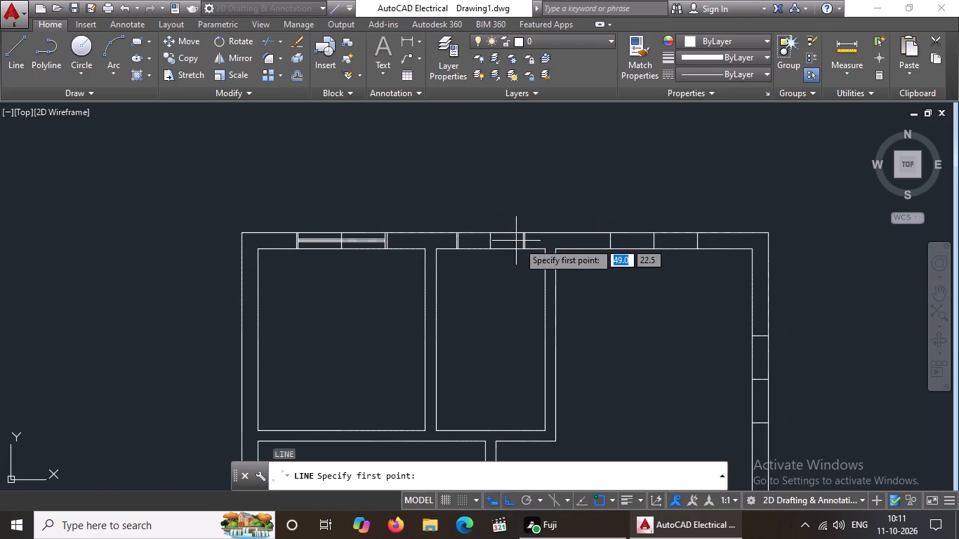
scroll(520, 244, "up", 1)
scroll(420, 240, "up", 1)
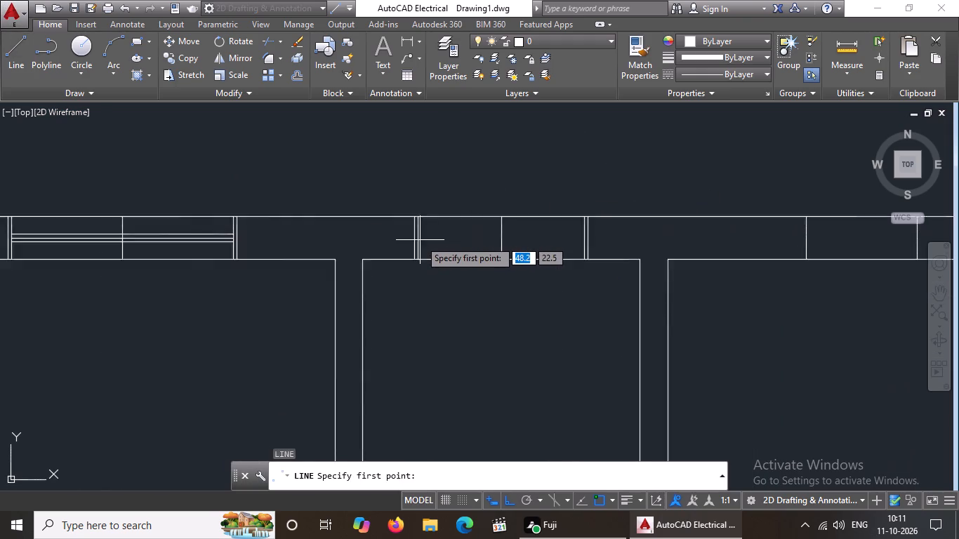
scroll(420, 240, "up", 2)
left_click_drag(409, 239, 430, 242)
scroll(633, 244, "down", 4)
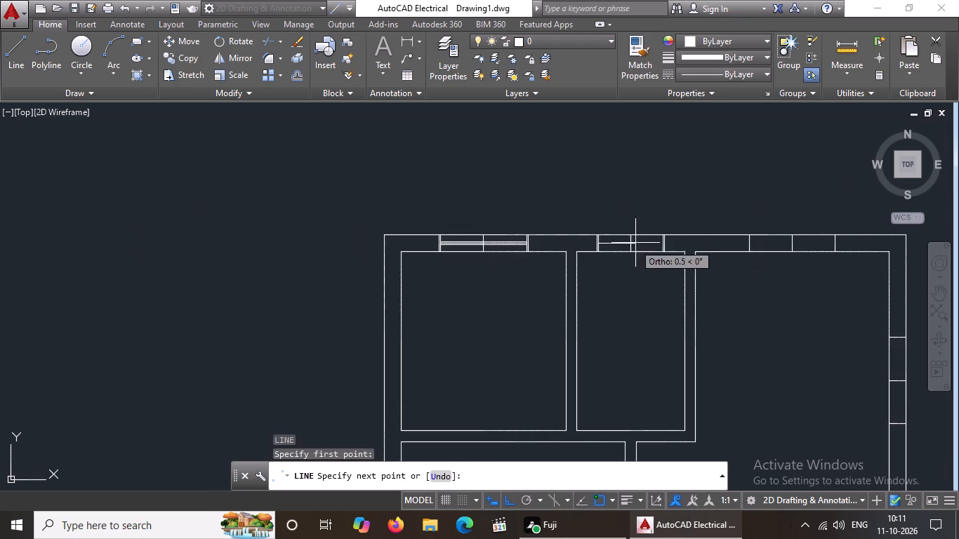
scroll(679, 244, "up", 4)
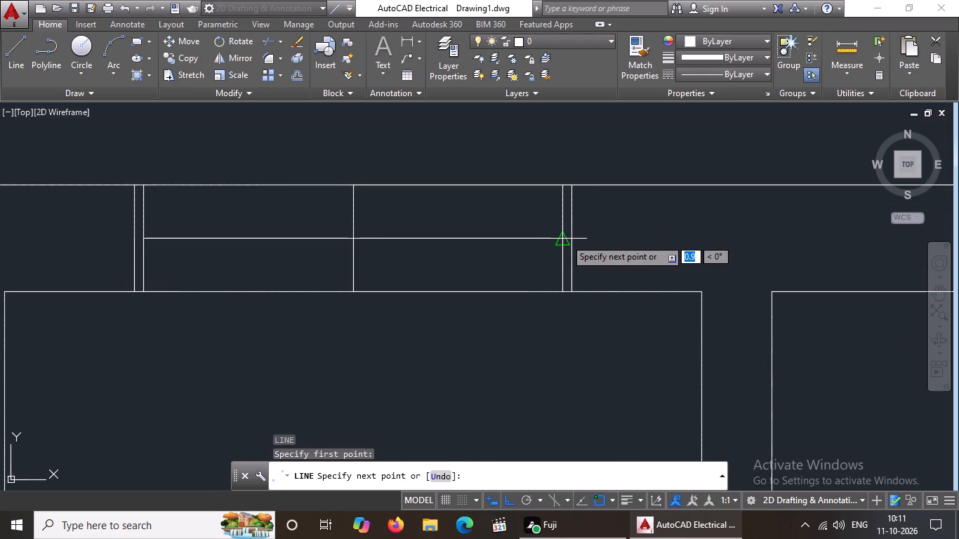
left_click(566, 238)
key("Escape")
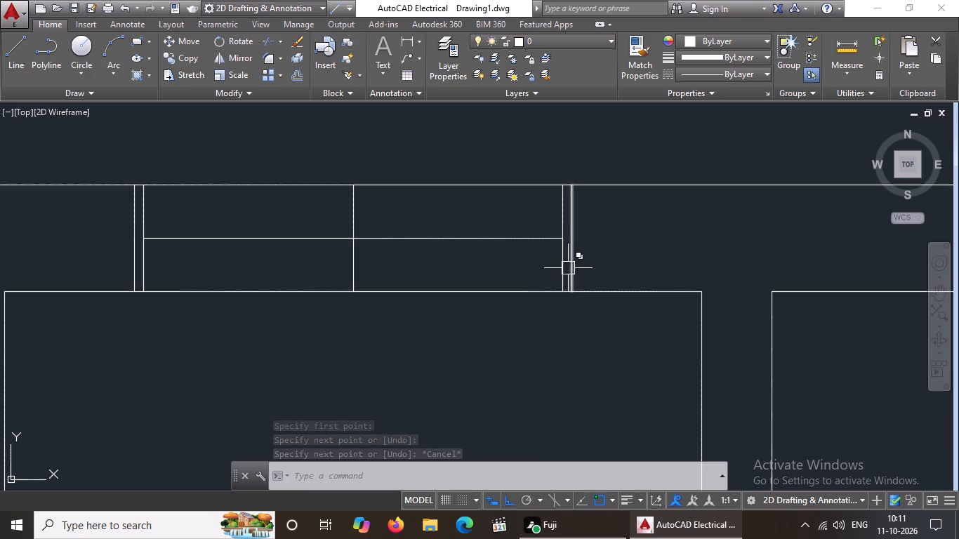
Offset the horizontal line inside the top wall's middle opening by 0.02 upward and downward.
scroll(570, 257, "down", 1)
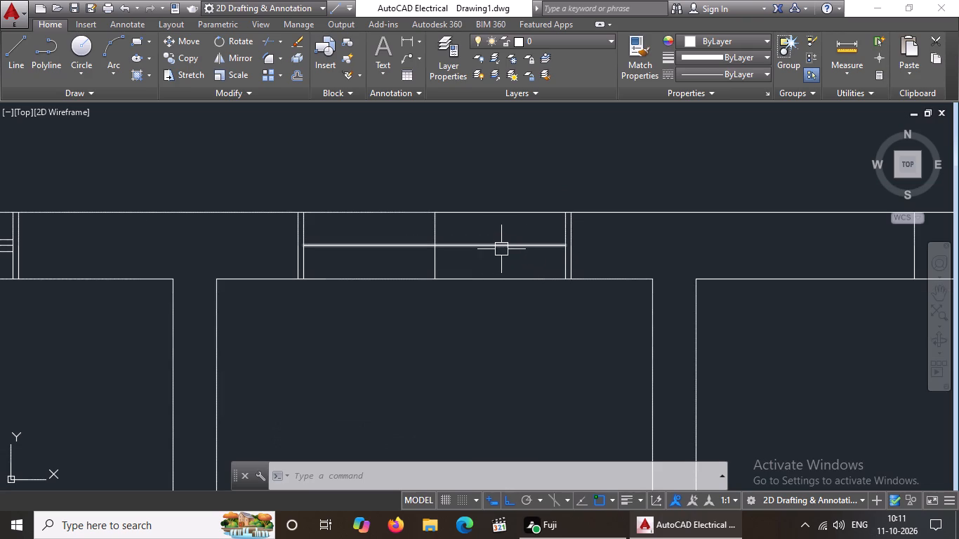
key("Escape")
key("o")
key("Return")
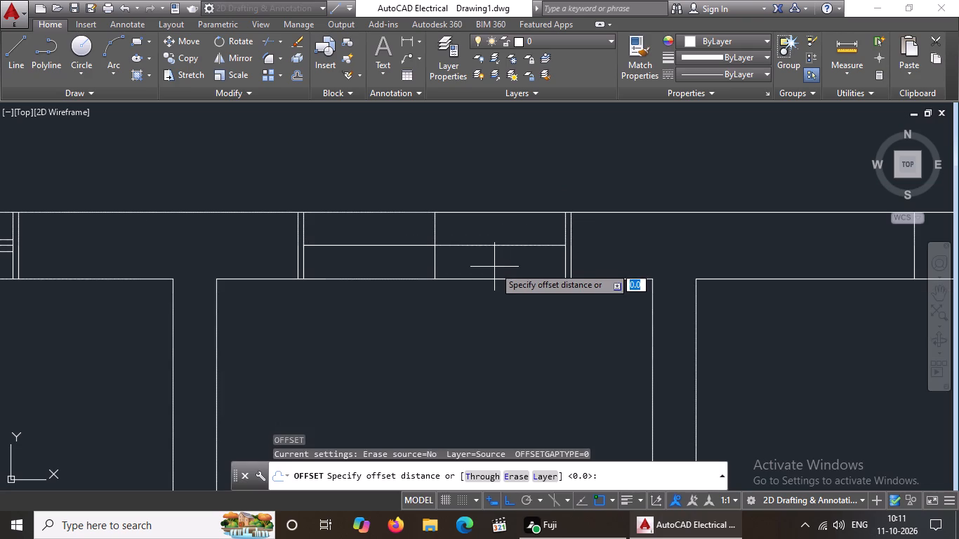
key("2")
key("BackSpace")
key("BackSpace")
key("0")
key("period")
type("02")
key("Return")
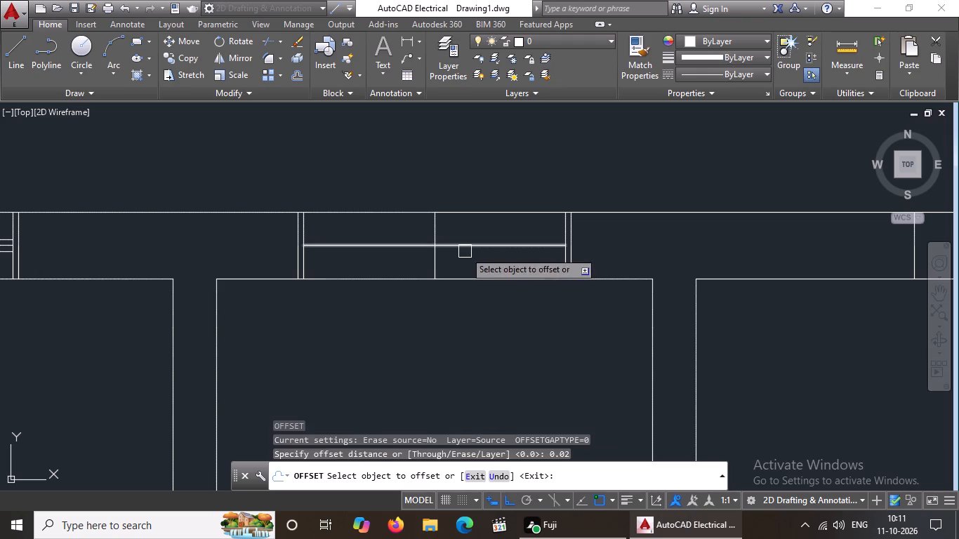
left_click(466, 251)
left_click(477, 227)
left_click(477, 248)
left_click_drag(477, 272, 475, 265)
scroll(487, 243, "down", 3)
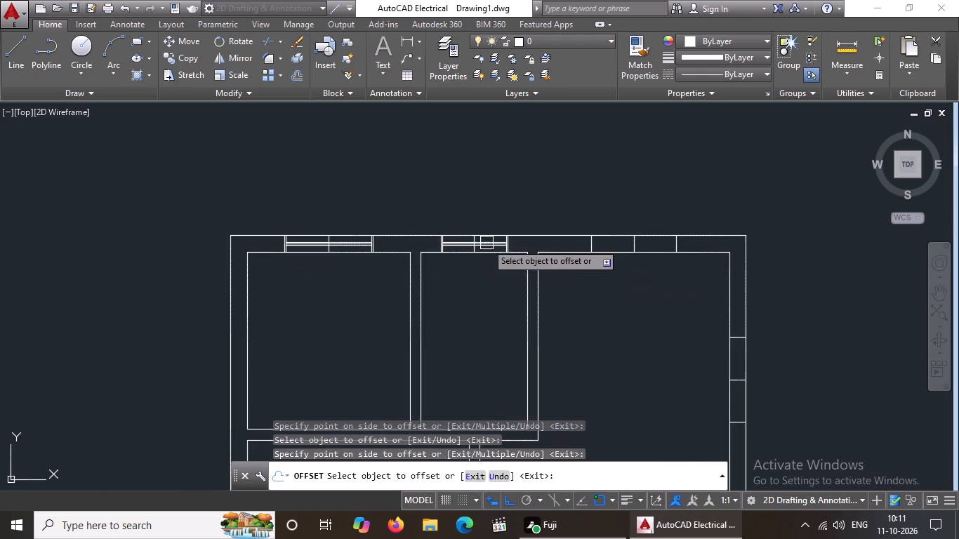
scroll(683, 249, "up", 2)
key("Escape")
Offset the two end marks of the top-right room's top-wall opening outward by 0.02.
key("o")
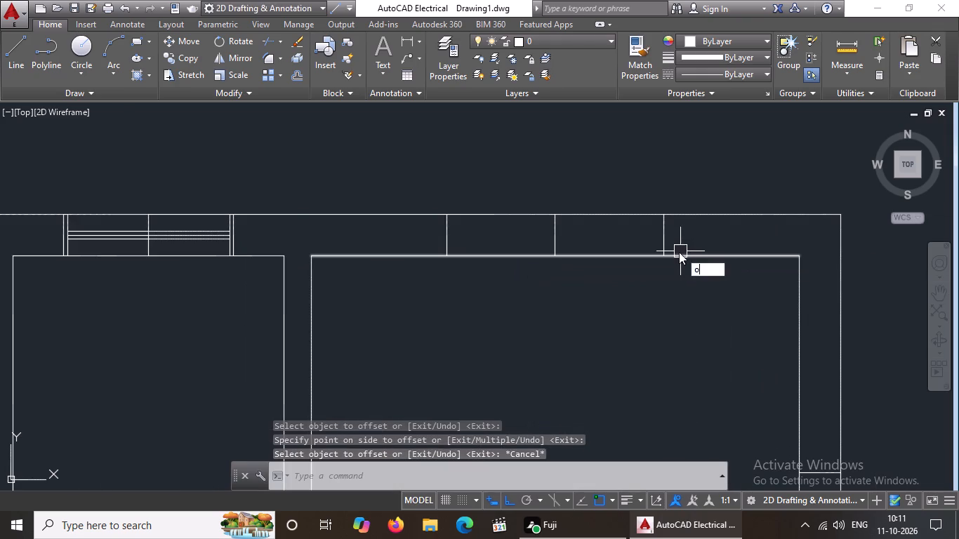
key("Return")
key("0")
key("period")
type("02")
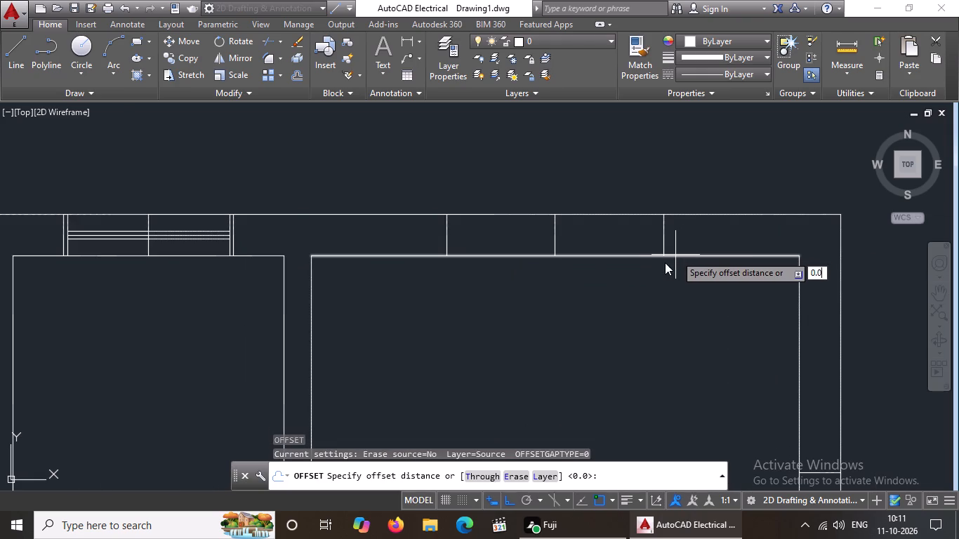
key("Return")
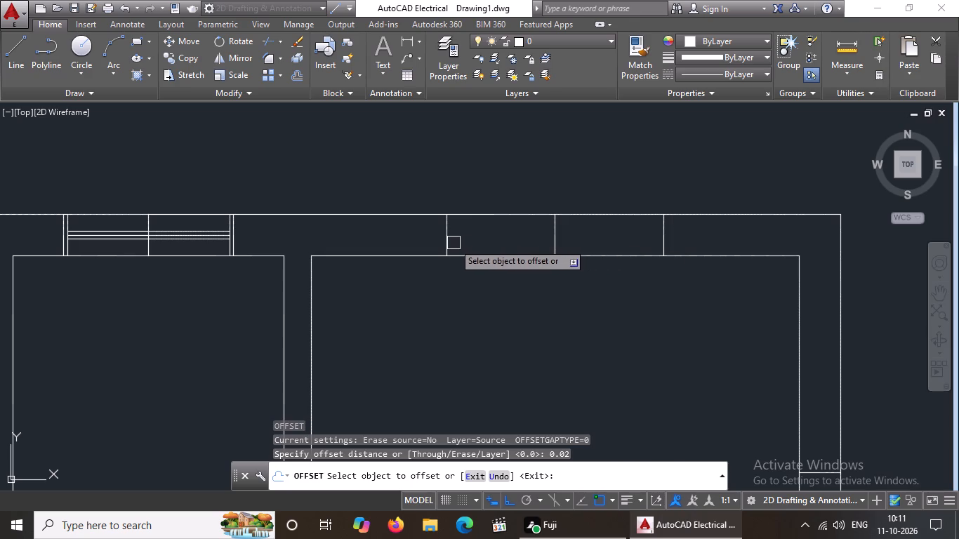
left_click(449, 243)
left_click_drag(388, 236, 420, 232)
left_click_drag(663, 247, 675, 244)
left_click(775, 239)
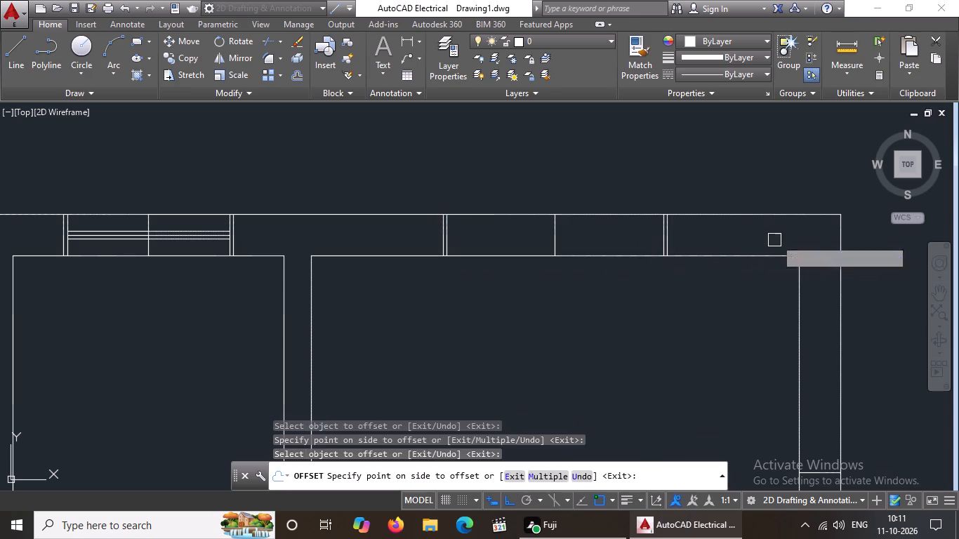
key("Escape")
Draw a horizontal line across the top-right room's top-wall opening, between the midpoints of its inner end marks.
left_click_drag(18, 49, 26, 51)
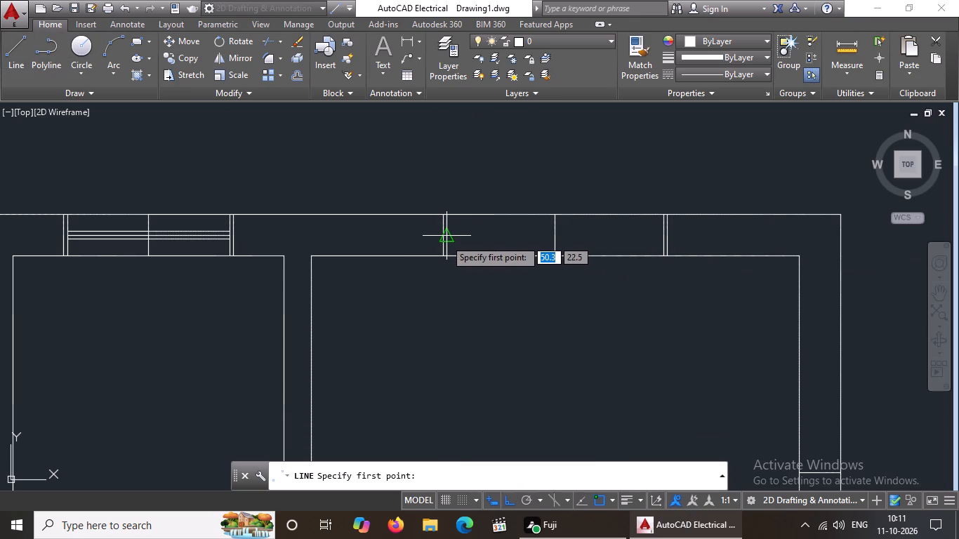
scroll(444, 239, "up", 2)
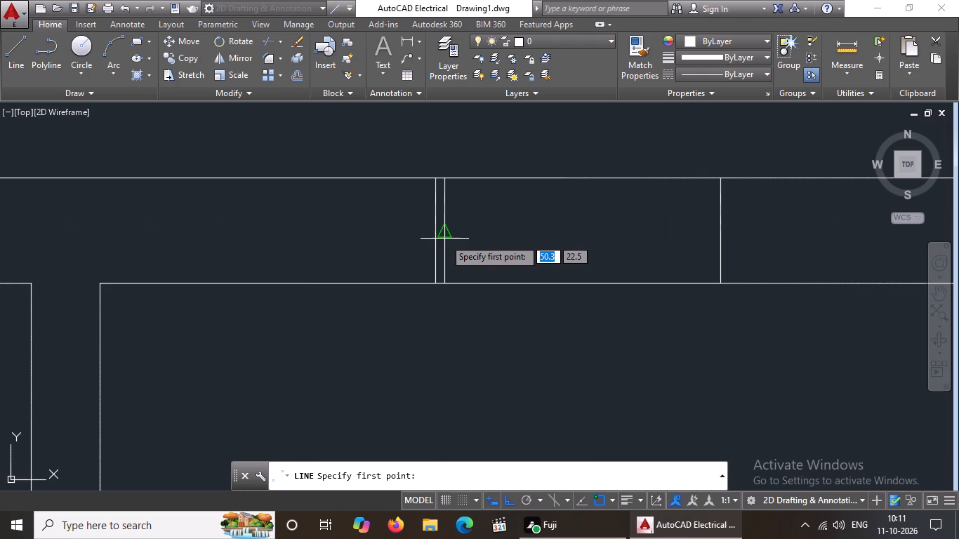
left_click(444, 239)
scroll(706, 234, "down", 3)
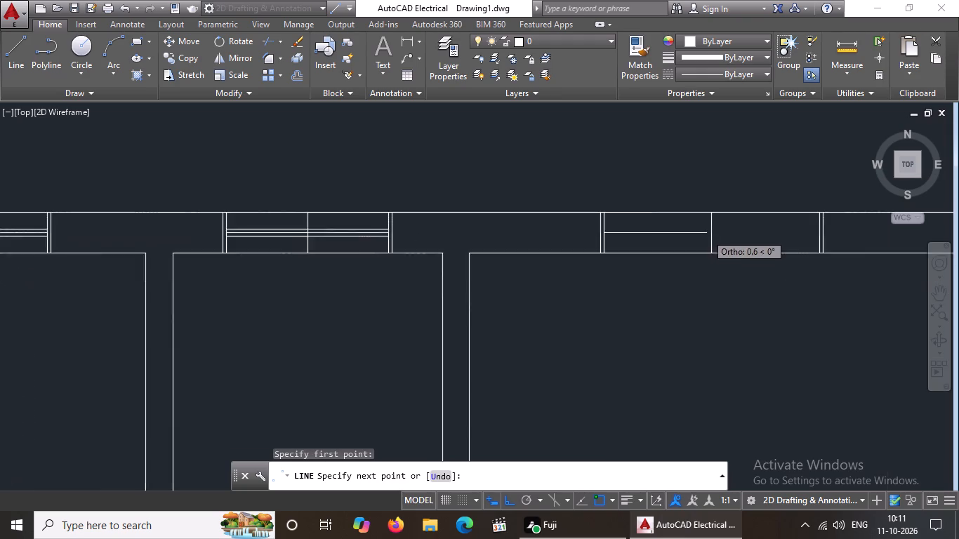
scroll(771, 236, "up", 2)
left_click(786, 231)
key("Escape")
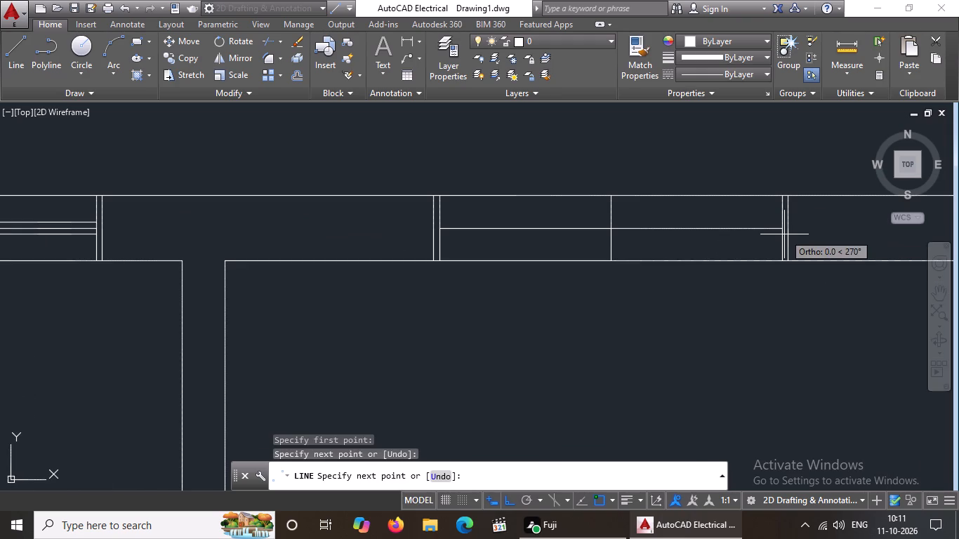
Offset the horizontal line inside the top-right room's top-wall opening by 0.02 upward and downward.
key("o")
key("Return")
type("0.02")
key("Return")
left_click(681, 229)
left_click(692, 198)
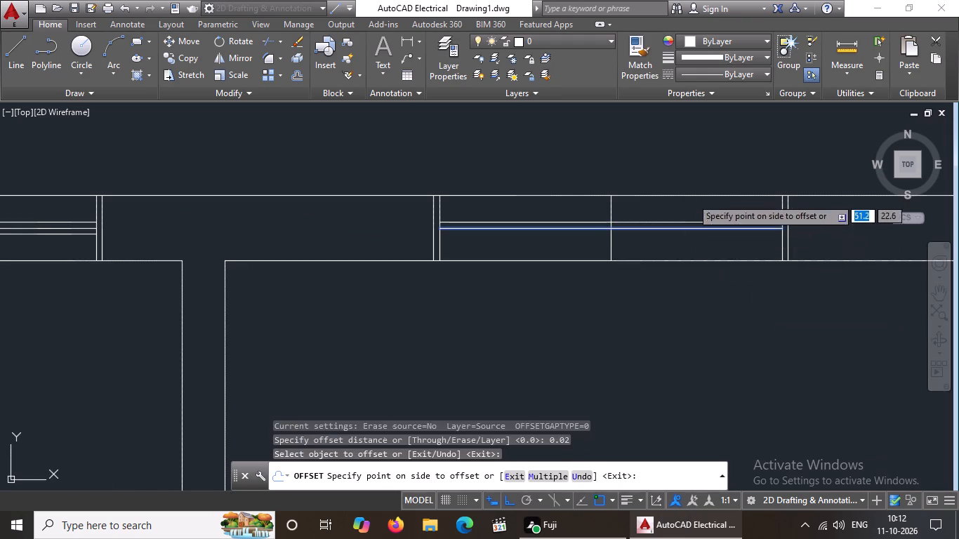
left_click(696, 229)
left_click(694, 261)
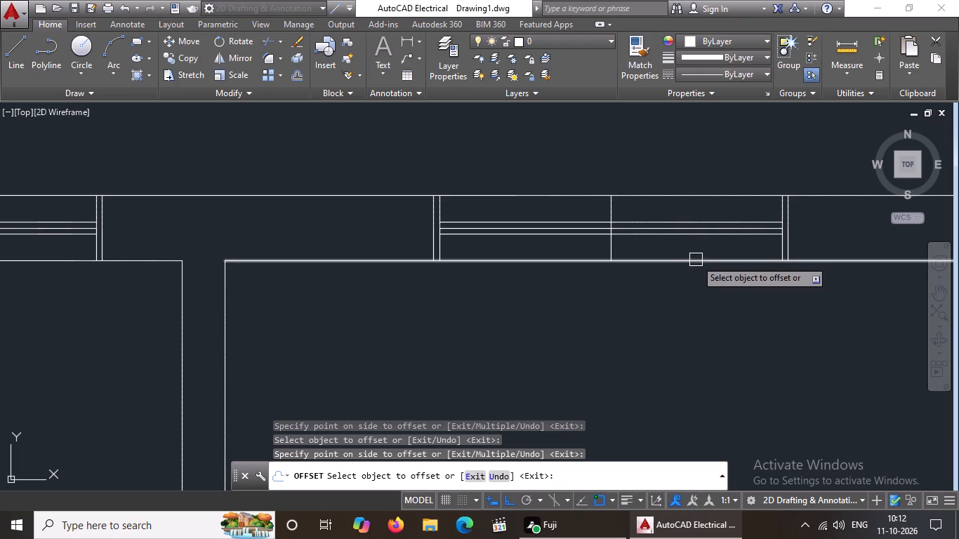
scroll(698, 274, "down", 1)
key("Escape")
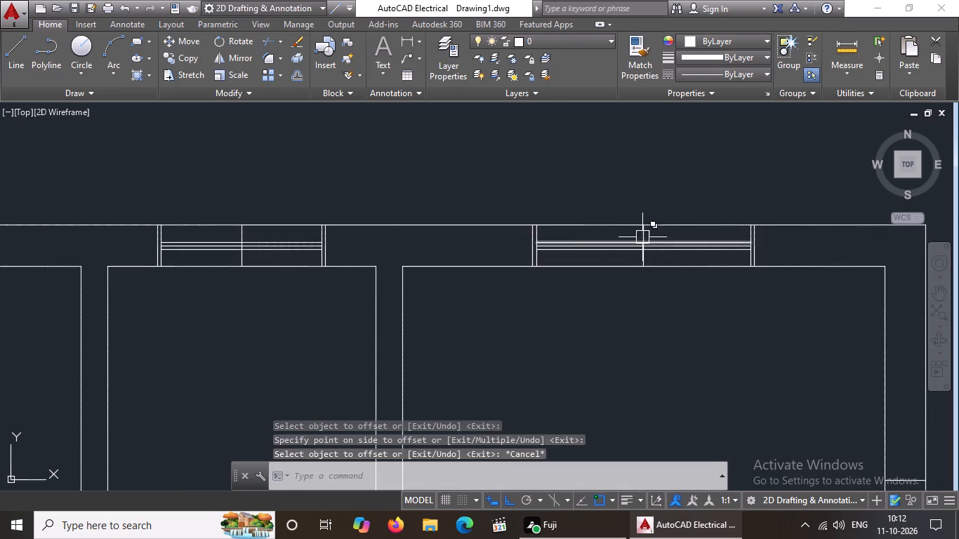
Delete the vertical centre mark and the middle horizontal line of the top-right room's top-wall opening.
scroll(642, 237, "down", 1)
scroll(637, 233, "up", 4)
left_click(661, 234)
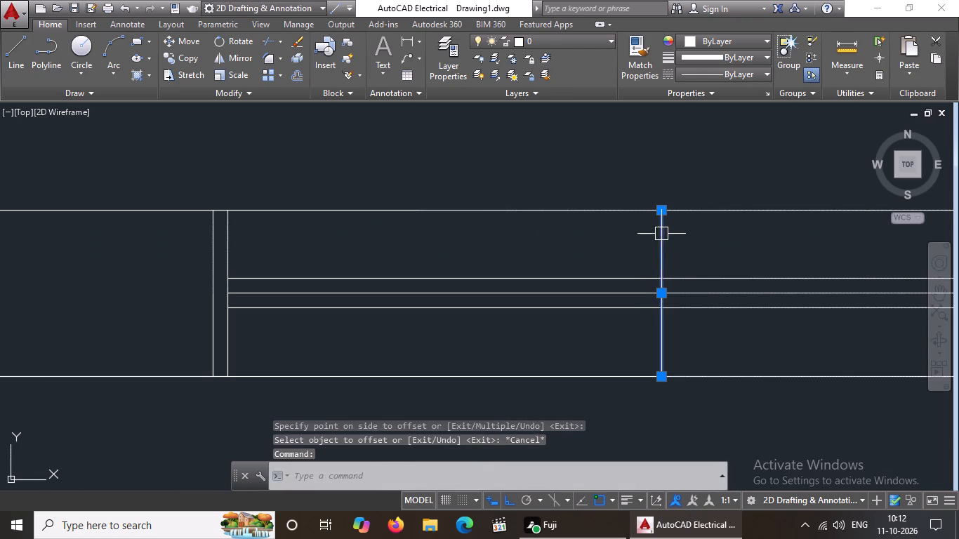
key("Delete")
left_click(689, 291)
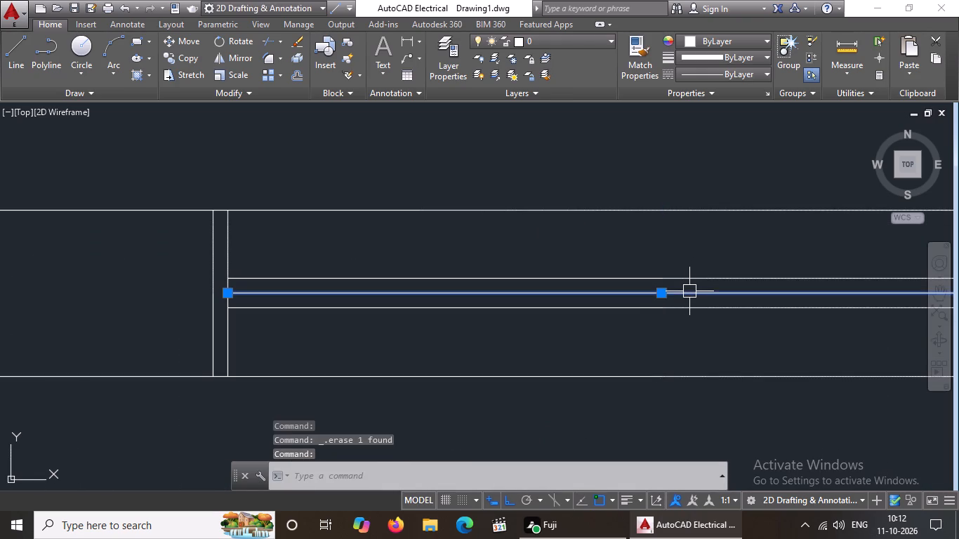
key("Delete")
Delete the vertical centre mark and the middle horizontal line of the top wall's middle opening.
scroll(694, 288, "down", 3)
scroll(299, 288, "up", 2)
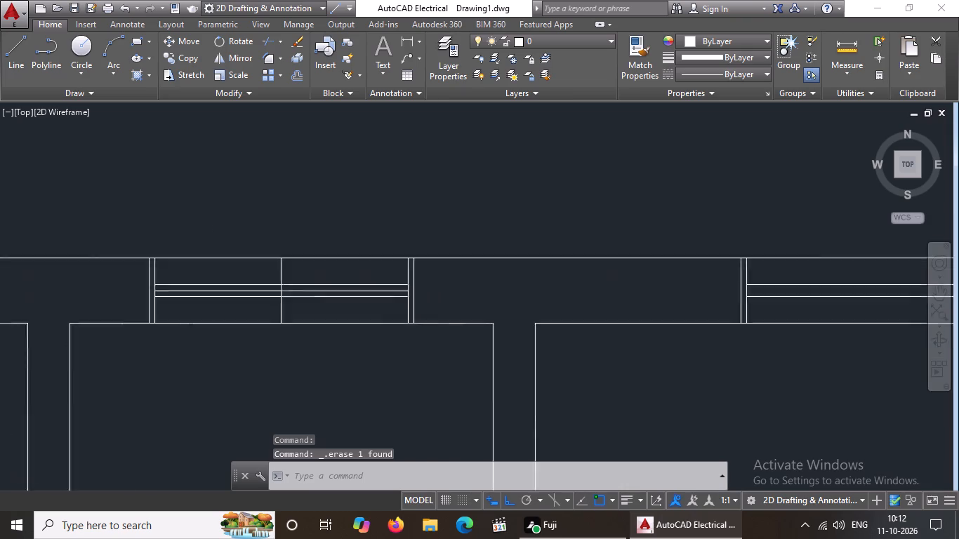
left_click(268, 266)
key("Delete")
scroll(308, 271, "down", 1)
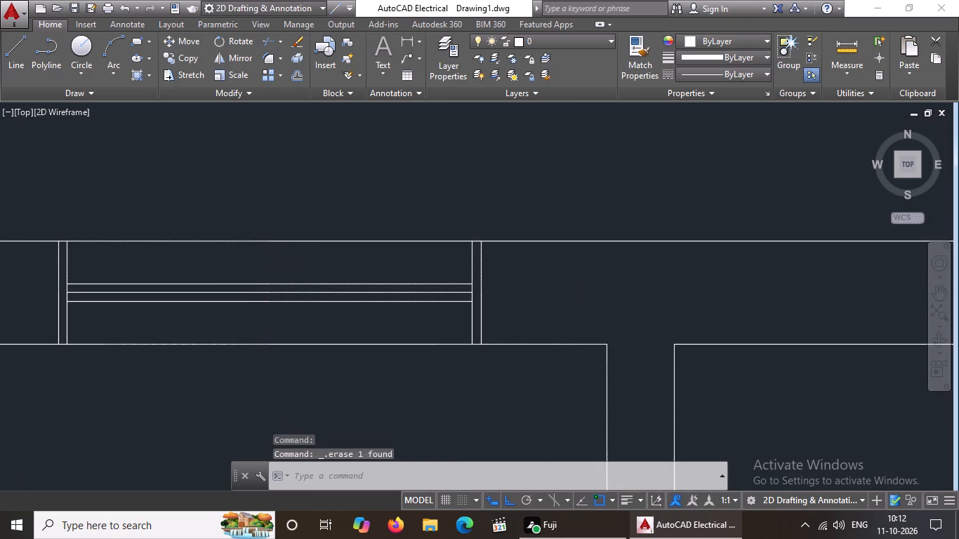
scroll(318, 289, "up", 3)
left_click(319, 275)
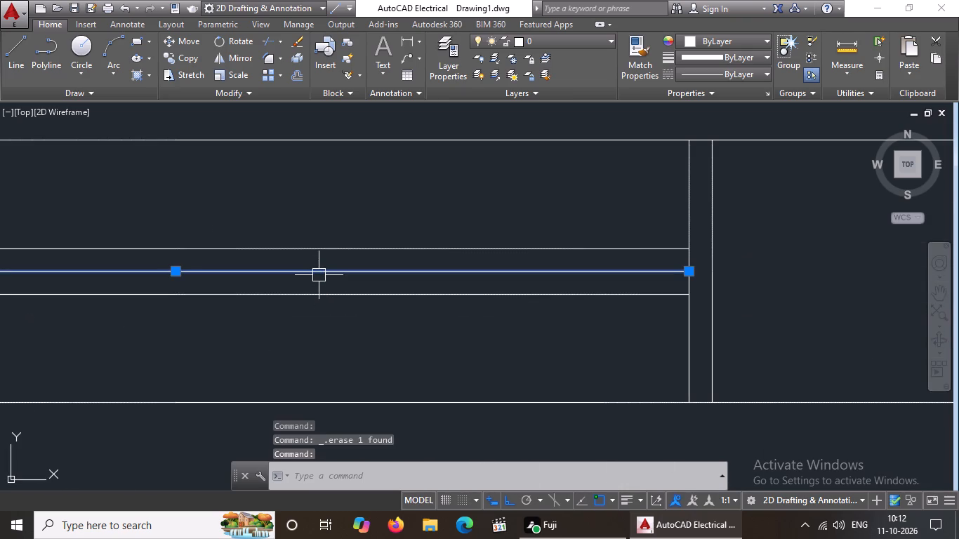
key("Delete")
Delete the vertical centre mark of the top-left room's top-wall opening.
scroll(319, 275, "down", 5)
middle_click_drag(139, 277, 397, 339)
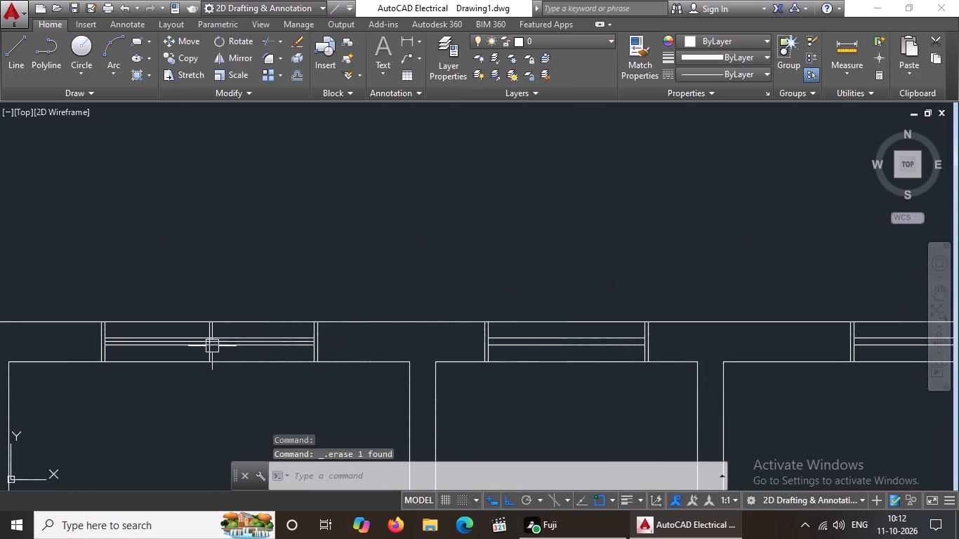
scroll(210, 347, "up", 2)
left_click(210, 364)
key("Delete")
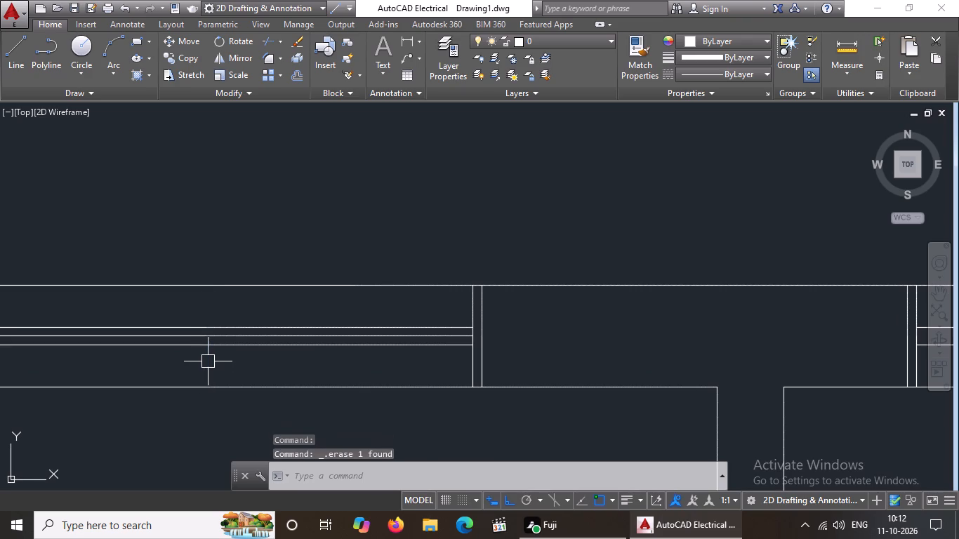
Delete the middle horizontal line of the top-left room's top-wall opening.
scroll(224, 337, "up", 2)
left_click(225, 342)
key("Delete")
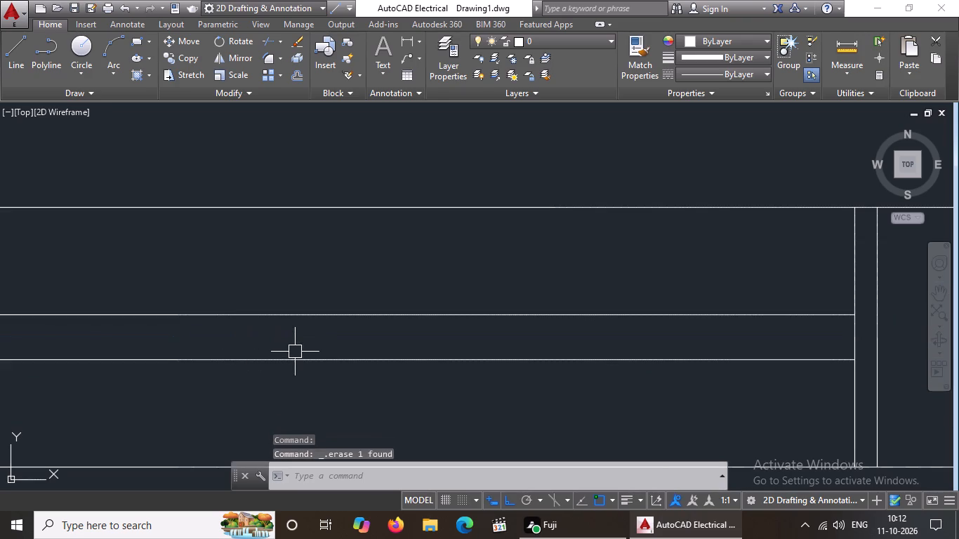
Draw a vertical line about 1.2 long through the top-right room's right-wall opening, joining the midpoints of its end lines.
scroll(379, 307, "down", 5)
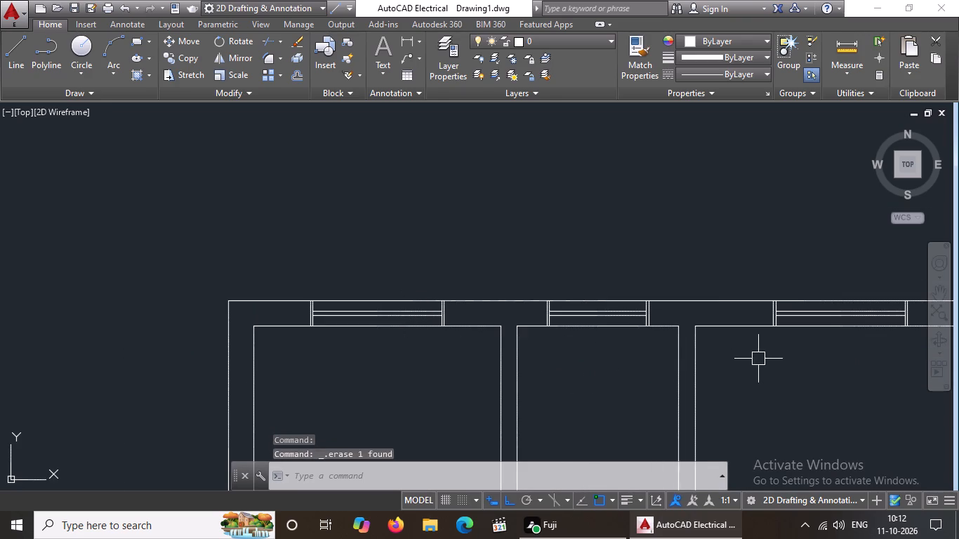
scroll(757, 359, "down", 2)
middle_click_drag(813, 407, 702, 239)
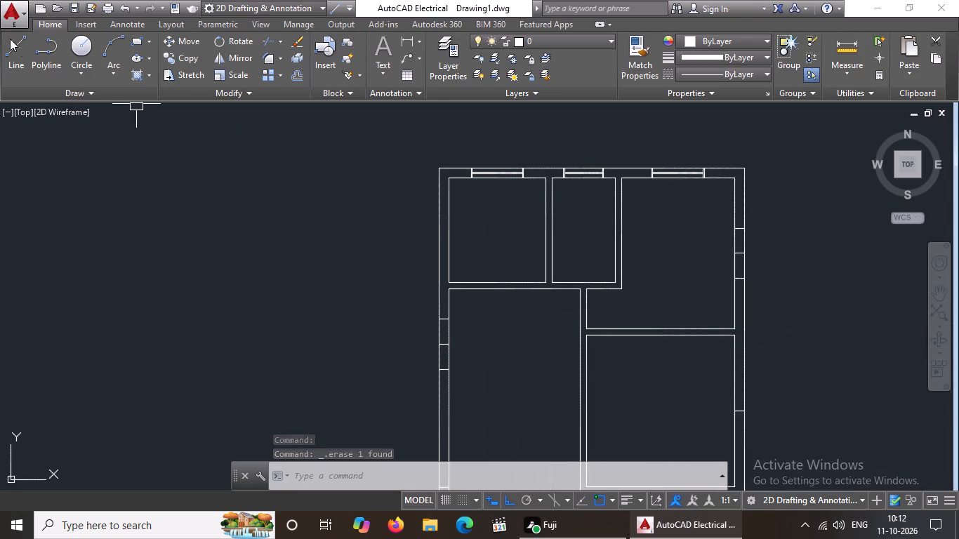
left_click_drag(18, 44, 77, 44)
scroll(779, 238, "up", 1)
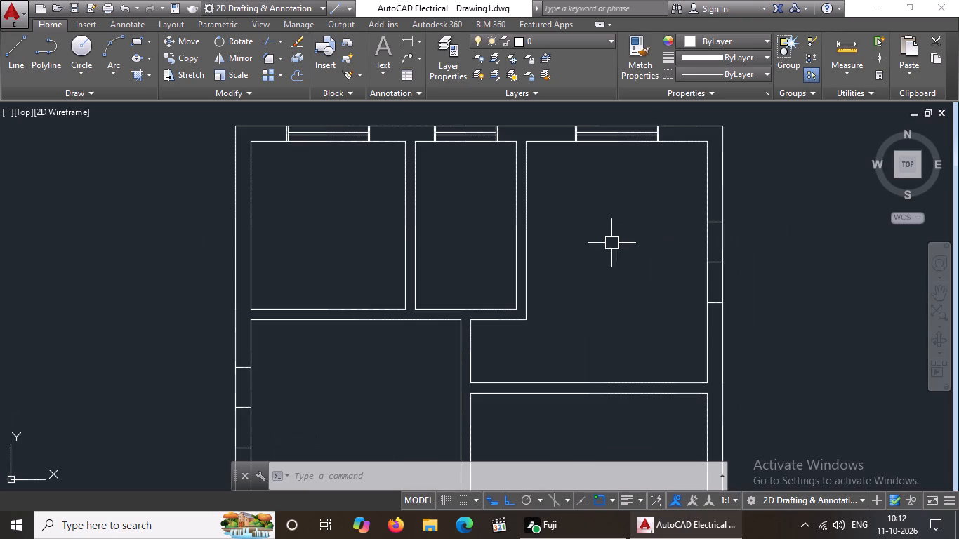
key("Escape")
left_click_drag(11, 56, 125, 95)
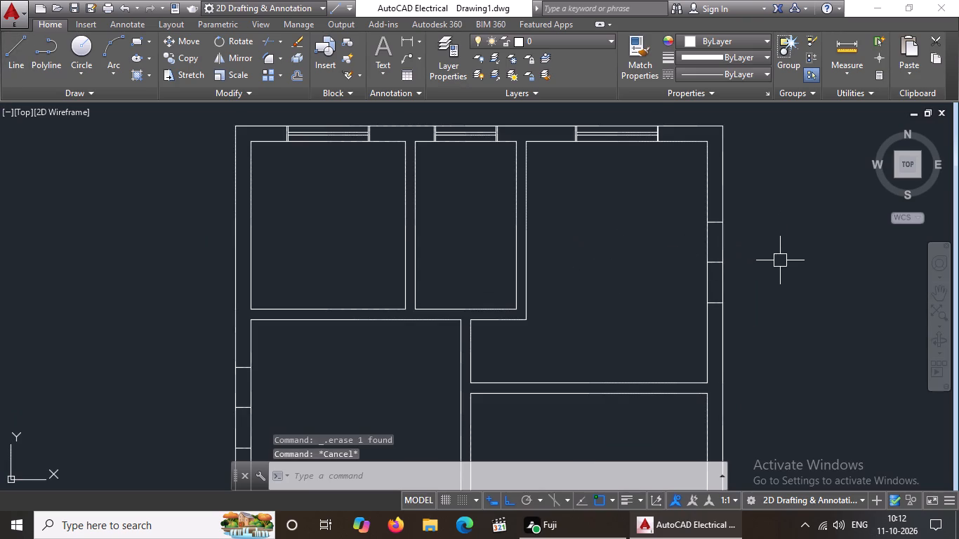
scroll(780, 260, "up", 1)
key("Escape")
left_click(27, 53)
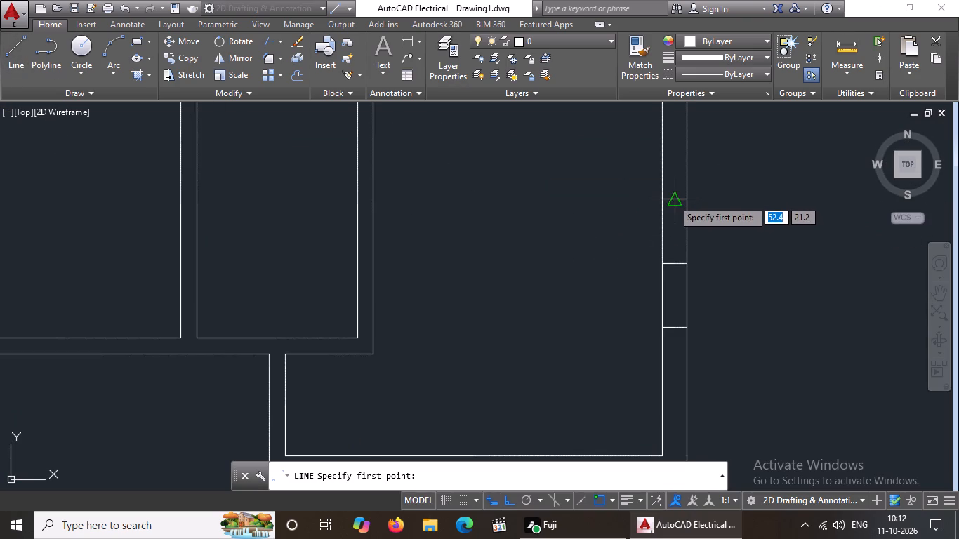
left_click_drag(674, 197, 680, 300)
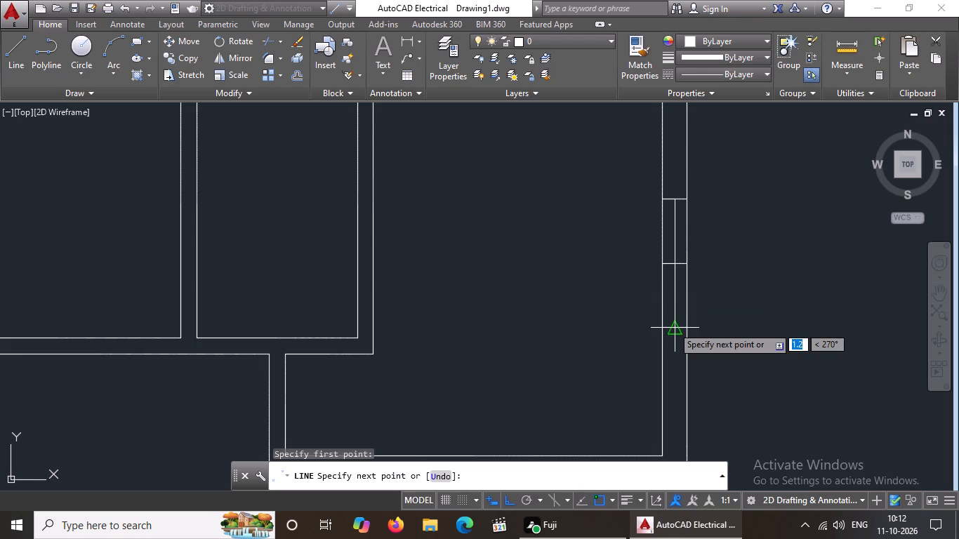
left_click(673, 326)
key("Escape")
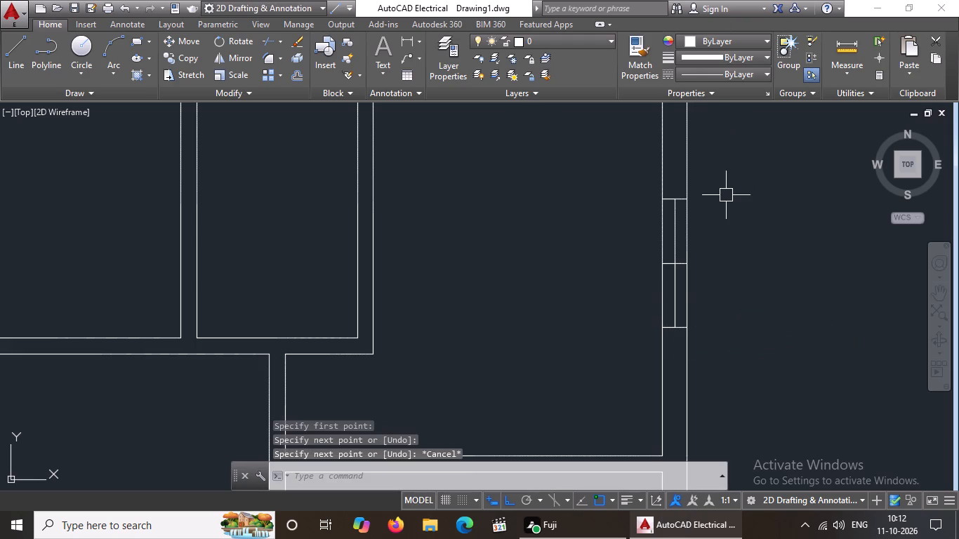
key("Escape")
Offset the vertical line inside the top-right room's right-wall opening by 0.02 to both sides.
key("o")
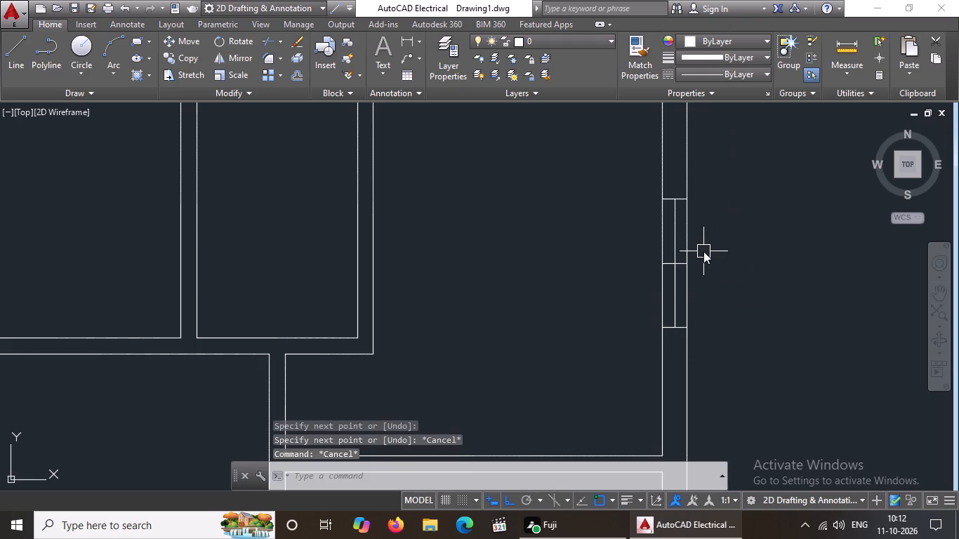
key("Return")
key("0")
key("period")
key("0")
key("2")
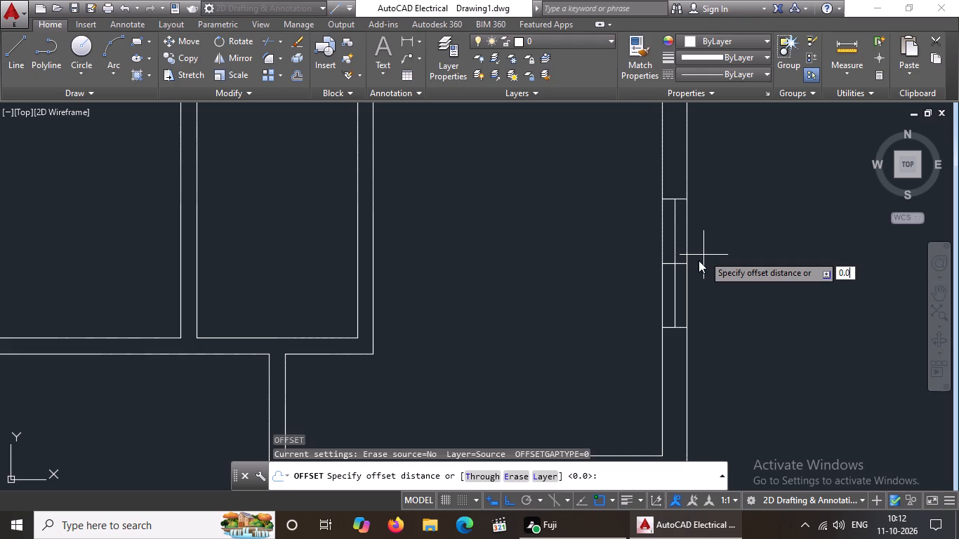
key("Return")
scroll(687, 245, "up", 3)
left_click_drag(630, 245, 624, 247)
left_click(602, 253)
left_click_drag(633, 248, 640, 246)
left_click(662, 241)
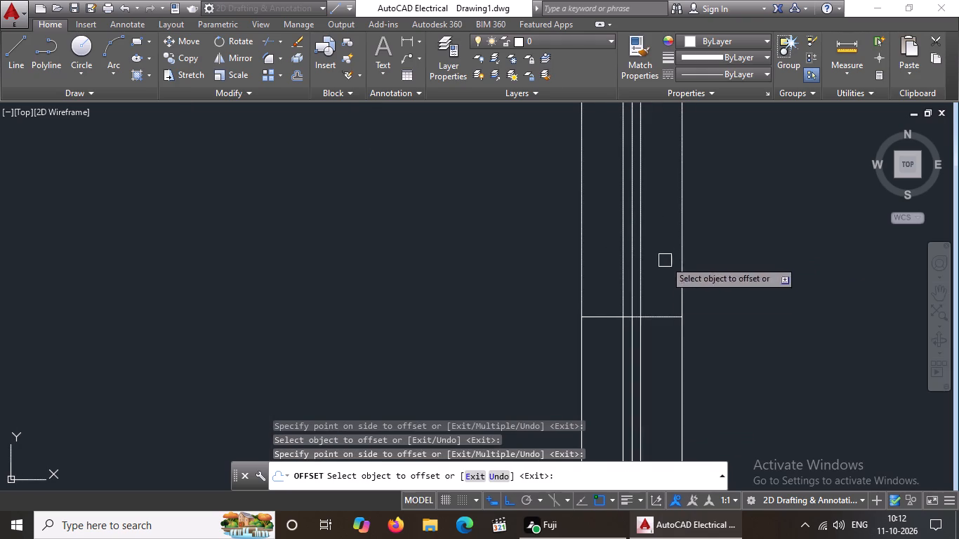
Offset the upper and lower end lines of the top-right room's right-wall opening outward by 0.02.
scroll(664, 291, "down", 3)
scroll(666, 250, "up", 2)
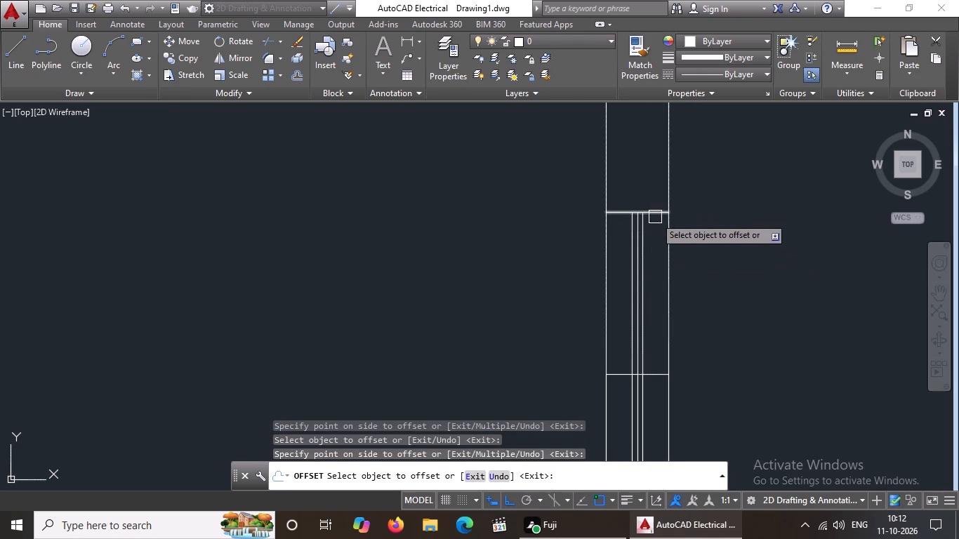
left_click(655, 217)
left_click(661, 196)
scroll(663, 223, "down", 3)
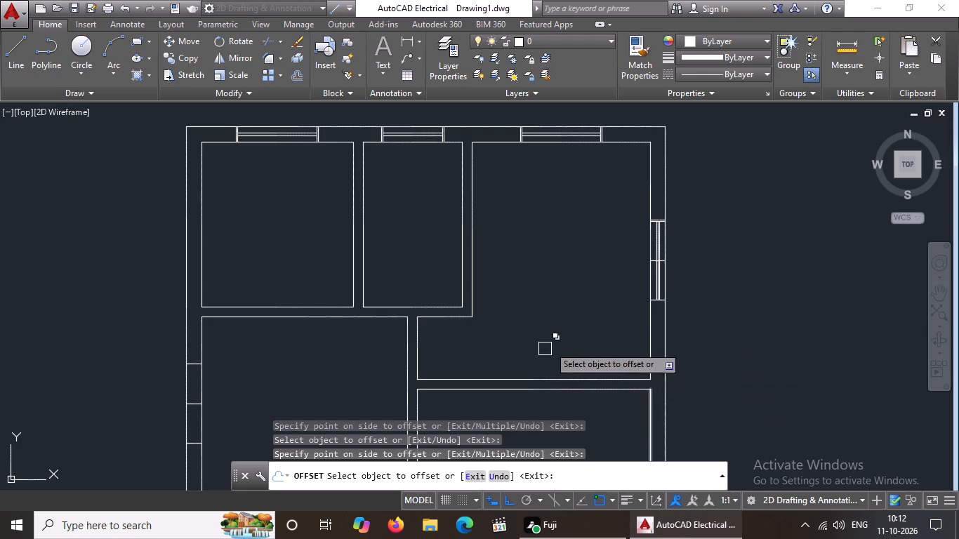
scroll(624, 338, "up", 2)
left_click_drag(717, 248, 715, 264)
left_click(699, 307)
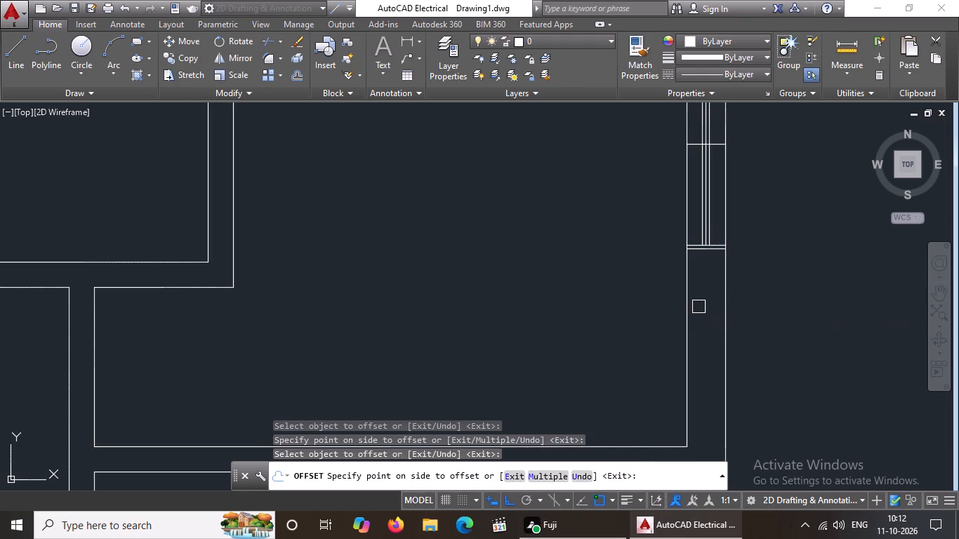
middle_click_drag(703, 194, 696, 319)
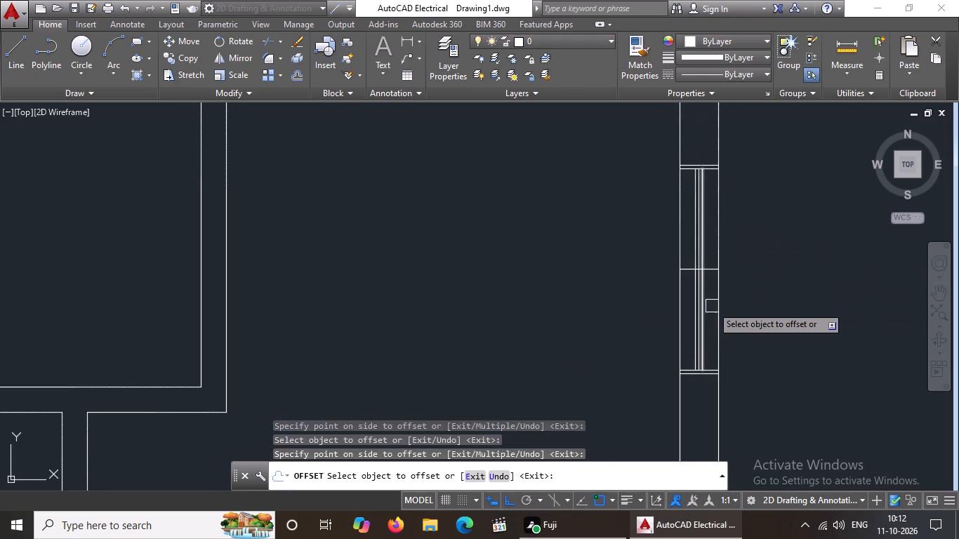
key("Escape")
Delete the horizontal centre mark and the middle vertical line of the top-right room's right-wall opening.
scroll(734, 271, "up", 2)
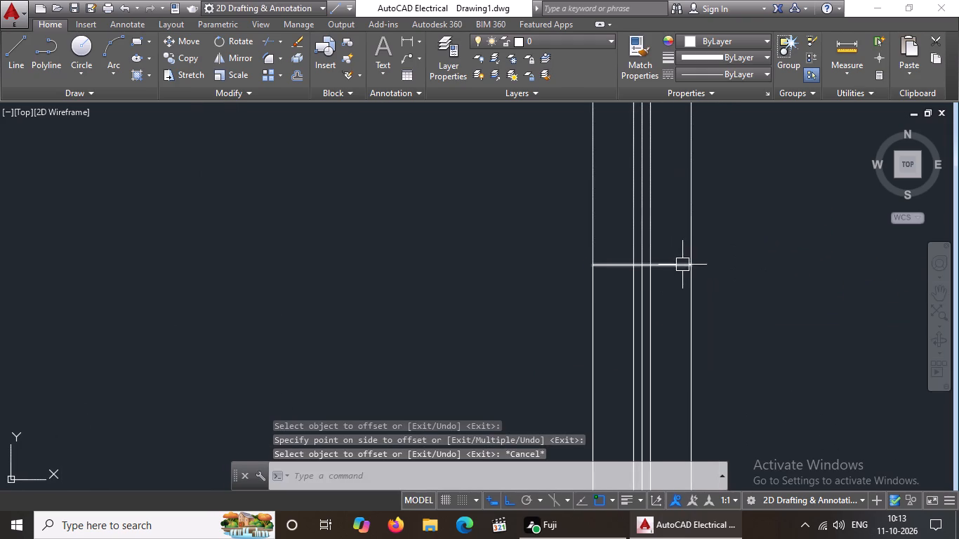
left_click(682, 264)
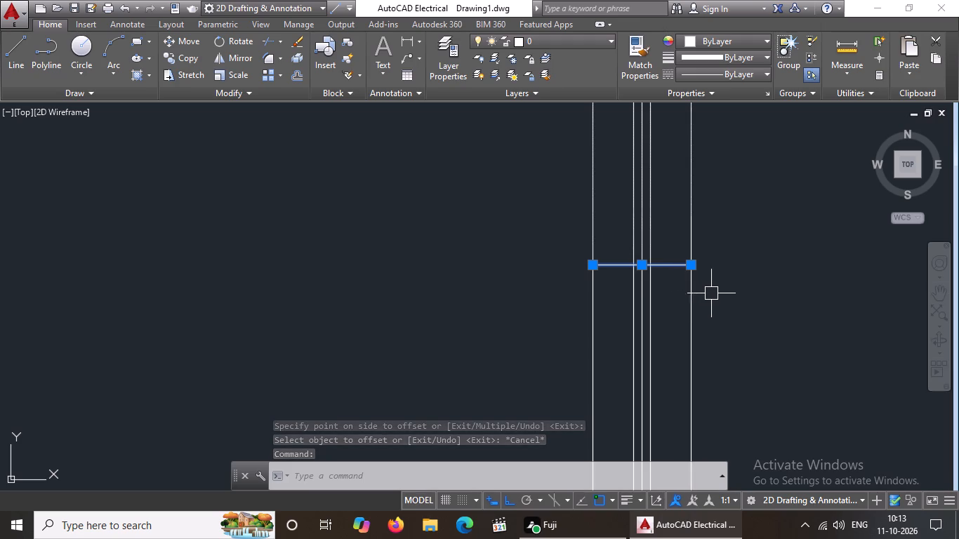
key("Delete")
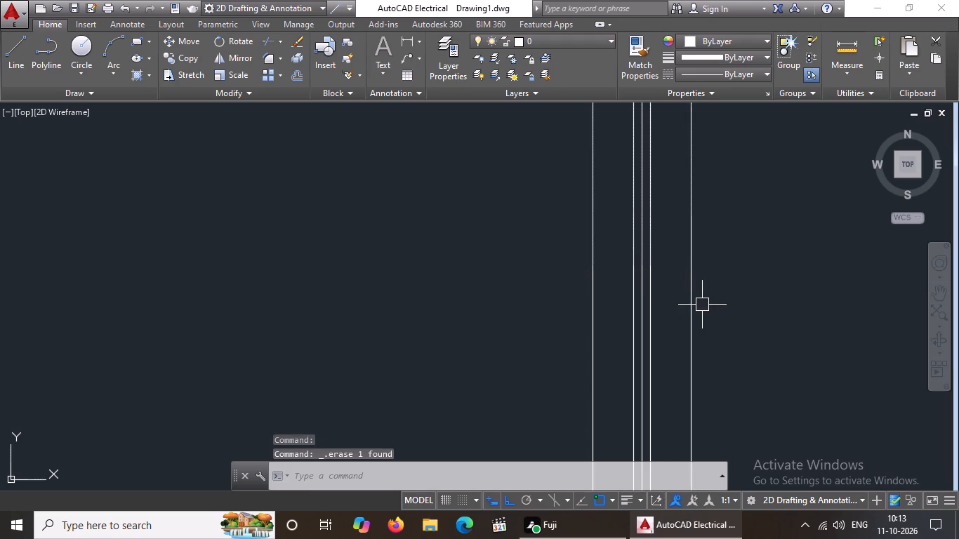
middle_click_drag(668, 295, 675, 390)
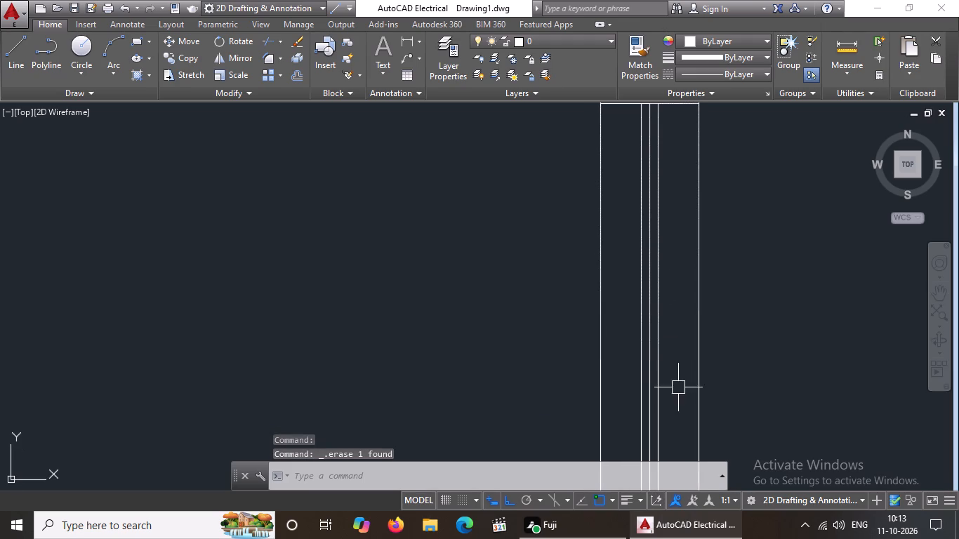
scroll(651, 355, "down", 2)
scroll(652, 348, "up", 3)
left_click(644, 347)
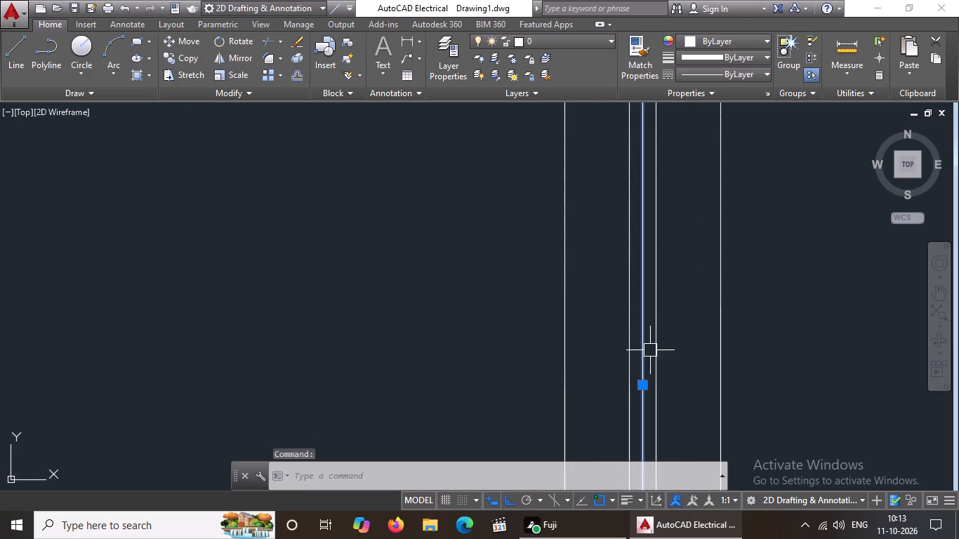
key("Delete")
Draw a vertical line through the left wall's upper opening in the large room, joining the midpoints of its end lines.
scroll(676, 350, "down", 5)
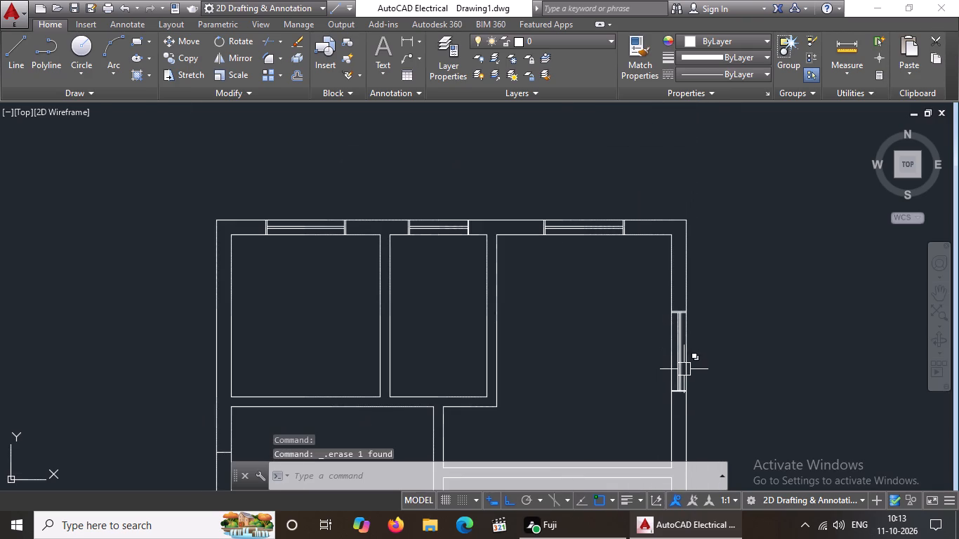
middle_click_drag(659, 417, 720, 245)
scroll(767, 328, "down", 1)
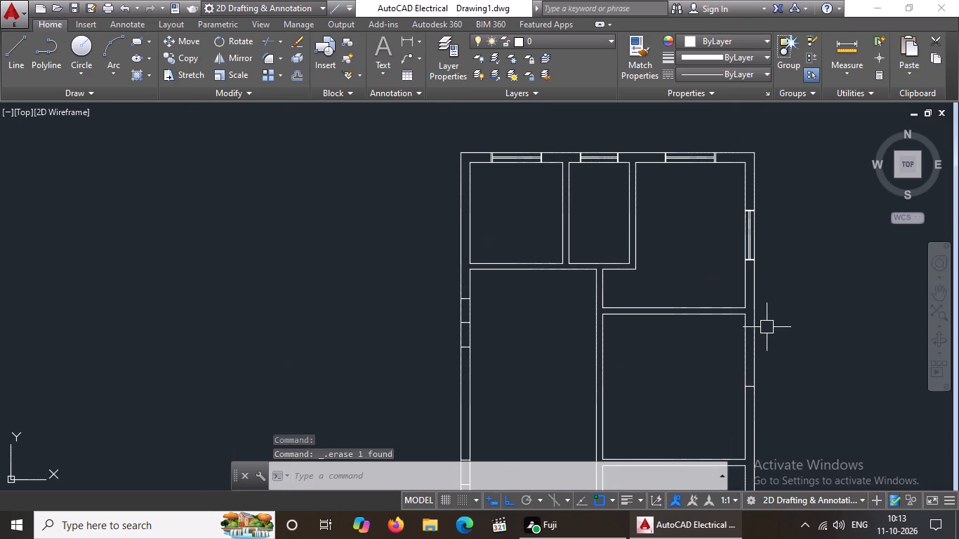
key("Escape")
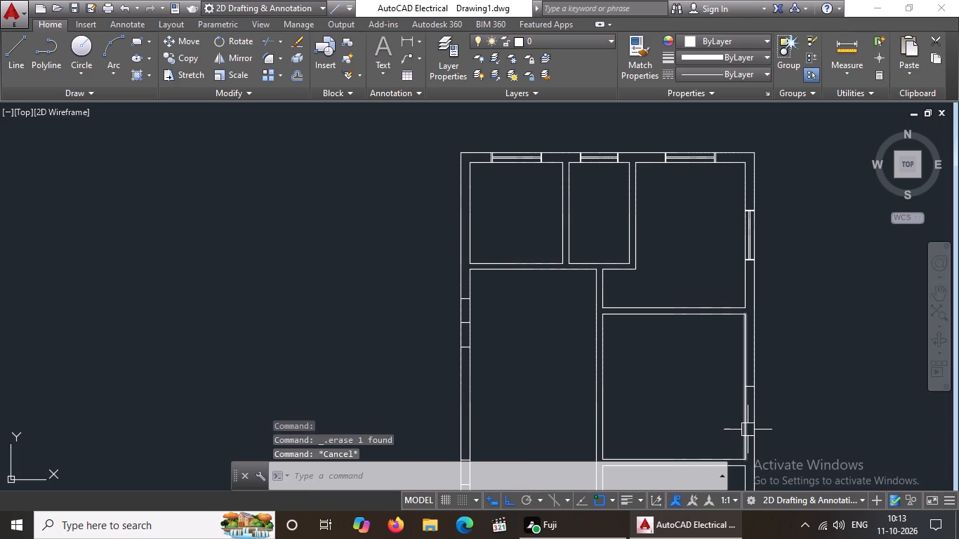
key("Escape")
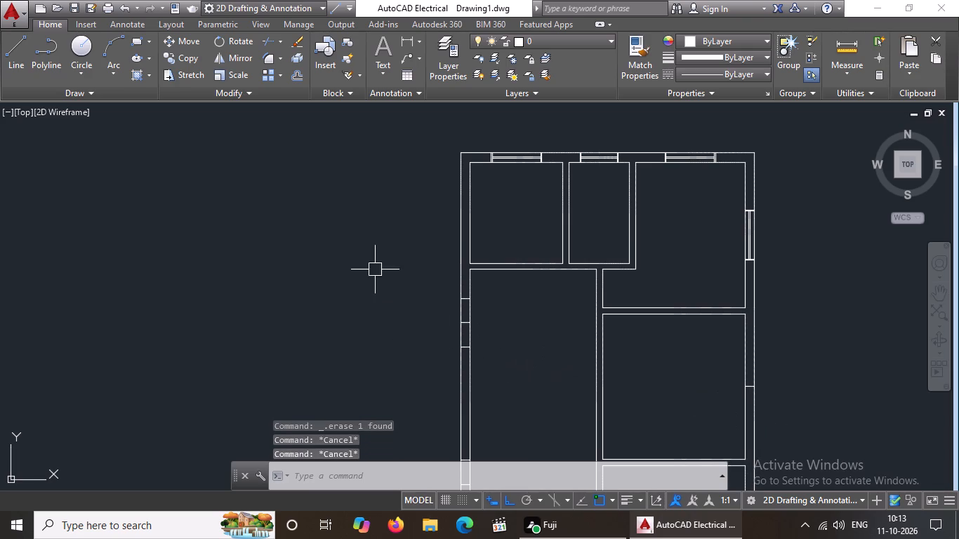
left_click(8, 61)
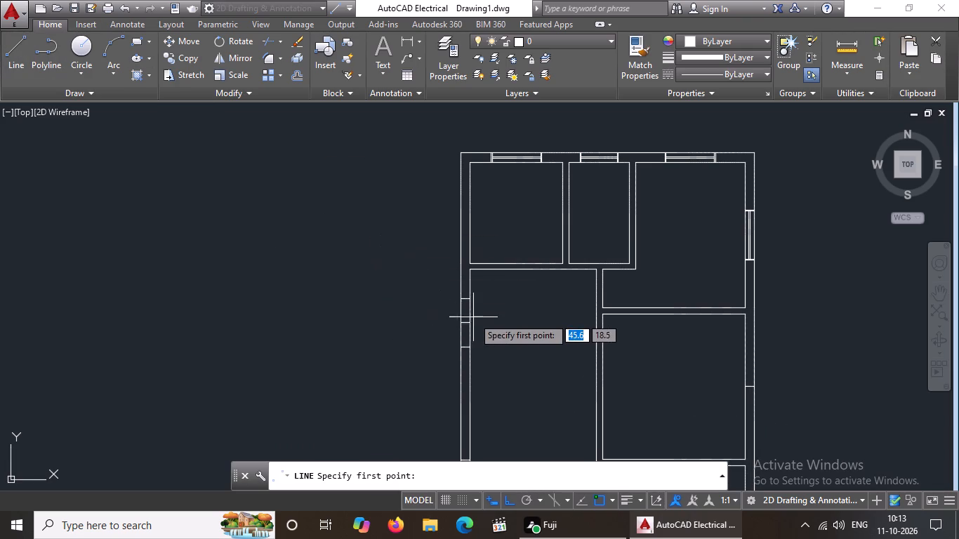
scroll(473, 317, "up", 2)
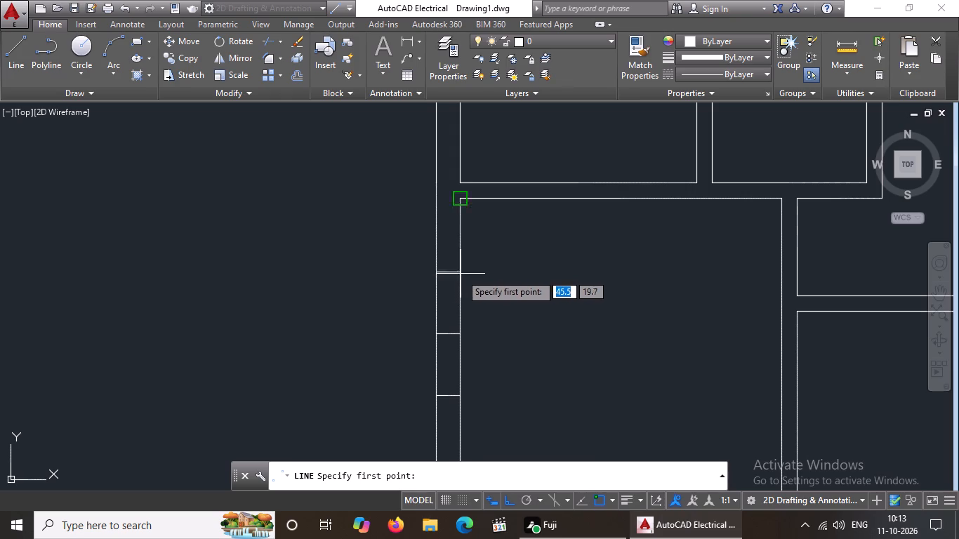
left_click(445, 269)
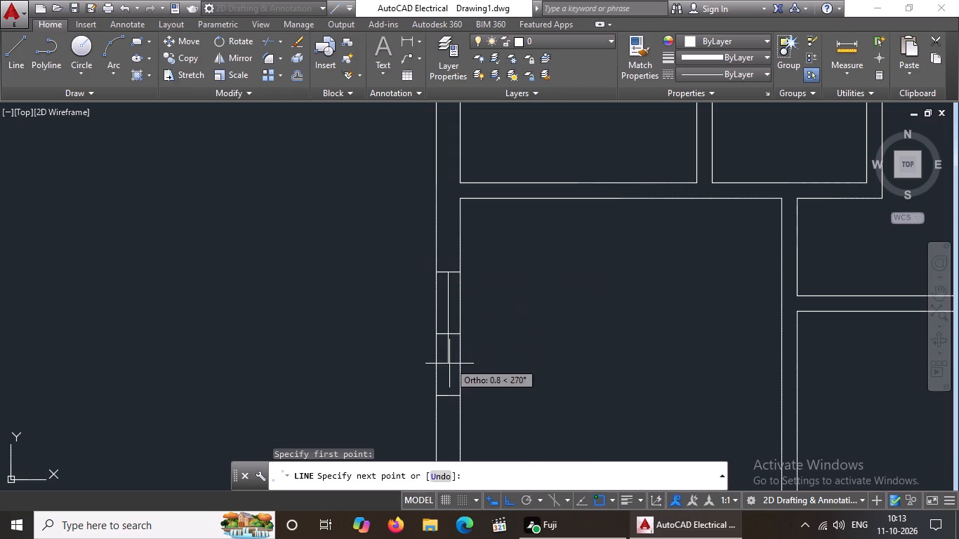
left_click(446, 397)
key("Escape")
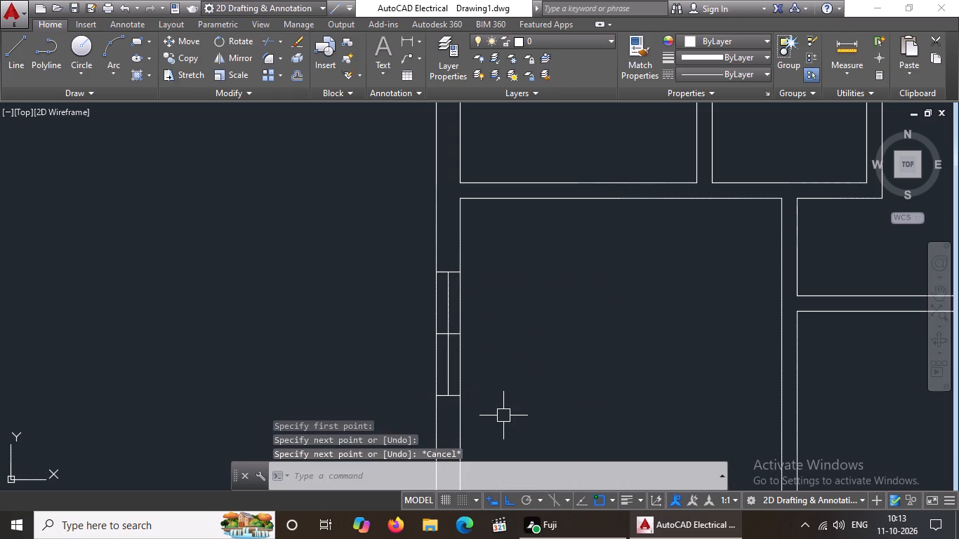
Offset the top end line of the left wall's upper opening upward by 0.02.
key("o")
key("Return")
type("0.02")
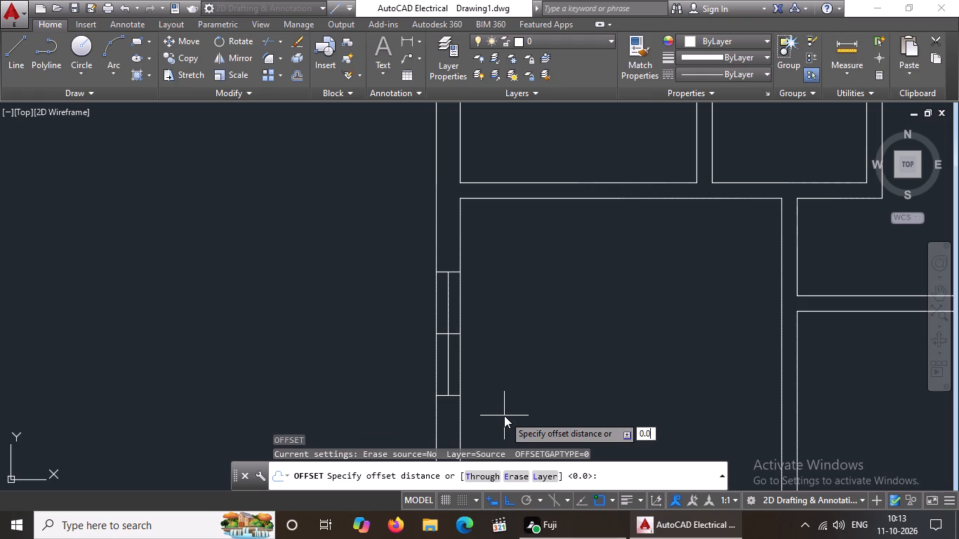
key("Return")
scroll(442, 276, "up", 2)
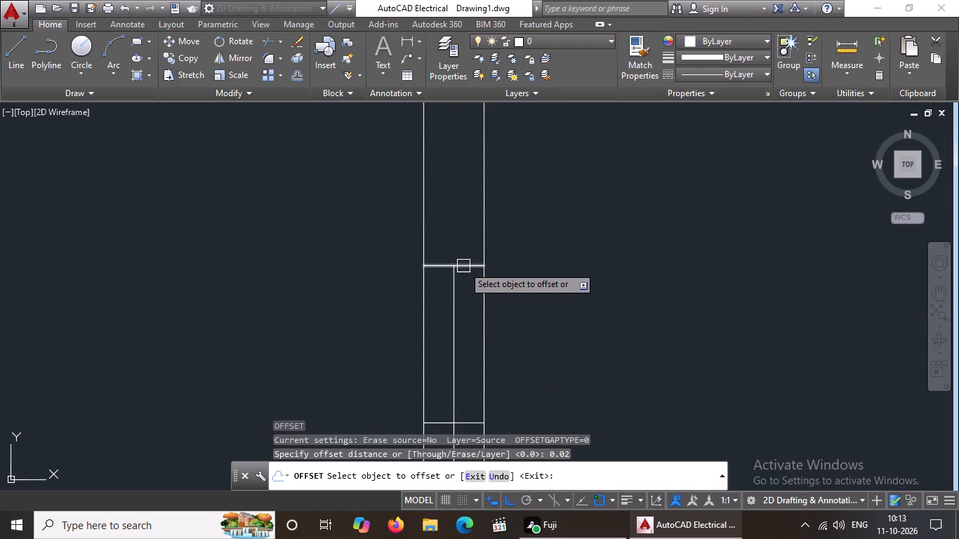
left_click_drag(463, 266, 465, 260)
left_click(471, 227)
Offset the vertical line inside the left wall's upper opening by 0.02 to both sides.
scroll(491, 279, "down", 2)
left_click(475, 359)
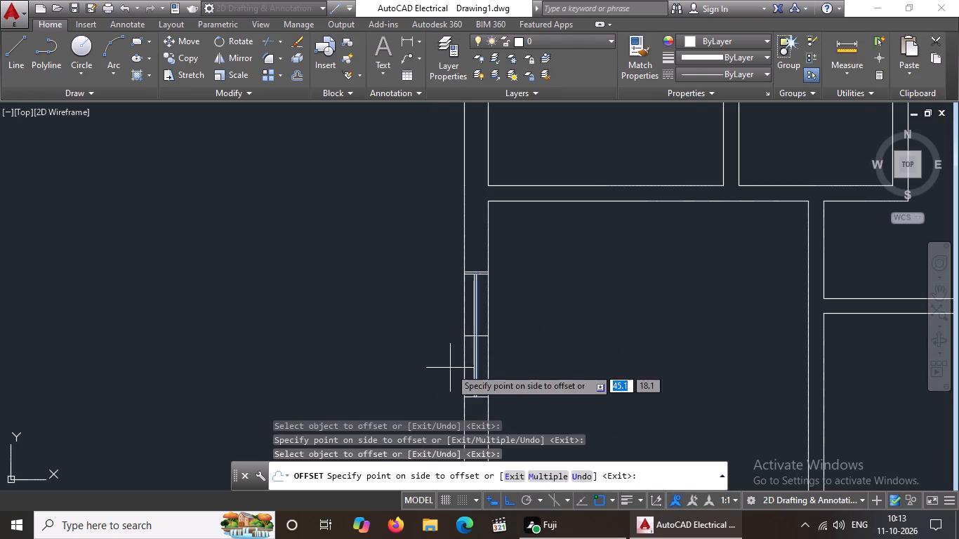
left_click(450, 368)
scroll(489, 358, "up", 2)
left_click(458, 362)
left_click(491, 363)
Offset the bottom end line of the left wall's upper opening downward by 0.02.
scroll(485, 359, "down", 2)
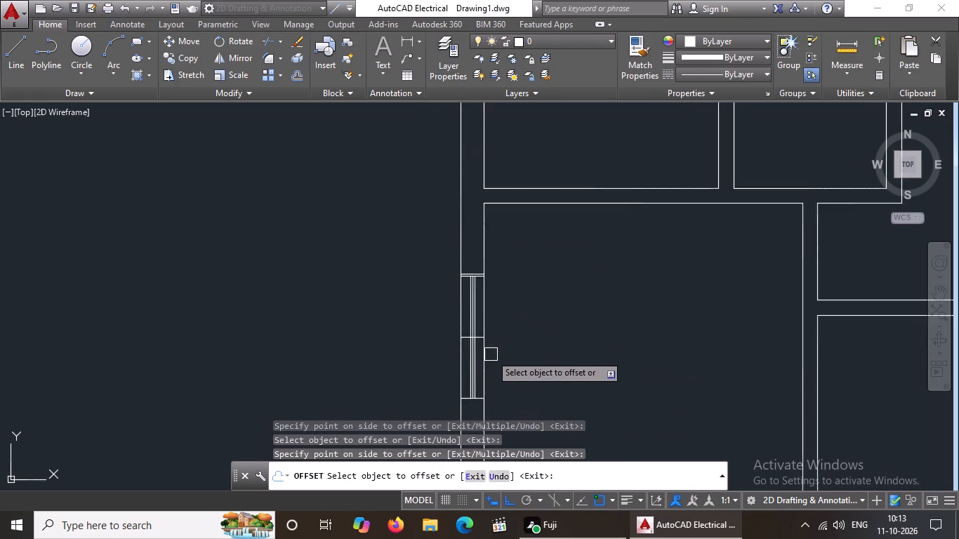
scroll(491, 354, "down", 2)
scroll(487, 387, "up", 4)
left_click_drag(489, 294, 487, 301)
left_click(474, 335)
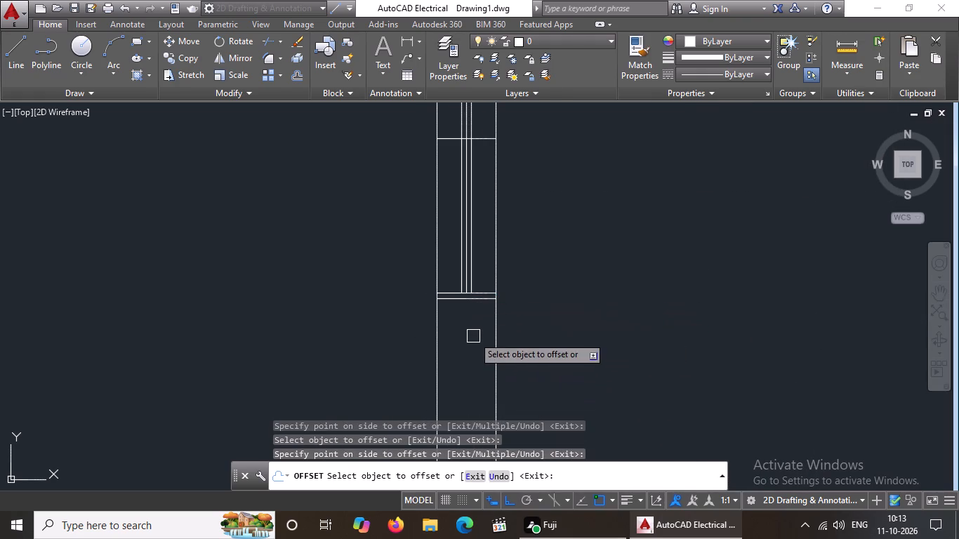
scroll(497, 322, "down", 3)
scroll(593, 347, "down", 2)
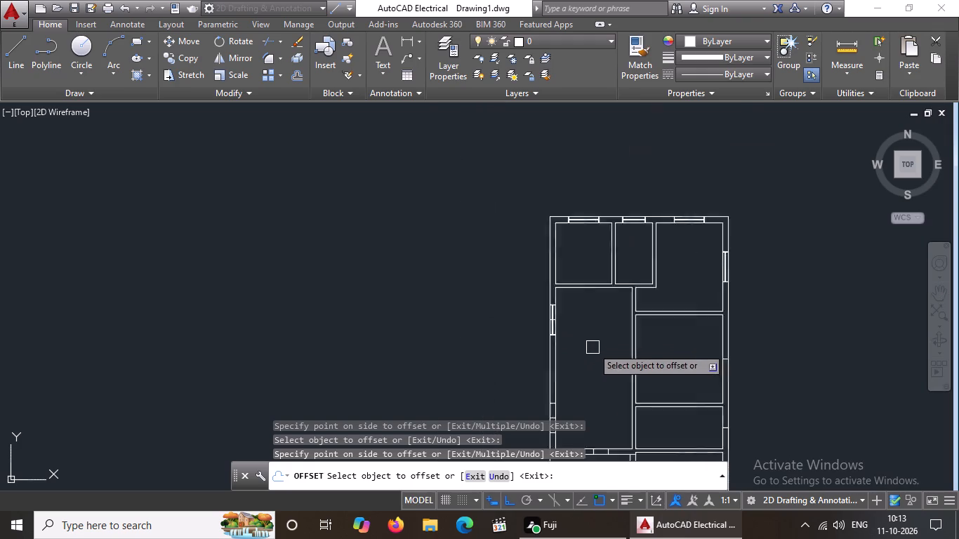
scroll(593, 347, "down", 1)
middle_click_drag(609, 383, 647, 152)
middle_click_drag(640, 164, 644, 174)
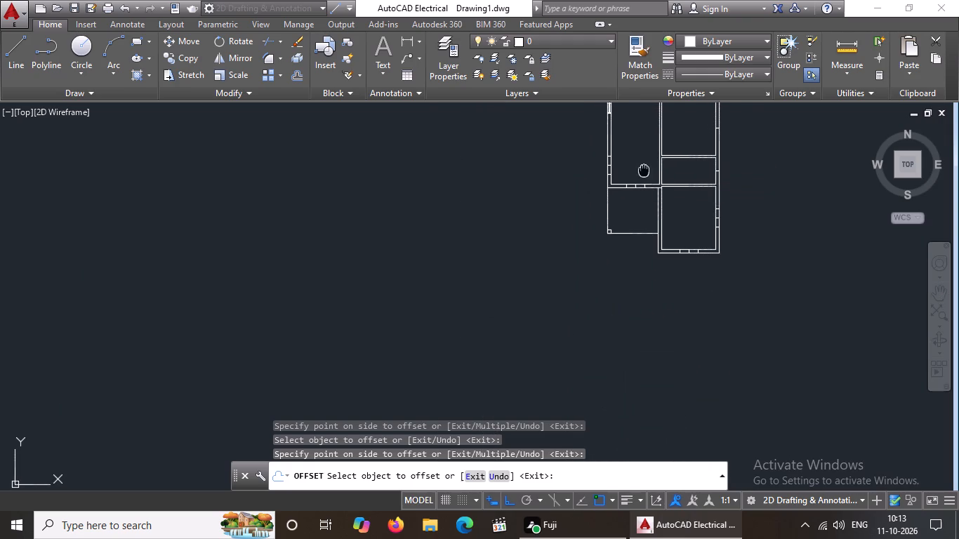
Offset the end lines of the left wall's lower opening outward by 0.02, the top one upward and the bottom one downward.
middle_click_drag(644, 174, 640, 201)
scroll(619, 192, "up", 4)
left_click(515, 187)
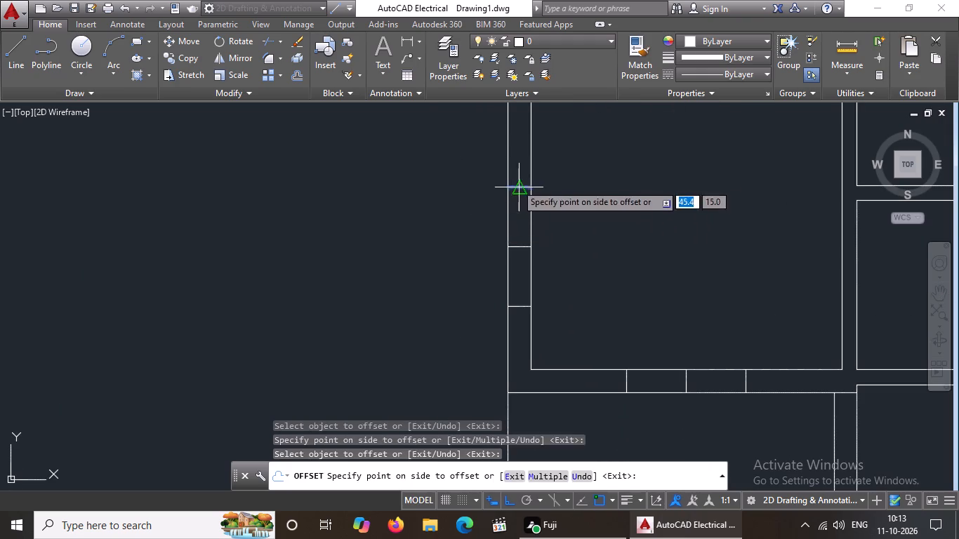
left_click(525, 161)
left_click(524, 301)
left_click(522, 319)
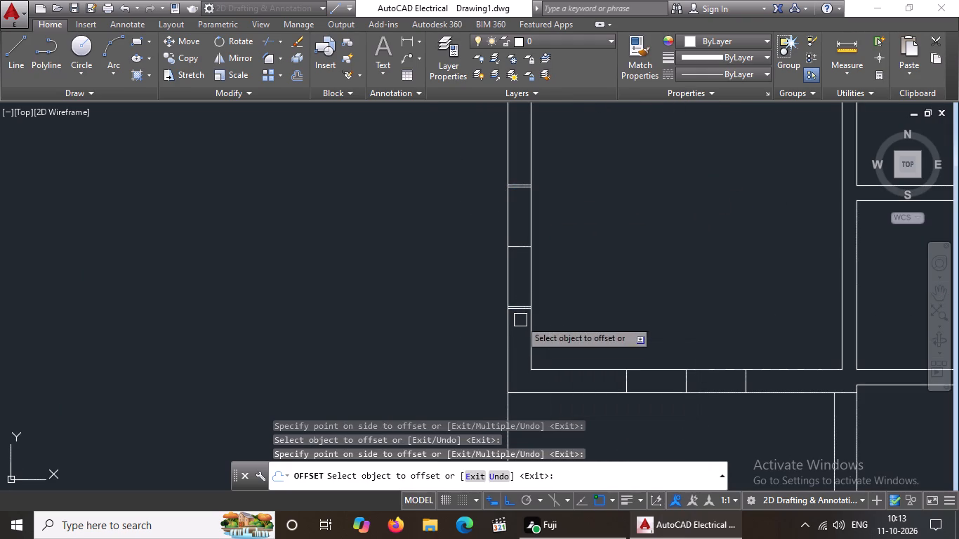
key("Escape")
scroll(524, 310, "down", 2)
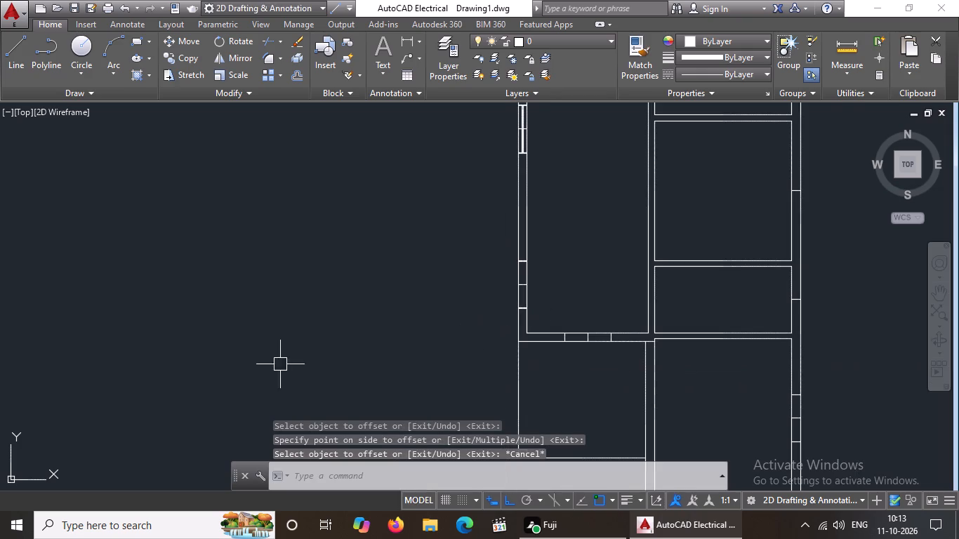
key("Escape")
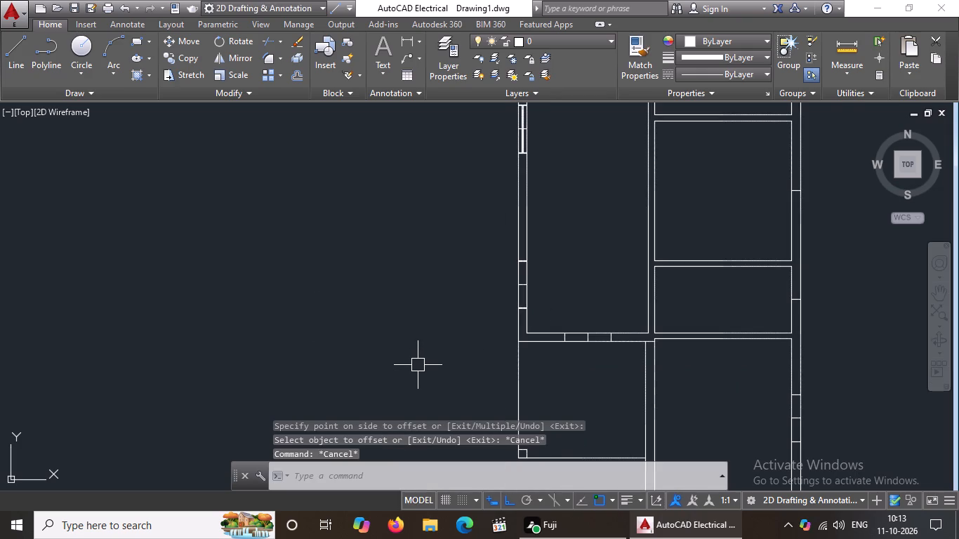
Draw a vertical line through the left wall's lower opening, joining the midpoints of its original end lines.
left_click_drag(5, 52, 25, 63)
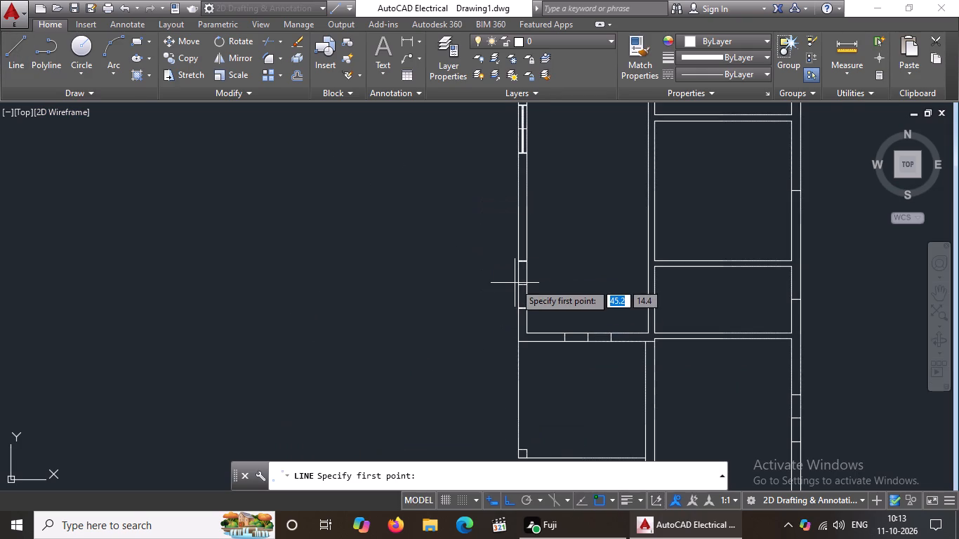
scroll(530, 271, "up", 3)
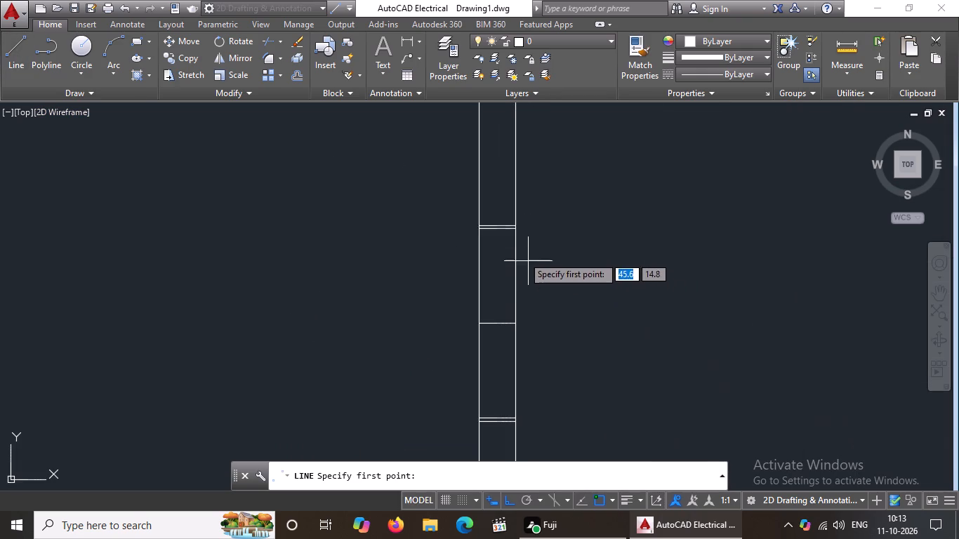
left_click(493, 229)
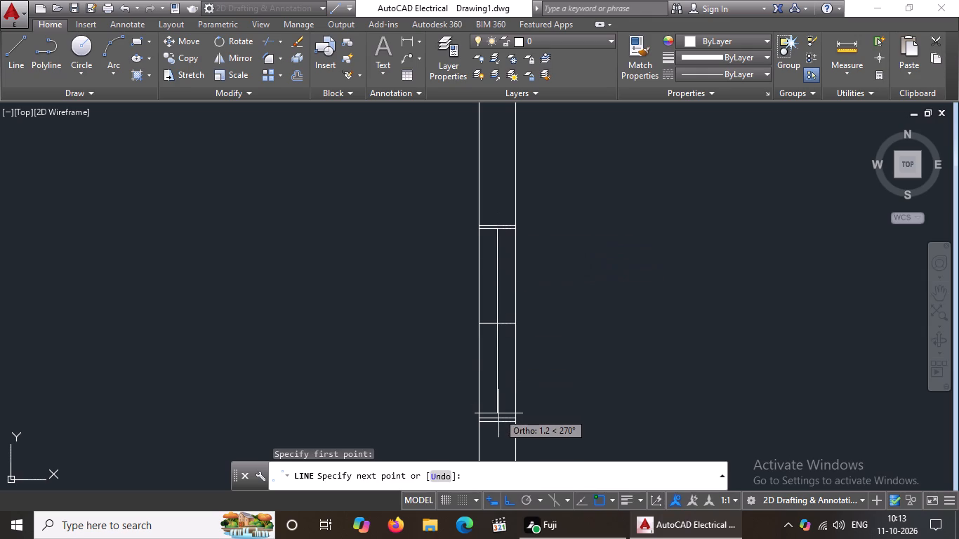
left_click(498, 418)
key("Escape")
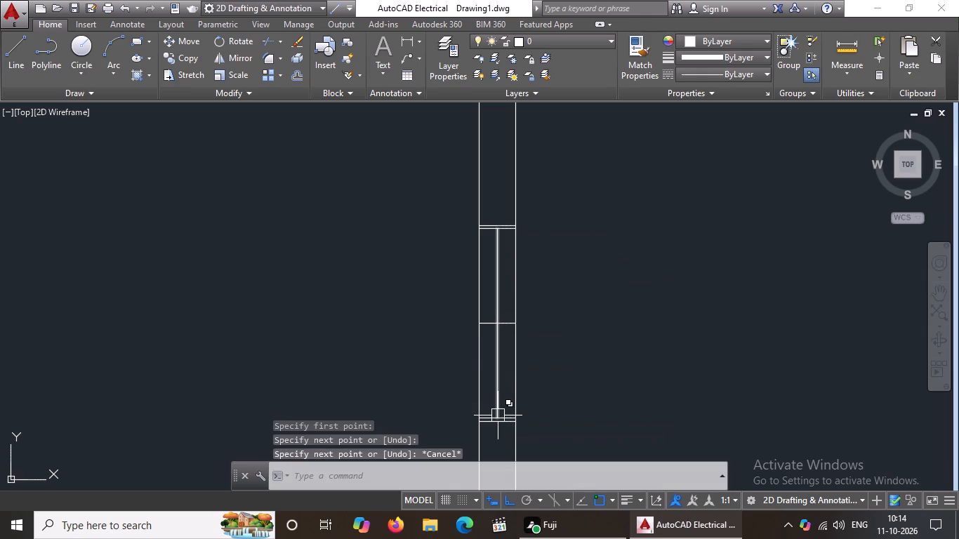
Offset the vertical line inside the left wall's lower opening by 0.02 to both sides.
key("o")
key("Return")
type("0.02")
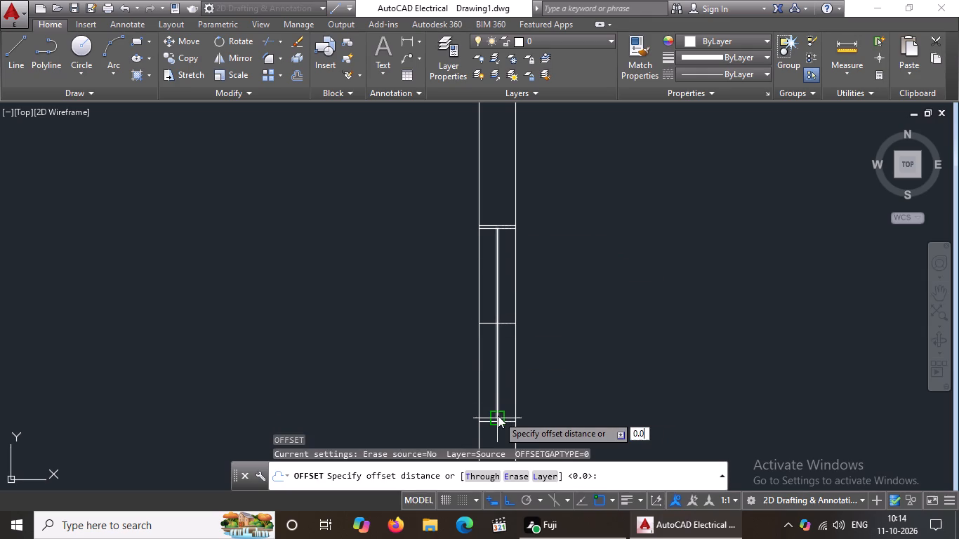
key("Return")
scroll(498, 415, "up", 1)
left_click(498, 378)
left_click(472, 384)
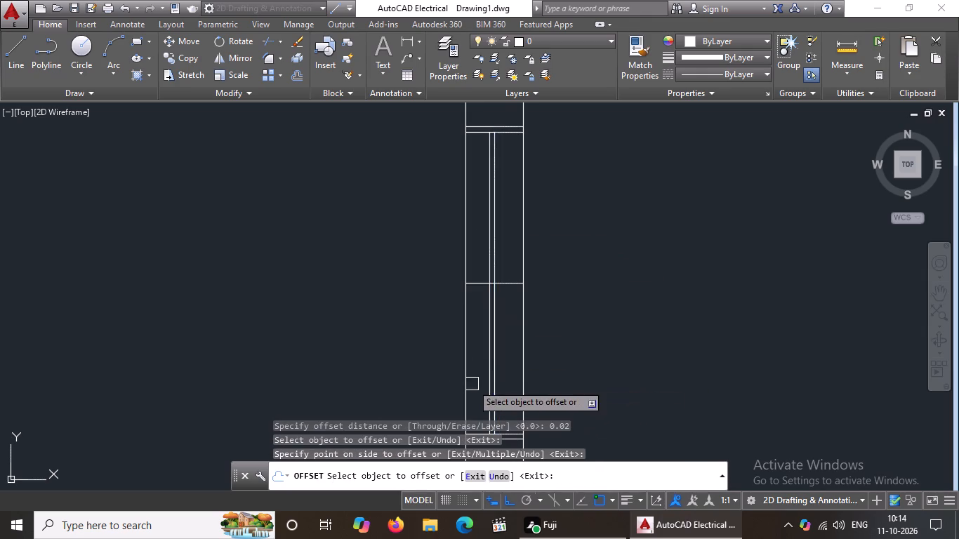
left_click(498, 374)
left_click(519, 372)
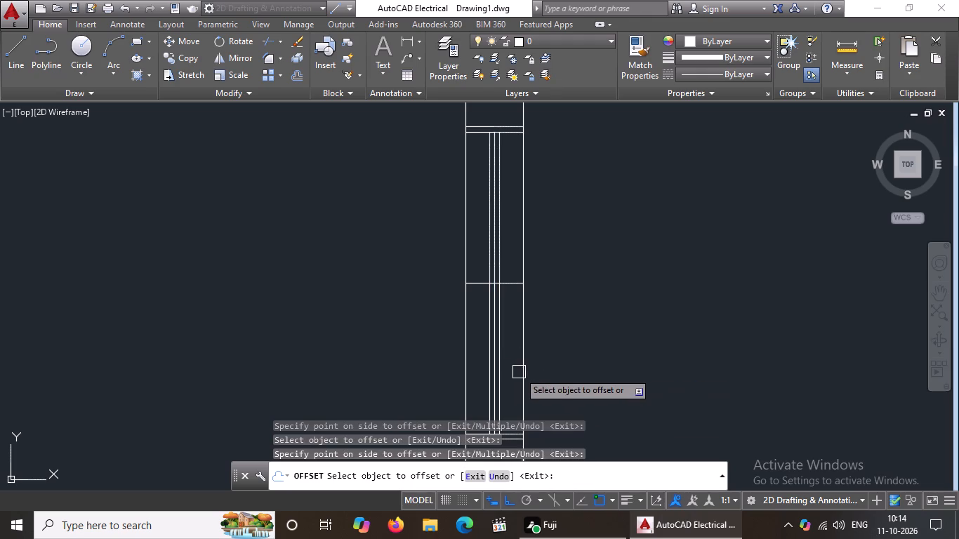
key("Escape")
Erase the middle cross line and the central vertical line from the left wall's lower opening.
scroll(523, 331, "down", 2)
scroll(518, 298, "up", 3)
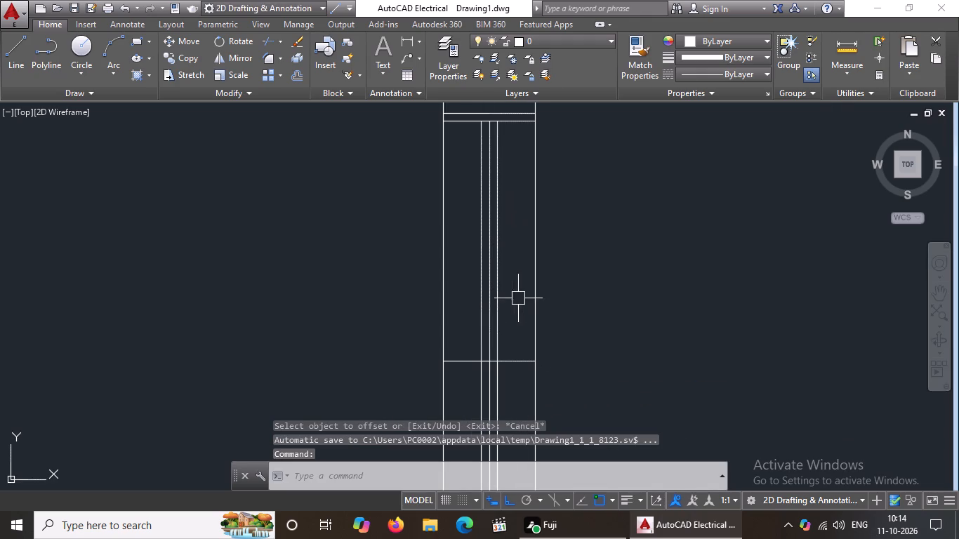
left_click(522, 359)
key("Delete")
key("Insert")
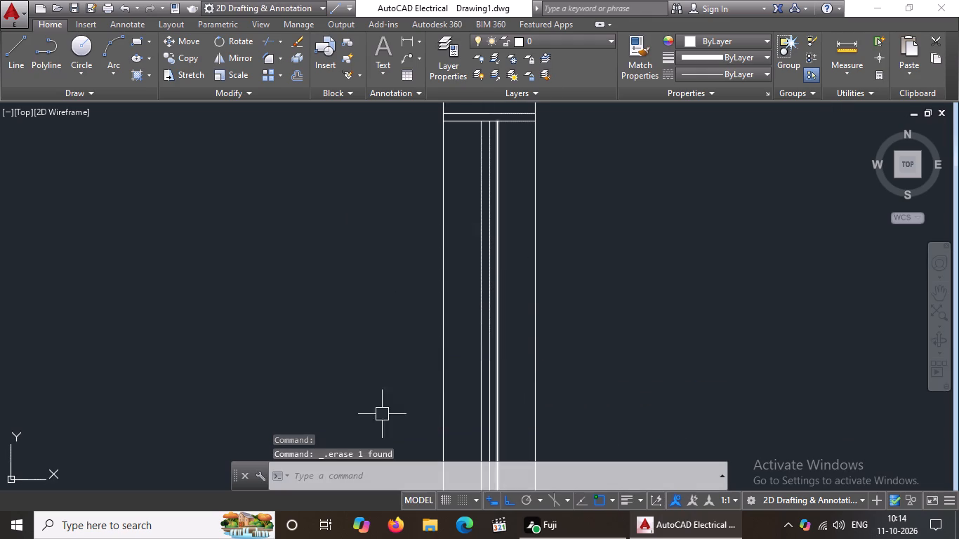
left_click(491, 371)
key("Delete")
Erase the central vertical line and the middle cross line from the left wall's upper opening.
scroll(508, 374, "down", 1)
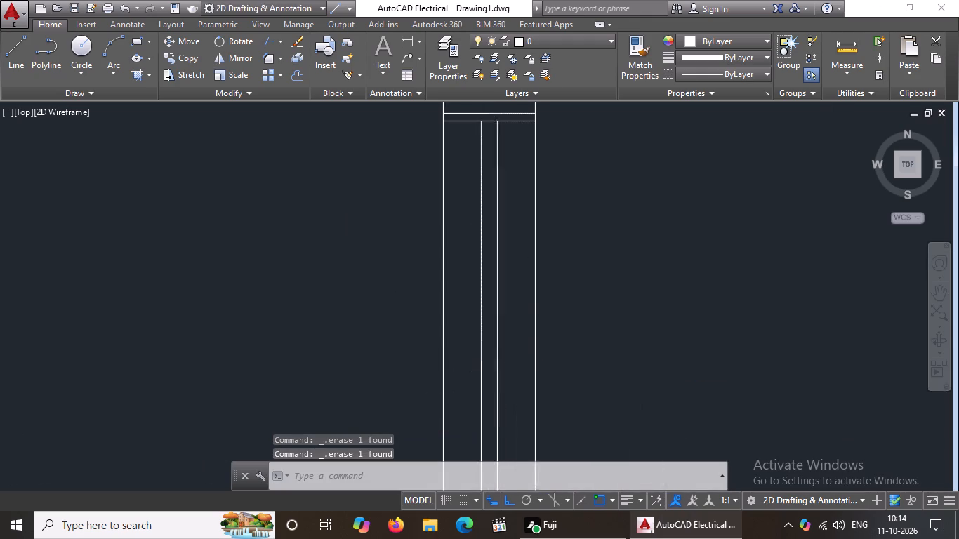
scroll(508, 374, "down", 6)
scroll(571, 314, "up", 3)
scroll(315, 290, "up", 3)
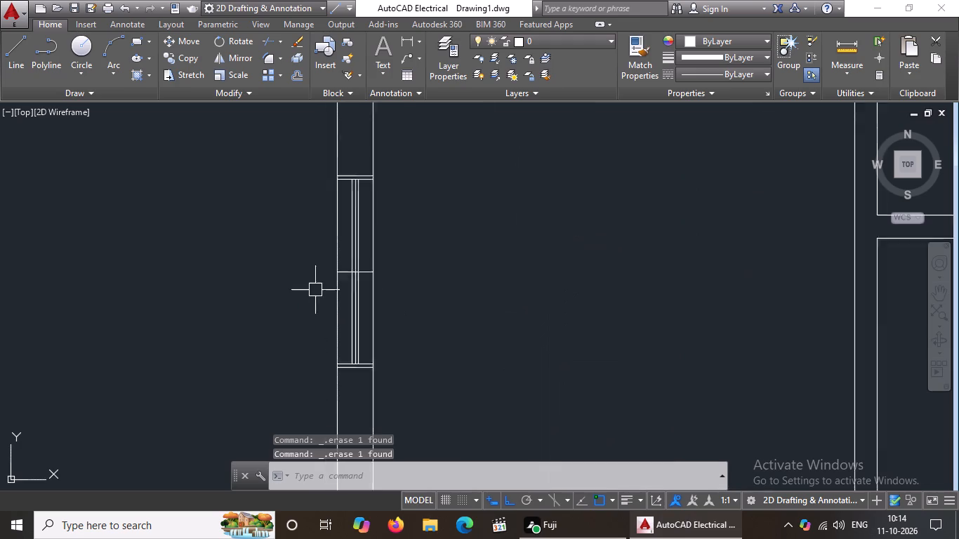
scroll(315, 290, "up", 1)
left_click(414, 312)
key("Delete")
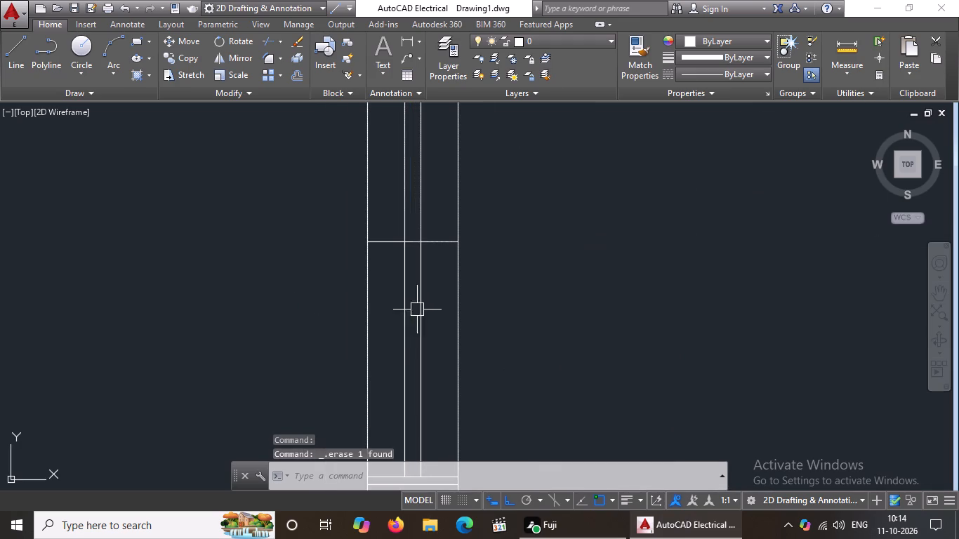
scroll(442, 294, "down", 2)
left_click(442, 274)
key("Delete")
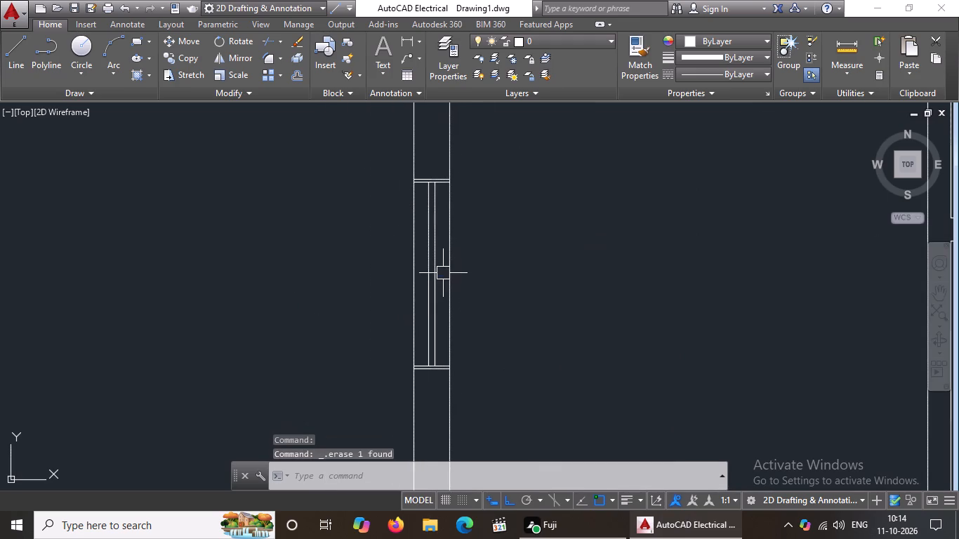
Offset the short cross line in the right outer wall of the middle right-hand room by 0.65 upward and downward.
scroll(443, 273, "down", 4)
scroll(519, 286, "down", 3)
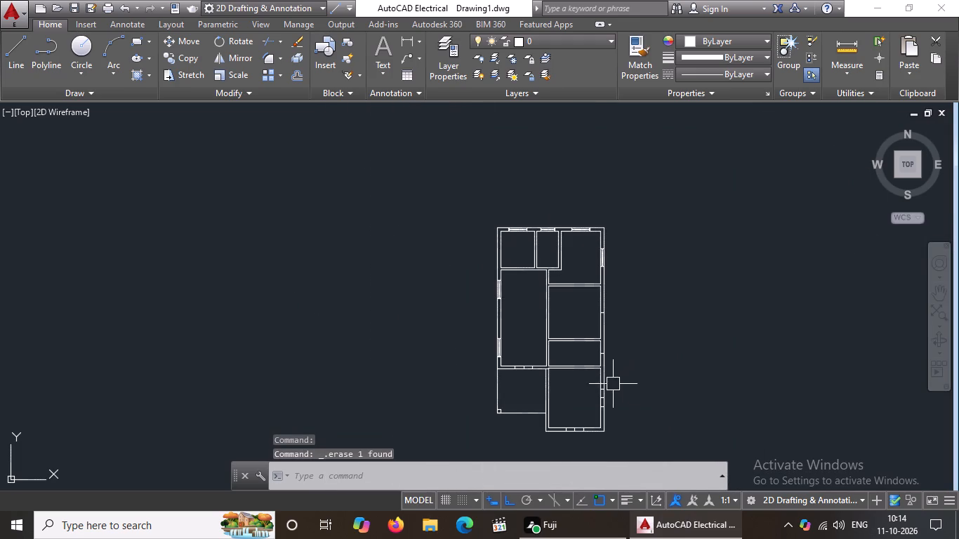
scroll(603, 367, "down", 1)
scroll(600, 371, "up", 4)
scroll(604, 363, "down", 4)
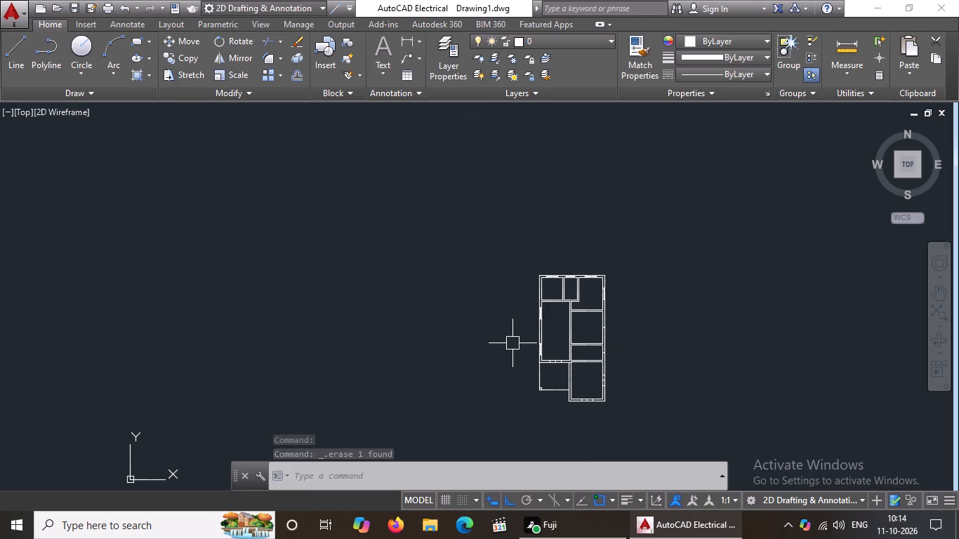
scroll(614, 335, "up", 3)
key("Escape")
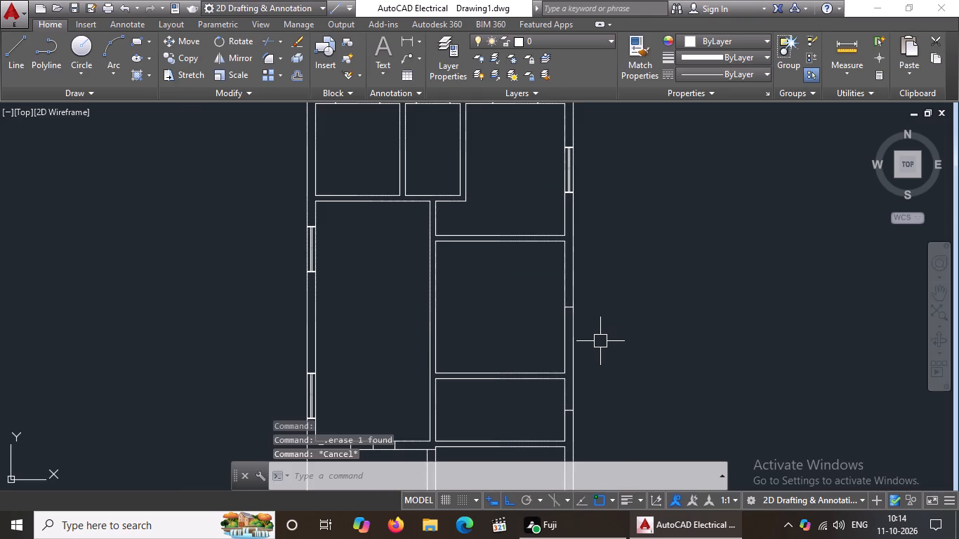
key("o")
key("Return")
key("0")
key("period")
type("65")
key("Return")
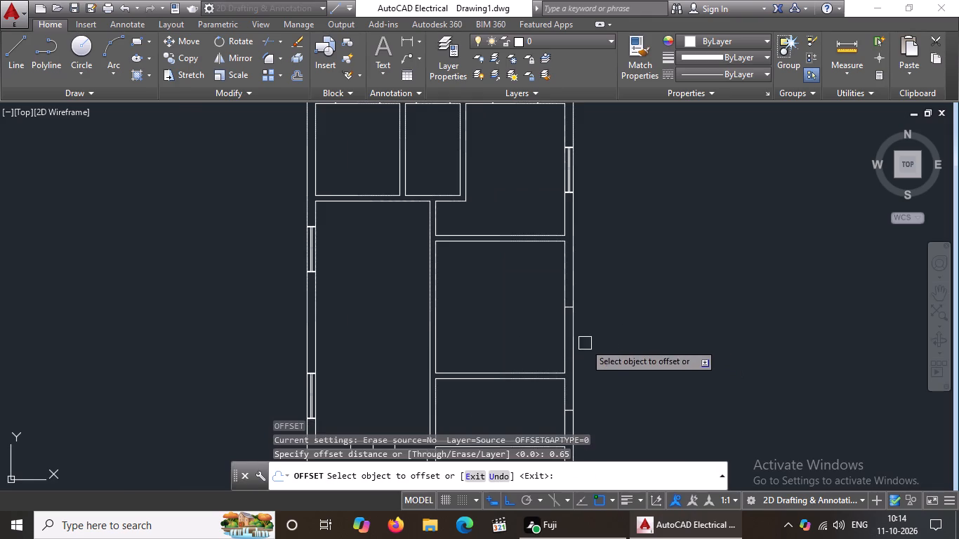
scroll(581, 307, "up", 2)
left_click_drag(550, 310, 552, 298)
left_click(553, 262)
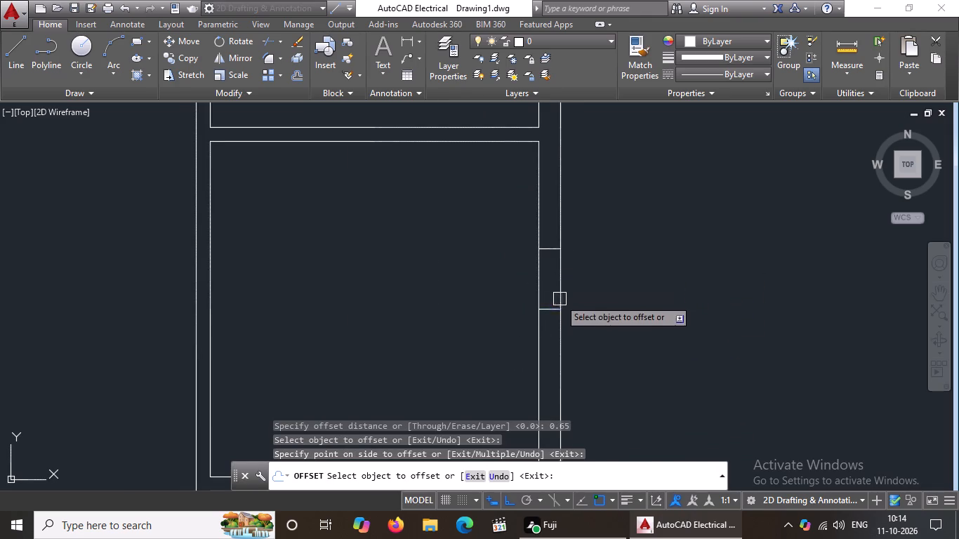
left_click_drag(549, 307, 560, 368)
left_click(559, 361)
key("Escape")
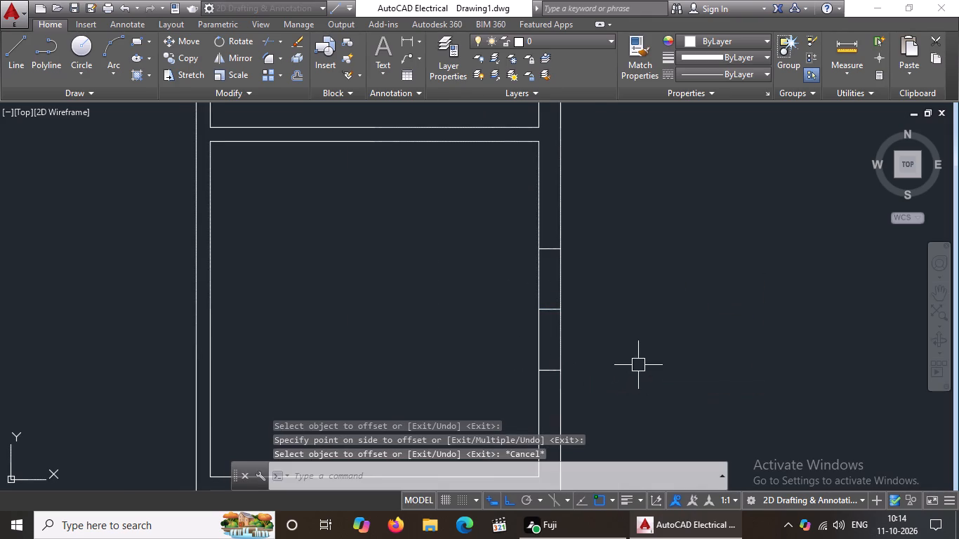
Draw a vertical line through the middle right-hand room's window opening, joining the midpoints of its end lines.
left_click_drag(19, 67, 82, 79)
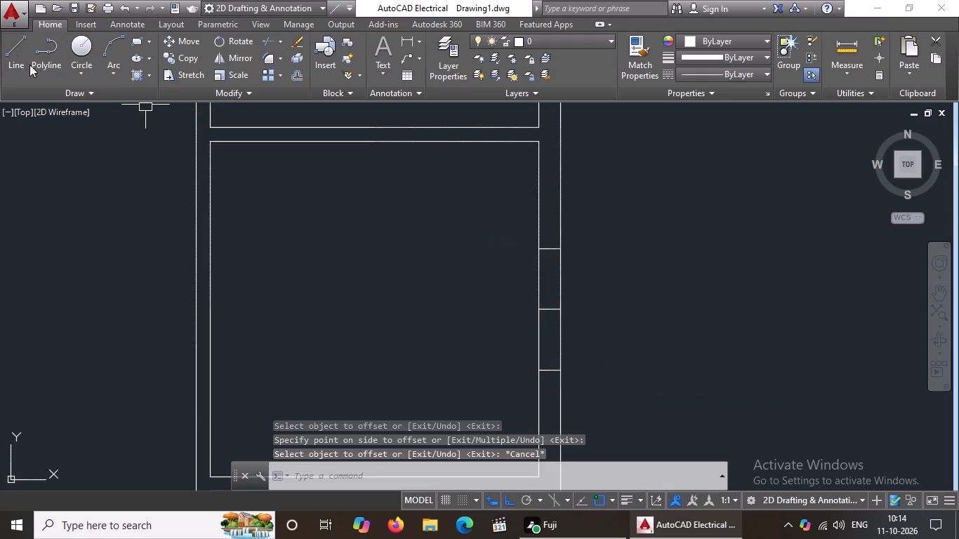
left_click(10, 51)
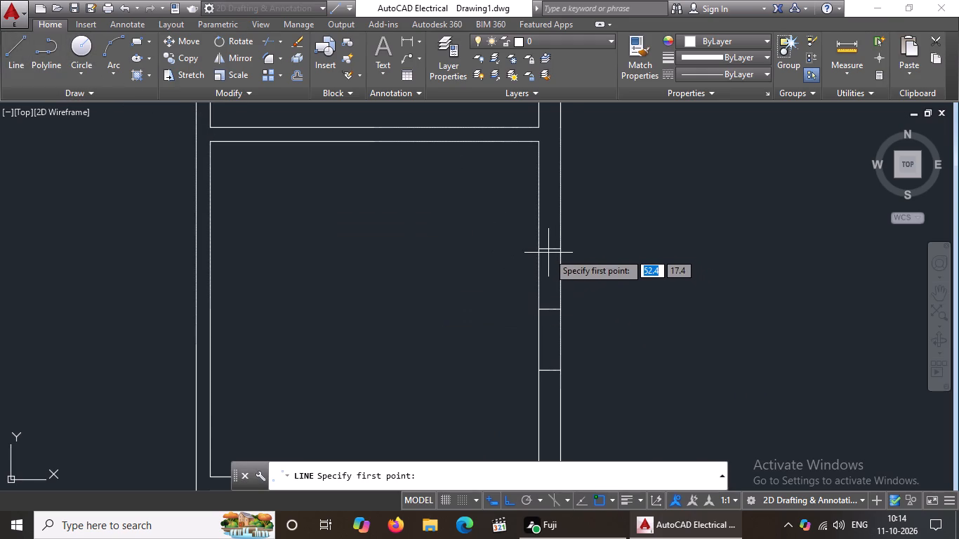
left_click(548, 246)
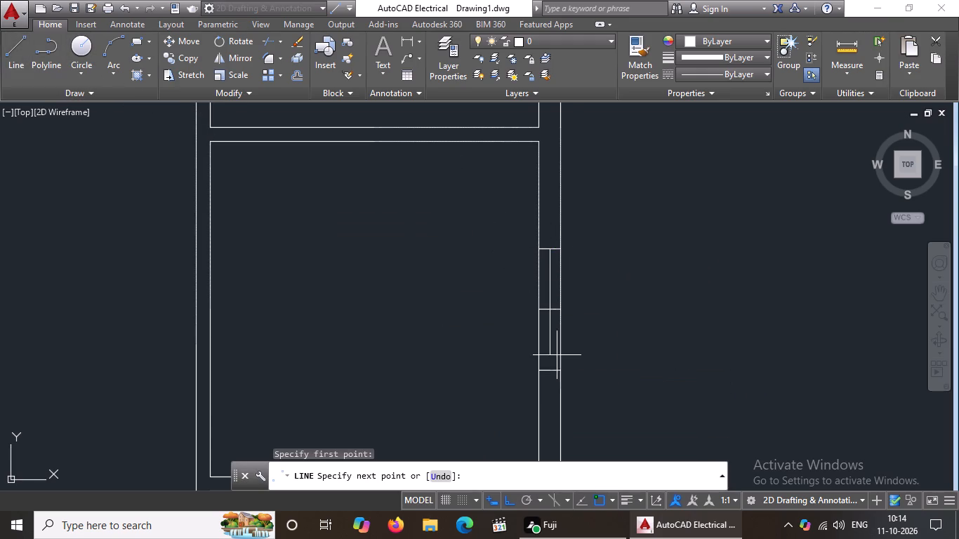
left_click(552, 372)
key("Escape")
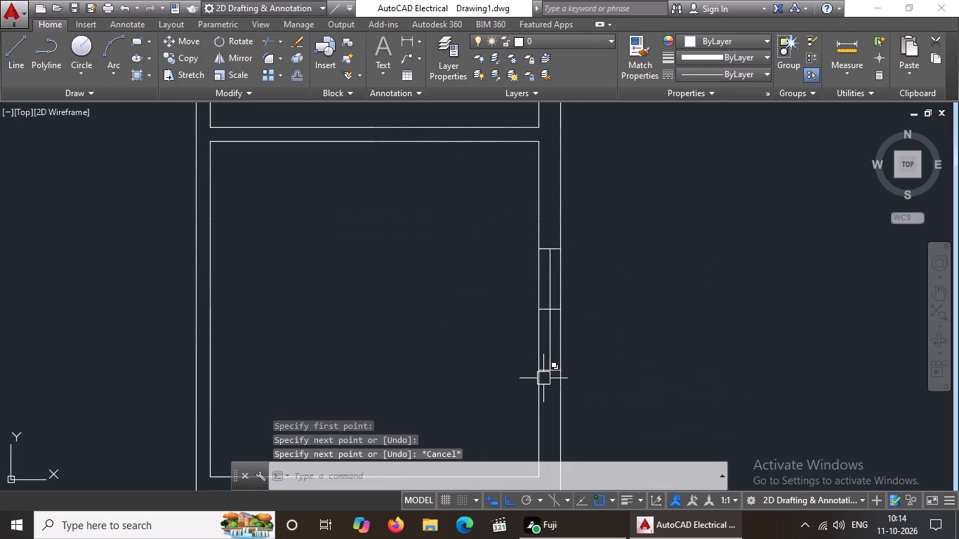
Offset the vertical line inside the middle right-hand room's window opening by 0.02 to both sides.
key("o")
key("Return")
key("0")
key("period")
key("0")
key("2")
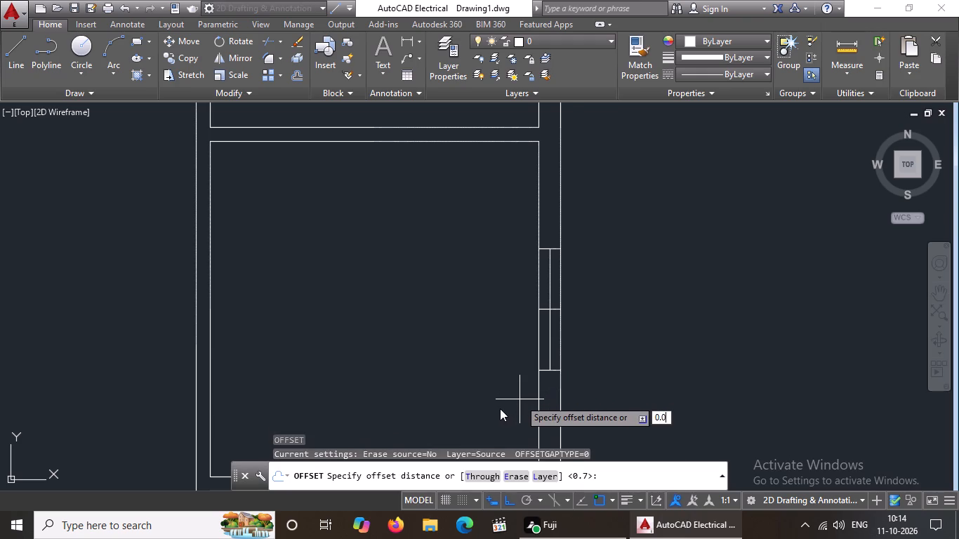
key("Return")
scroll(536, 340, "up", 3)
left_click(587, 329)
left_click_drag(553, 333, 562, 331)
left_click(595, 326)
left_click(628, 327)
scroll(616, 317, "down", 3)
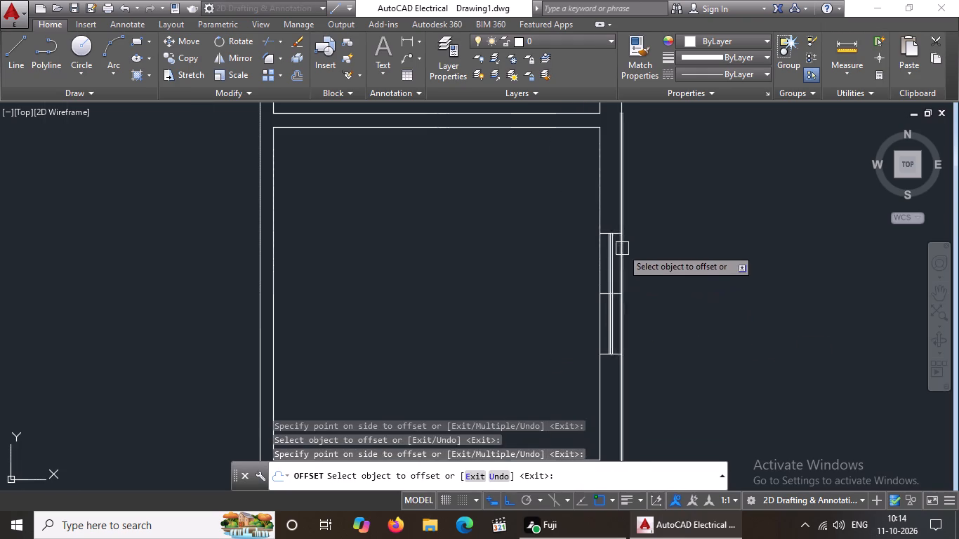
Offset the end lines of the middle right-hand room's window opening outward by 0.02, above and below.
scroll(622, 248, "up", 2)
left_click(607, 208)
left_click(607, 163)
scroll(607, 280, "up", 1)
scroll(608, 279, "down", 3)
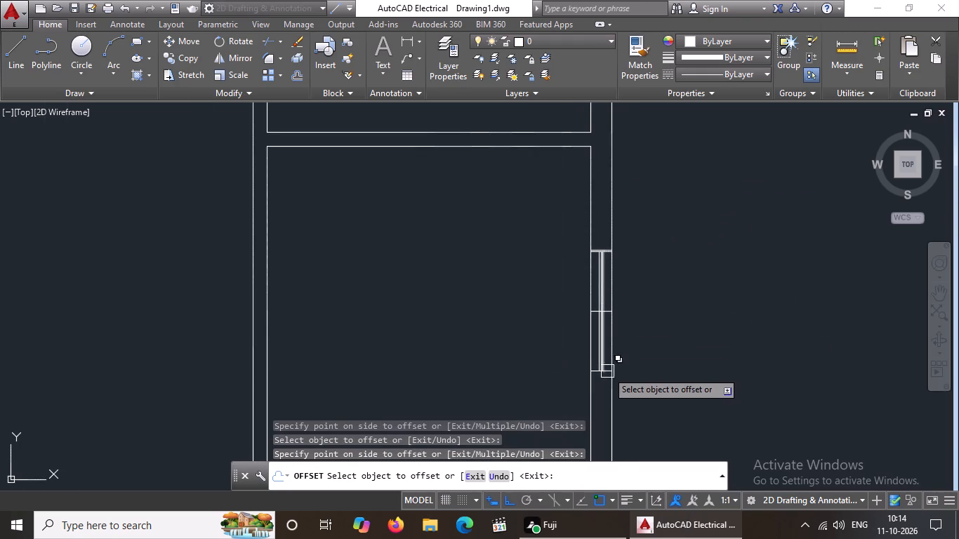
scroll(607, 371, "up", 3)
left_click(603, 375)
left_click(602, 430)
scroll(601, 422, "down", 2)
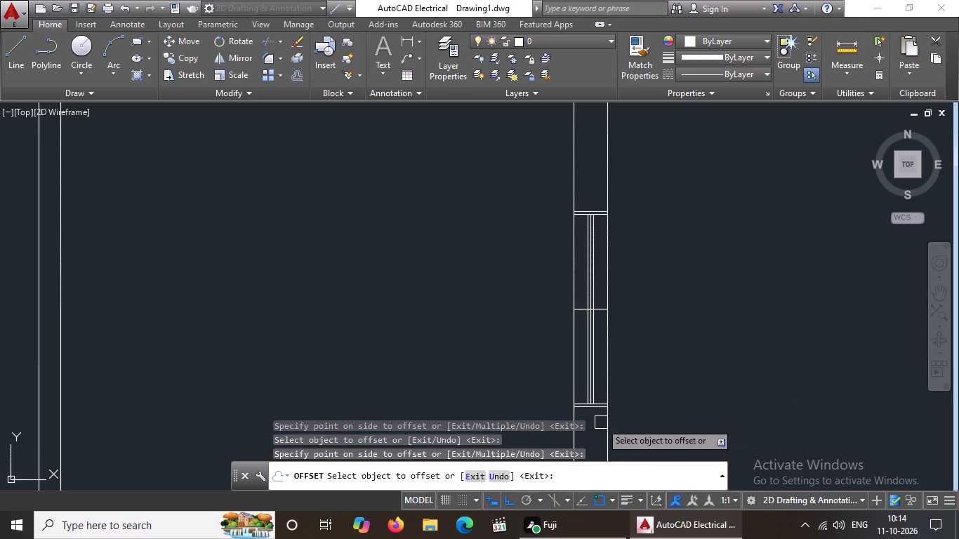
key("Escape")
Erase the middle cross line and the central vertical line from the middle right-hand room's window opening.
scroll(597, 317, "up", 2)
left_click(604, 300)
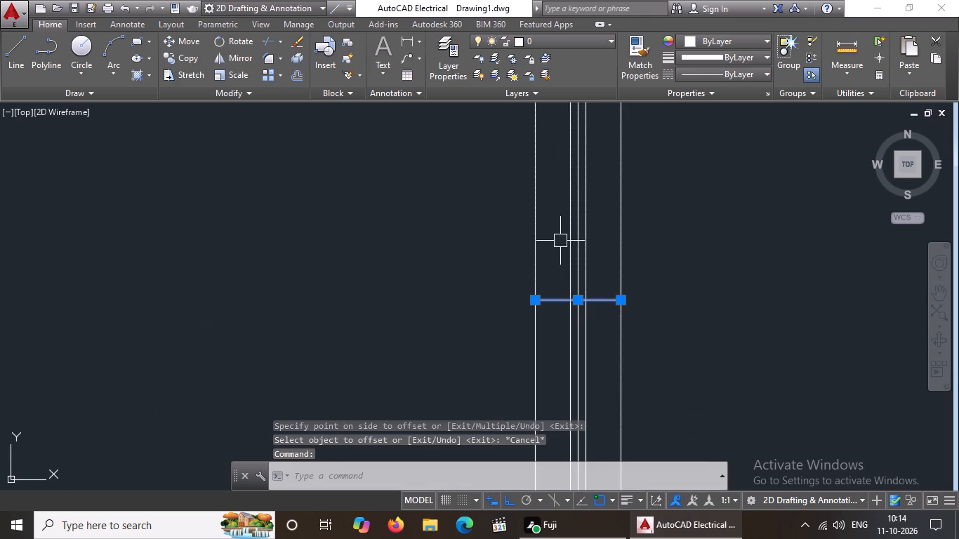
key("Delete")
scroll(582, 274, "down", 2)
scroll(582, 274, "up", 4)
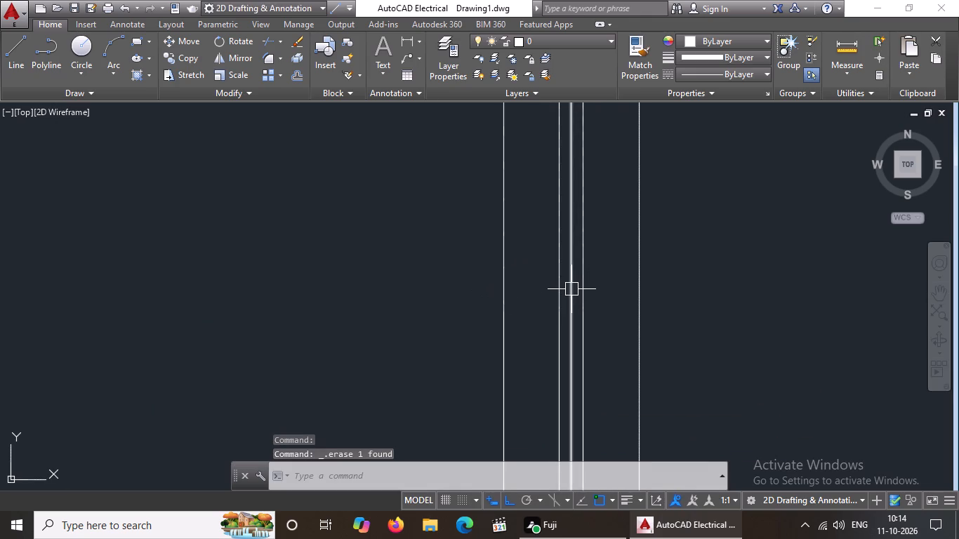
left_click(572, 288)
key("Delete")
scroll(573, 289, "down", 5)
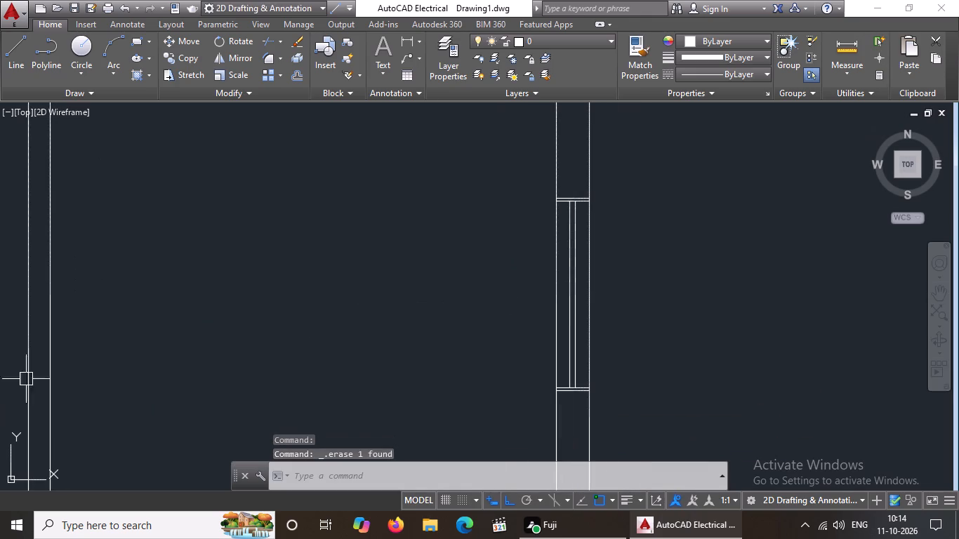
Draw a vertical centre line about 1.2 long between the end-line midpoints of the window opening in the bottom room's east wall.
scroll(611, 213, "down", 4)
scroll(622, 399, "up", 2)
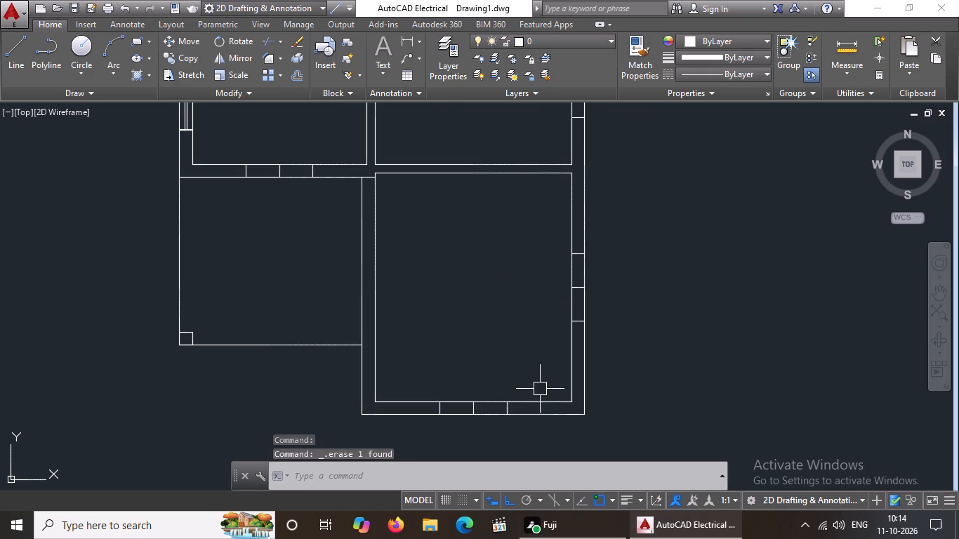
key("Escape")
left_click_drag(18, 58, 24, 62)
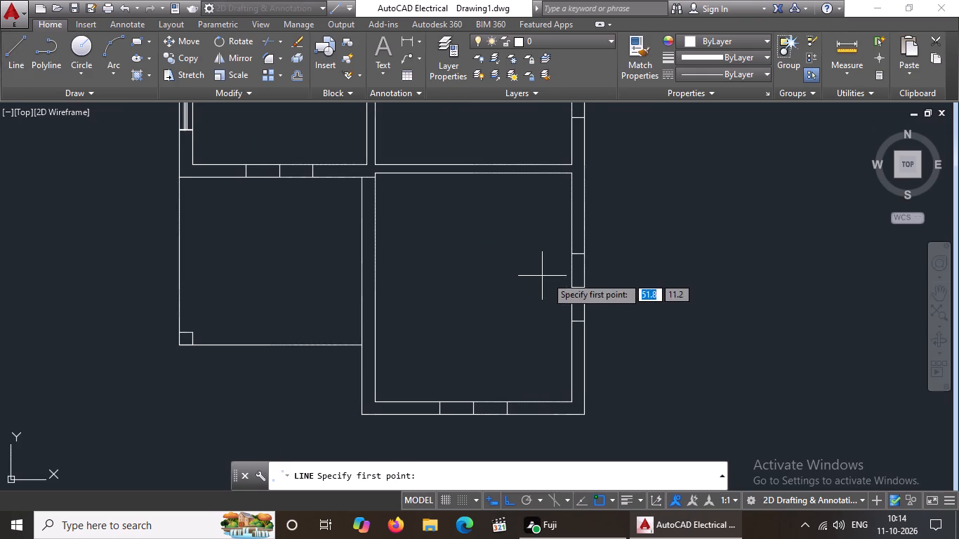
scroll(590, 279, "up", 1)
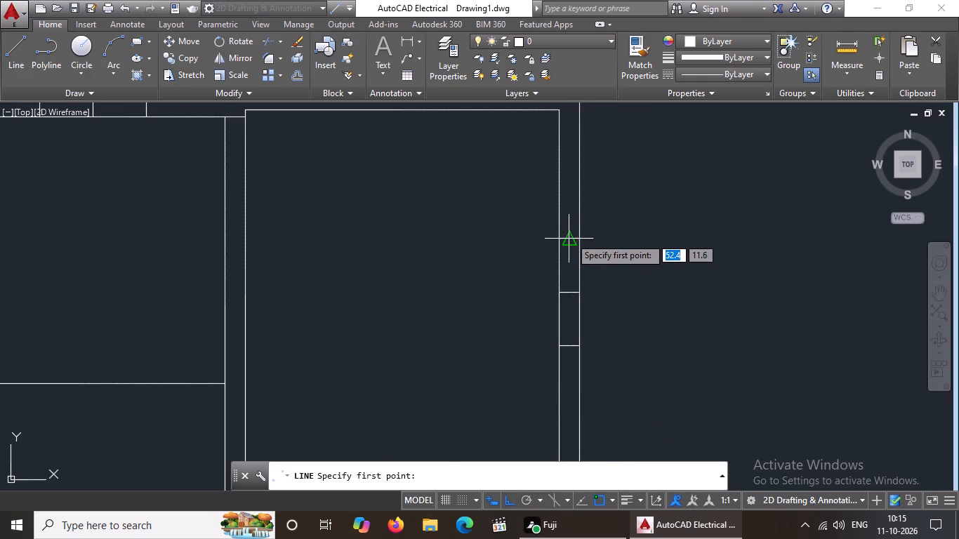
left_click(570, 237)
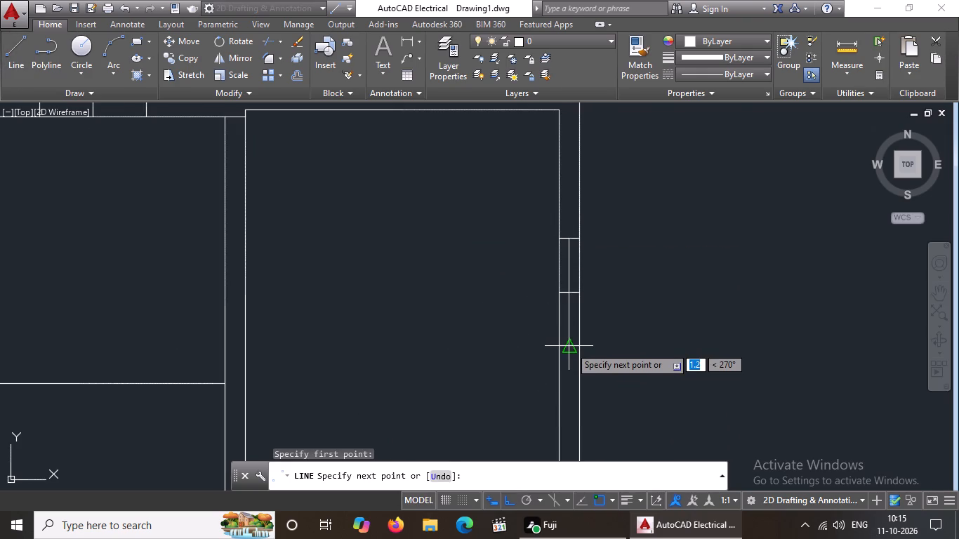
left_click(570, 347)
key("Escape")
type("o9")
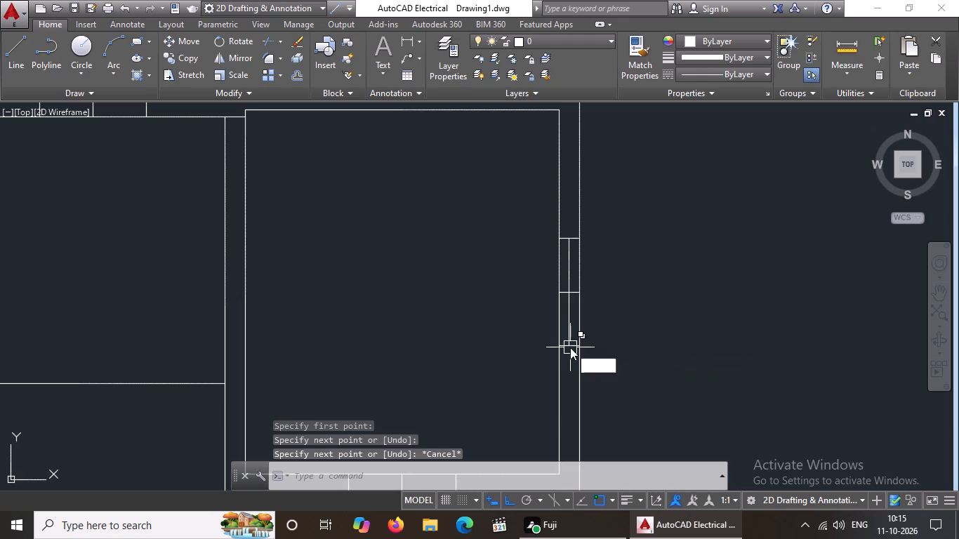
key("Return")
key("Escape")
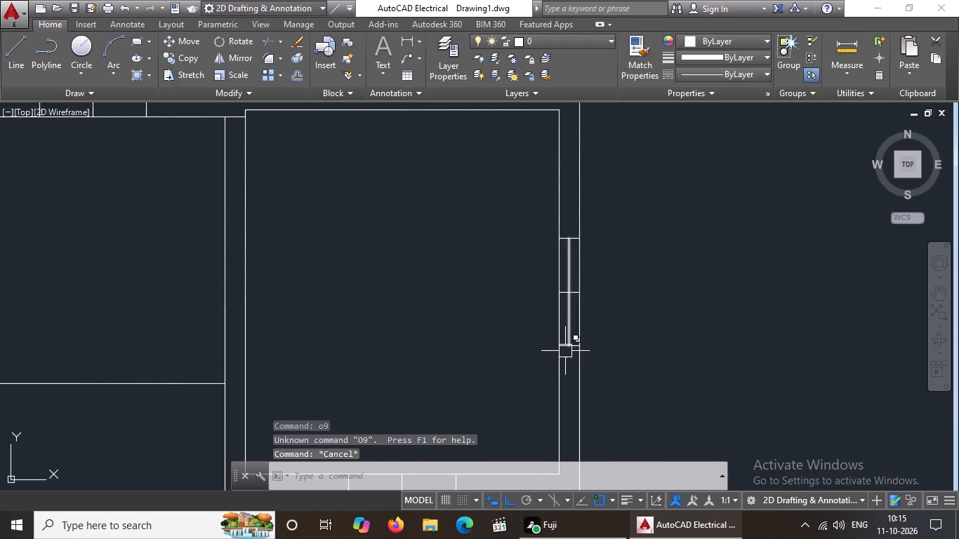
Offset the east-wall window's centre line by 0.02 to both sides.
key("o")
key("Return")
key("0")
key("period")
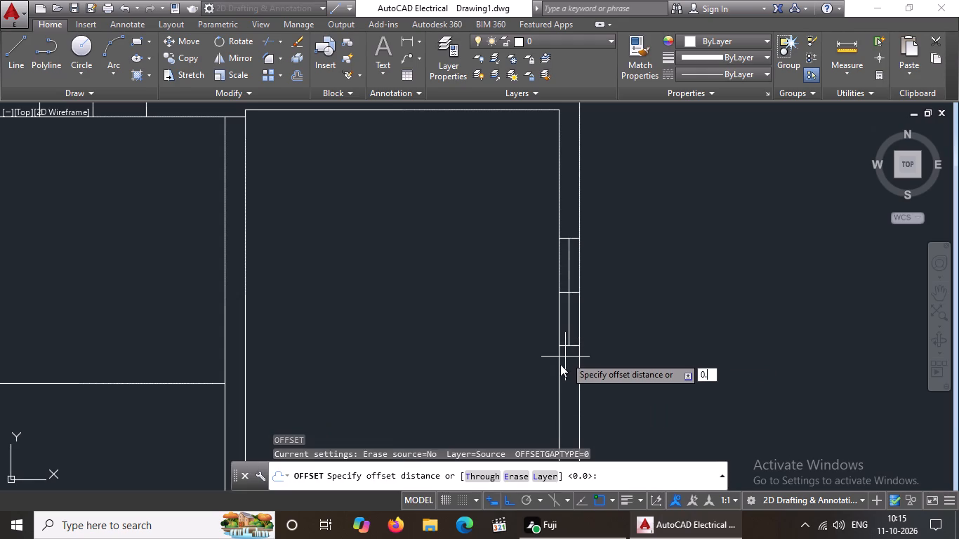
key("0")
key("2")
key("Return")
scroll(570, 352, "up", 1)
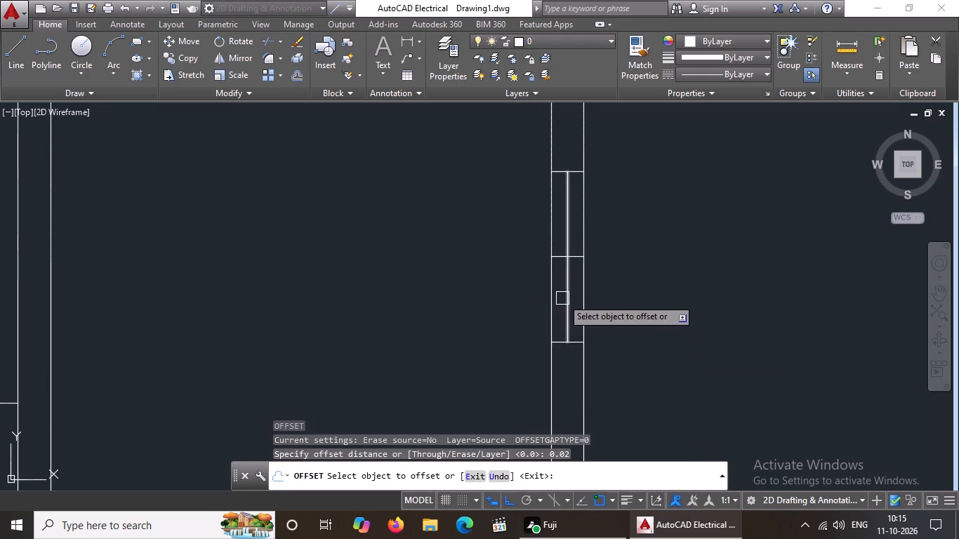
left_click(567, 295)
left_click(553, 301)
scroll(570, 304, "up", 2)
left_click_drag(563, 310, 571, 310)
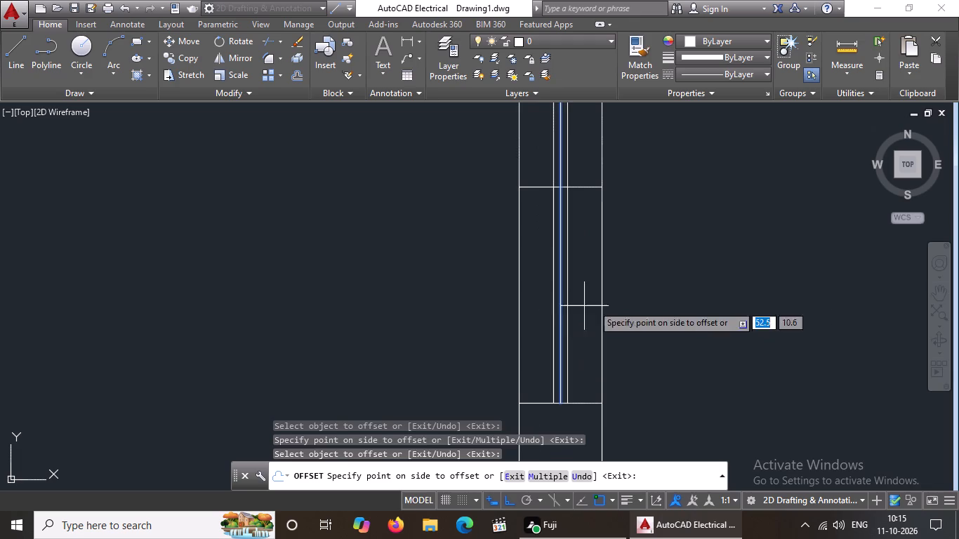
left_click(621, 299)
Offset the lower and upper end lines of the east-wall window opening outward by 0.02.
left_click_drag(585, 401, 588, 434)
left_click(589, 430)
scroll(599, 292, "down", 2)
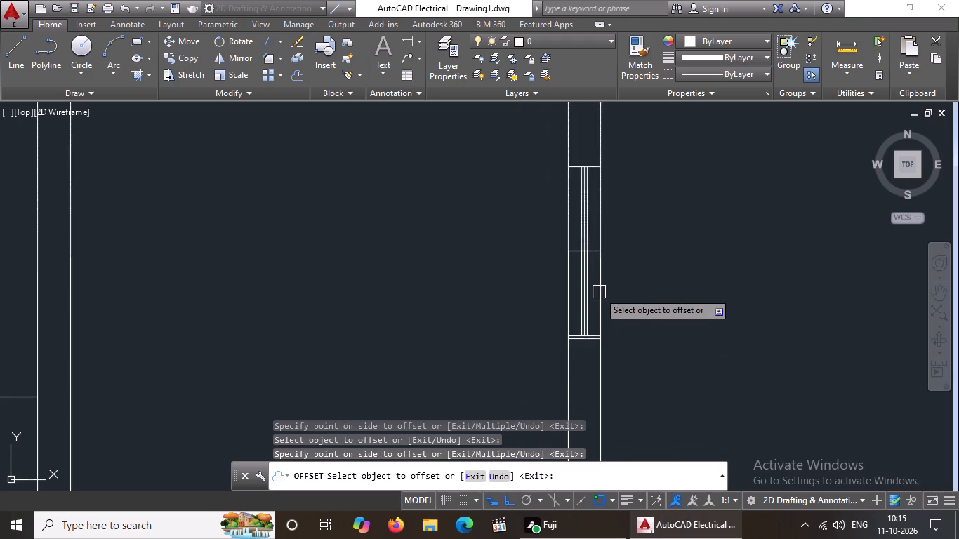
scroll(588, 194, "up", 3)
scroll(601, 158, "down", 2)
middle_click_drag(602, 157, 602, 215)
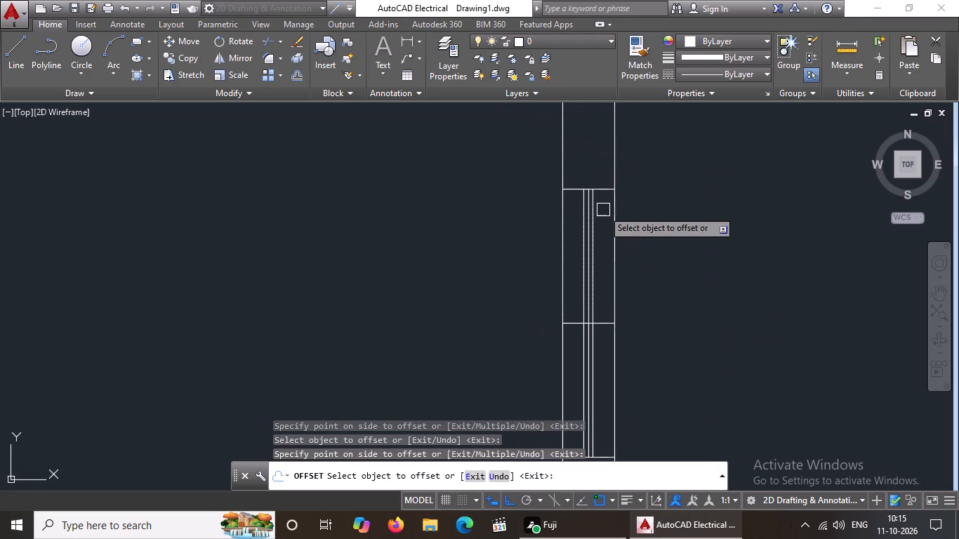
left_click(604, 192)
left_click(609, 164)
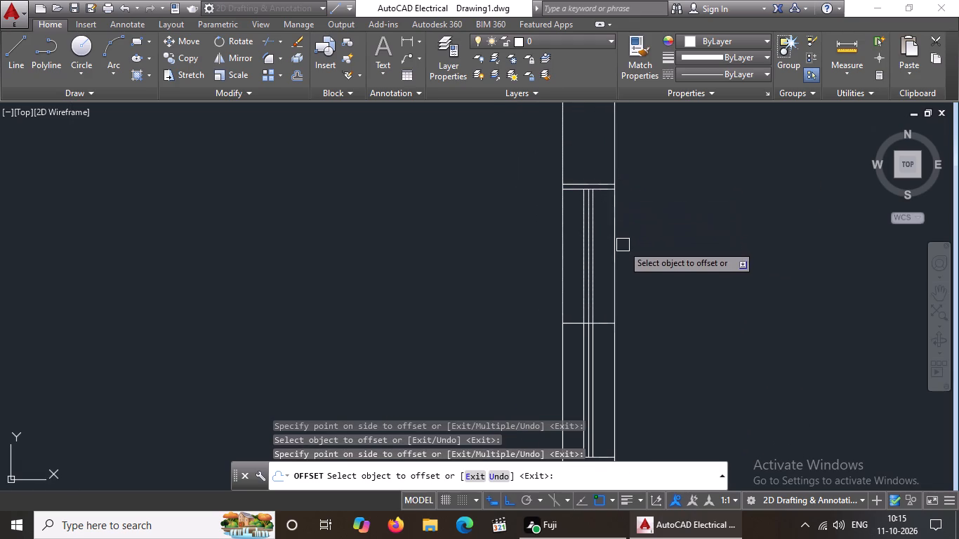
key("Escape")
Erase the middle divider and the centre line of the east-wall window.
left_click(606, 317)
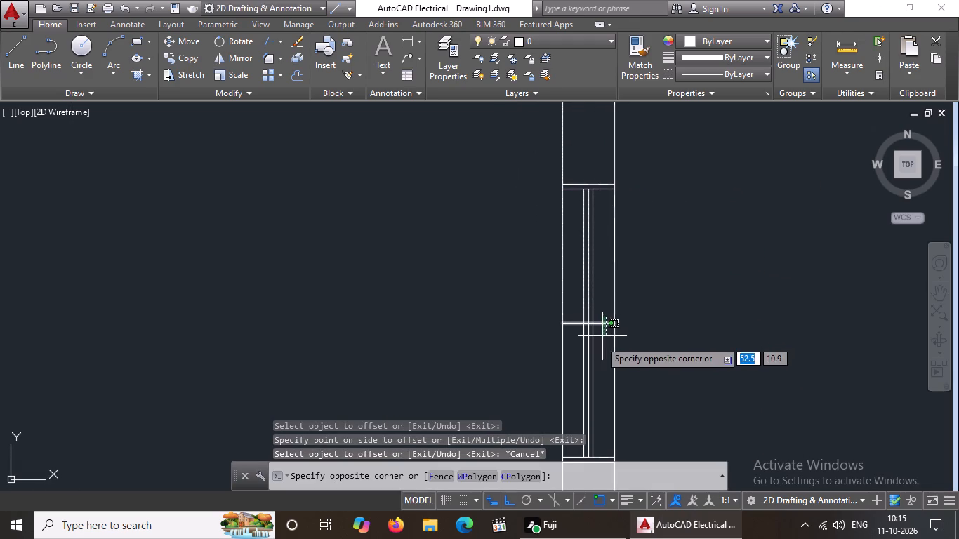
left_click(604, 322)
scroll(604, 335, "up", 2)
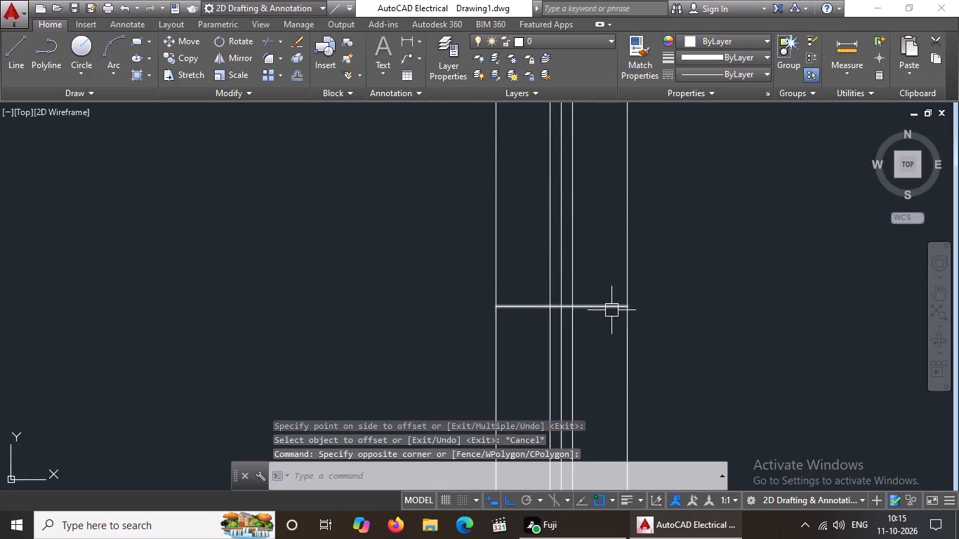
left_click(612, 310)
key("Delete")
left_click(563, 316)
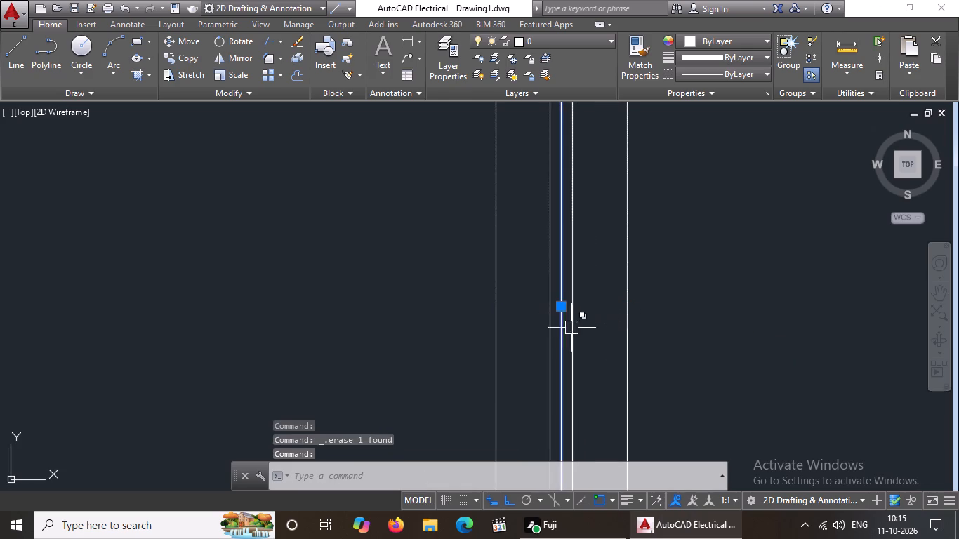
key("Delete")
Draw a horizontal centre line about 1.2 long between the end-line midpoints of the window opening in the bottom room's south wall.
scroll(591, 327, "down", 5)
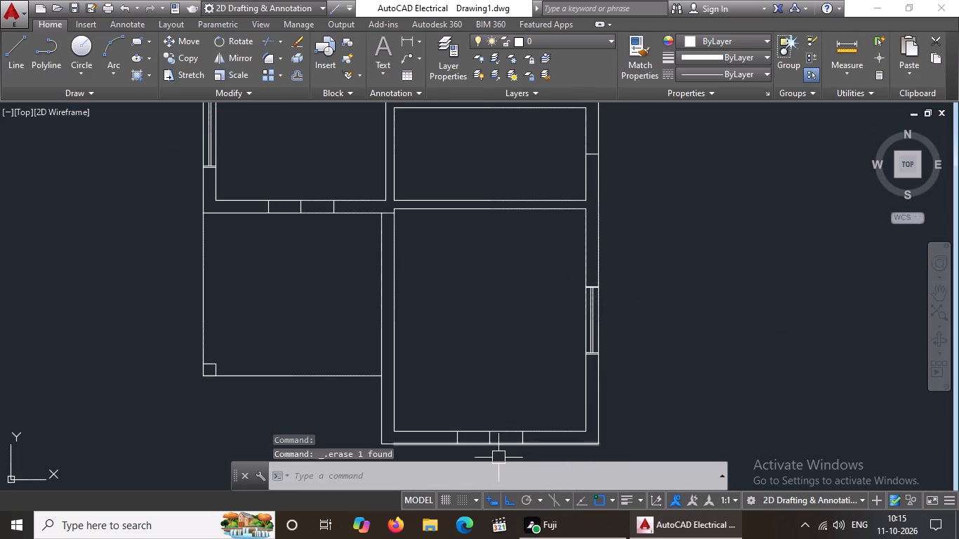
middle_click_drag(501, 460, 528, 397)
scroll(528, 397, "up", 2)
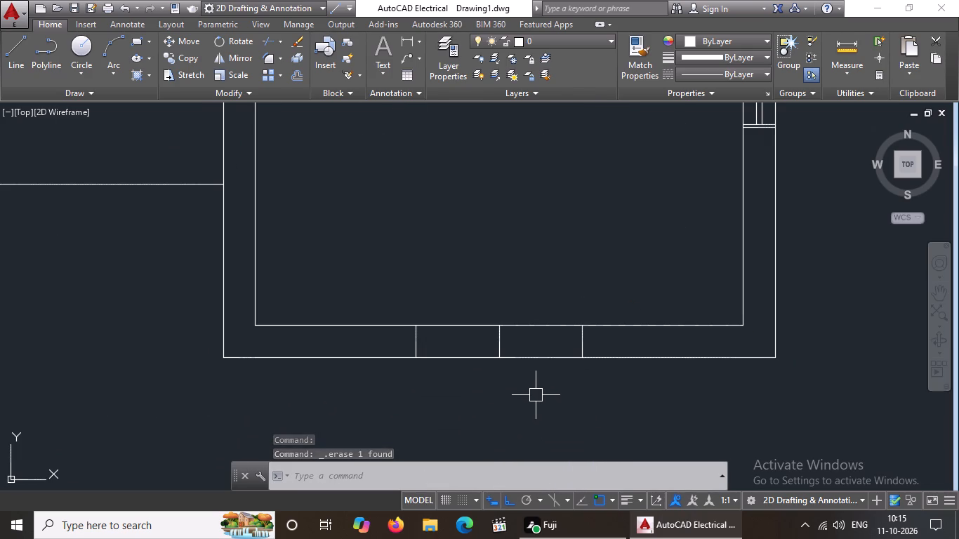
key("Escape")
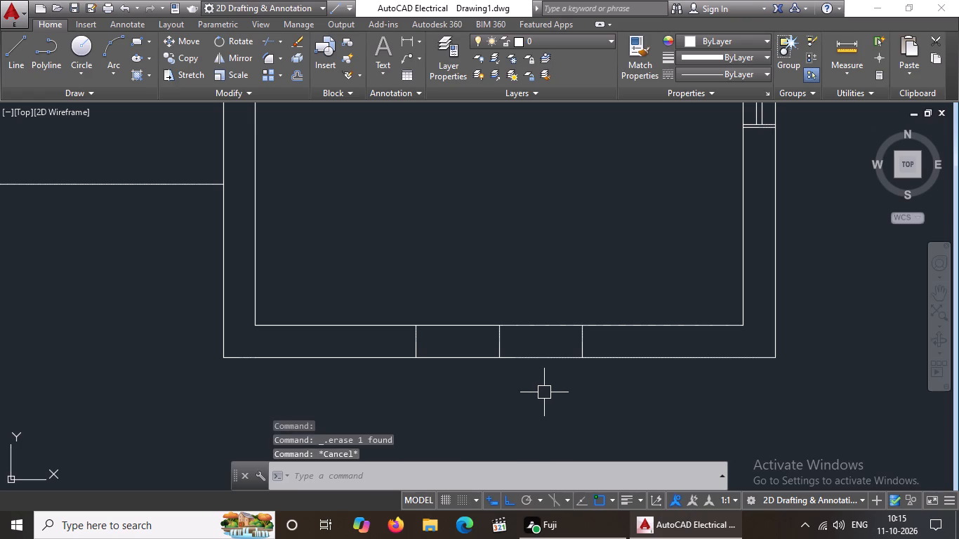
left_click(17, 64)
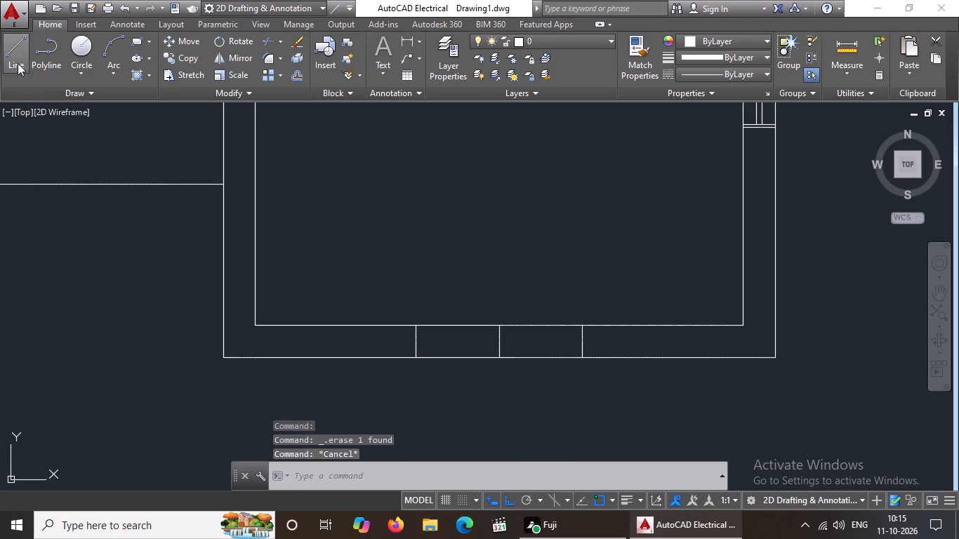
left_click(416, 342)
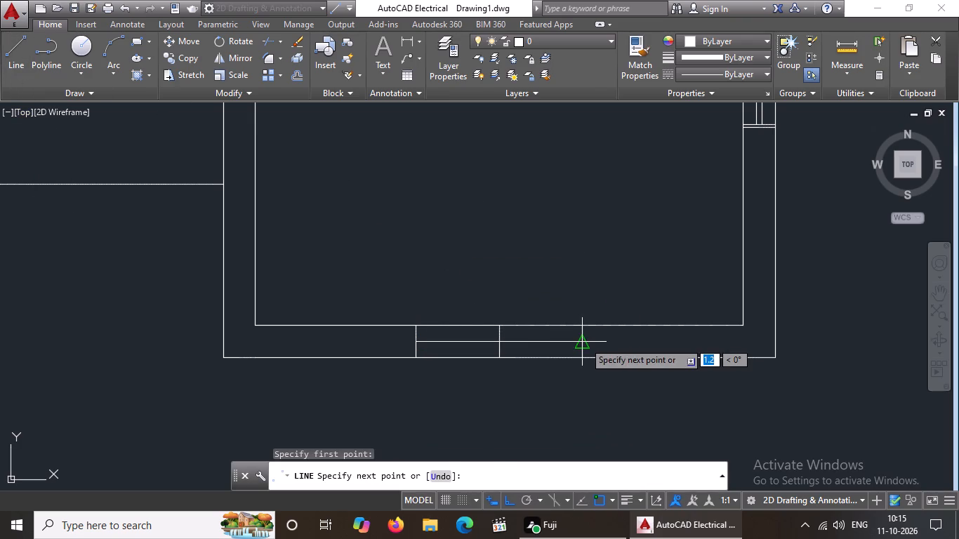
left_click(586, 342)
key("Escape")
Offset the south-wall window's centre line by 0.02 above and below.
key("o")
key("Return")
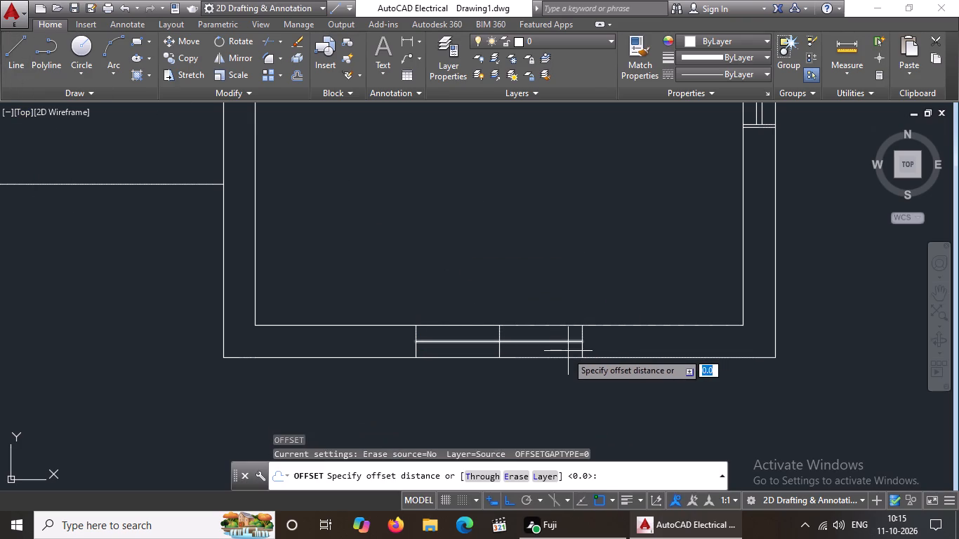
key("0")
key("period")
key("0")
key("2")
key("Return")
scroll(571, 348, "up", 2)
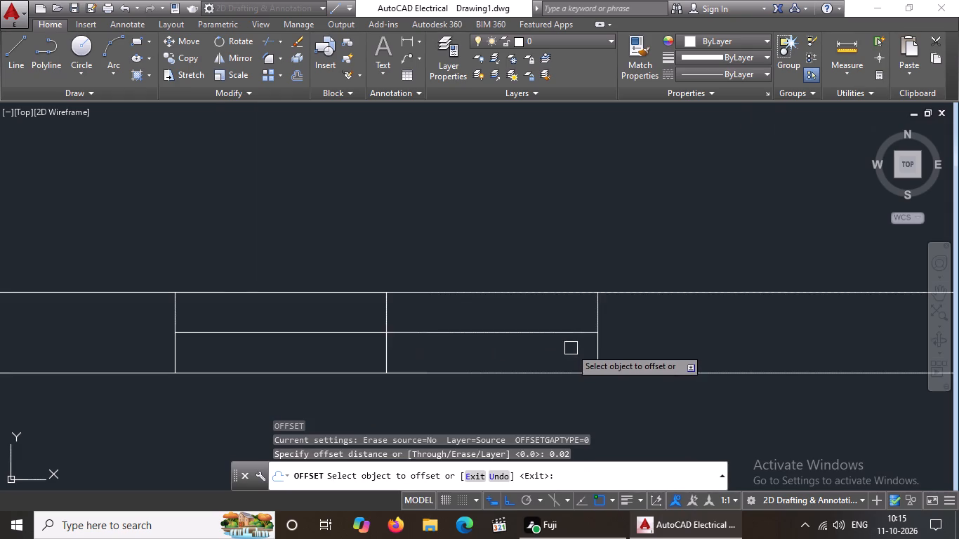
left_click(540, 337)
left_click(541, 310)
left_click(543, 331)
left_click(536, 373)
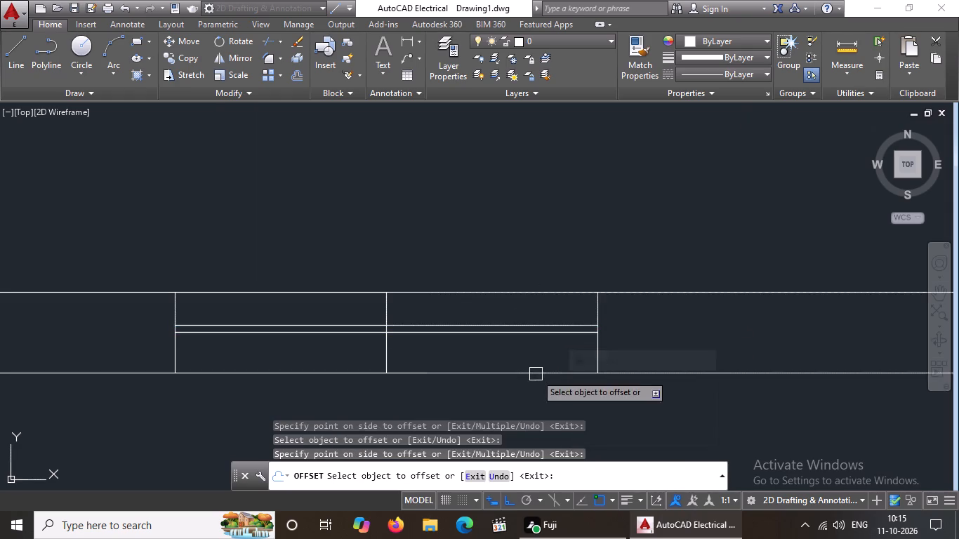
left_click(550, 337)
left_click(545, 368)
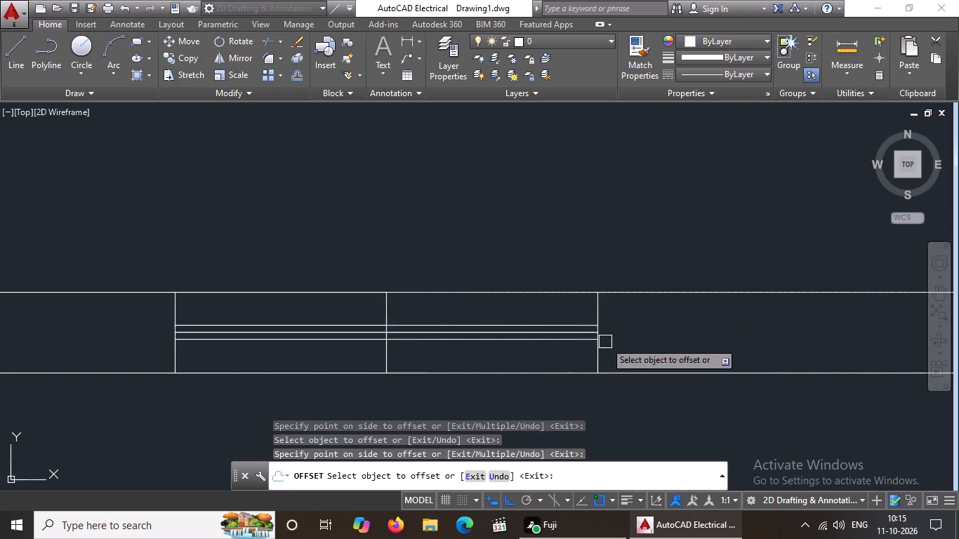
Offset both end lines of the south-wall window opening outward by 0.02.
scroll(609, 344, "up", 2)
left_click_drag(583, 368, 604, 366)
left_click(667, 357)
scroll(478, 341, "down", 2)
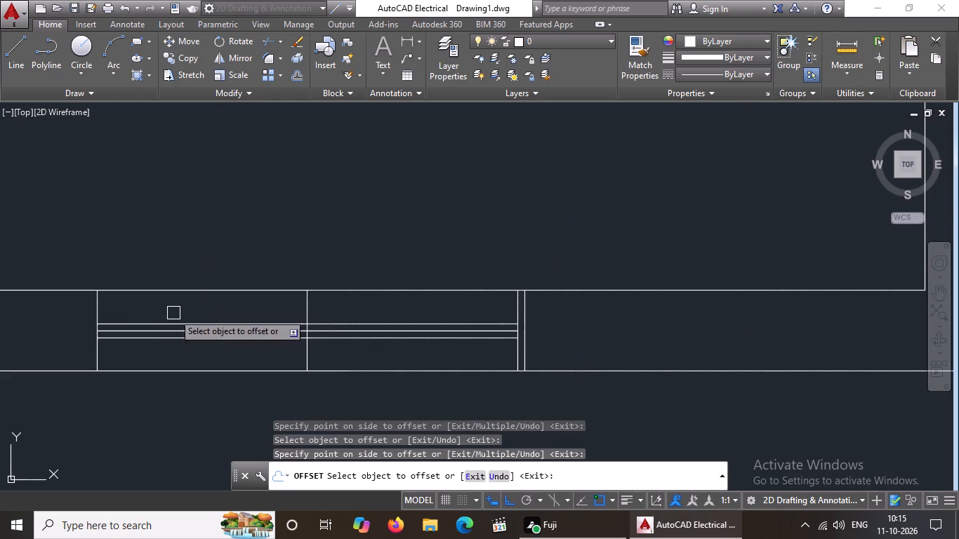
left_click(101, 310)
left_click(41, 323)
key("Escape")
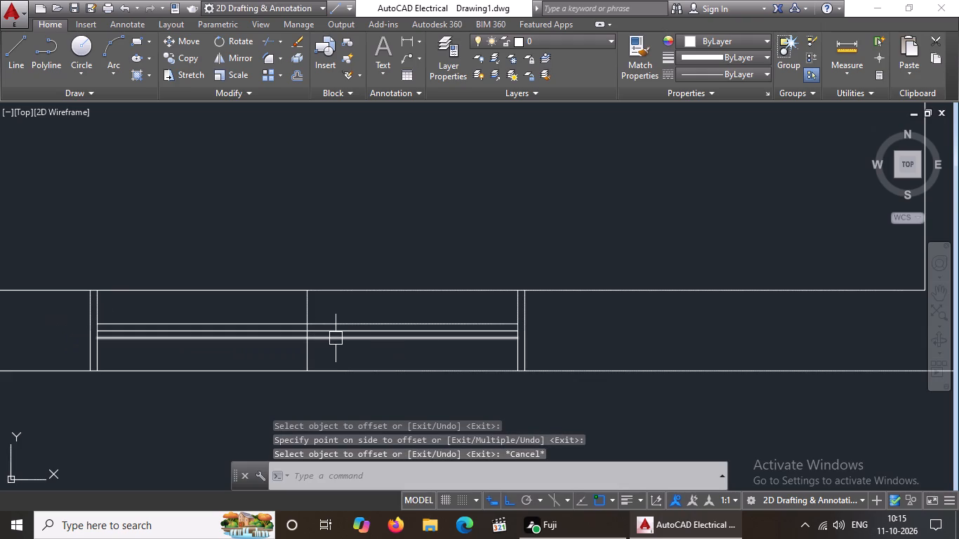
Erase the overlapping centre lines and the middle divider of the south-wall window.
scroll(329, 336, "up", 2)
left_click(324, 328)
key("Delete")
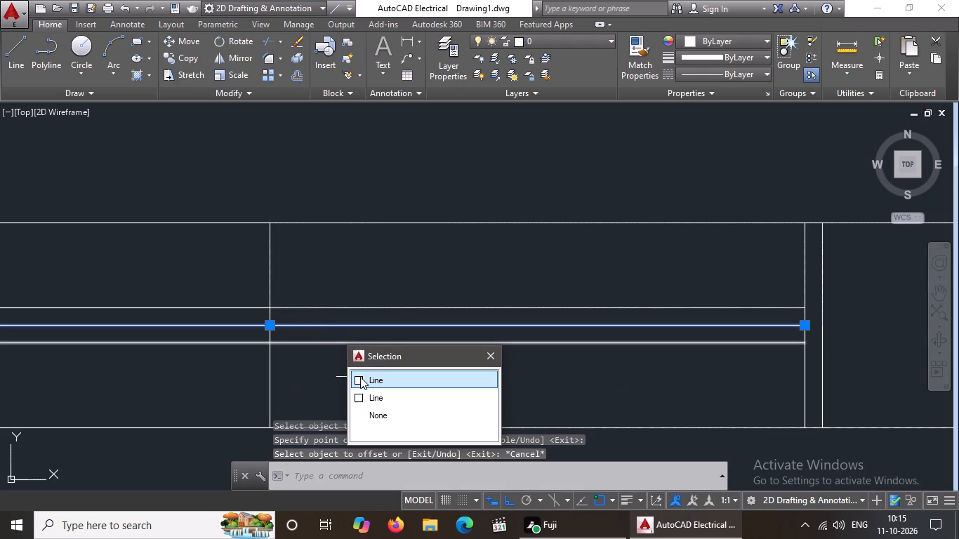
left_click(362, 380)
left_click(364, 380)
key("Delete")
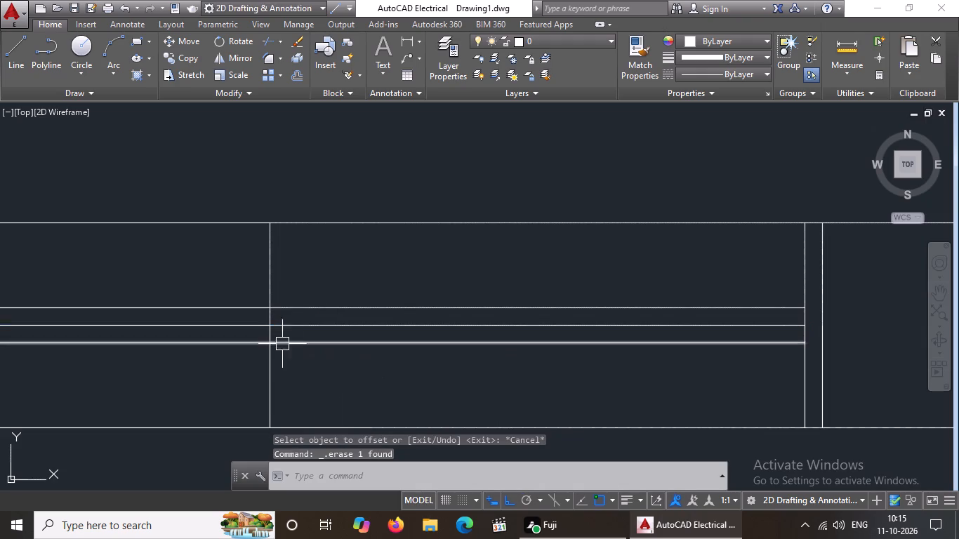
left_click(303, 325)
key("Delete")
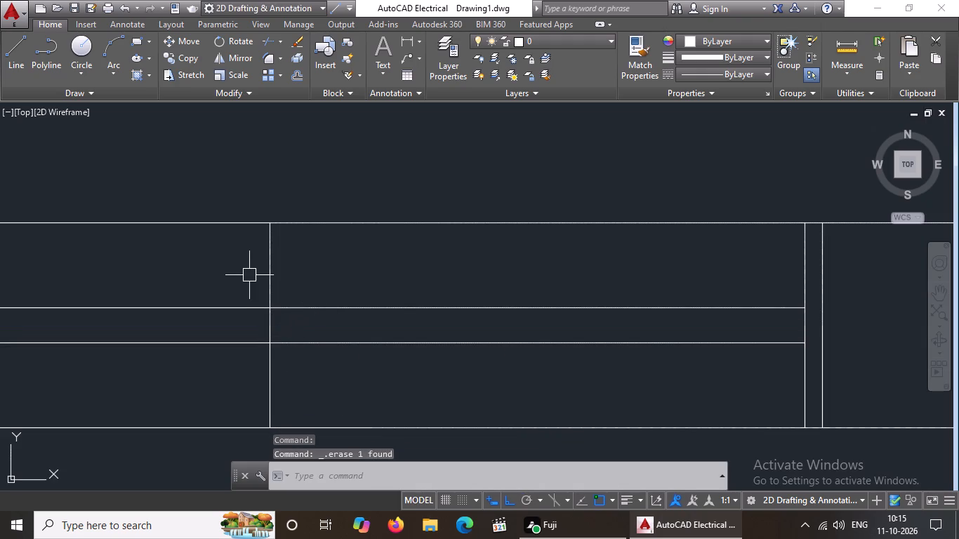
left_click(273, 272)
key("Delete")
Draw a horizontal centre line between the end-line midpoints of the opening in the wall above the area with the small corner square.
scroll(433, 310, "down", 7)
middle_click_drag(262, 216, 341, 351)
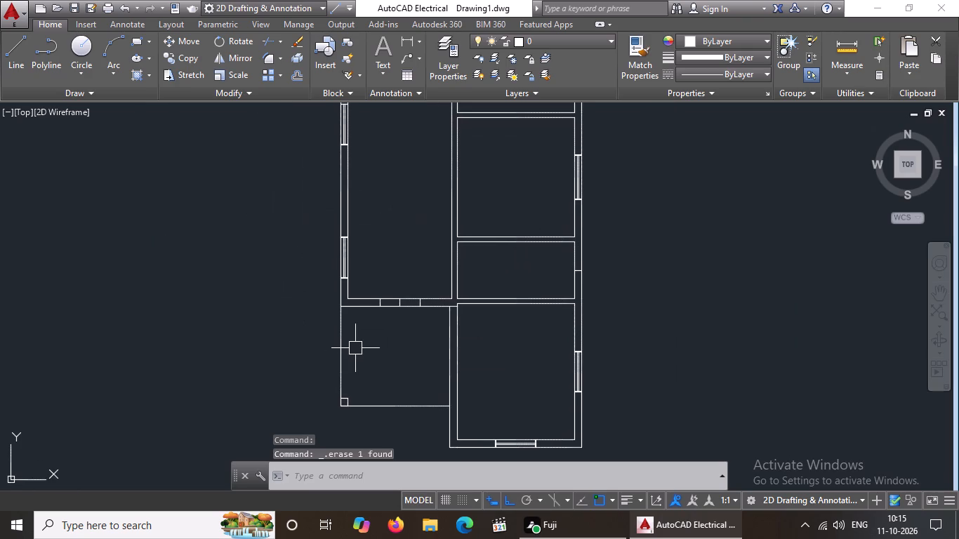
key("Escape")
left_click(20, 61)
scroll(425, 307, "up", 1)
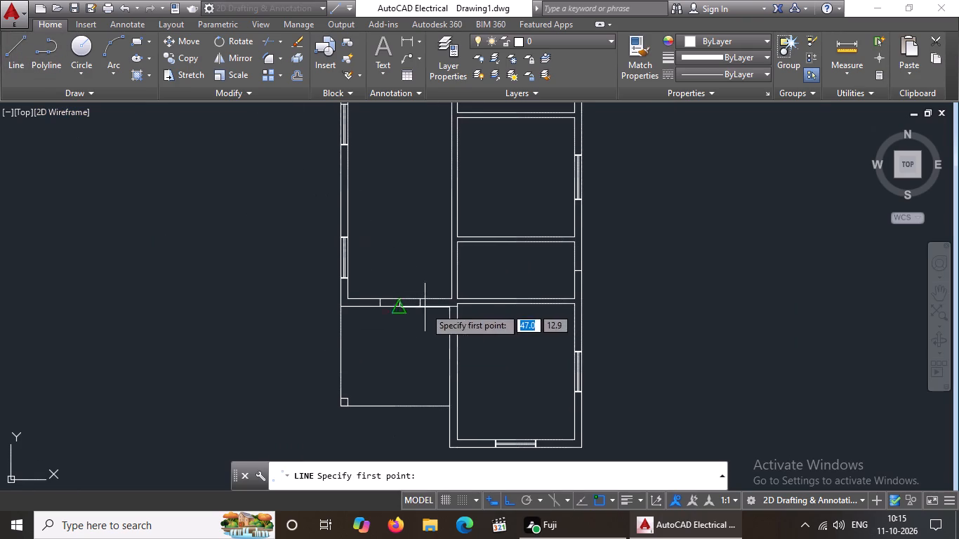
scroll(425, 307, "up", 2)
left_click_drag(232, 293, 246, 293)
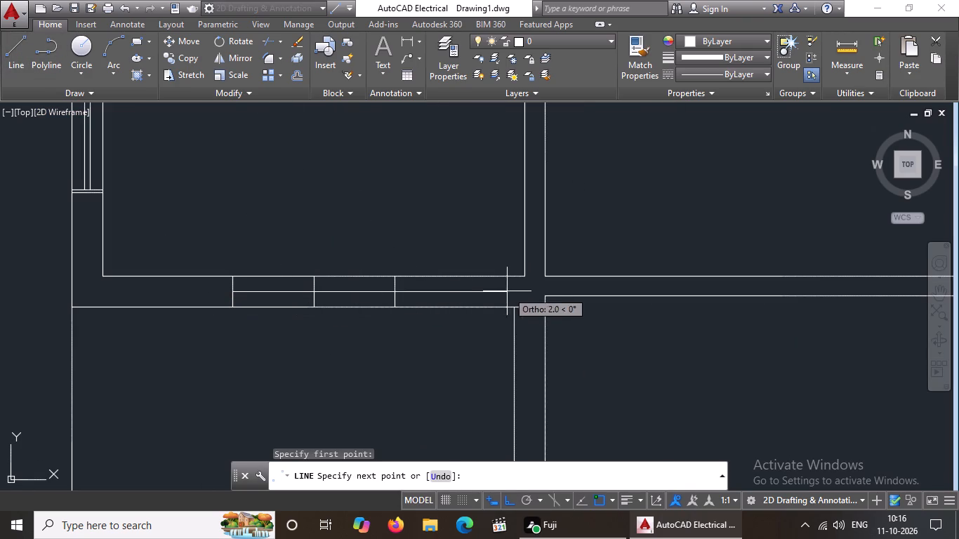
left_click(395, 295)
key("Escape")
key("Escape")
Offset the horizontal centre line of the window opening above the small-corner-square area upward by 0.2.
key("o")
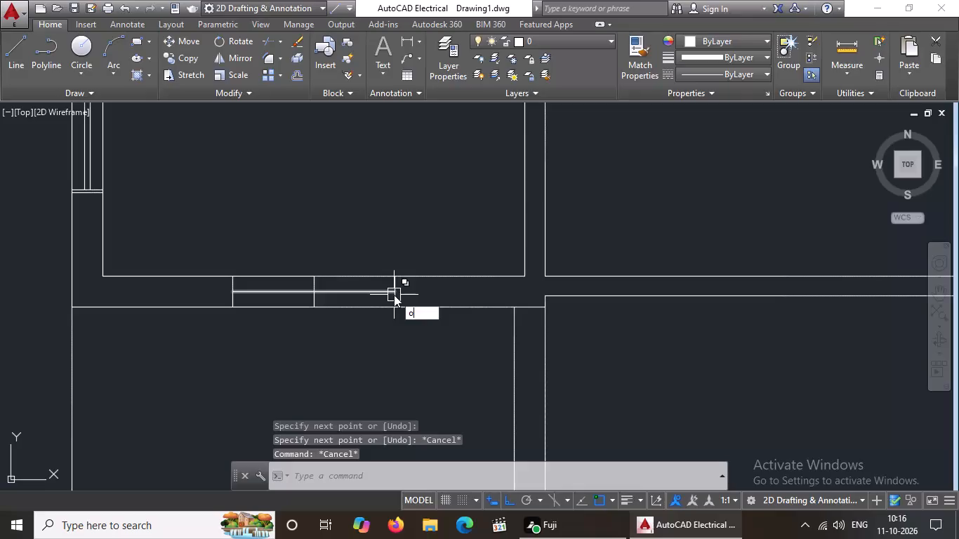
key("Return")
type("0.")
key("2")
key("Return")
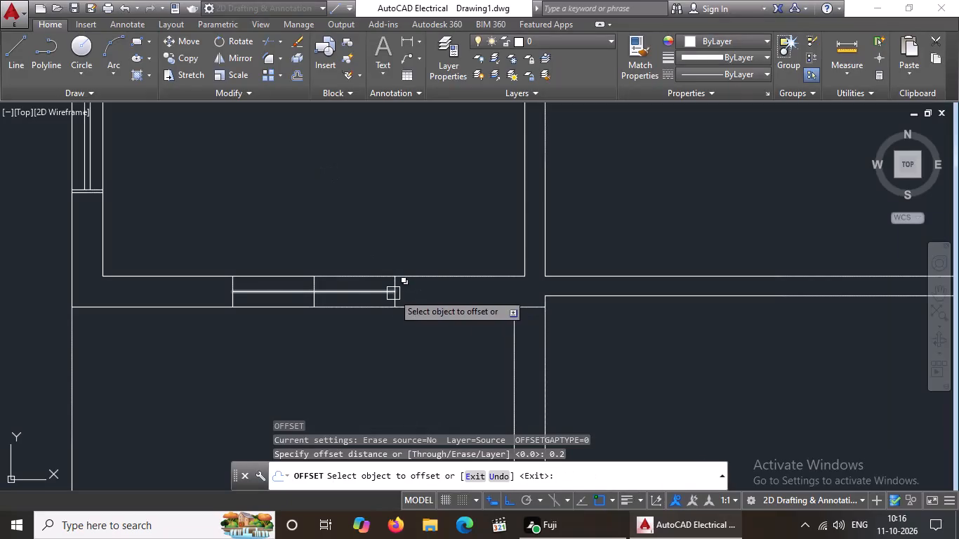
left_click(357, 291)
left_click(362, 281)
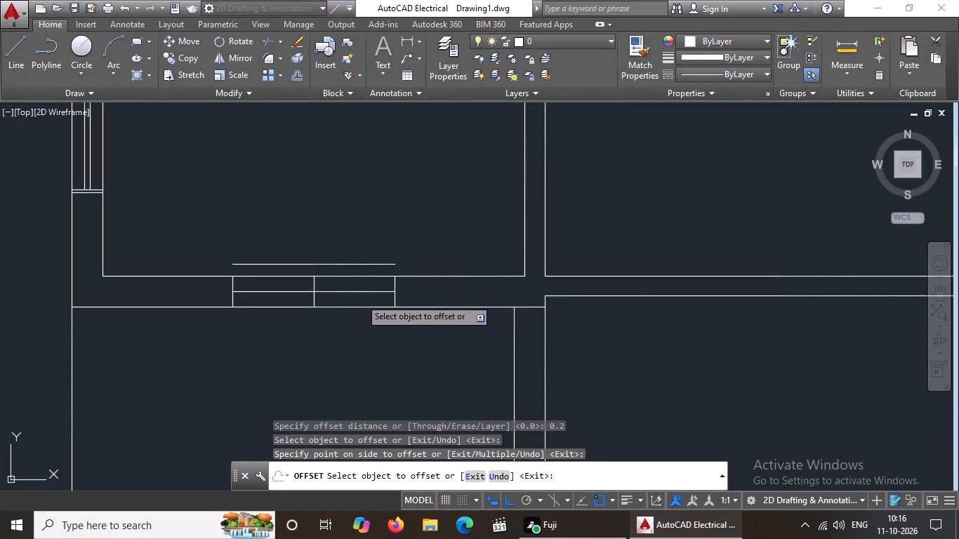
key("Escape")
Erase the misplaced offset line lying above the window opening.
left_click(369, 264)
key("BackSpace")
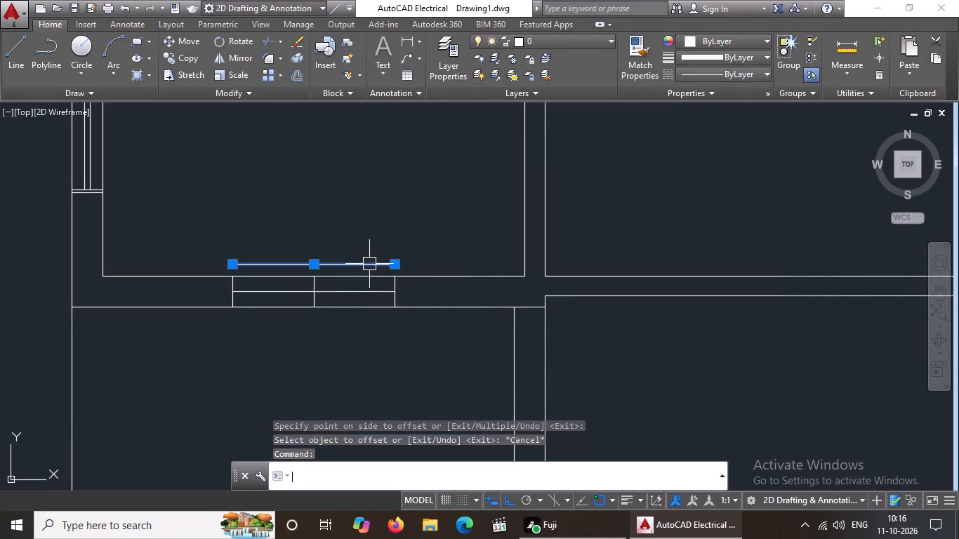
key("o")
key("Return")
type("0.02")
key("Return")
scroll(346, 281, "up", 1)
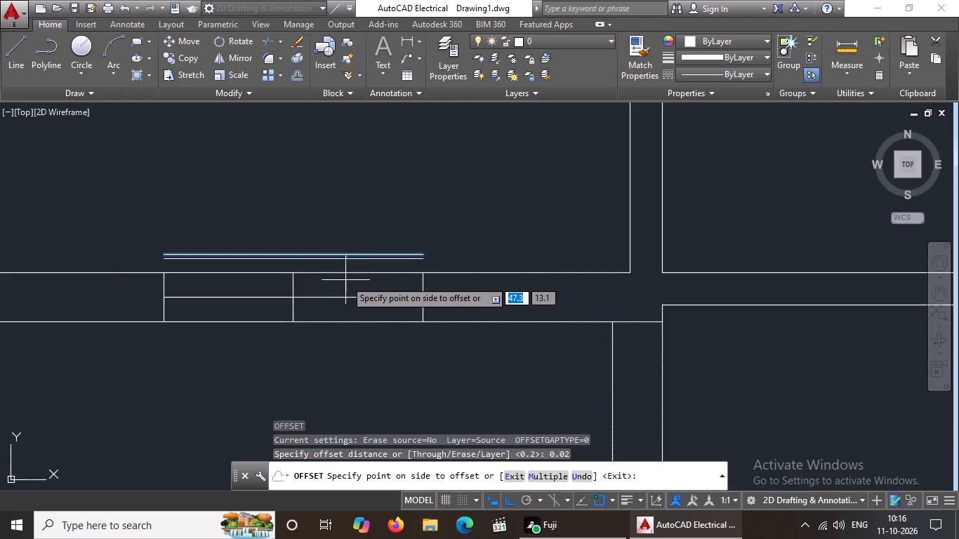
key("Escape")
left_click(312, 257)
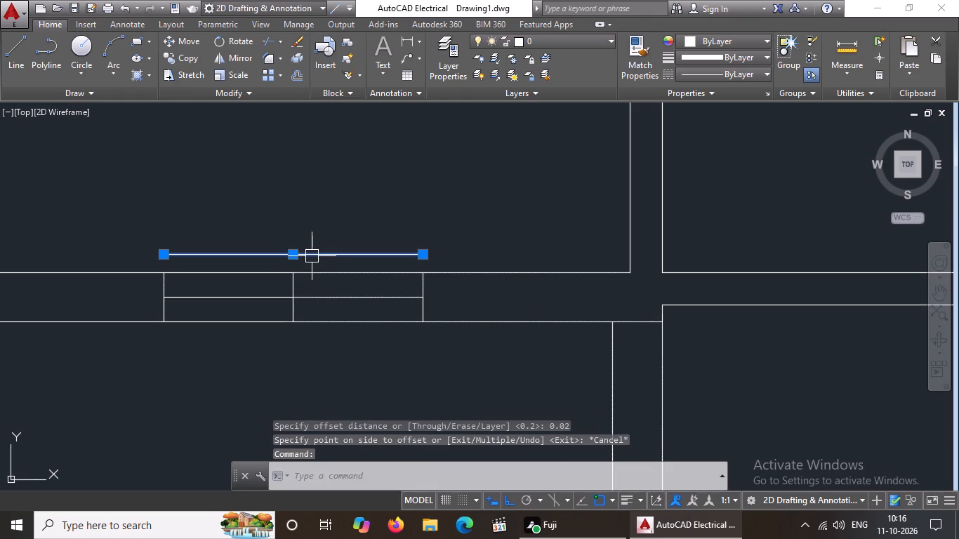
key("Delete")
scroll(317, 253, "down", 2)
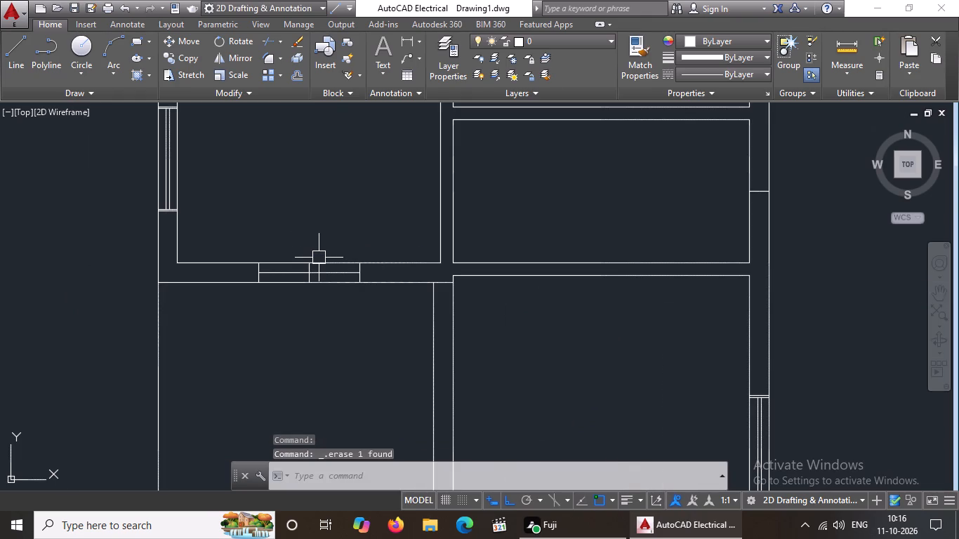
Offset the horizontal centre line of the window above the small-corner-square area by 0.02 above and below.
key("Escape")
key("o")
key("Return")
type("0.02")
key("Return")
scroll(364, 297, "up", 2)
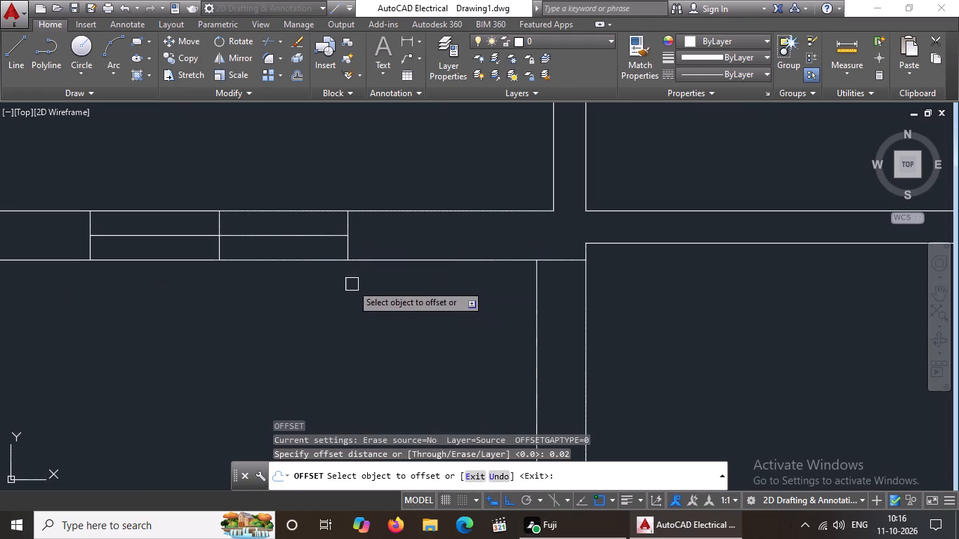
left_click(305, 239)
left_click(301, 219)
left_click(303, 237)
left_click(300, 251)
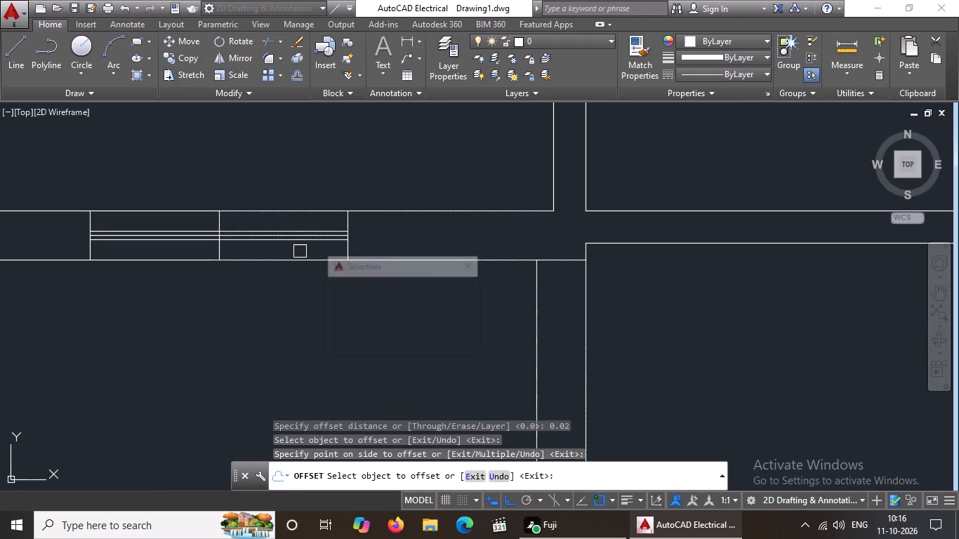
Offset both end lines of the window above the small-corner-square area outward by 0.02.
left_click(348, 248)
left_click(402, 246)
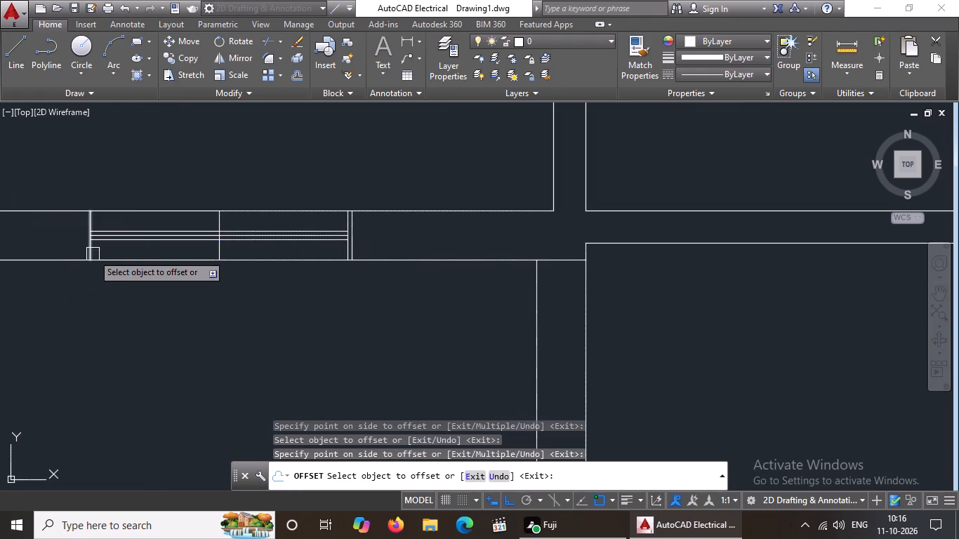
left_click(93, 253)
left_click(56, 244)
key("Escape")
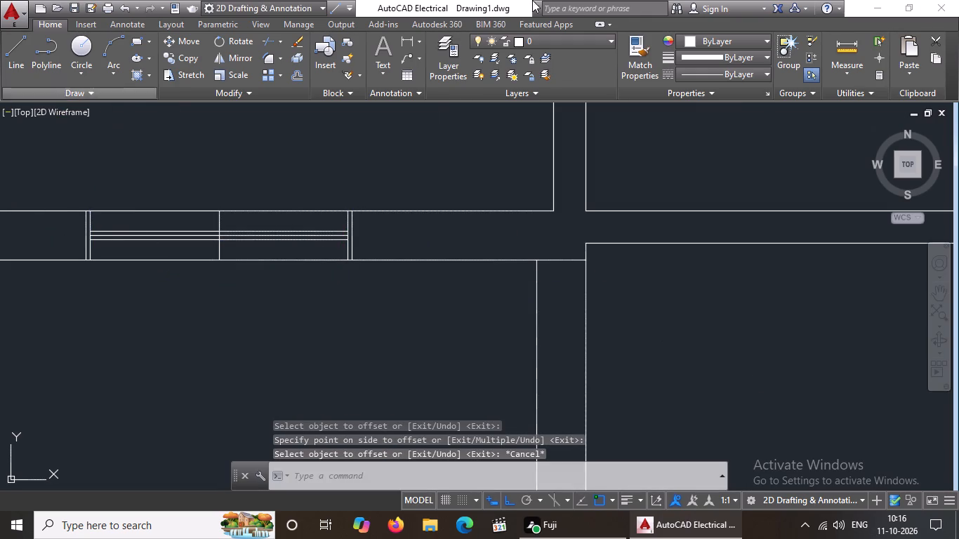
Erase the middle divider and the original centre line of the window above the small-corner-square area.
scroll(254, 232, "up", 2)
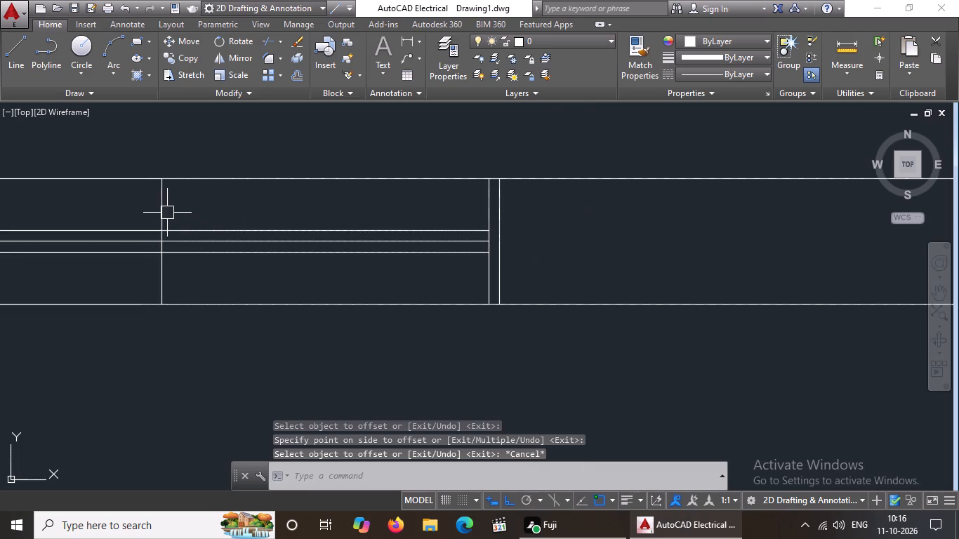
left_click(157, 218)
key("Delete")
scroll(285, 199, "down", 1)
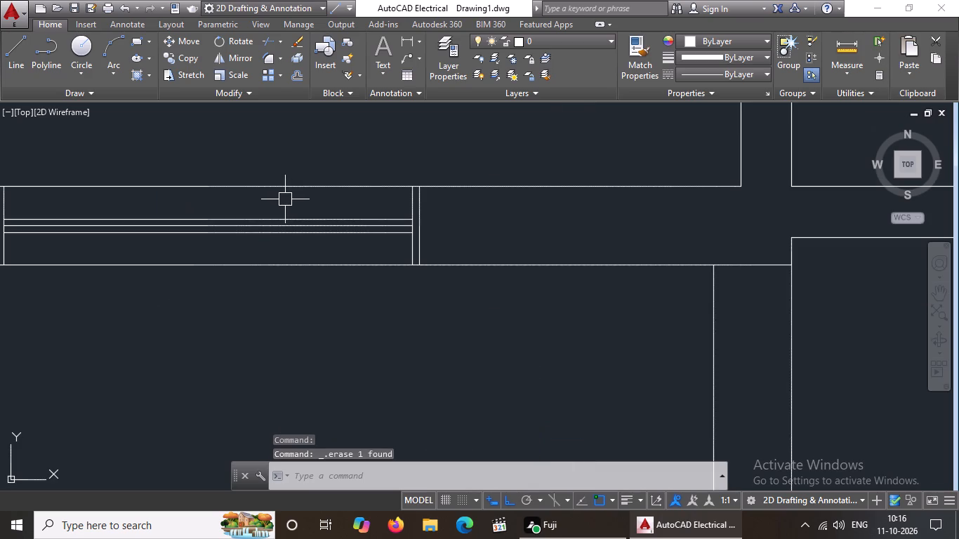
scroll(266, 231, "up", 2)
left_click(271, 220)
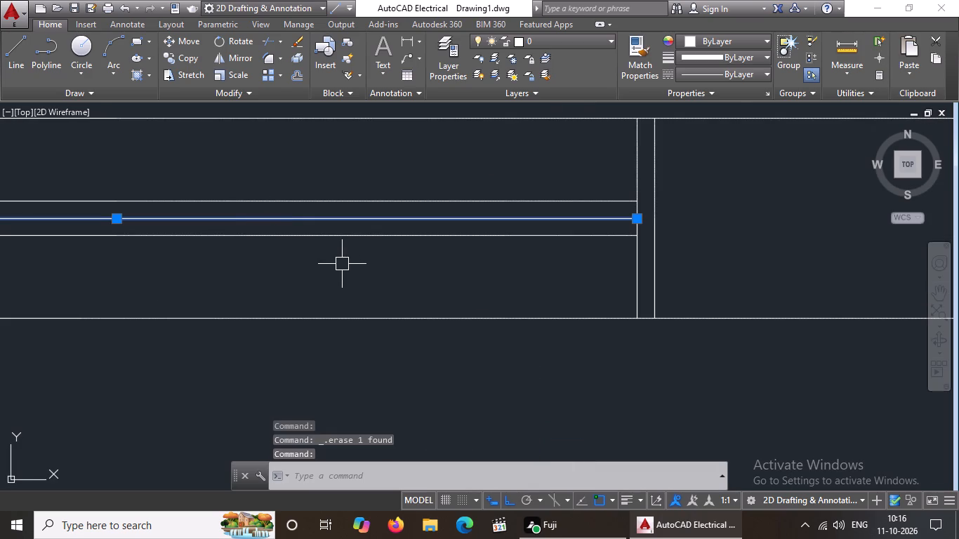
key("Delete")
Look over the whole floor plan for wall openings still lacking a window symbol.
scroll(426, 239, "down", 6)
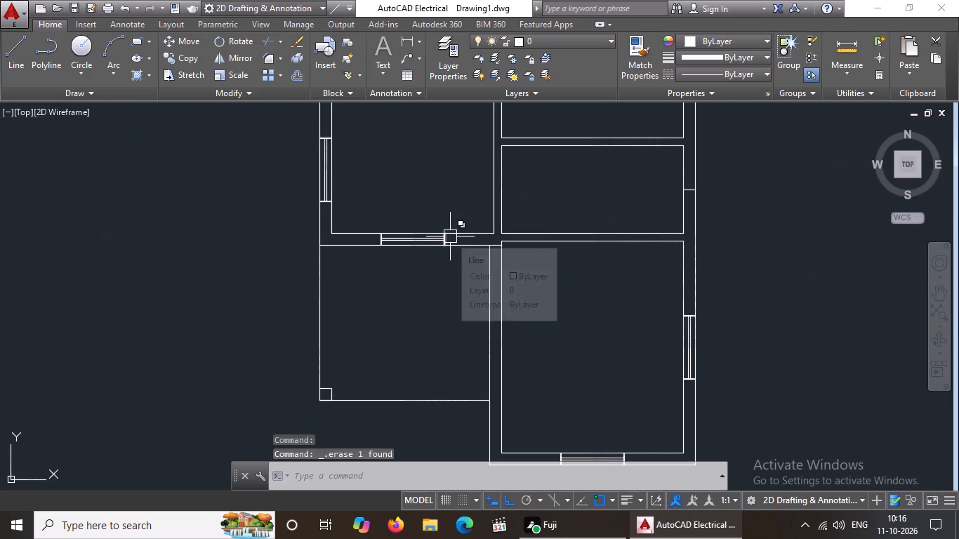
scroll(468, 213, "down", 3)
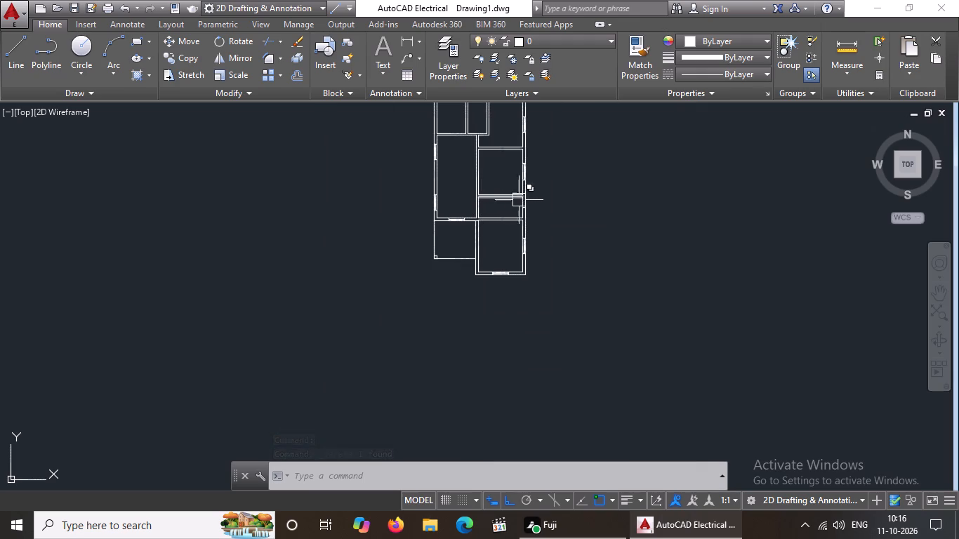
middle_click_drag(524, 199, 527, 324)
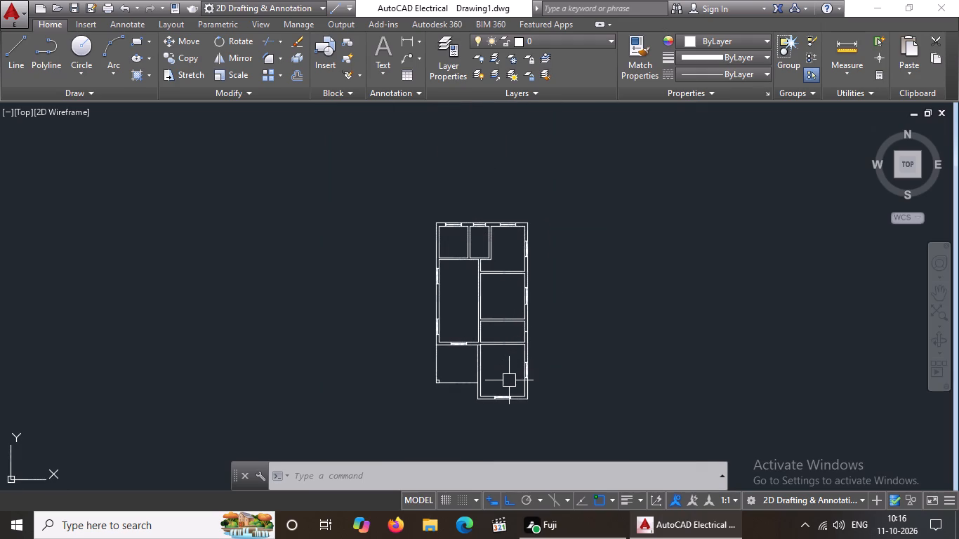
scroll(527, 359, "up", 2)
scroll(524, 286, "down", 2)
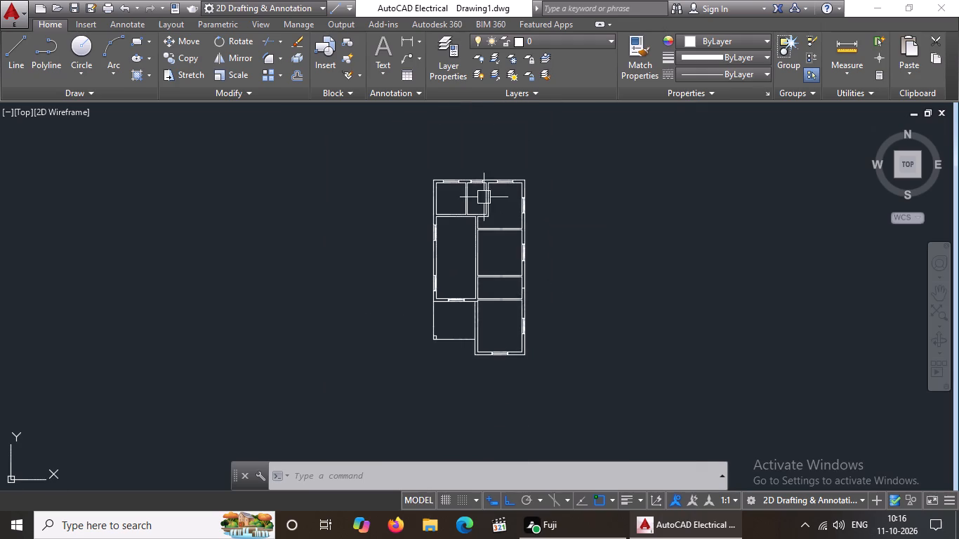
scroll(483, 191, "up", 2)
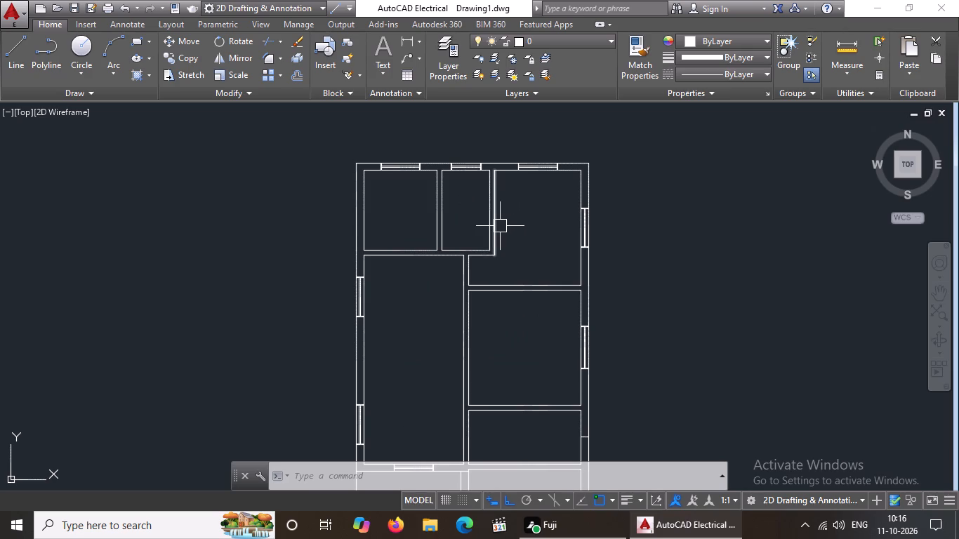
scroll(527, 272, "down", 2)
scroll(544, 349, "up", 2)
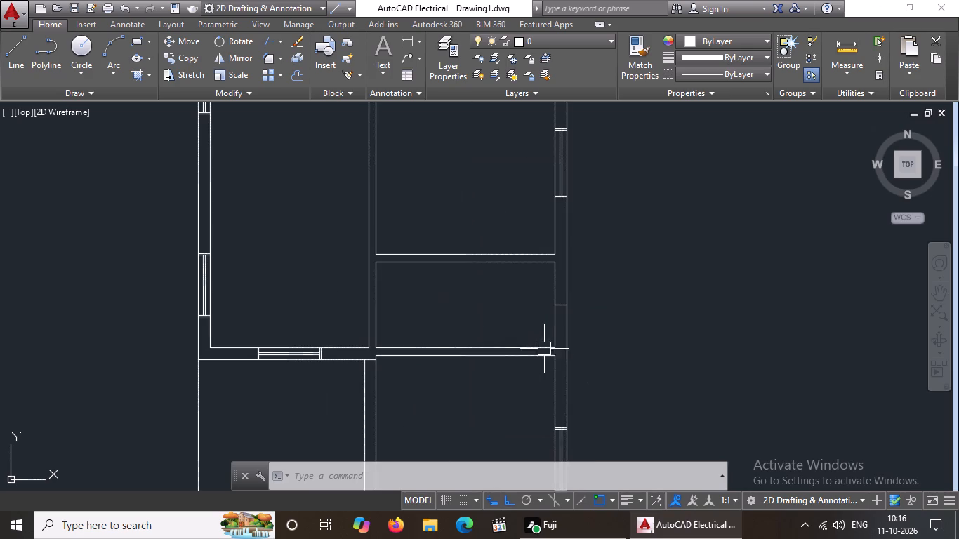
Offset the single cross line in the east wall of the small room above the bottom room by 0.45 above and below.
scroll(544, 349, "up", 1)
key("Escape")
key("o")
key("Return")
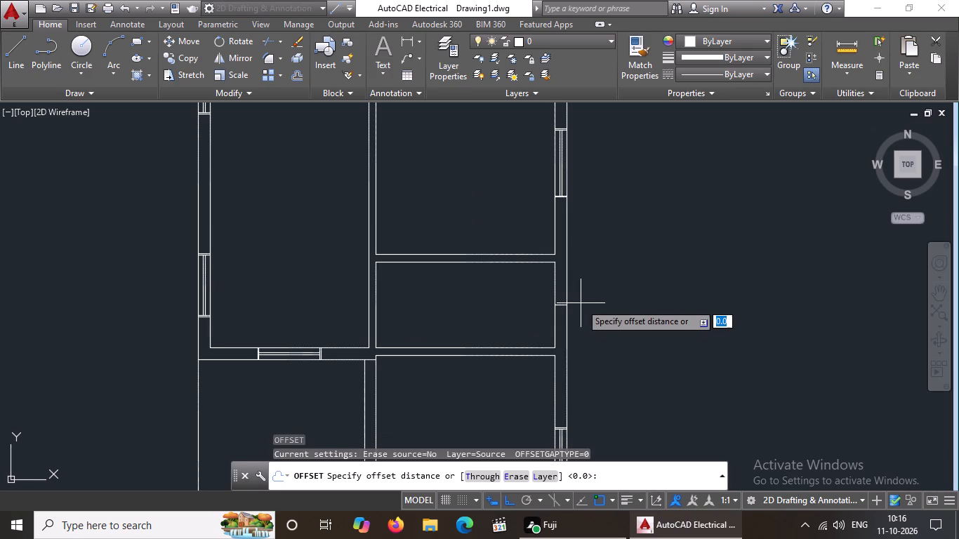
type("0.")
key("4")
key("5")
key("Return")
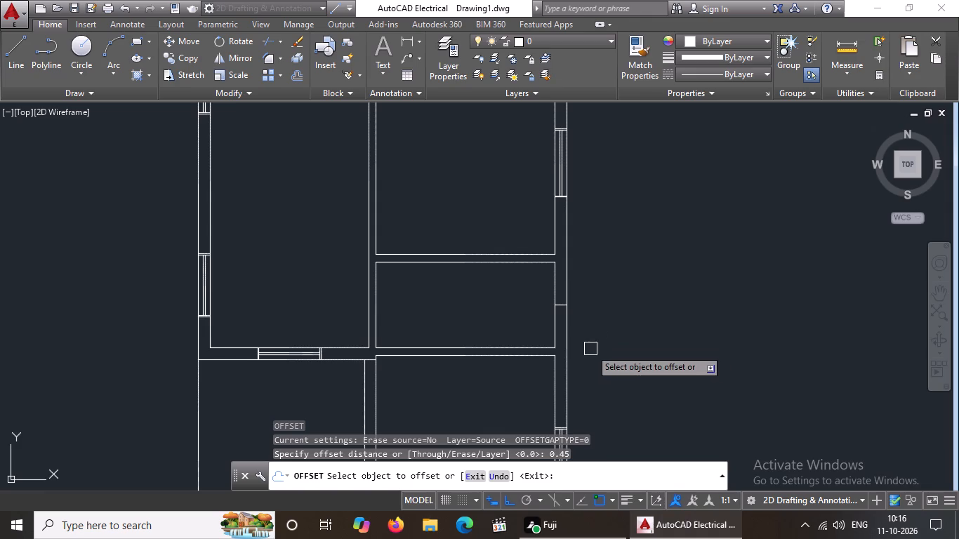
scroll(590, 349, "up", 1)
left_click(541, 278)
left_click(543, 241)
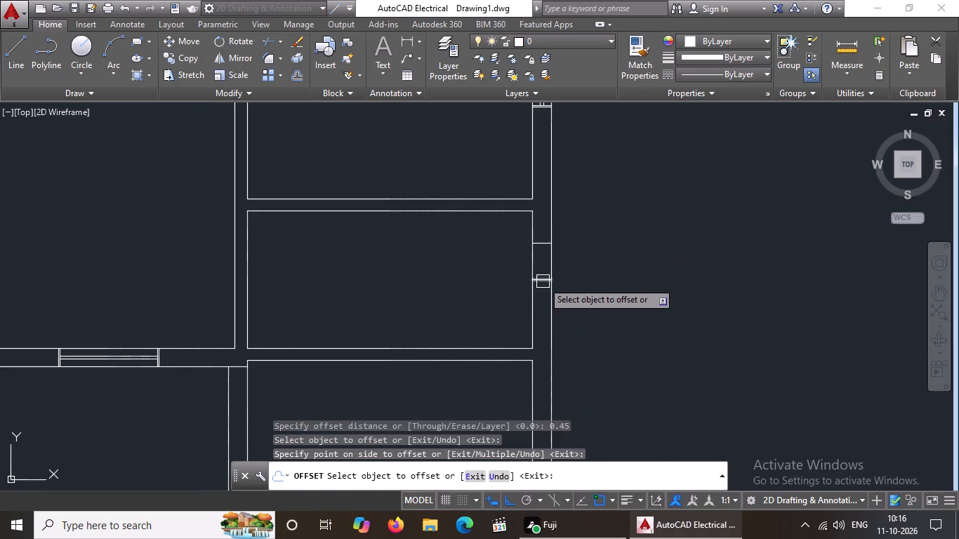
left_click_drag(543, 280, 541, 288)
left_click(528, 335)
key("Escape")
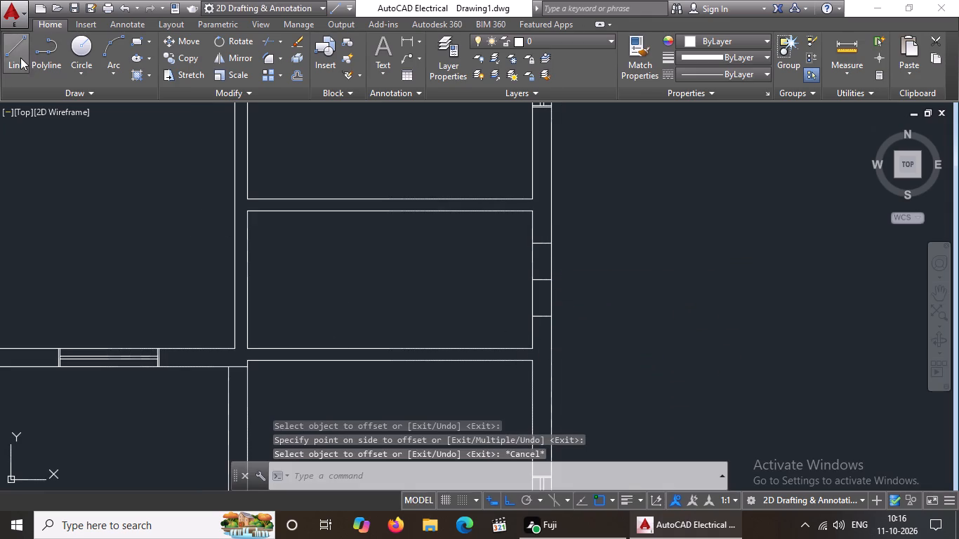
Draw a vertical centre line between the midpoints of the small room's east-wall window end lines.
left_click(20, 58)
left_click(545, 243)
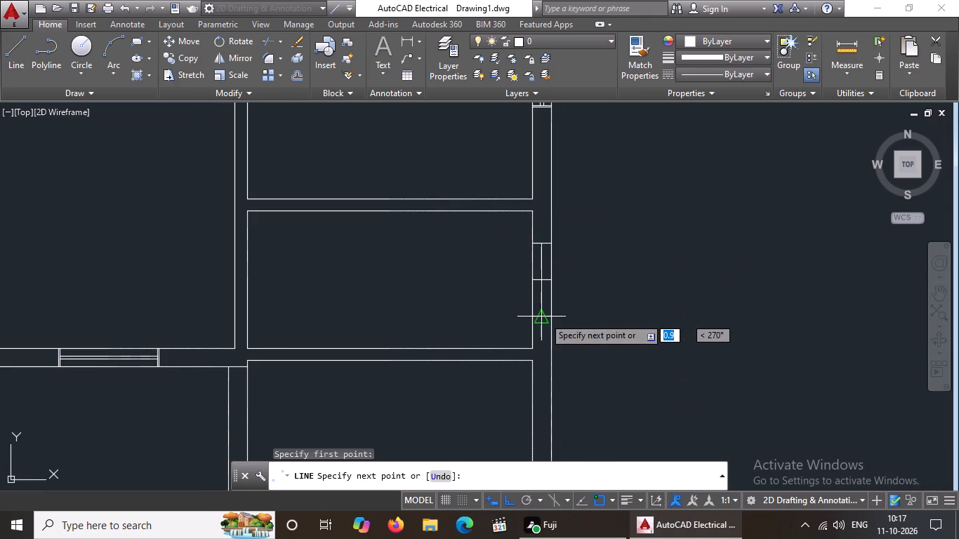
left_click(543, 314)
key("Escape")
Offset the vertical centre line of the small room's east-wall window by 0.02 to both sides.
key("o")
key("Return")
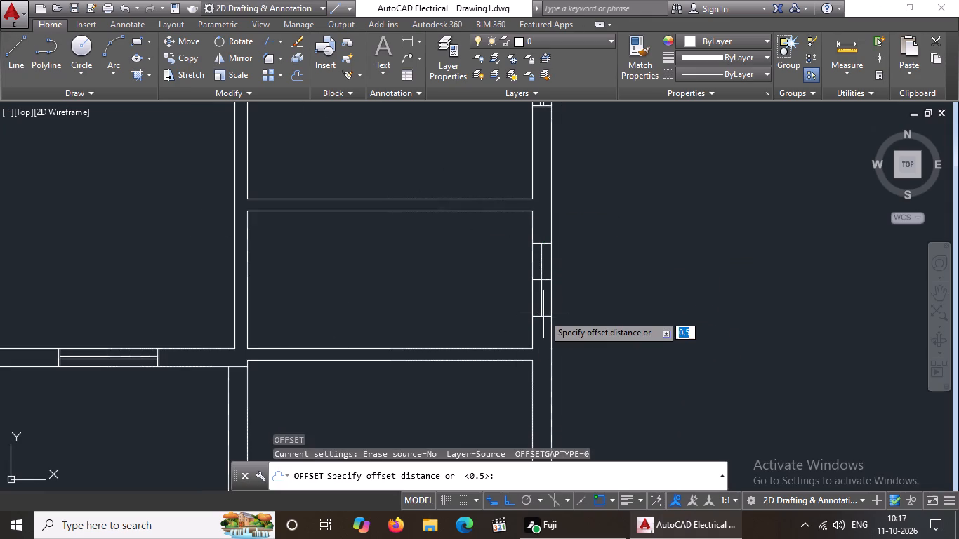
type("0.02")
key("Return")
scroll(526, 374, "up", 1)
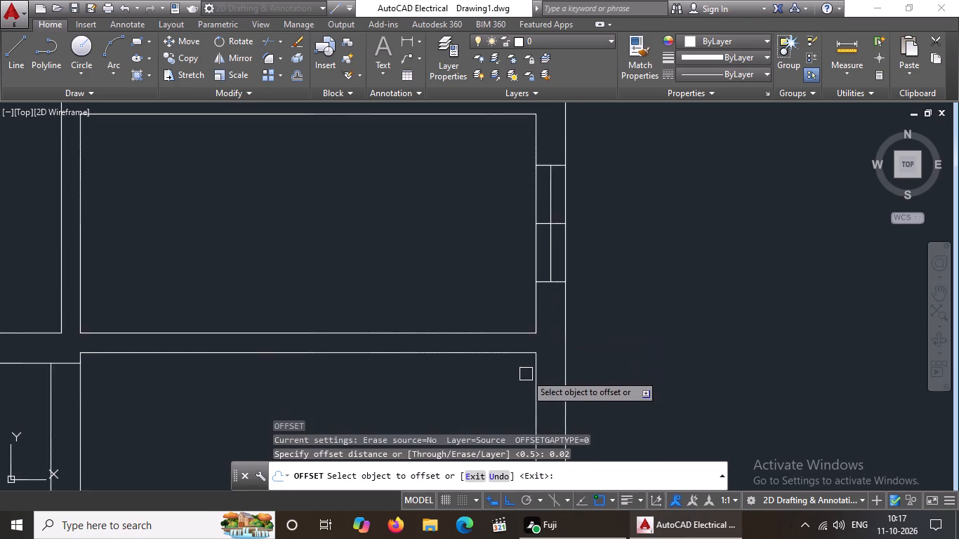
scroll(526, 374, "up", 1)
left_click(562, 194)
left_click(589, 192)
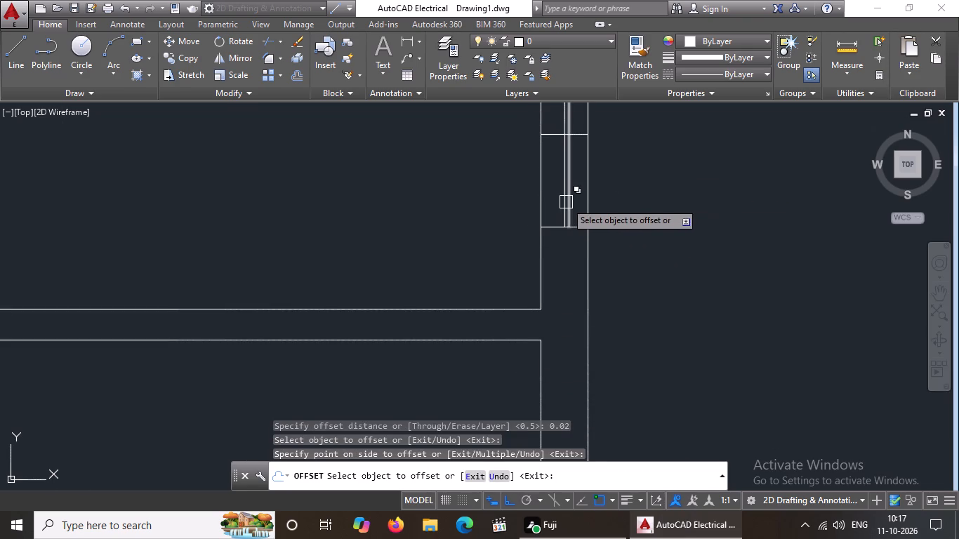
left_click(562, 205)
left_click(553, 205)
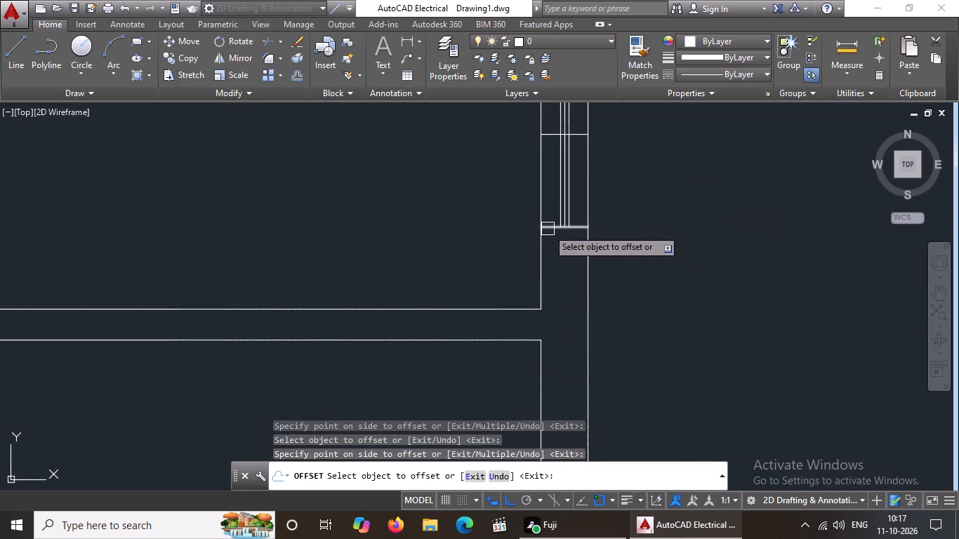
Offset the lower and upper end lines of the small room's east-wall window outward by 0.02.
left_click(548, 229)
left_click(554, 259)
scroll(560, 238, "down", 3)
scroll(565, 168, "up", 3)
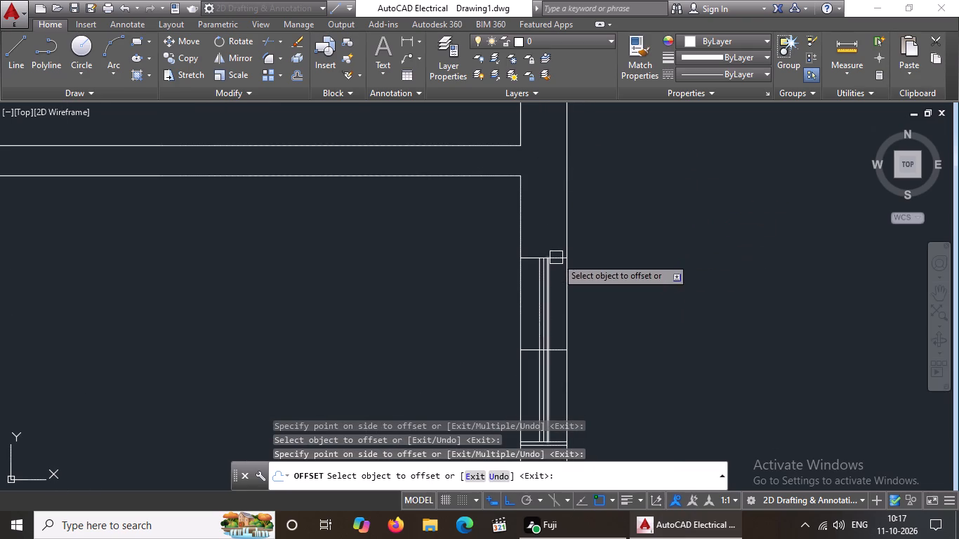
left_click(557, 258)
left_click(556, 227)
key("Escape")
Erase the middle divider and the original centre line of the small room's east-wall window.
scroll(579, 322, "up", 2)
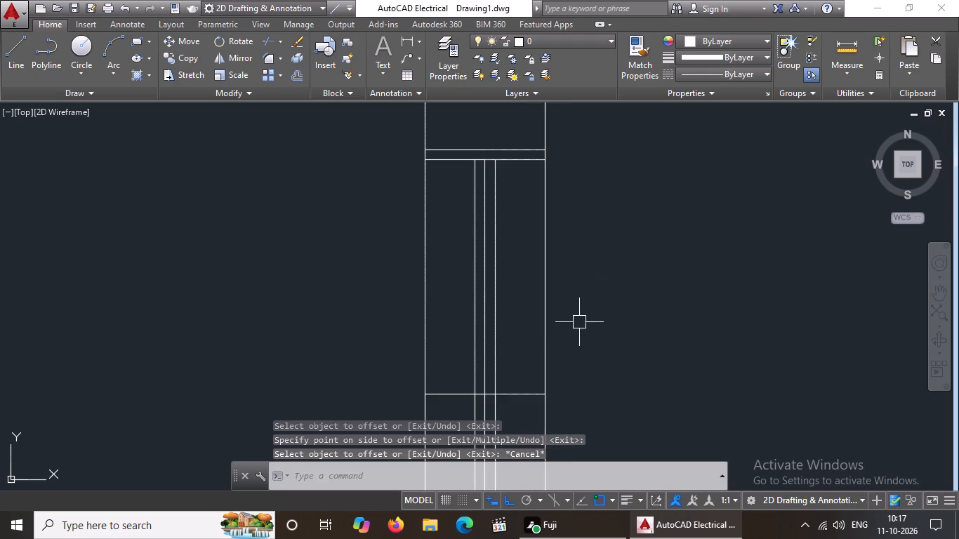
left_click(522, 395)
key("Delete")
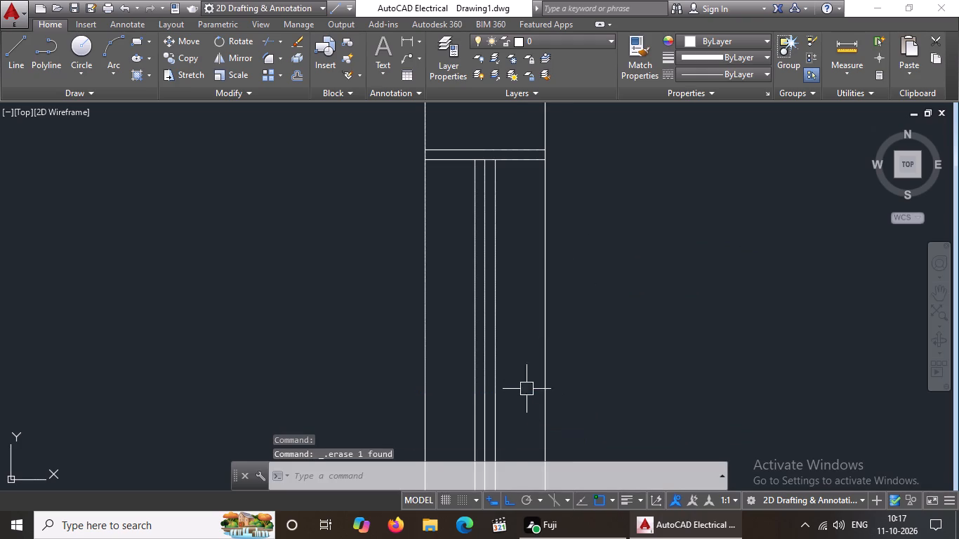
left_click(484, 356)
key("Delete")
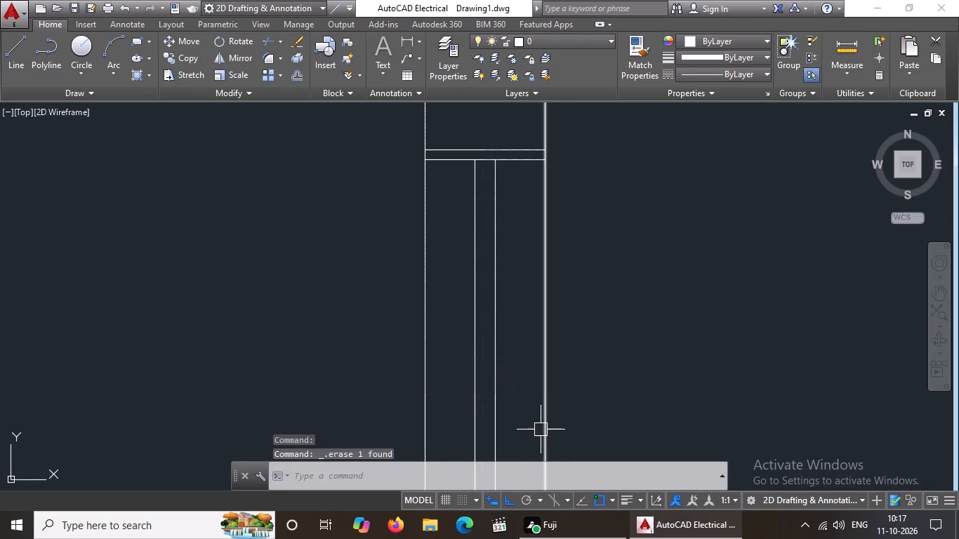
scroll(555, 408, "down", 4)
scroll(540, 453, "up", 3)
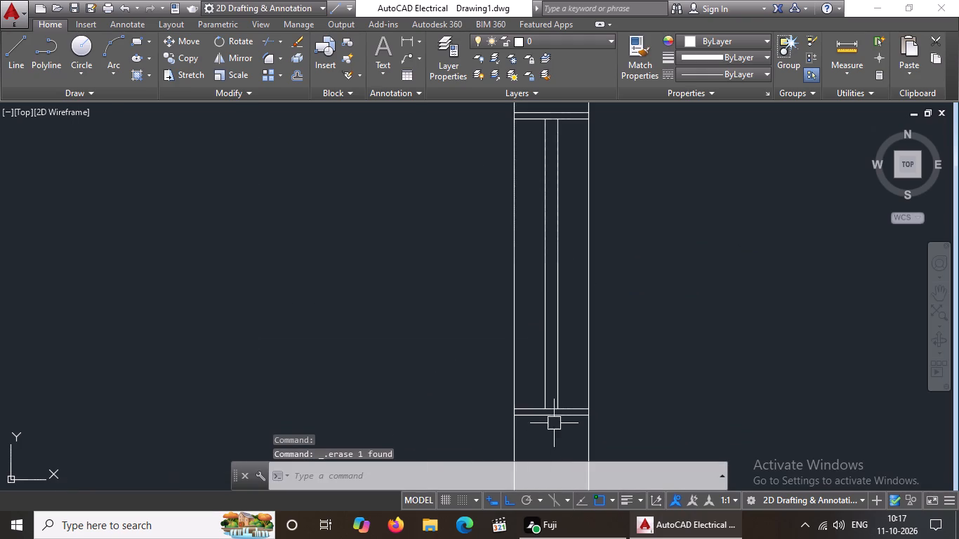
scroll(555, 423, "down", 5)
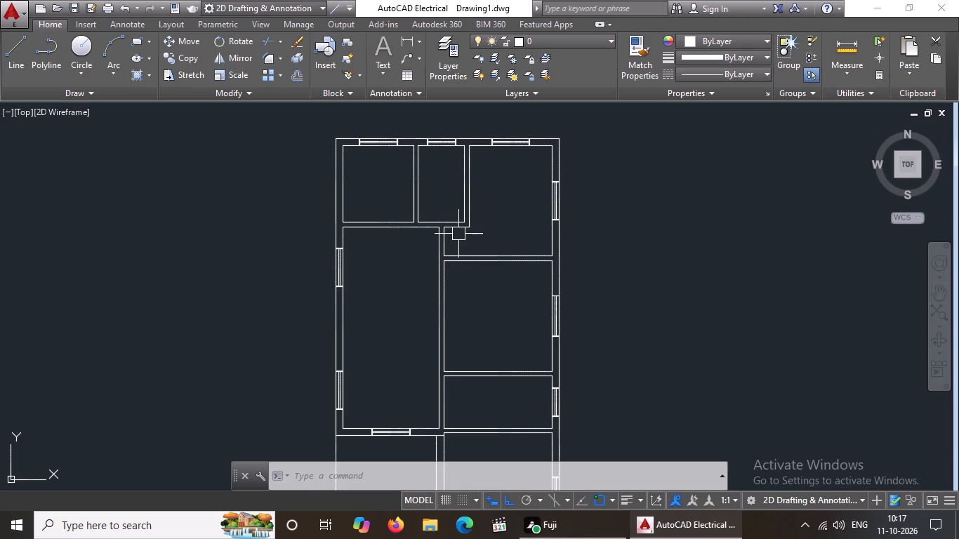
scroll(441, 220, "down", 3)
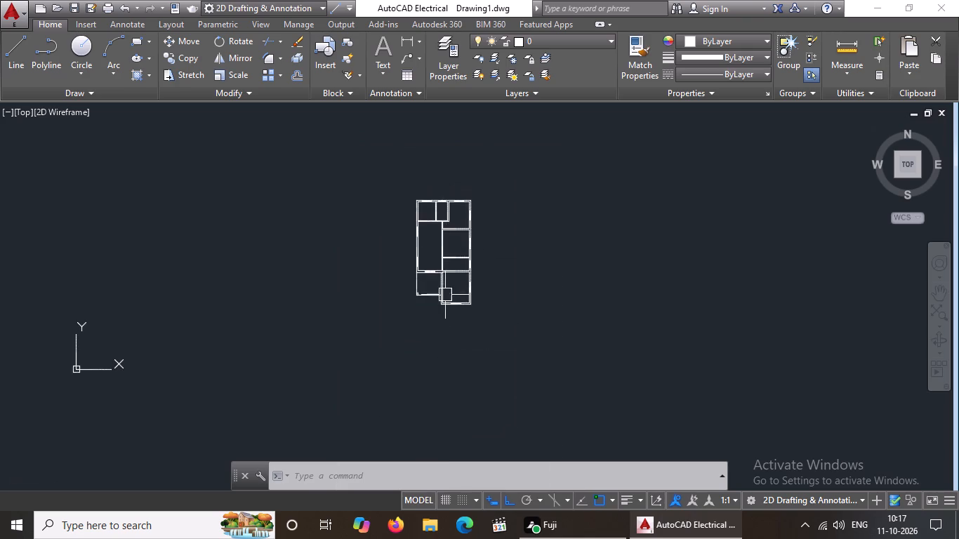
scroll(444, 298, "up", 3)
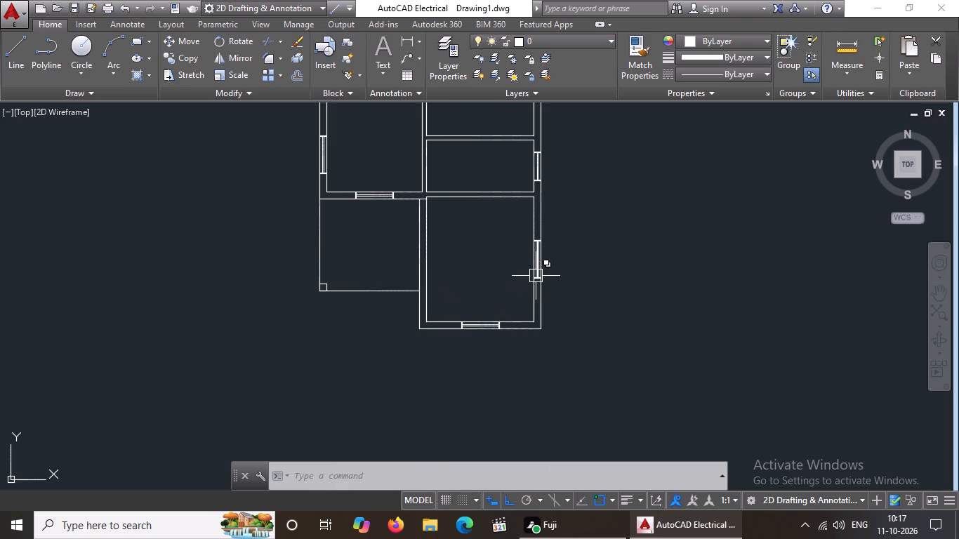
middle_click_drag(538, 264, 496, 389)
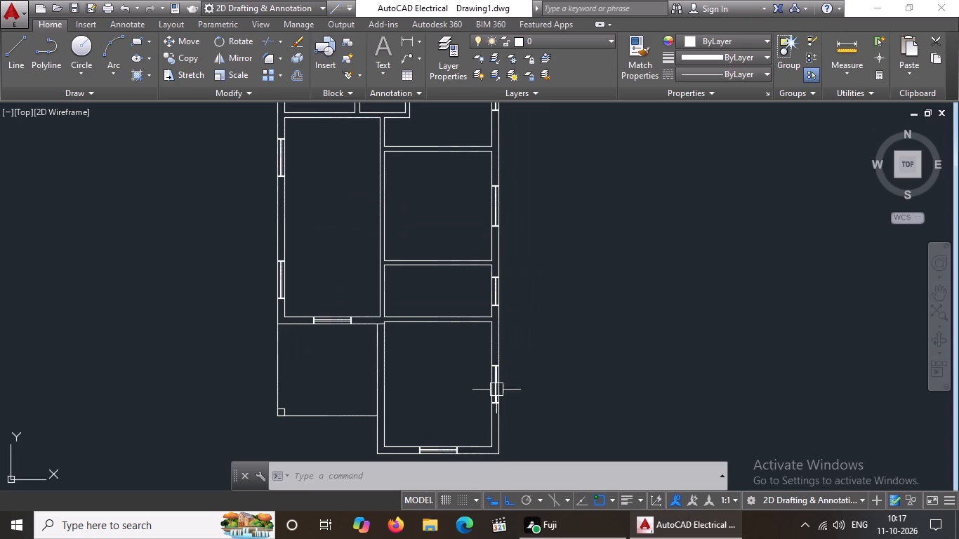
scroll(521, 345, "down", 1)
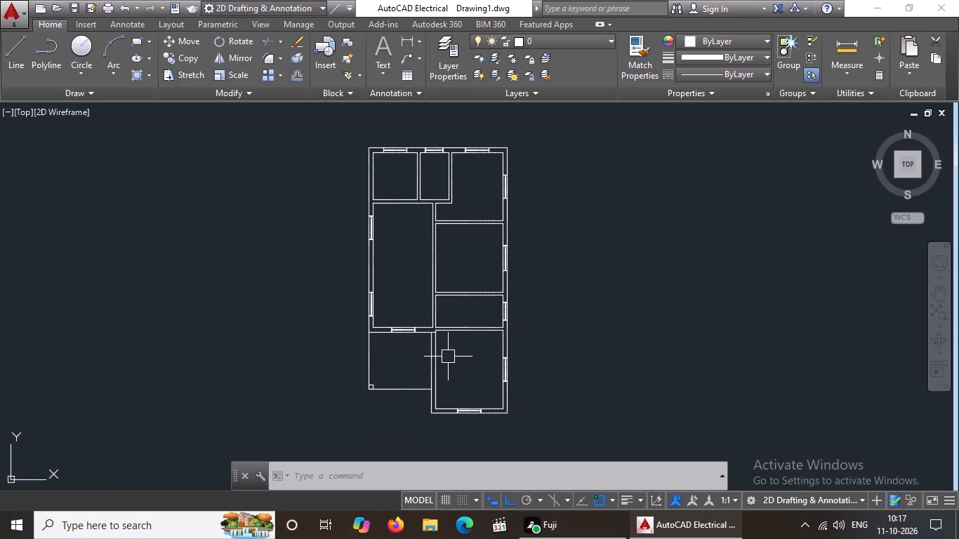
Insert the Door - Metric block from the architectural tool palette in the empty space east of the floor plan.
key("Escape")
key("y")
key("t")
key("Escape")
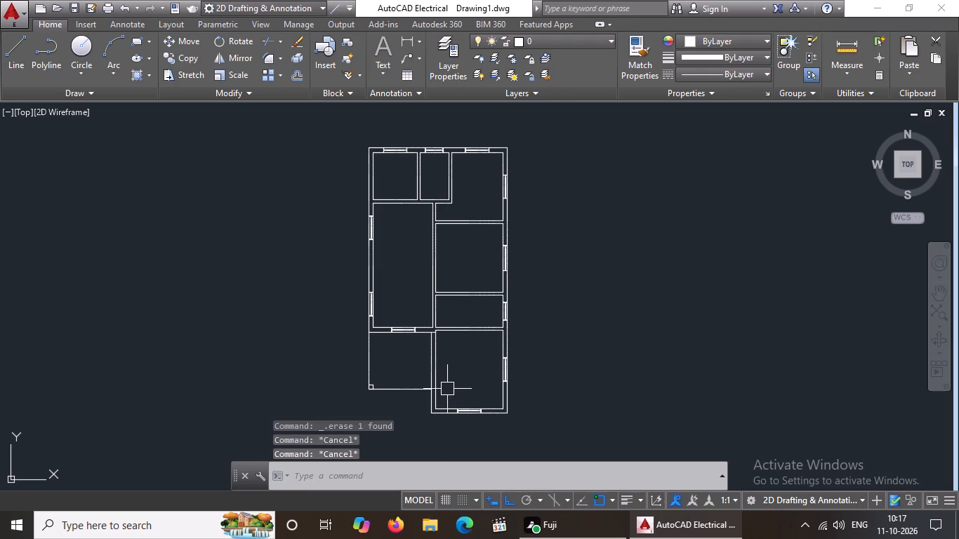
type("tp")
key("Return")
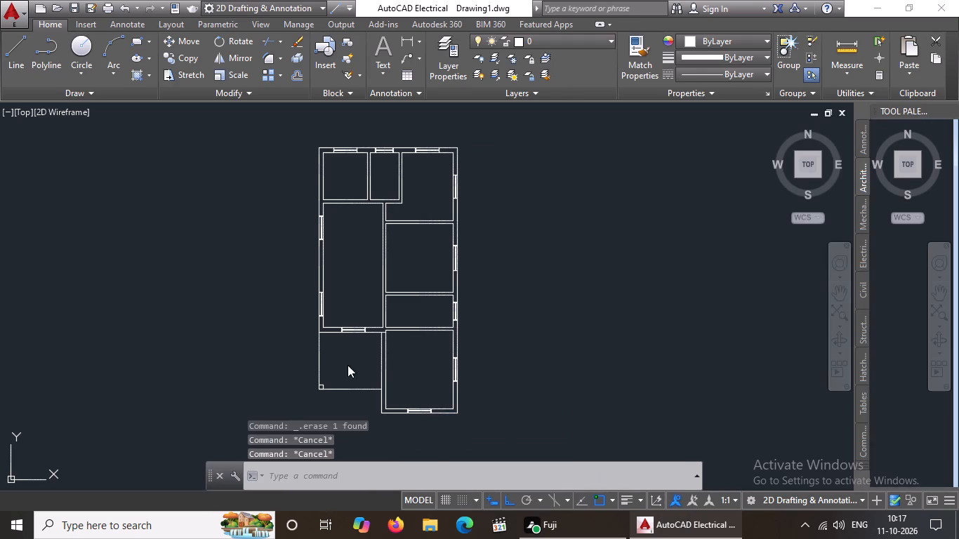
left_click(911, 453)
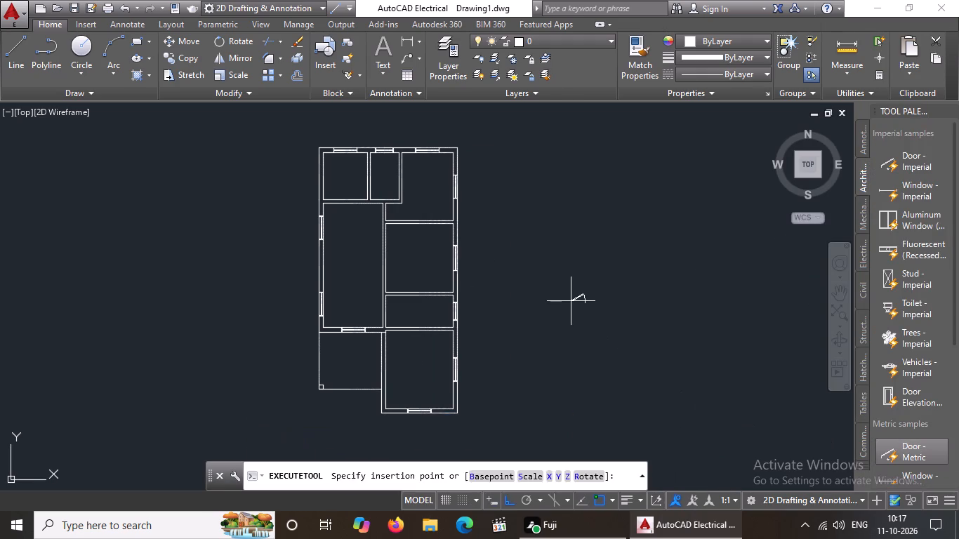
left_click(571, 299)
left_click(951, 112)
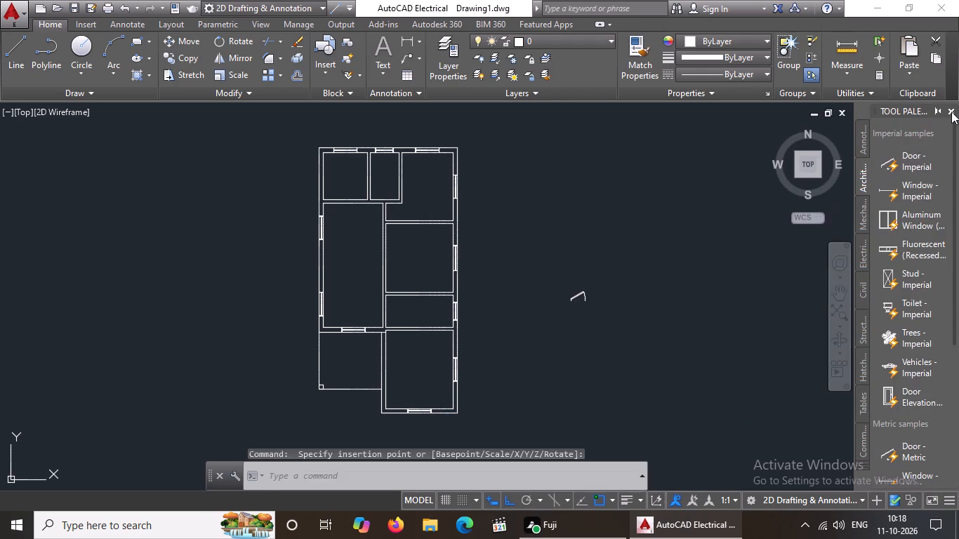
Set the inserted door block's opening angle to Open 90º.
scroll(648, 319, "up", 1)
left_click(617, 281)
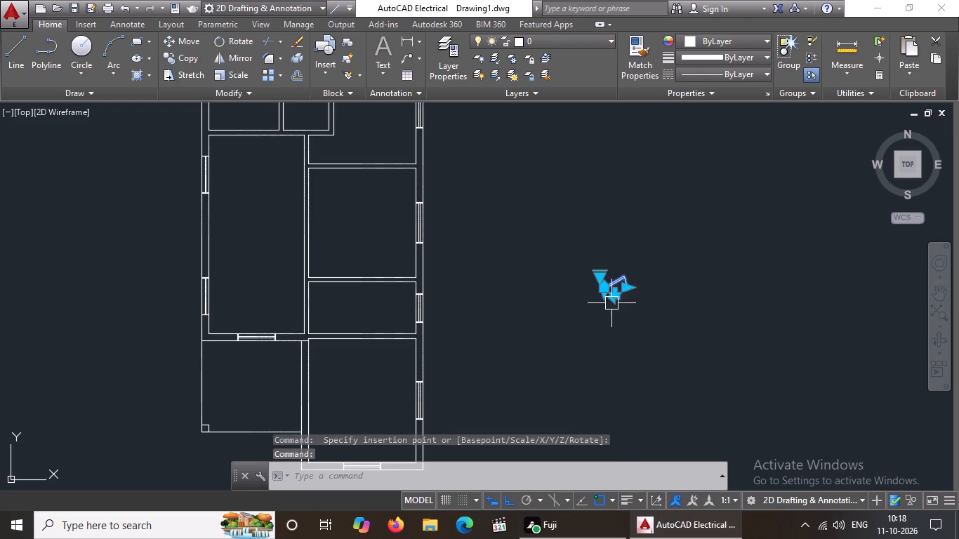
scroll(611, 304, "up", 3)
left_click(567, 201)
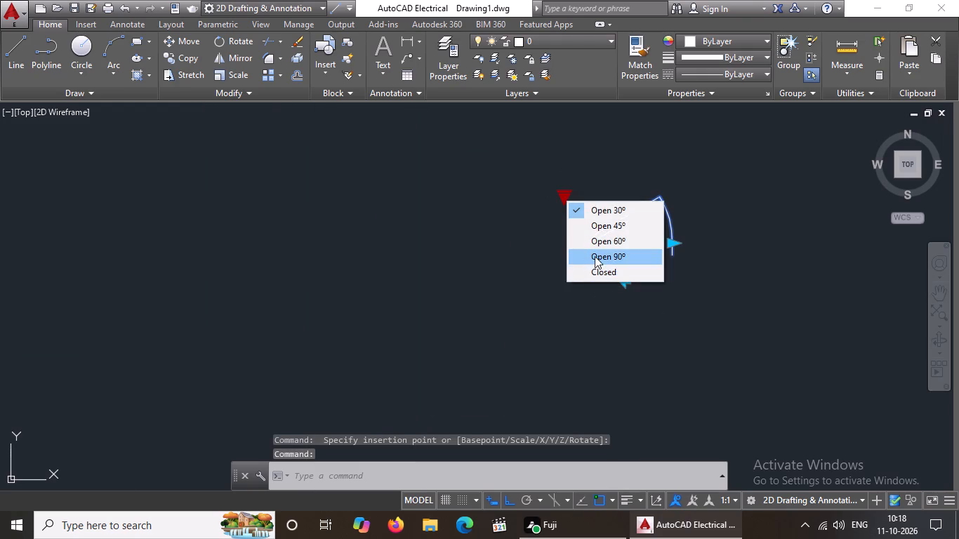
left_click(595, 255)
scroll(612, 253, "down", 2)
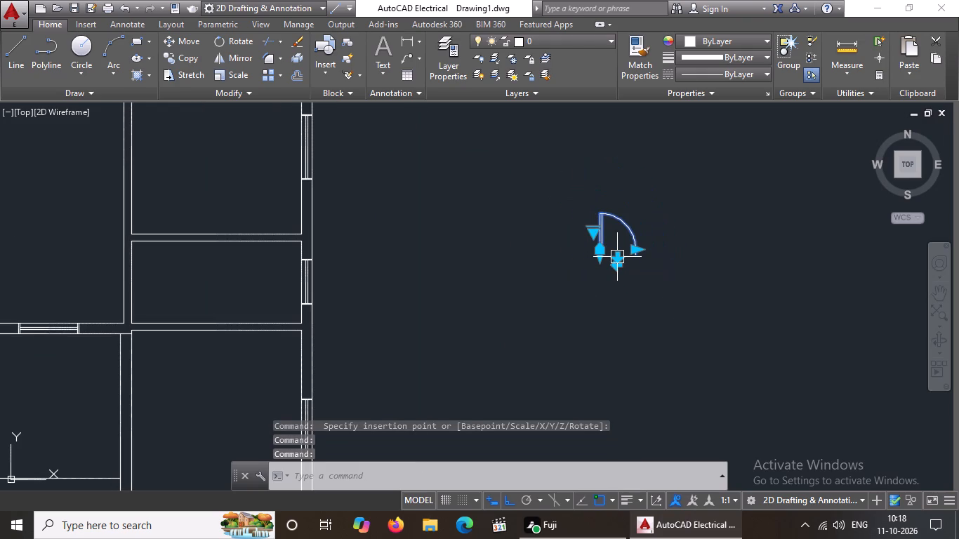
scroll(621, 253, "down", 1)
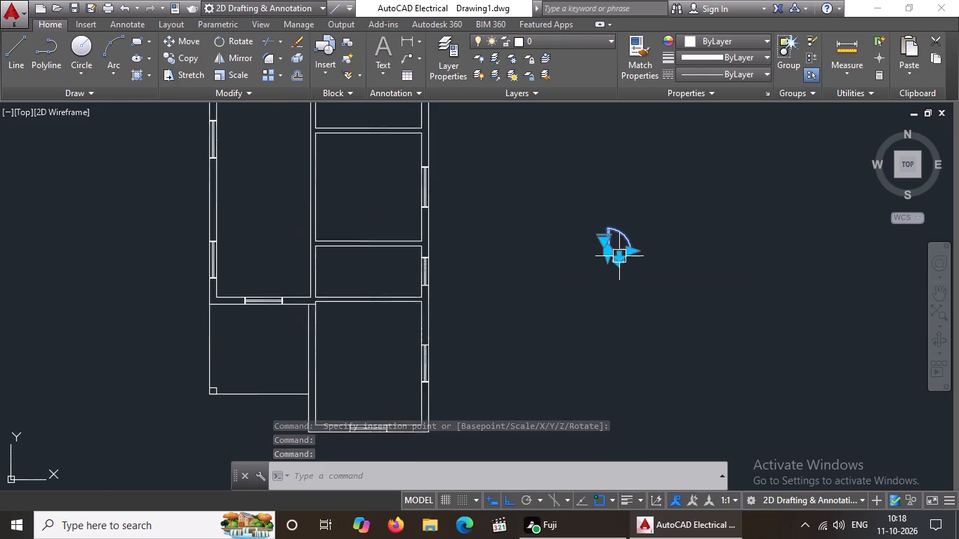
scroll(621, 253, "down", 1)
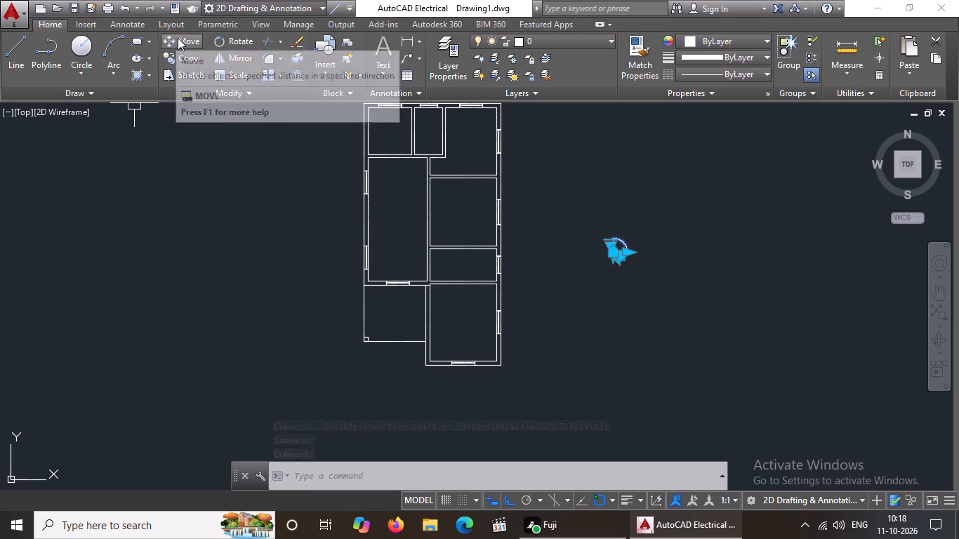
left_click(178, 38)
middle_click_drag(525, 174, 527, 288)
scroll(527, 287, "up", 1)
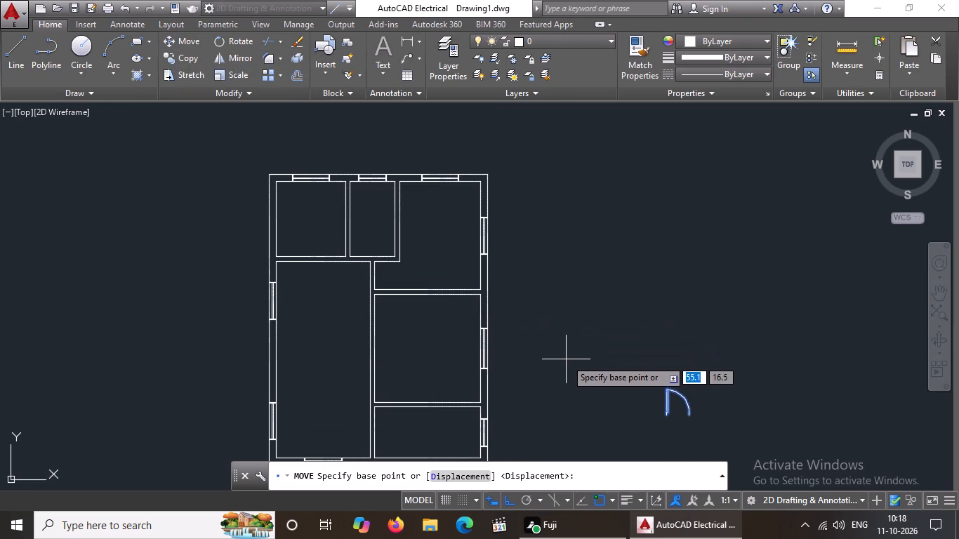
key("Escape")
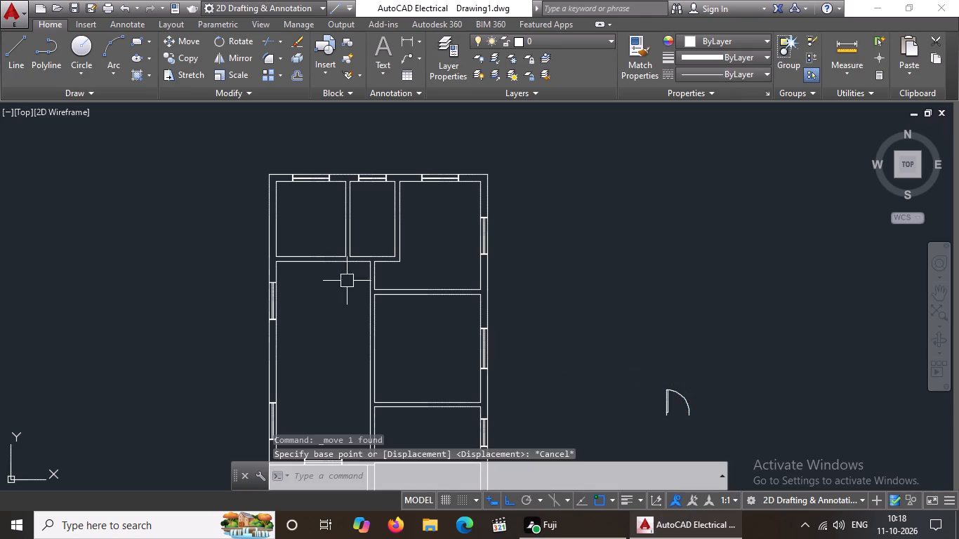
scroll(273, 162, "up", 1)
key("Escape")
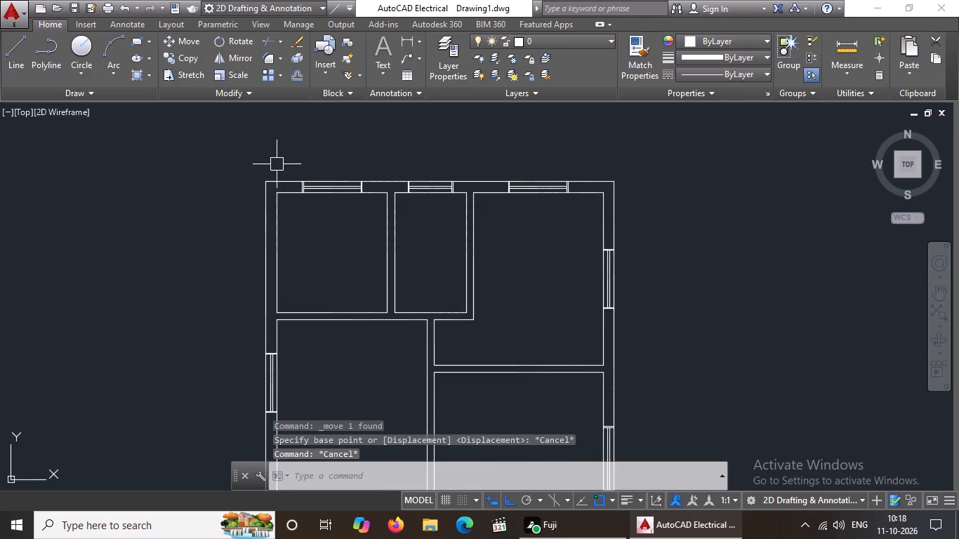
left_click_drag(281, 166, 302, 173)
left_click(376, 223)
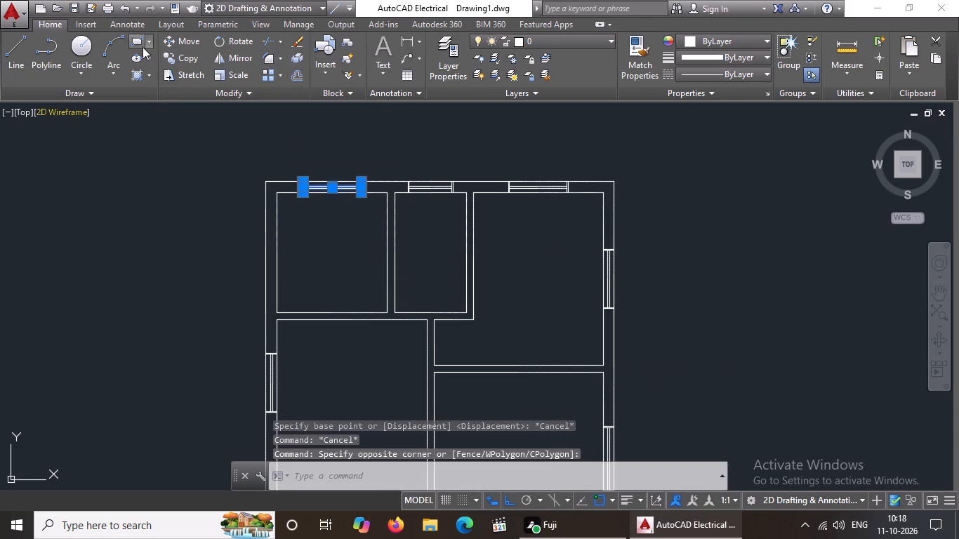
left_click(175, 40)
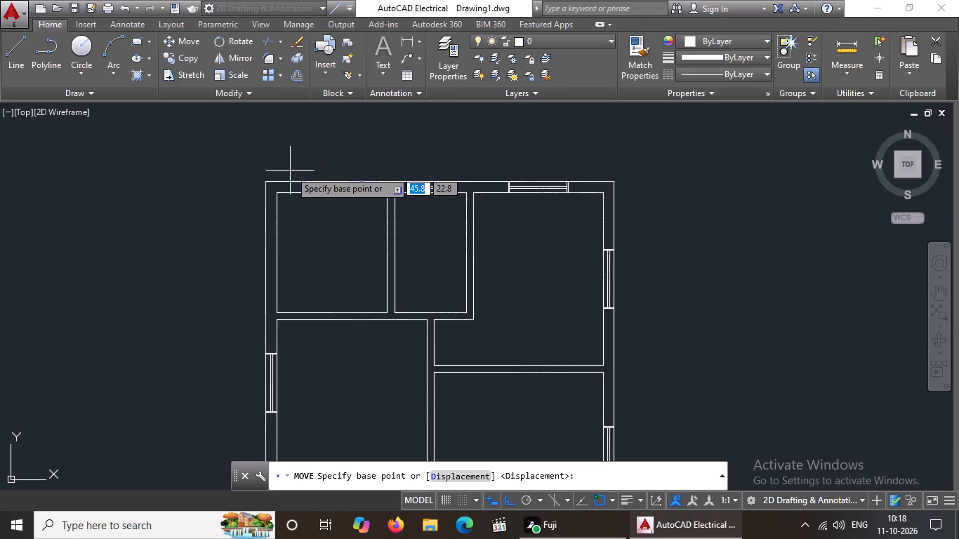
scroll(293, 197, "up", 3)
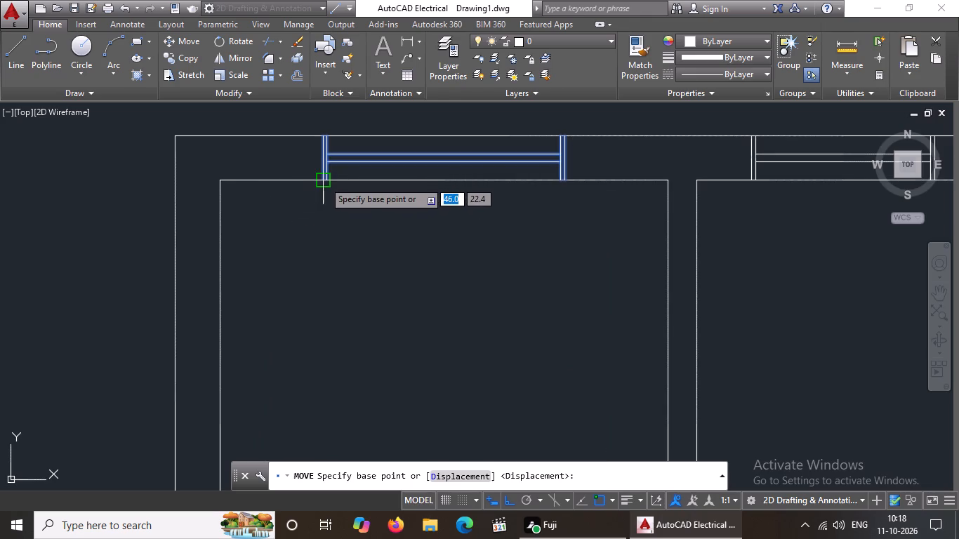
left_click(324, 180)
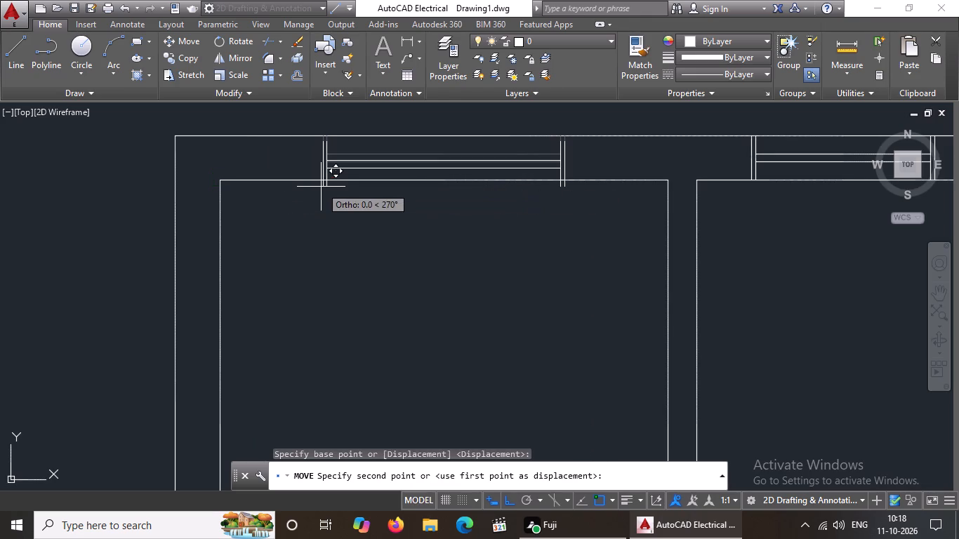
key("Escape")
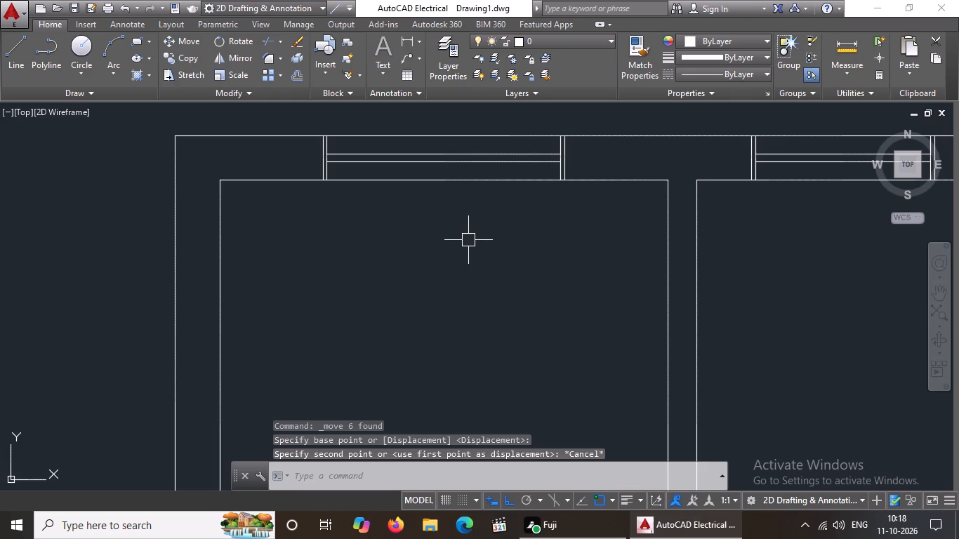
Enable all object snap modes in the drafting settings.
type("os")
key("space")
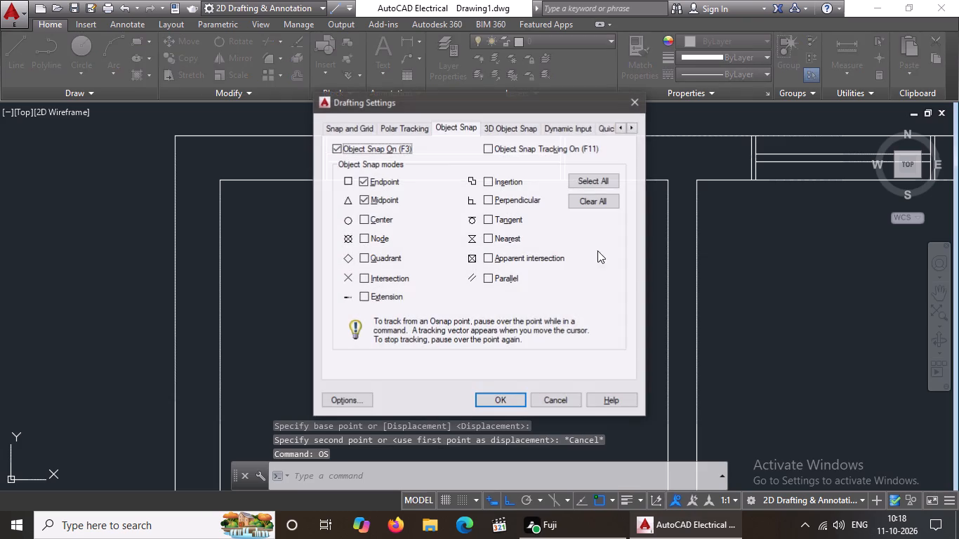
left_click(583, 177)
left_click(508, 400)
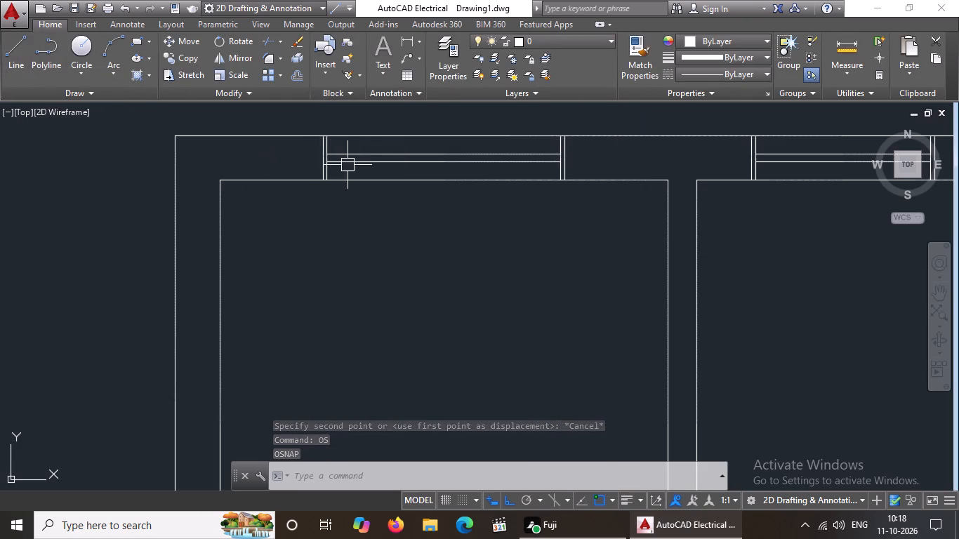
Move the north-west room's north-wall window about 0.4 west along the wall.
left_click_drag(295, 113, 307, 126)
left_click(576, 208)
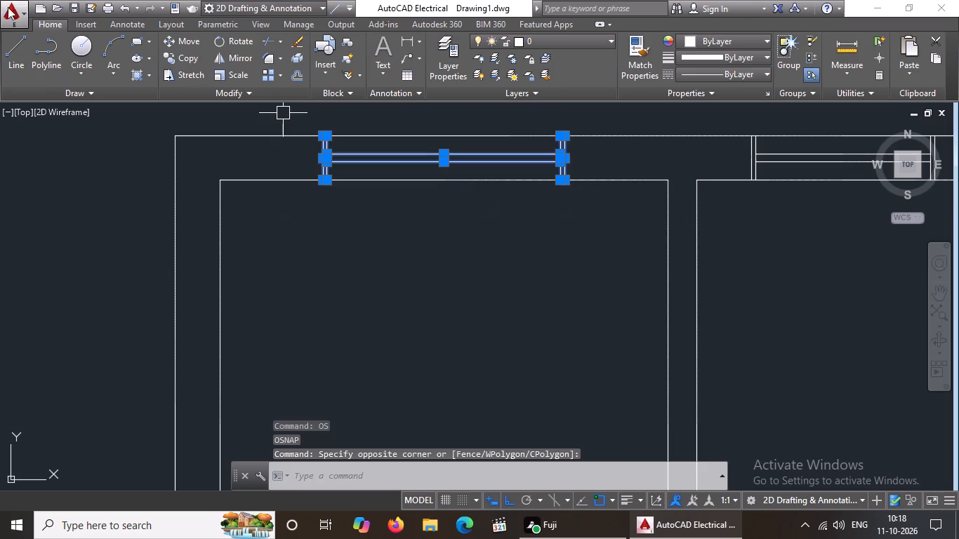
left_click(206, 44)
left_click(187, 40)
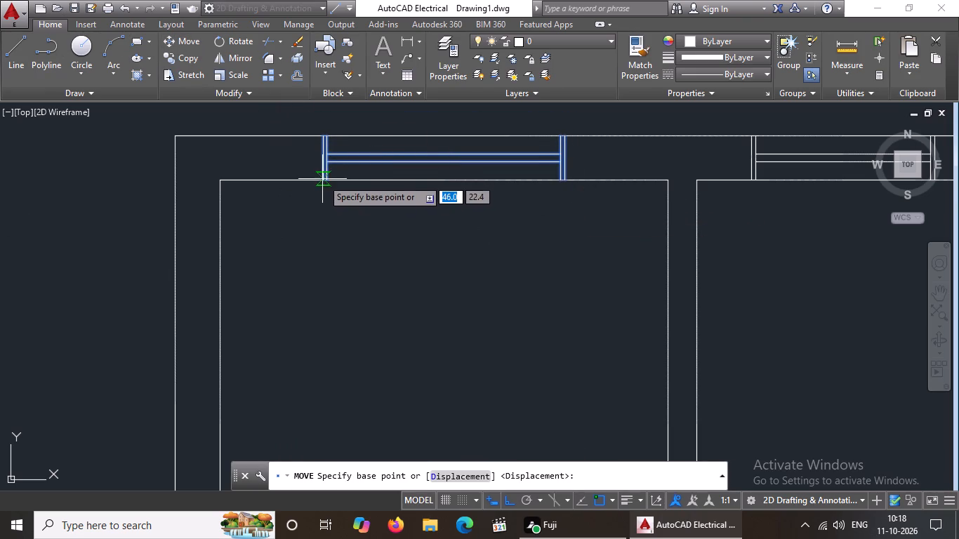
left_click(322, 181)
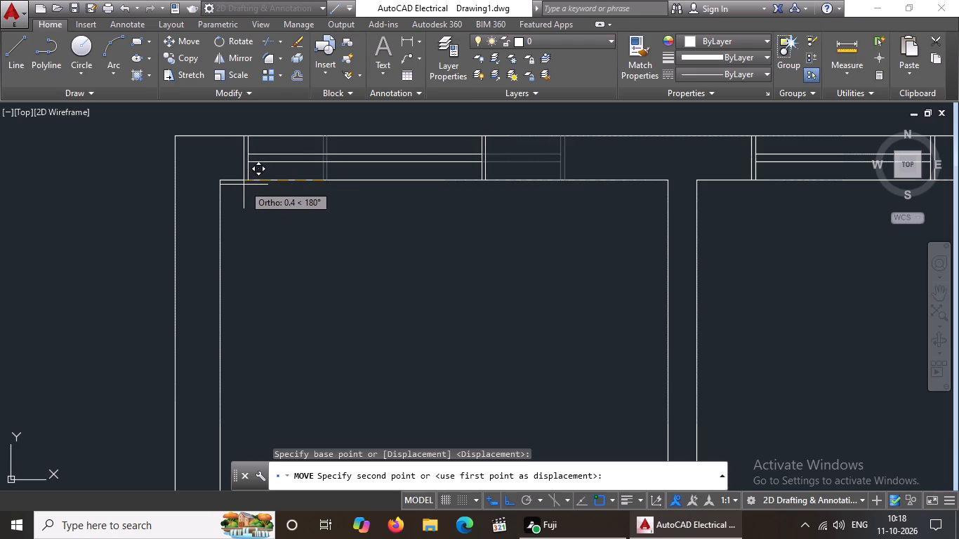
left_click(244, 185)
key("Escape")
With ortho mode off, copy the door block east of the plan onto the inner line of the north-west room's north wall, east of its window.
scroll(563, 241, "down", 6)
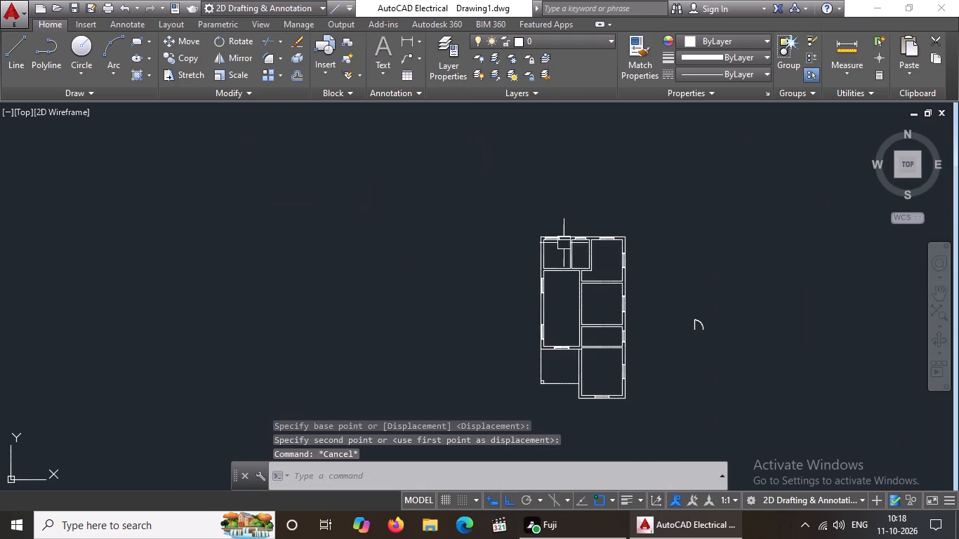
left_click(671, 297)
left_click(756, 363)
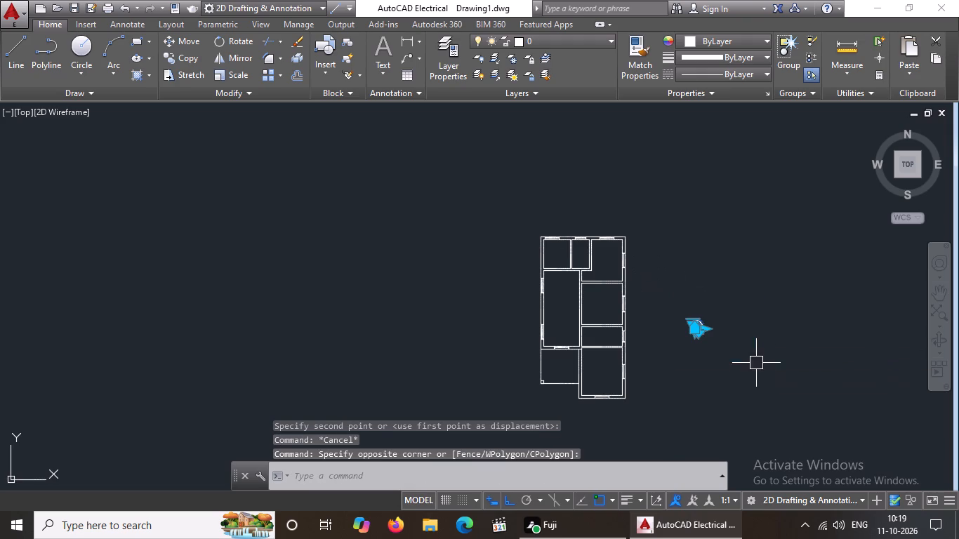
left_click(194, 58)
scroll(670, 337, "up", 2)
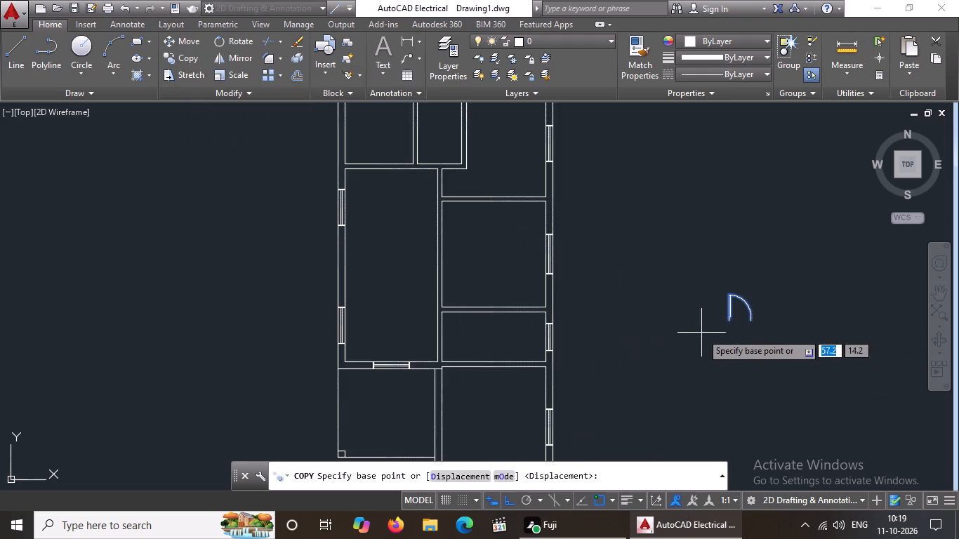
scroll(760, 328, "up", 3)
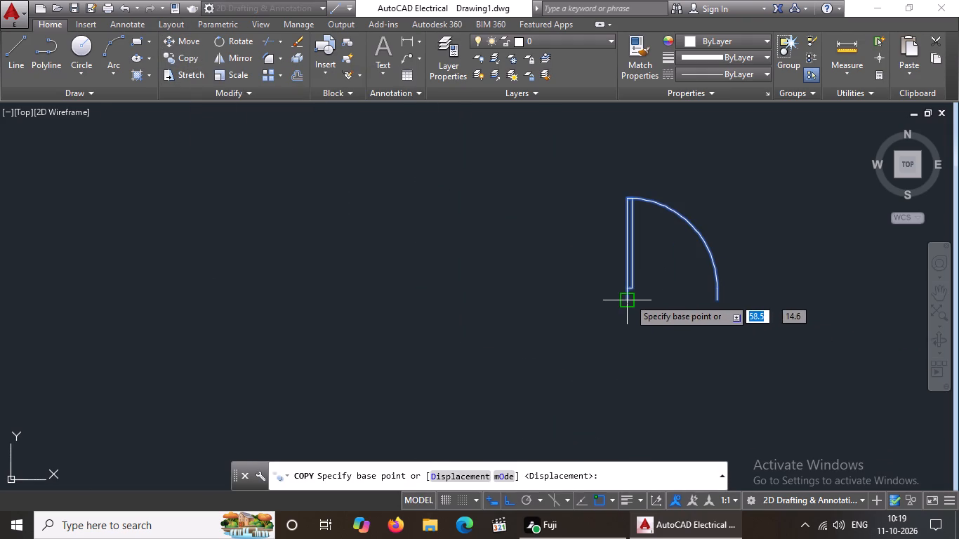
left_click(630, 298)
scroll(277, 258, "down", 2)
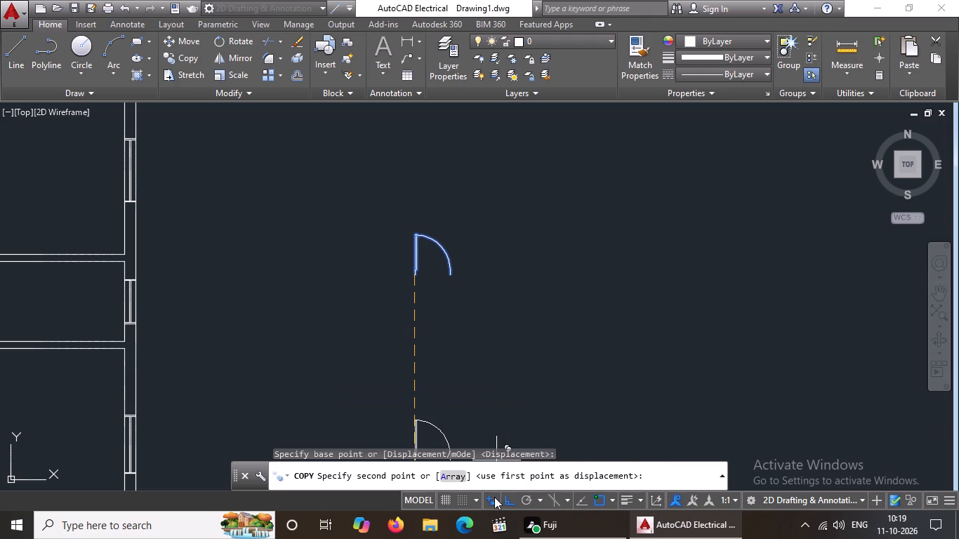
left_click(503, 498)
scroll(149, 318, "down", 4)
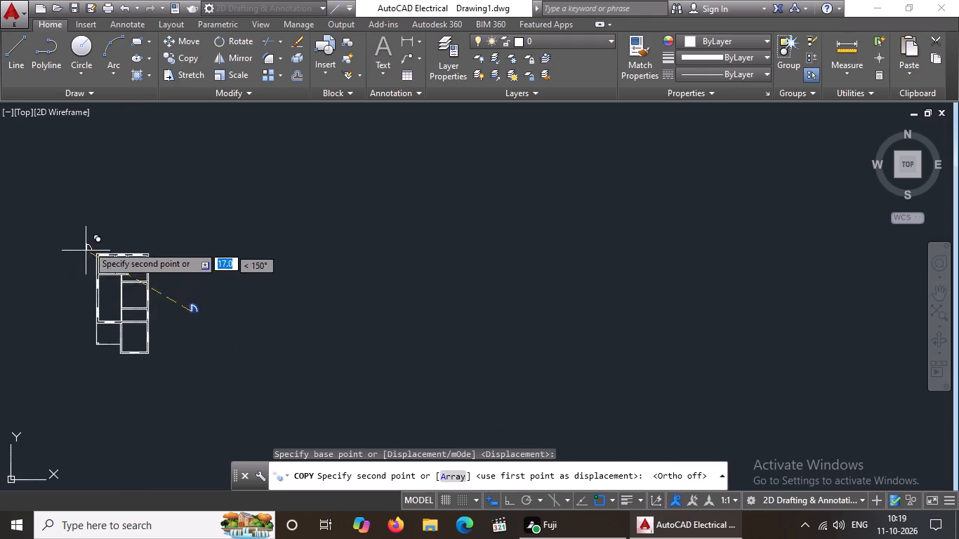
scroll(119, 241, "up", 3)
middle_click_drag(41, 289, 329, 310)
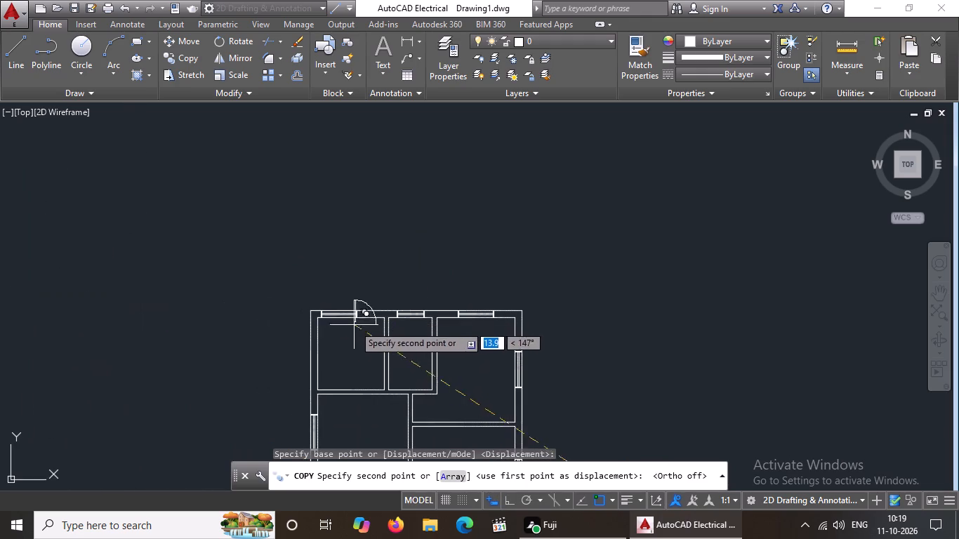
scroll(357, 317, "up", 4)
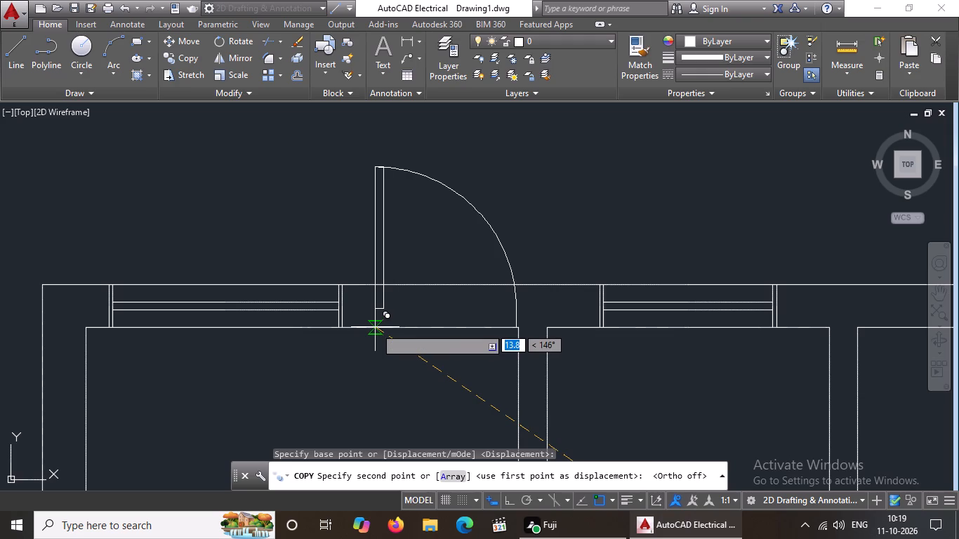
scroll(375, 327, "up", 2)
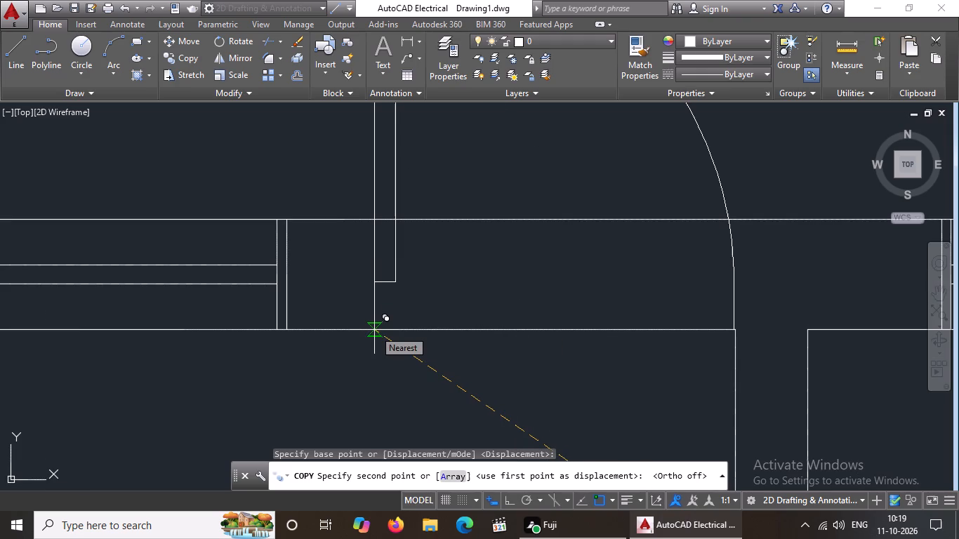
left_click(374, 330)
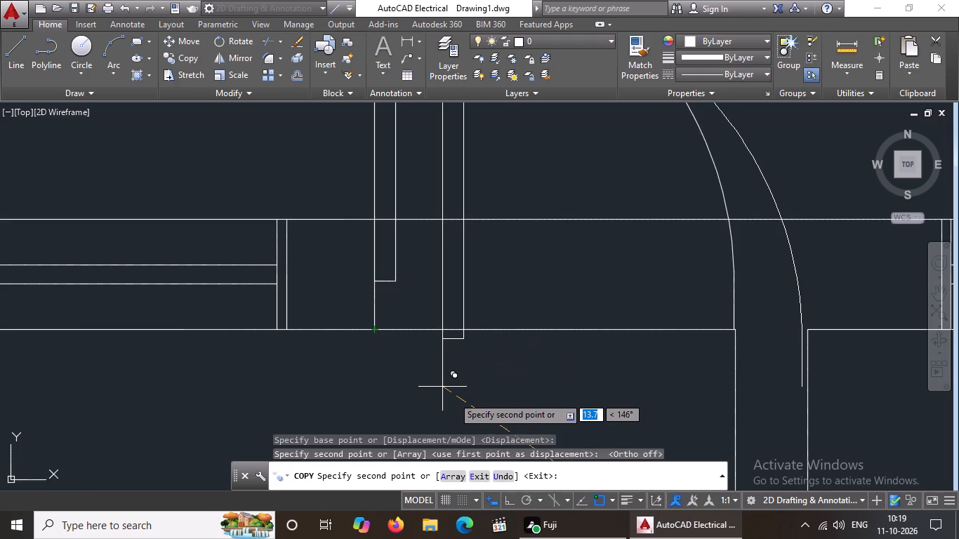
scroll(486, 422, "down", 2)
key("Escape")
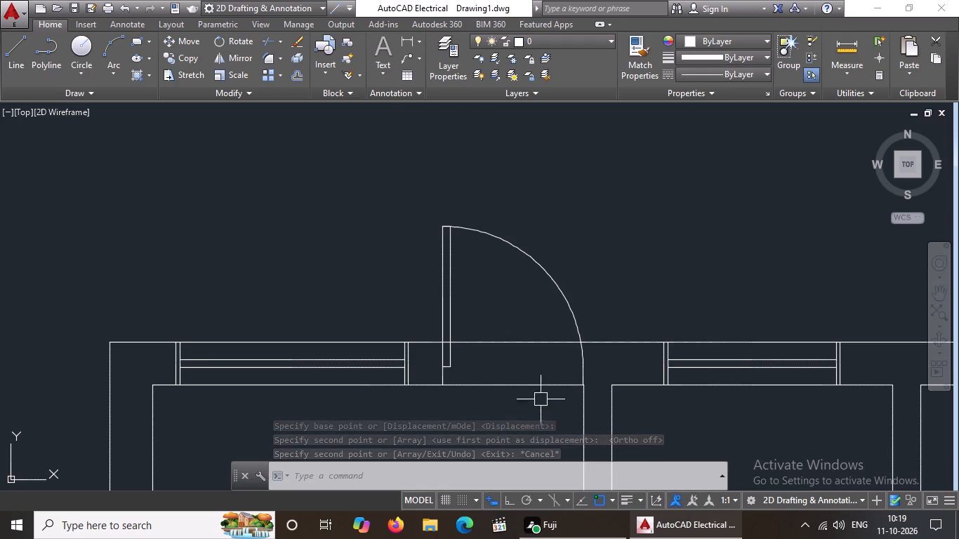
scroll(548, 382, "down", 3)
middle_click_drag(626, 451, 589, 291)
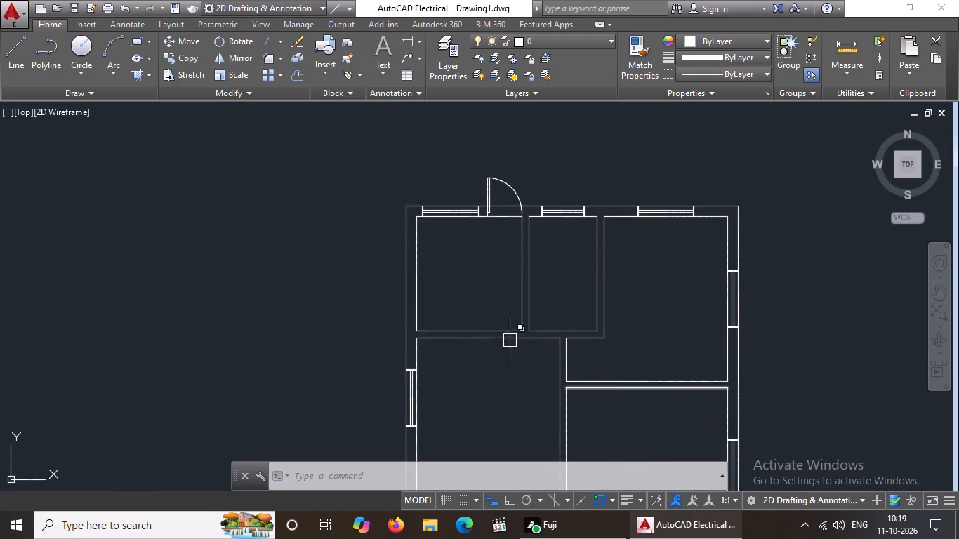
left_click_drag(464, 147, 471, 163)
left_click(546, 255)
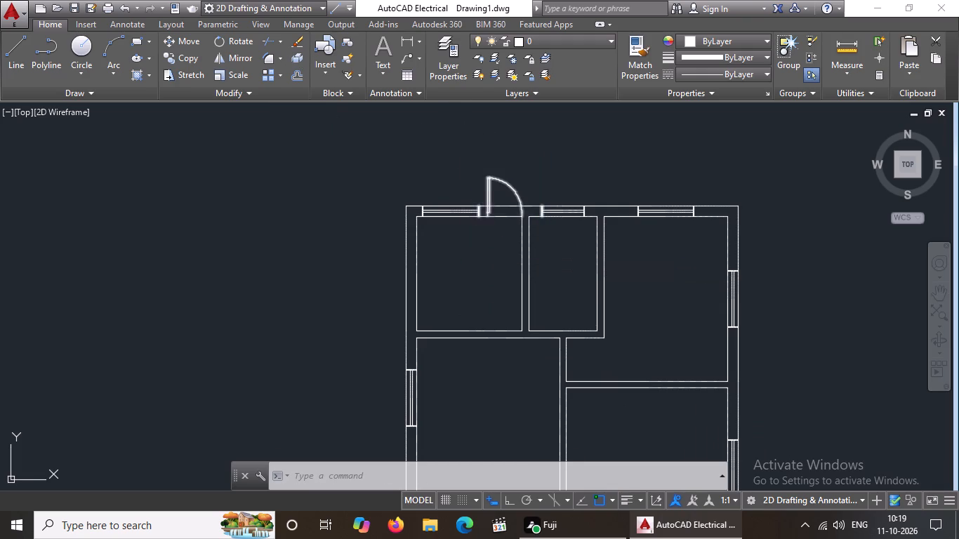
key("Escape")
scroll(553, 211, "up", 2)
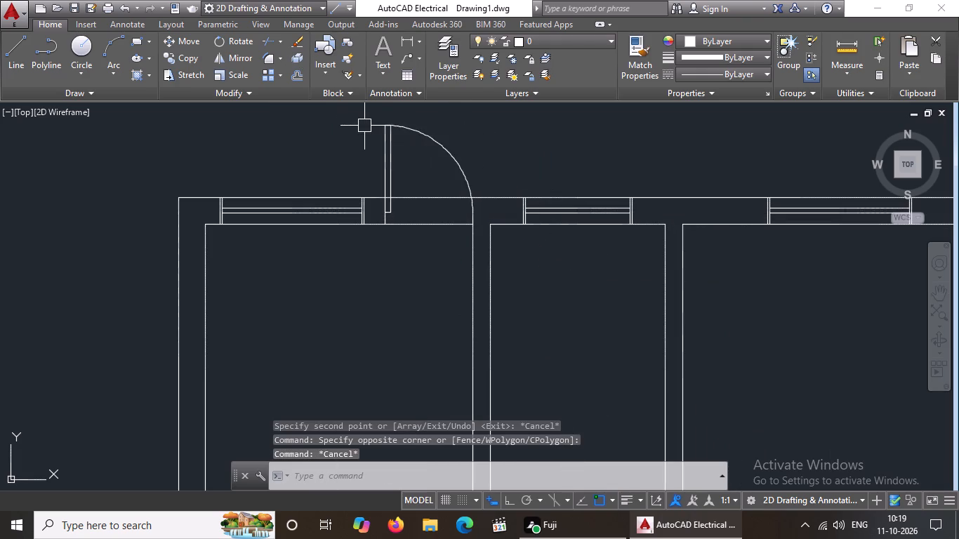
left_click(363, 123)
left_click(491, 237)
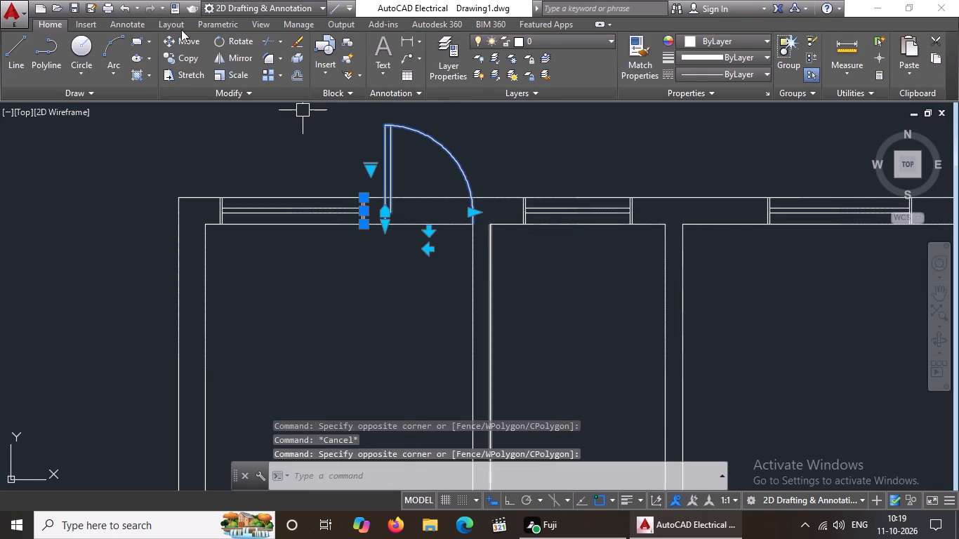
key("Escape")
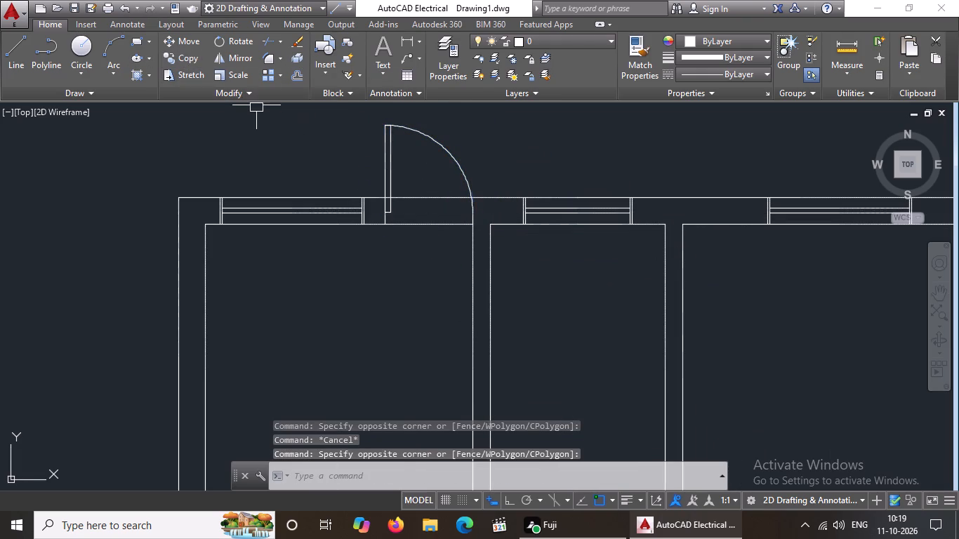
Copy the north-wall door by its hinge point to the inner north-west corner of the room directly south of the north-east room.
left_click(383, 140)
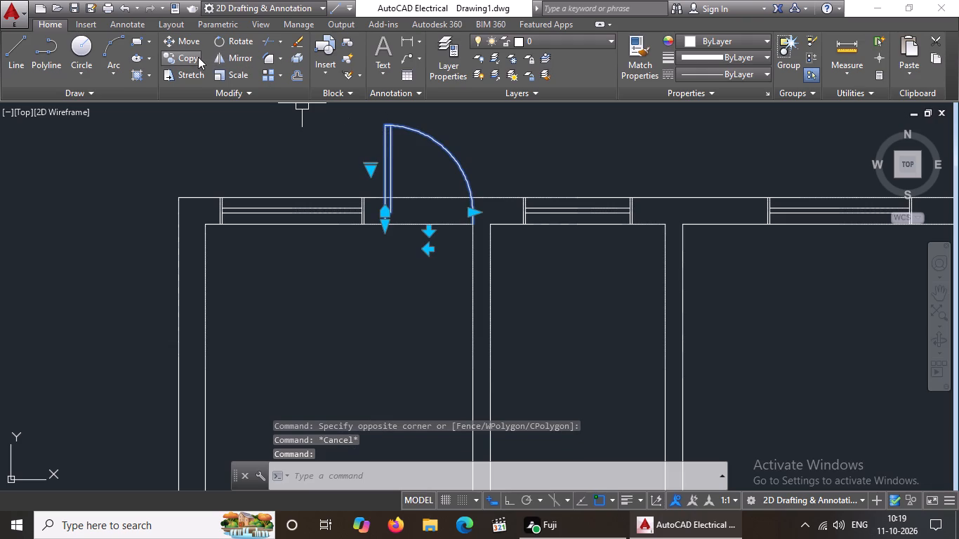
left_click(192, 57)
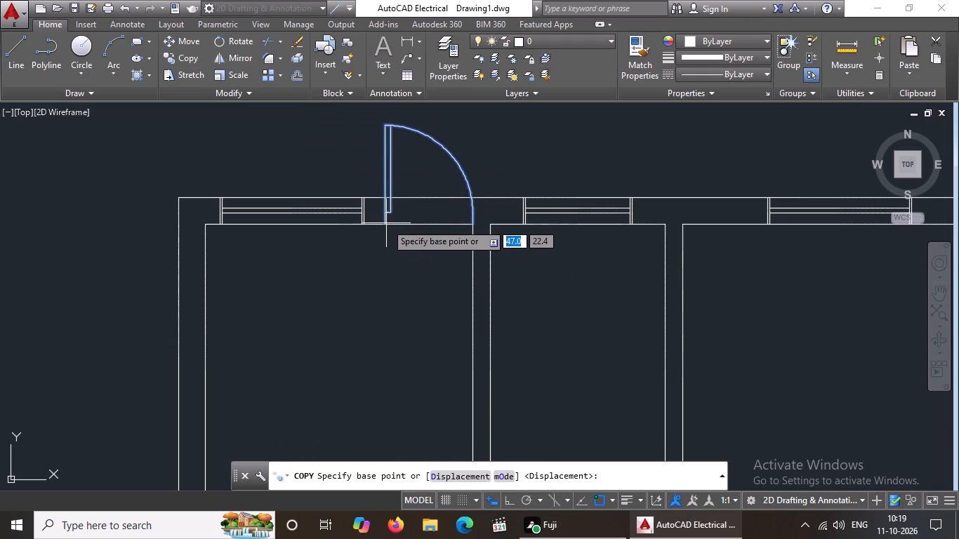
left_click(383, 222)
scroll(456, 238, "down", 4)
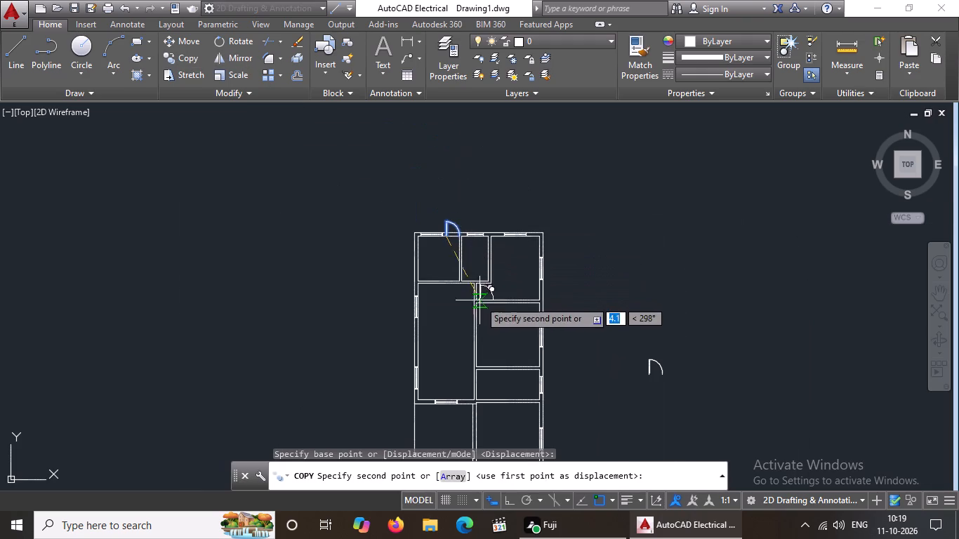
scroll(479, 300, "up", 4)
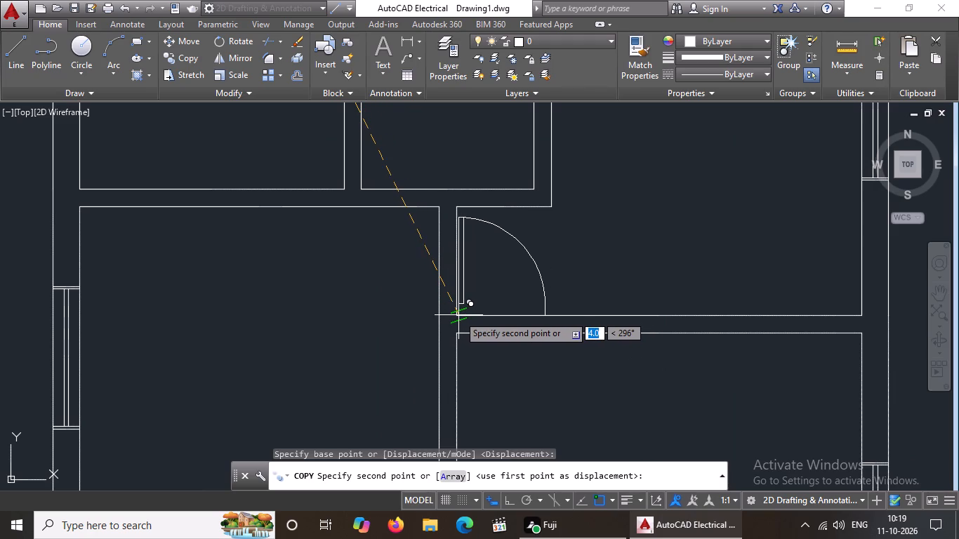
scroll(458, 315, "down", 2)
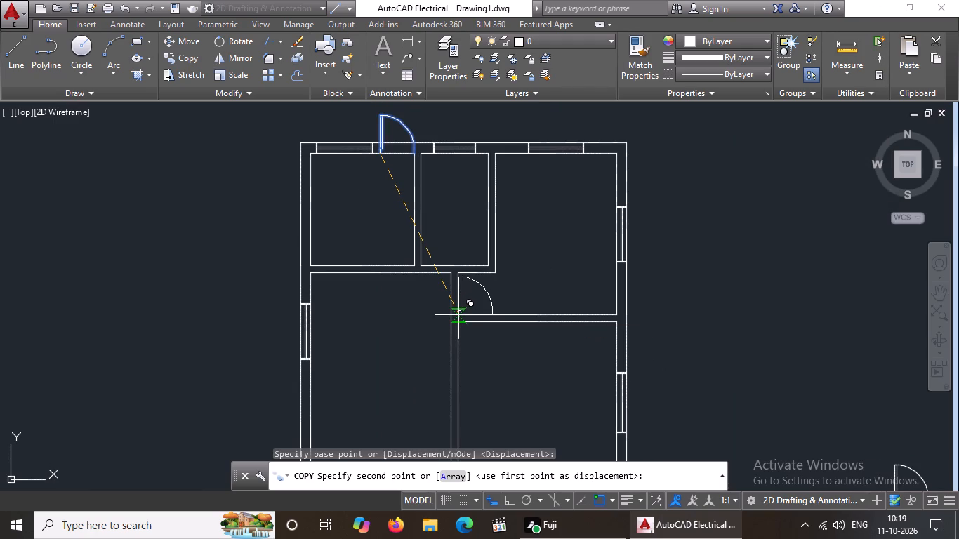
scroll(460, 325, "up", 3)
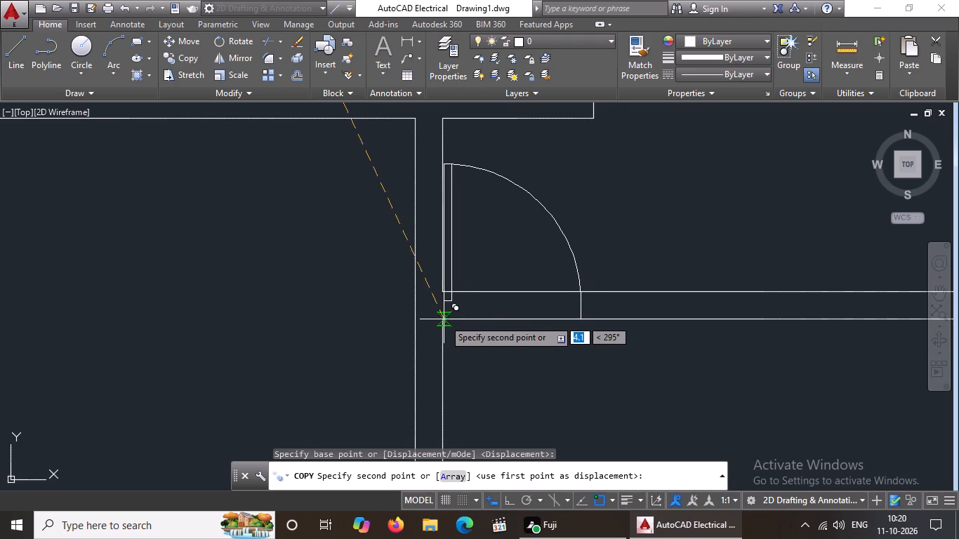
scroll(444, 319, "up", 2)
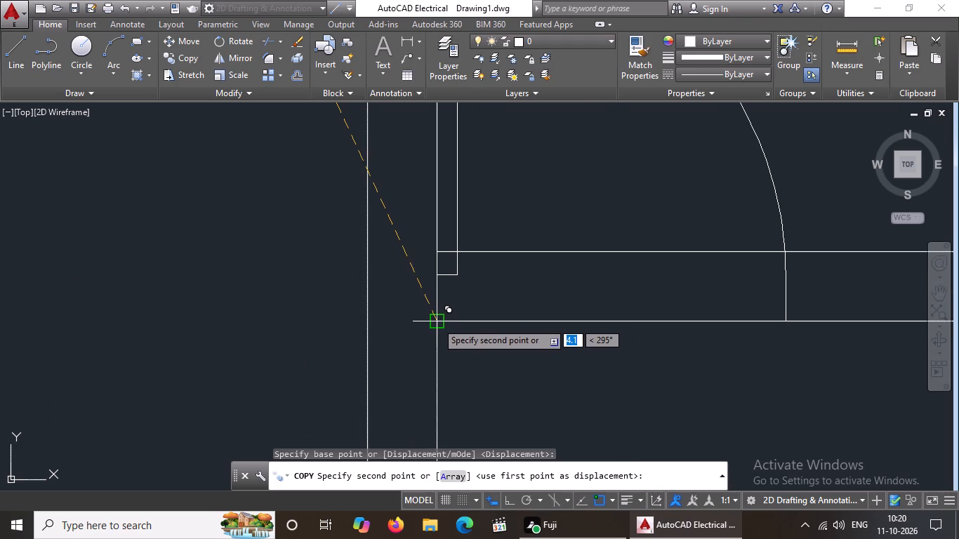
left_click(437, 322)
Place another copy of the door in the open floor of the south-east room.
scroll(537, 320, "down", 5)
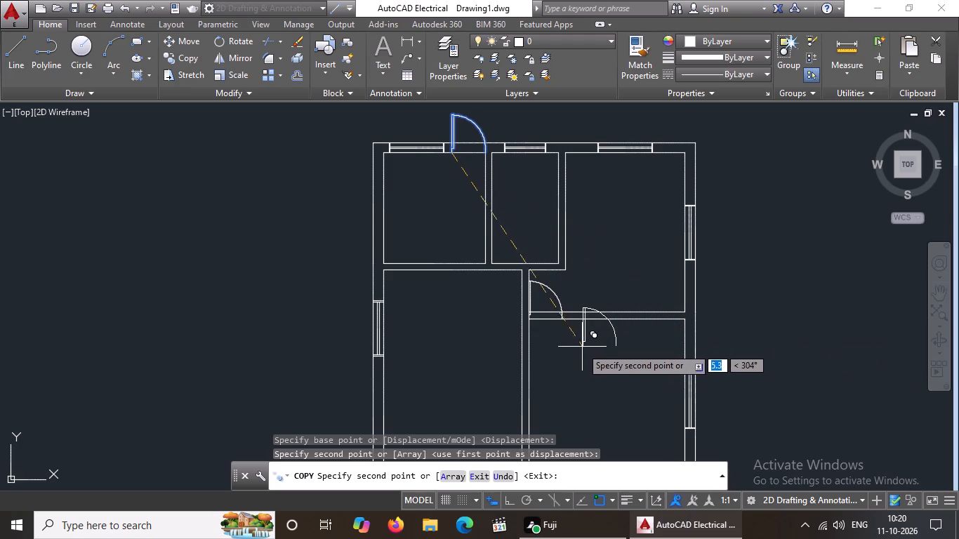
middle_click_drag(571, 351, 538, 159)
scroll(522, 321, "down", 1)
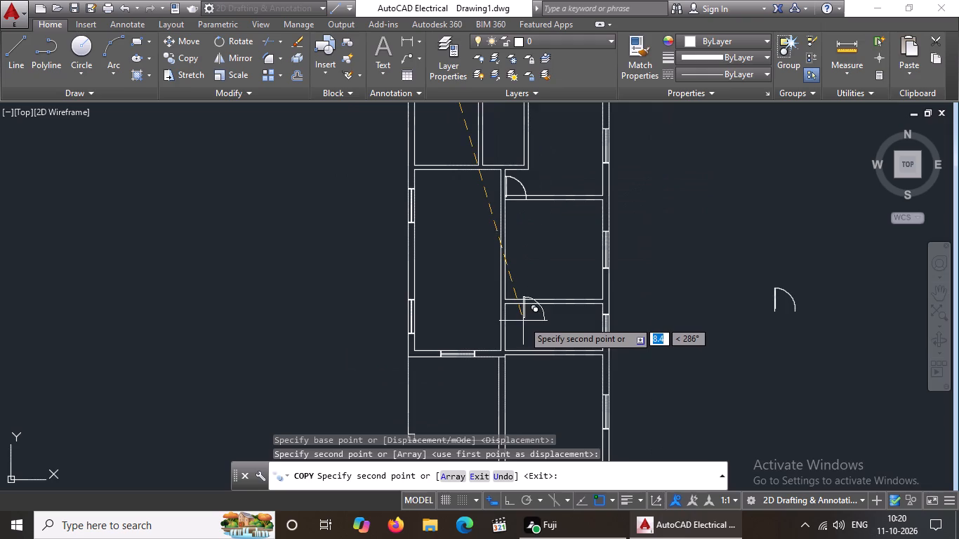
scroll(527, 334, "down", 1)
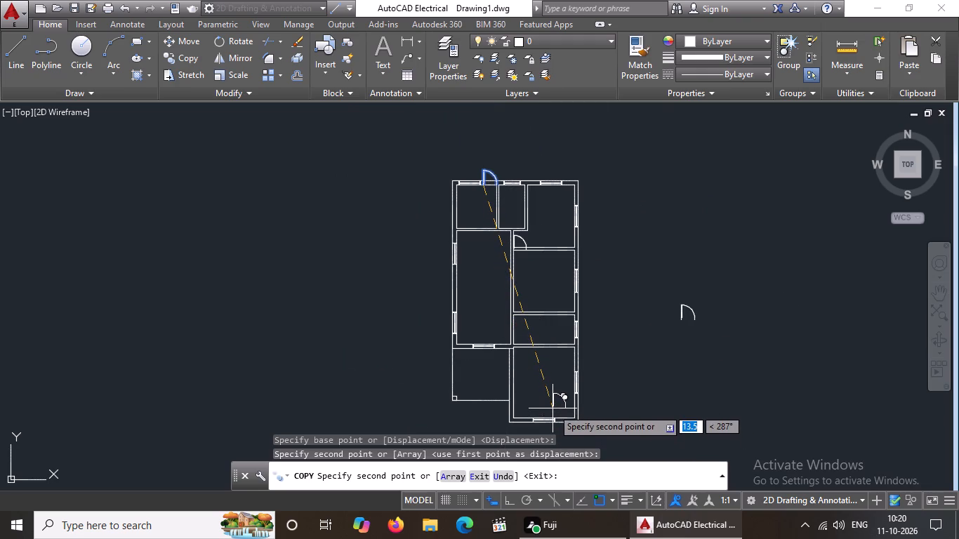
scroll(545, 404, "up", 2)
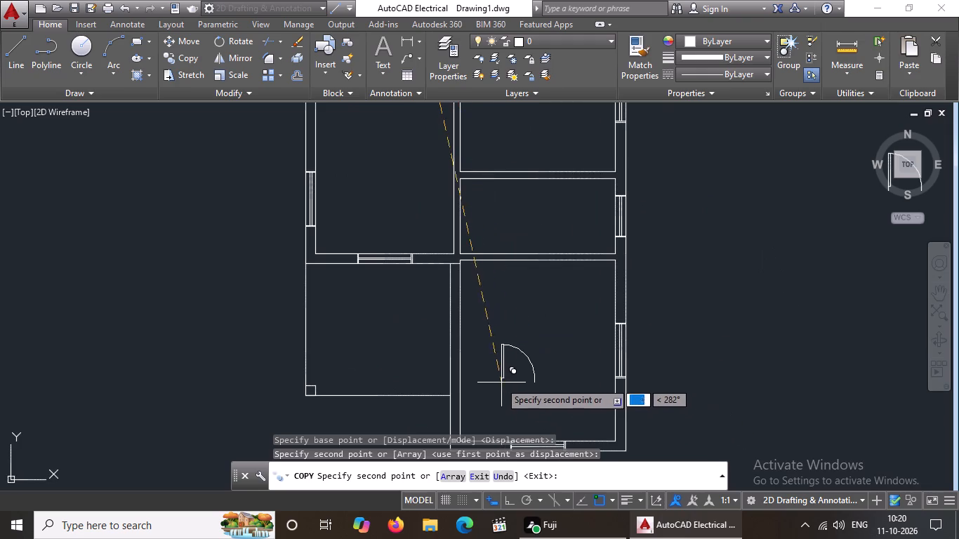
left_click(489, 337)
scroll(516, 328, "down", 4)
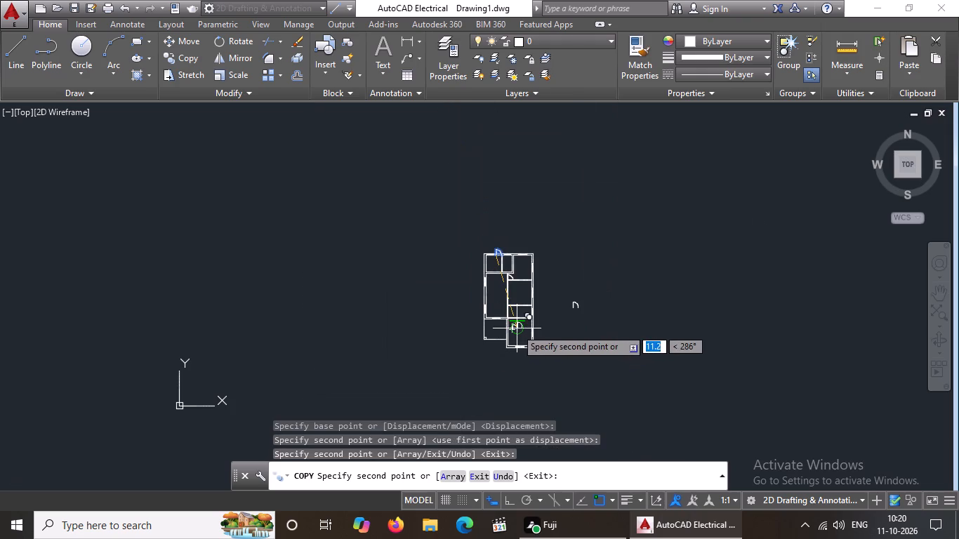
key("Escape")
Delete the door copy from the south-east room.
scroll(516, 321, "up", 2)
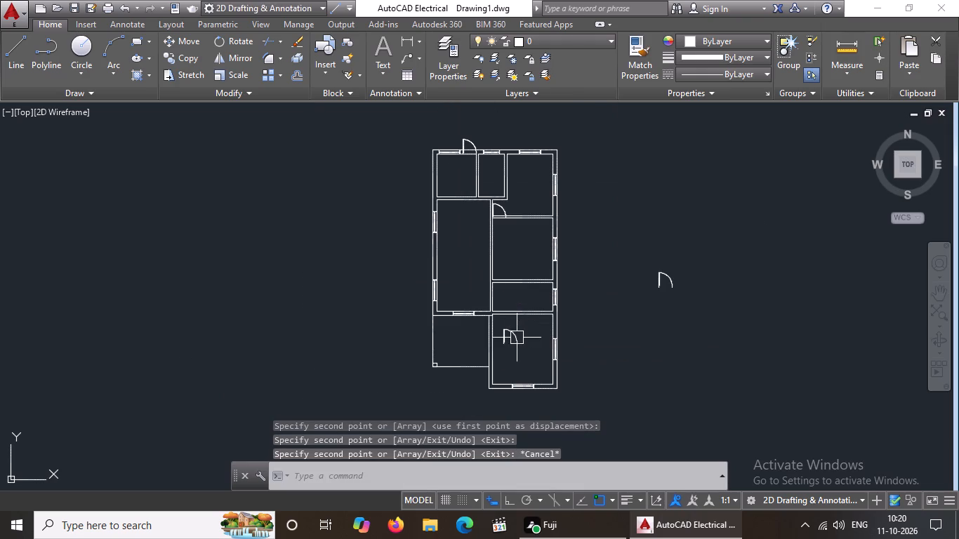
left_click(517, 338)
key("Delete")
Flip the spare door block east of the floor plan horizontally, putting its hinge on the east side.
scroll(682, 291, "up", 1)
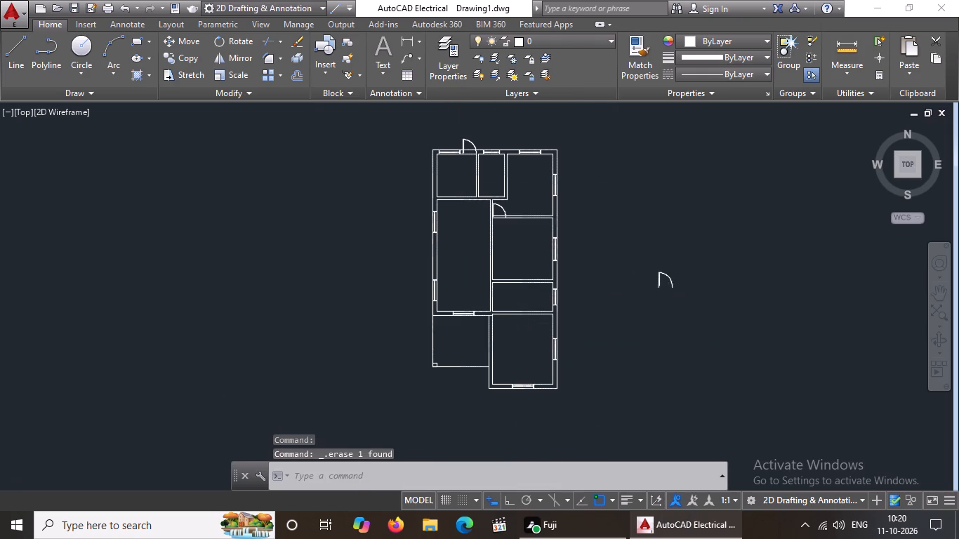
scroll(682, 291, "up", 1)
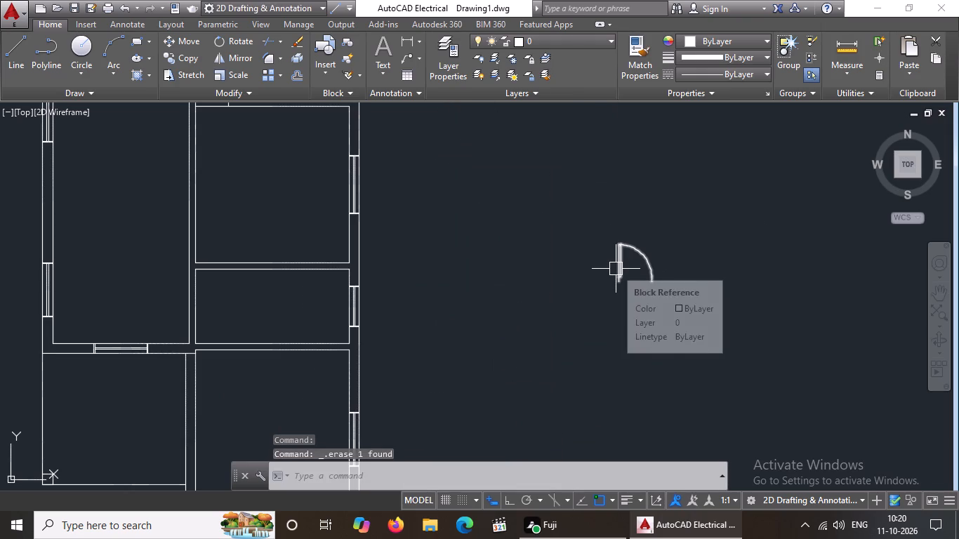
left_click(618, 272)
scroll(640, 287, "up", 3)
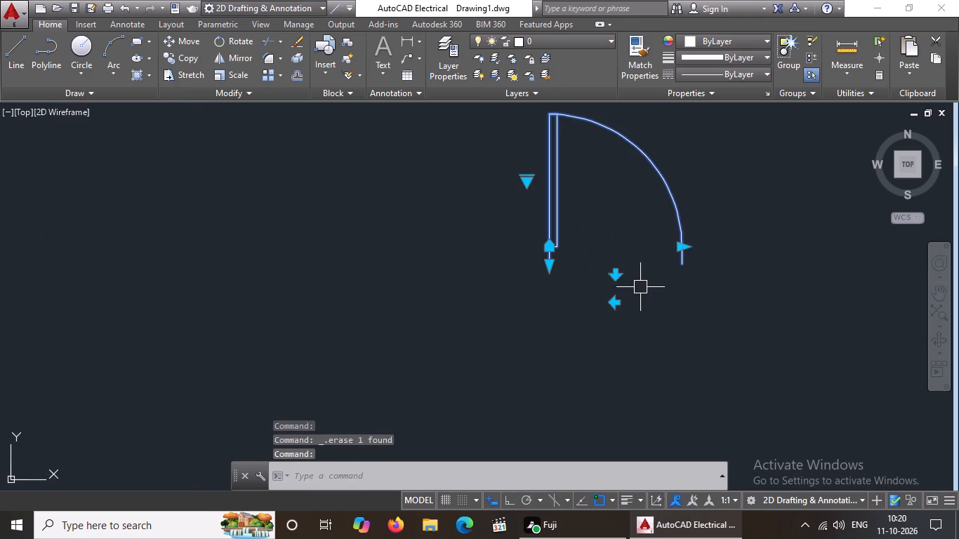
left_click(620, 277)
left_click(613, 234)
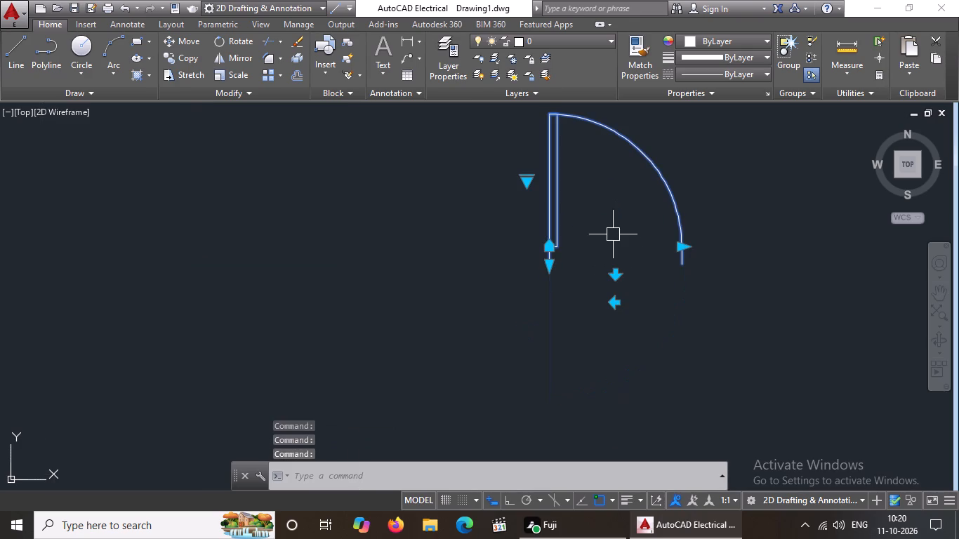
left_click(618, 307)
Copy the spare door by its hinge point to the large west room's south wall, where the porch's east edge meets it.
scroll(619, 281, "down", 3)
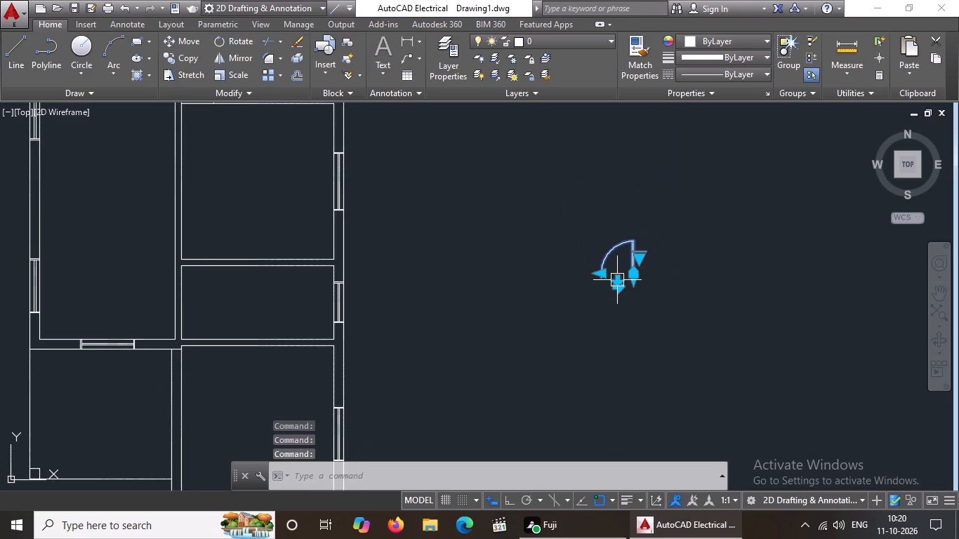
scroll(619, 281, "down", 2)
left_click_drag(582, 238, 586, 246)
left_click(654, 315)
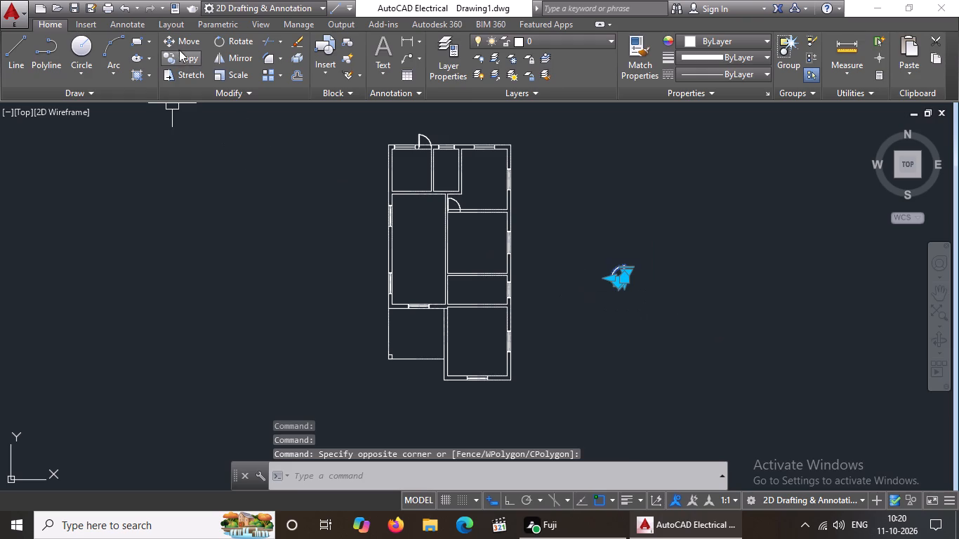
left_click(189, 62)
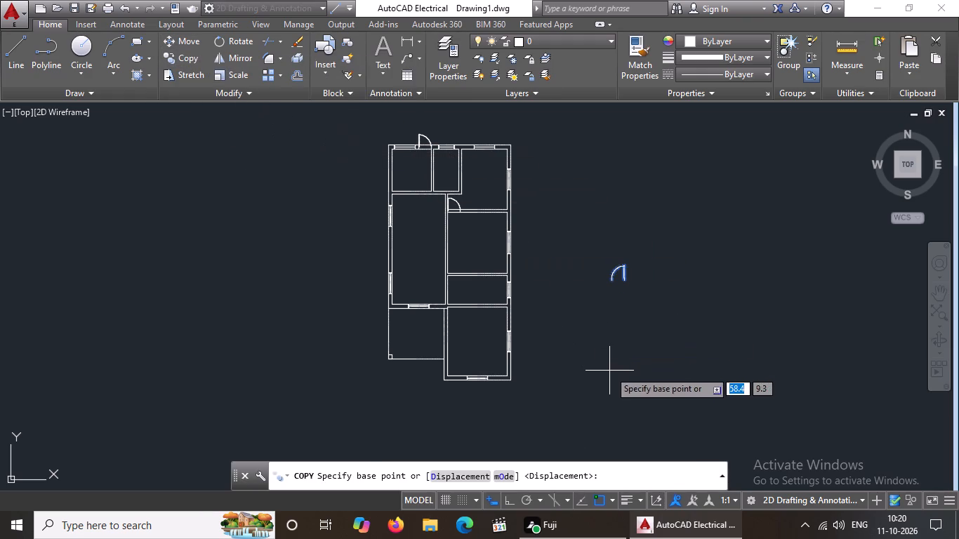
scroll(613, 350, "up", 1)
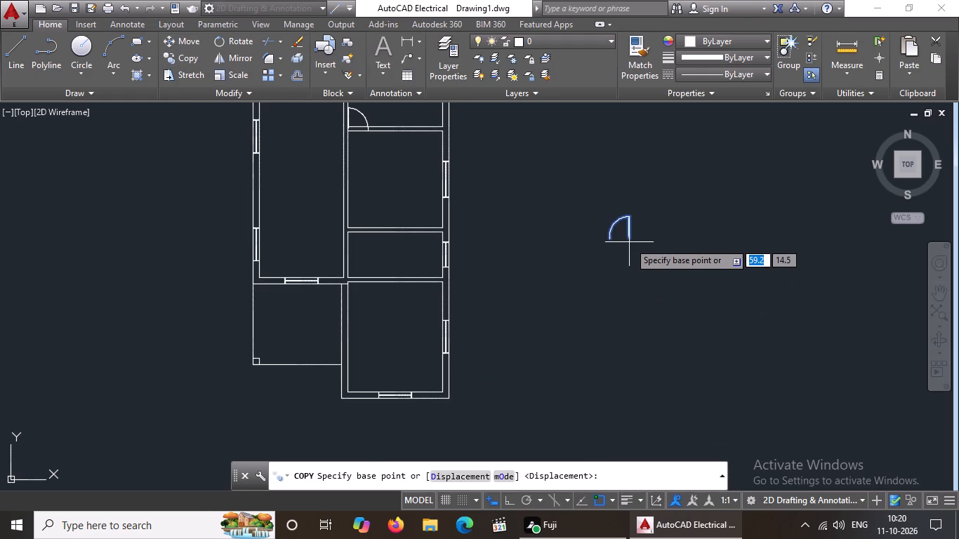
scroll(629, 242, "up", 2)
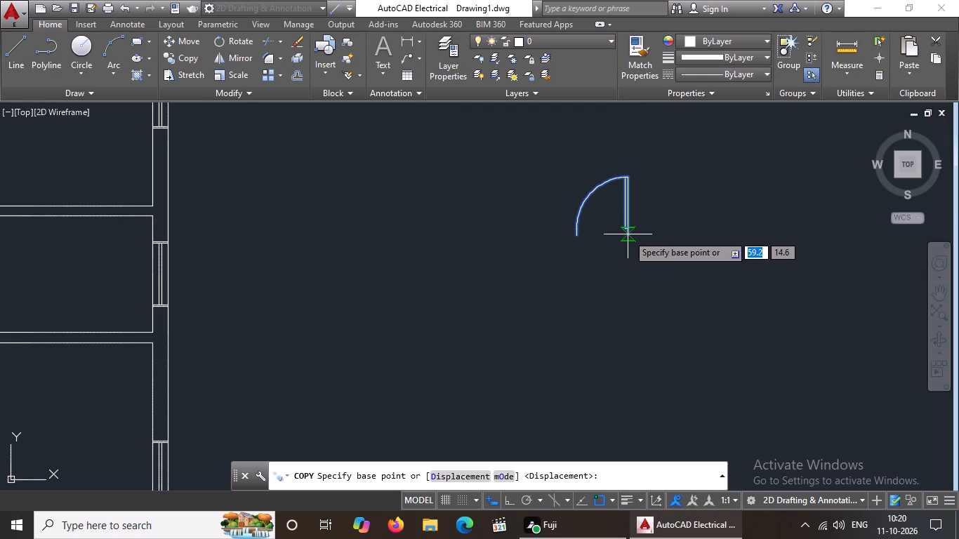
scroll(626, 234, "up", 3)
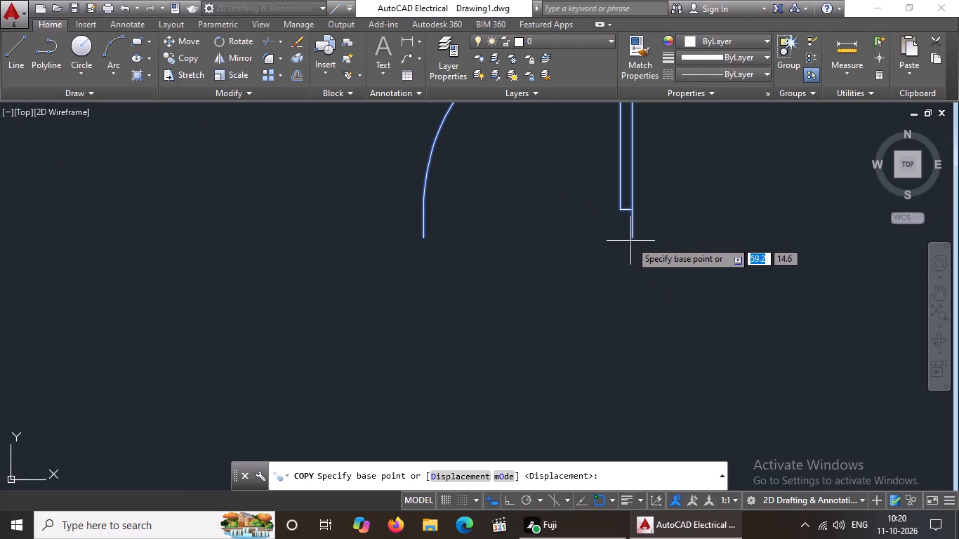
left_click_drag(634, 236, 615, 238)
scroll(349, 250, "down", 6)
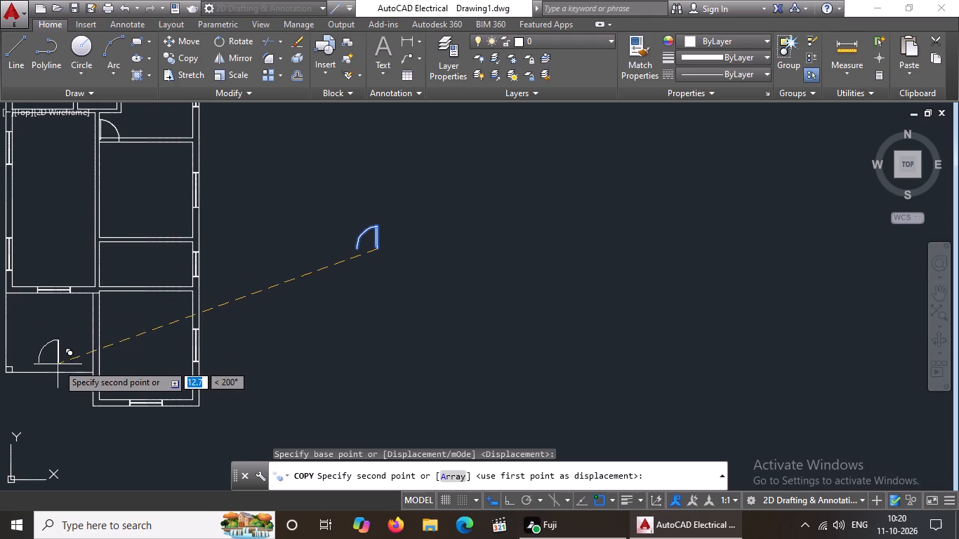
scroll(43, 293, "up", 2)
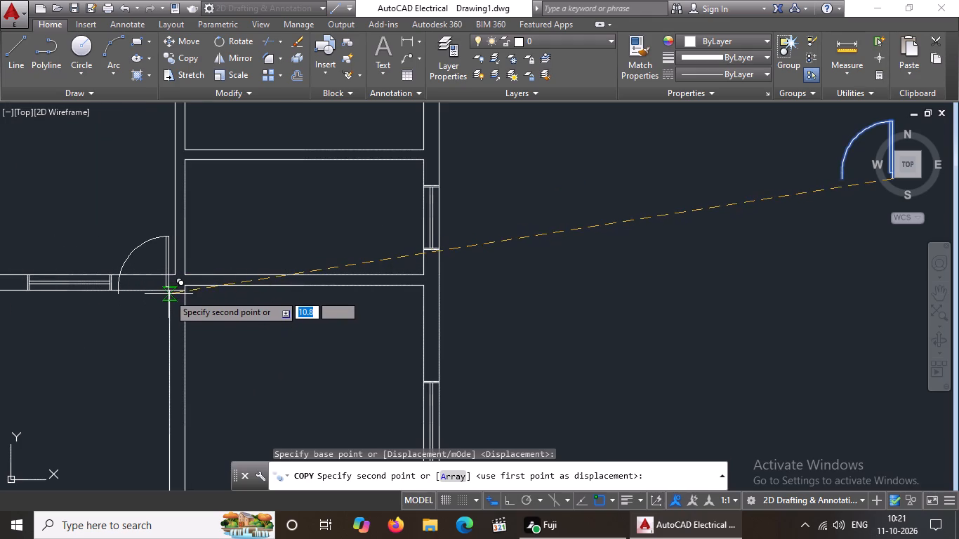
scroll(168, 292, "up", 3)
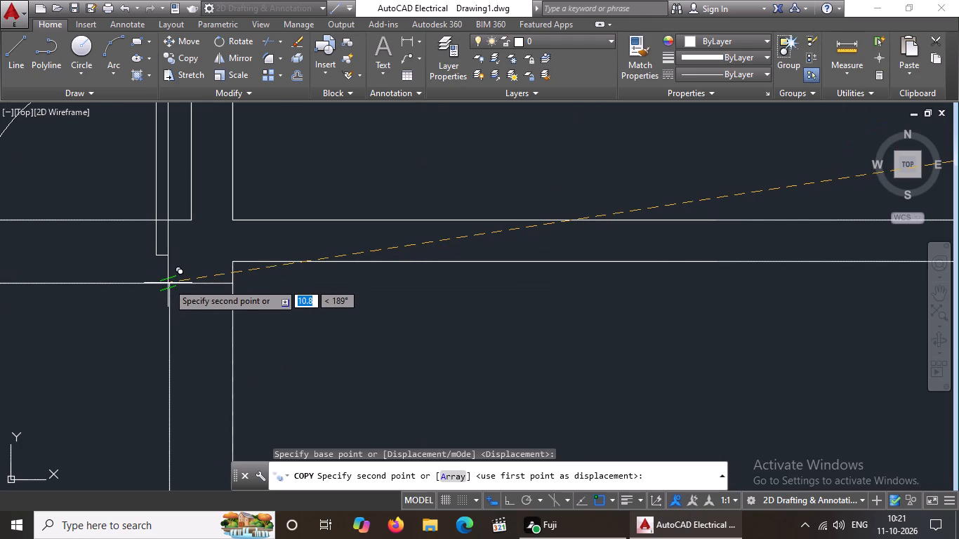
left_click(171, 284)
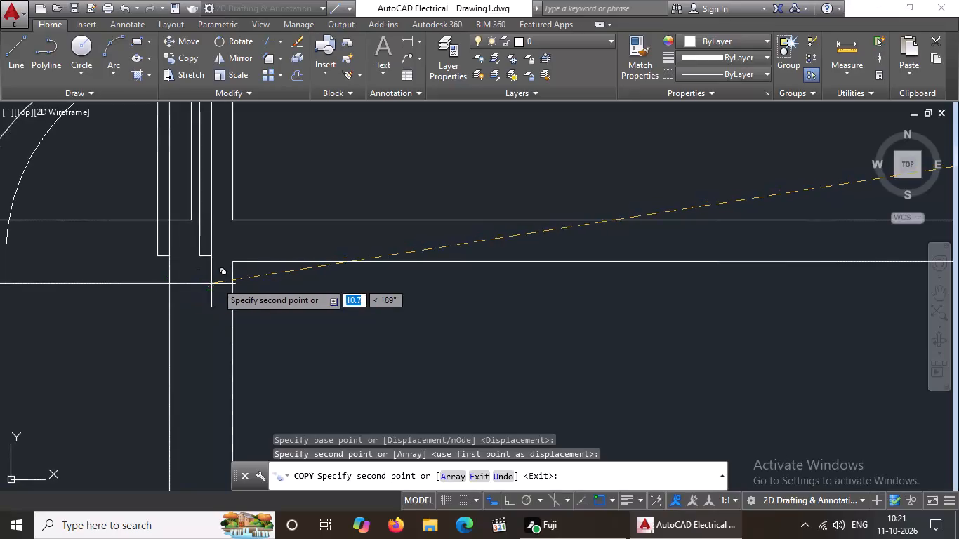
scroll(289, 281, "down", 4)
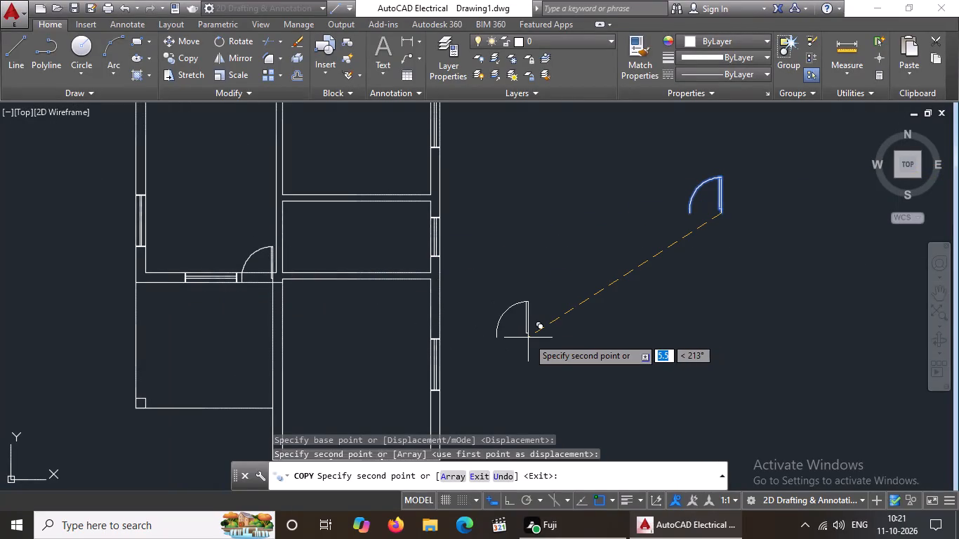
key("Escape")
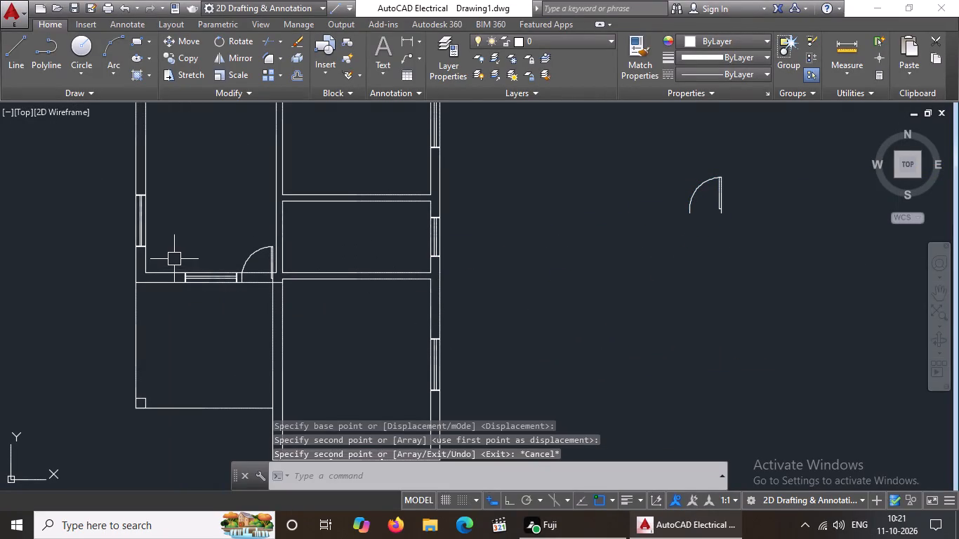
Move the window in the large west room's south wall straight west along the wall, away from the new door, with Ortho on.
left_click(171, 256)
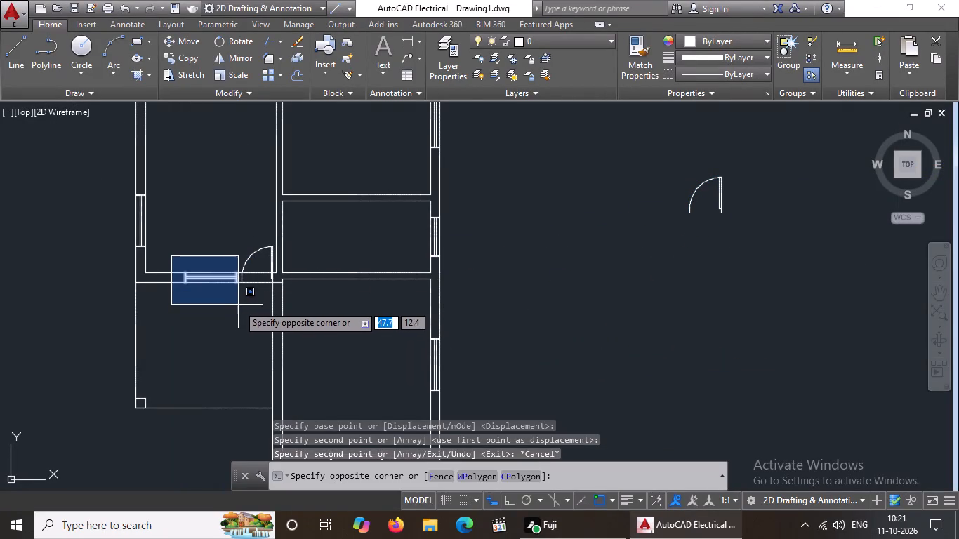
left_click(239, 305)
left_click(166, 41)
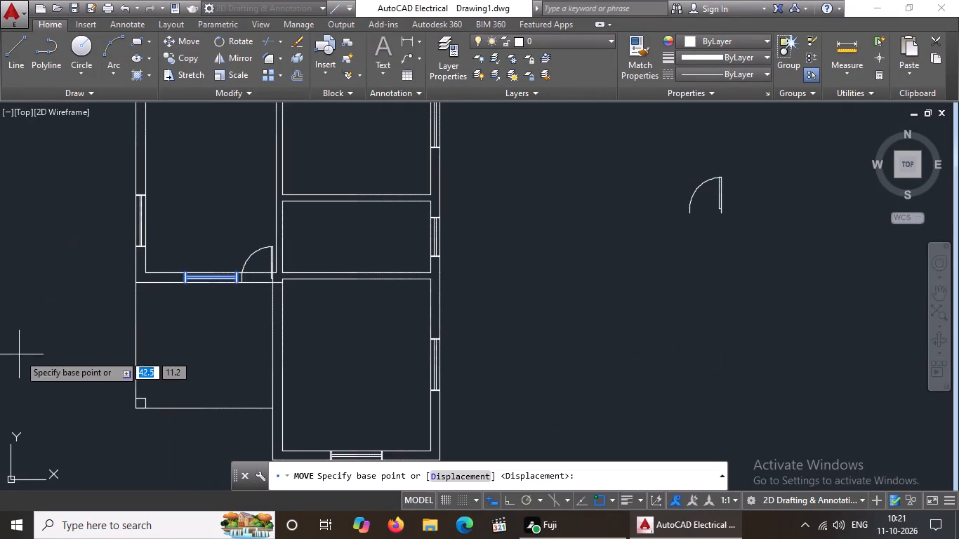
scroll(136, 267, "up", 2)
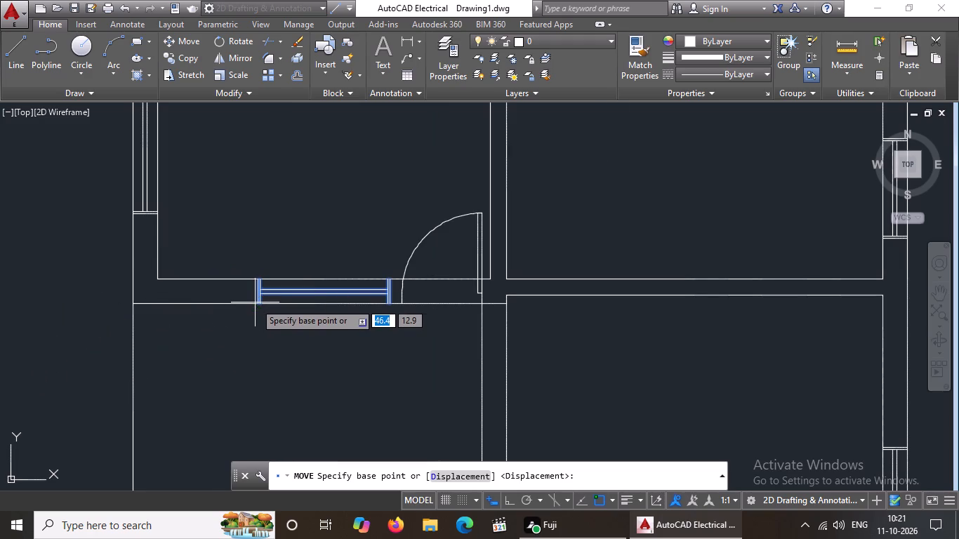
left_click(260, 302)
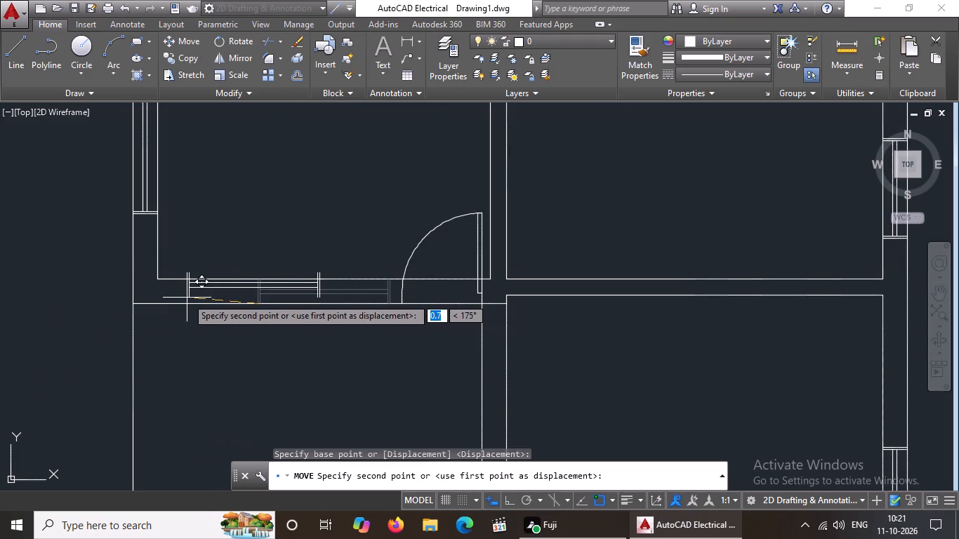
left_click(503, 502)
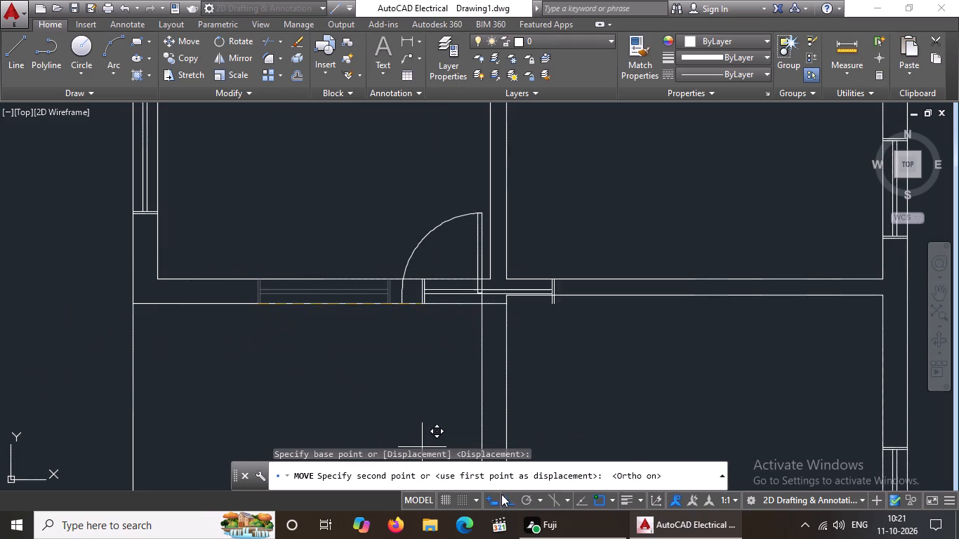
left_click(180, 304)
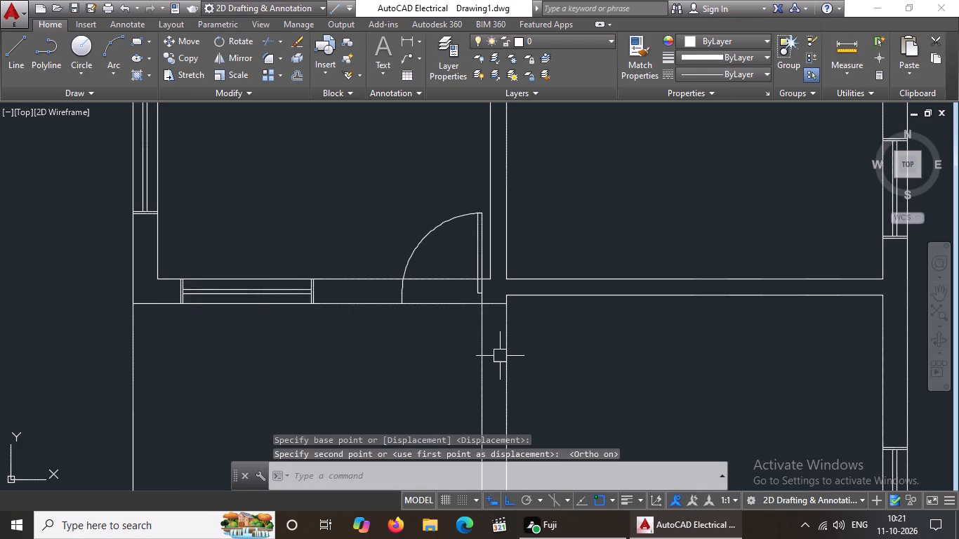
Flip the spare door block east of the plan vertically and horizontally, so it hinges on the west side and swings south.
scroll(502, 355, "down", 4)
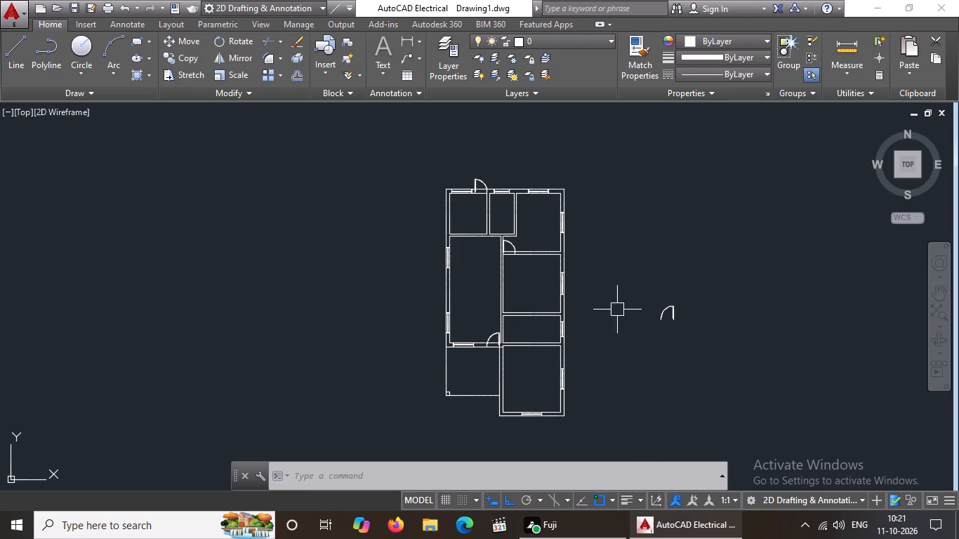
left_click(630, 285)
left_click(682, 323)
scroll(682, 324, "up", 3)
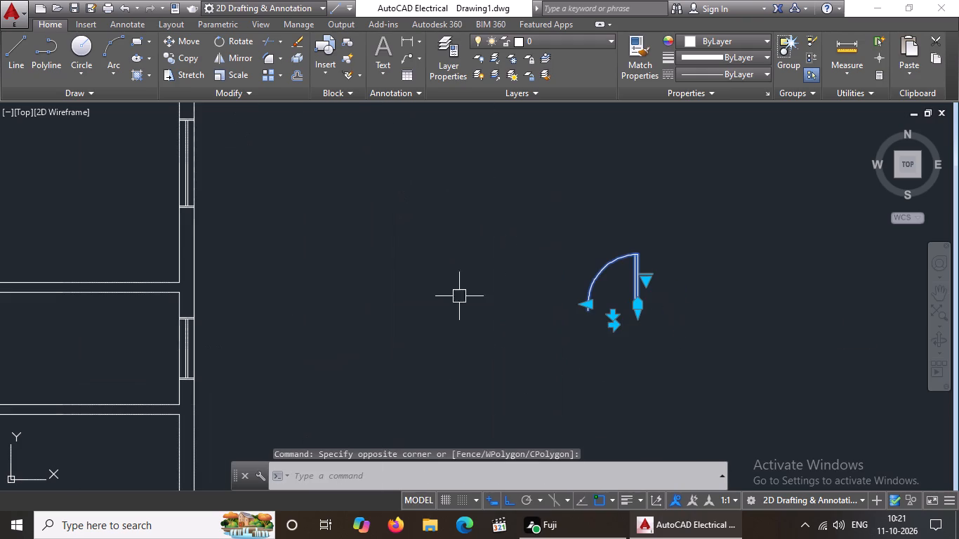
left_click(614, 315)
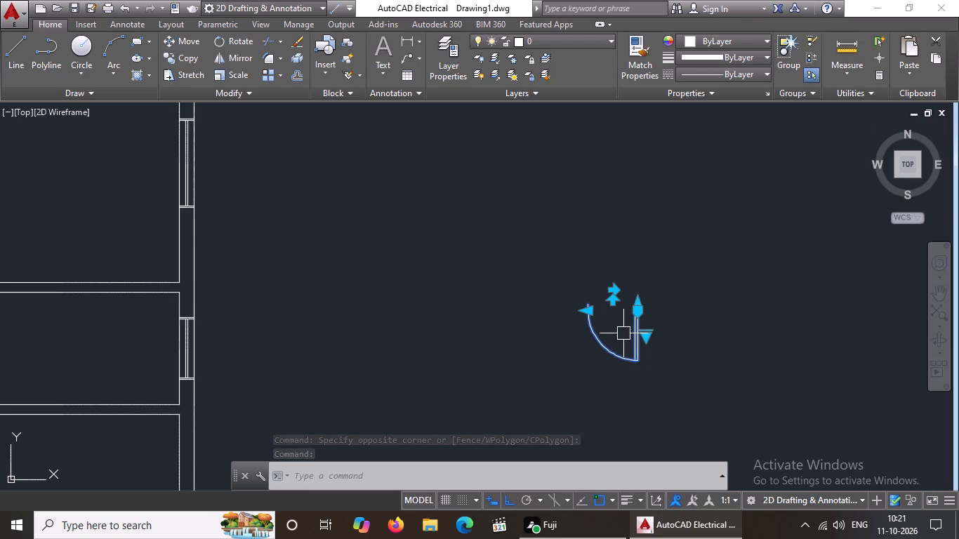
scroll(621, 334, "down", 4)
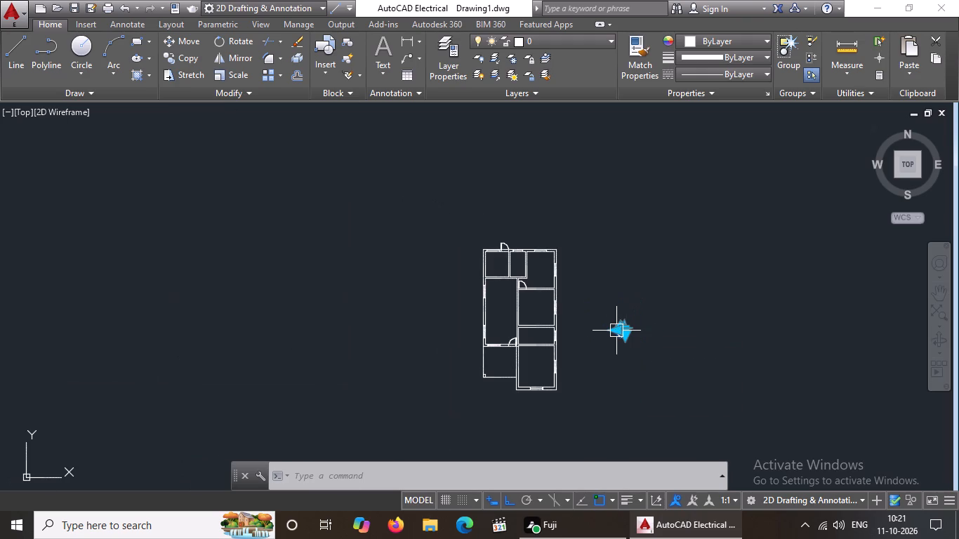
scroll(630, 352, "up", 3)
scroll(588, 263, "up", 2)
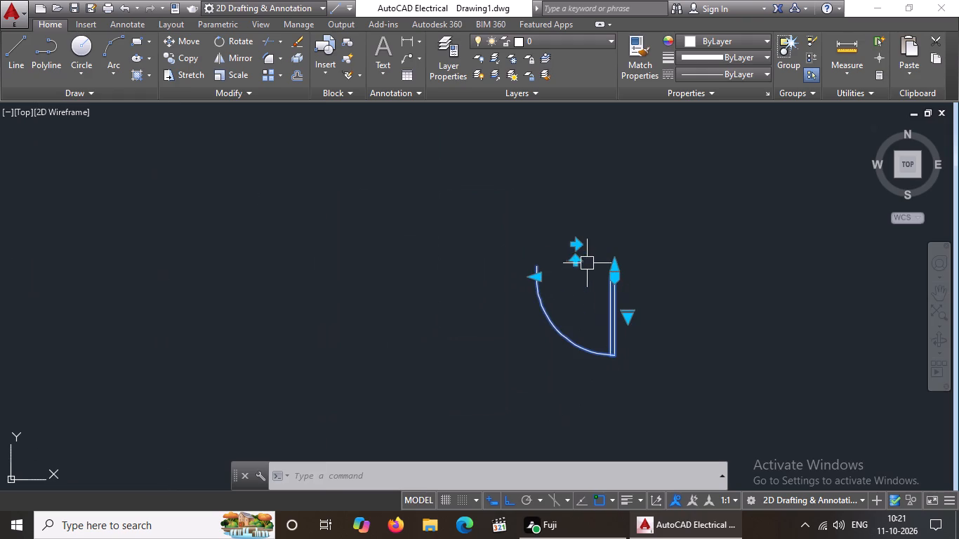
left_click(578, 265)
left_click(575, 282)
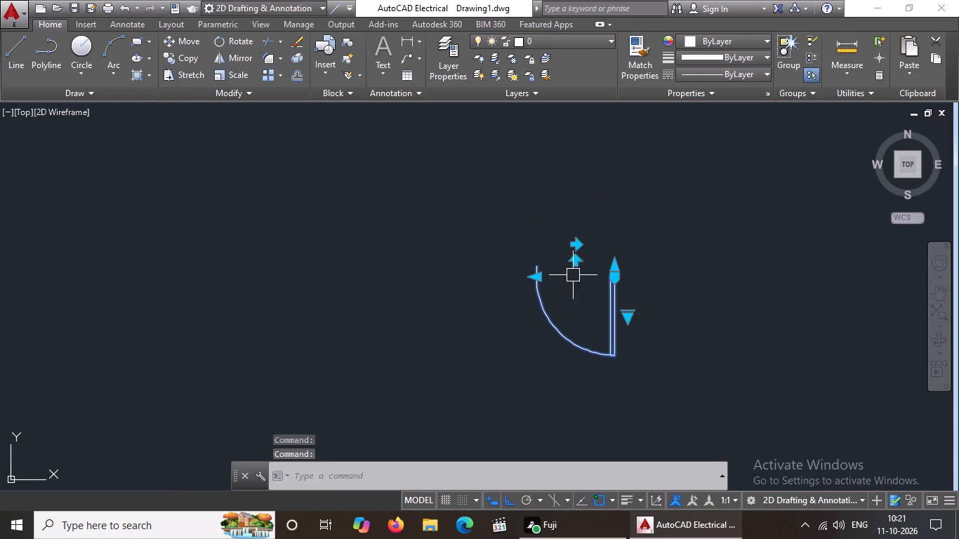
left_click(574, 244)
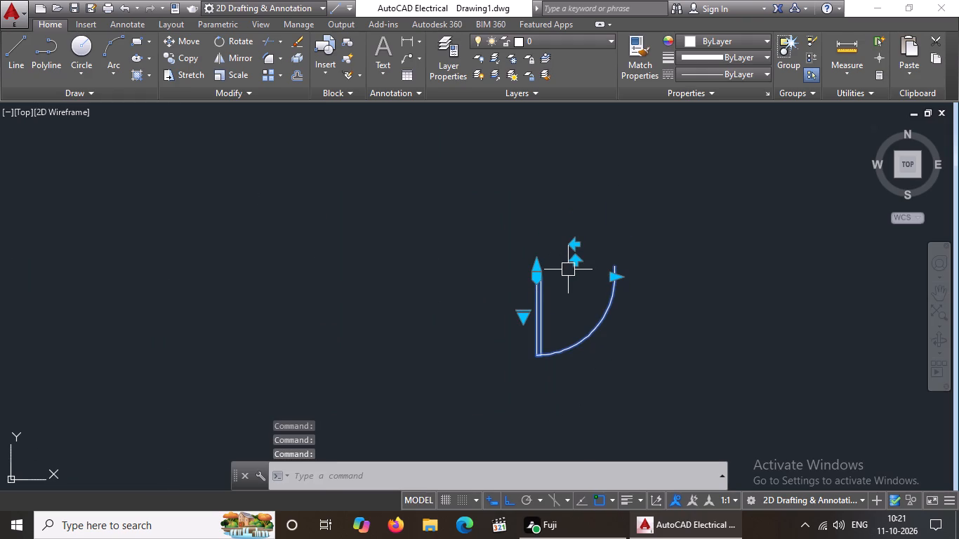
With Ortho off, copy the flipped door by its hinge point to the west end of the south-east room's north wall, on the wall's north face.
scroll(565, 271, "down", 2)
left_click(180, 56)
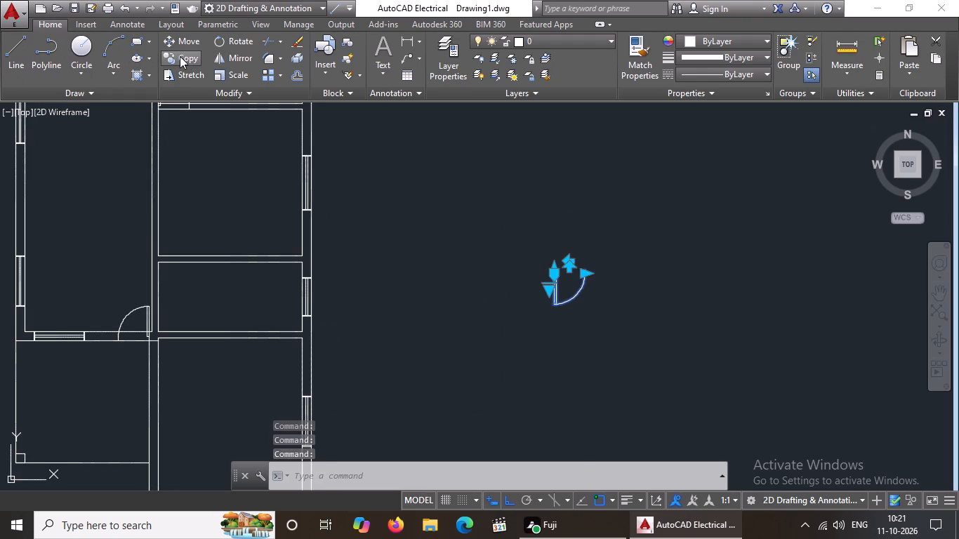
scroll(544, 267, "up", 1)
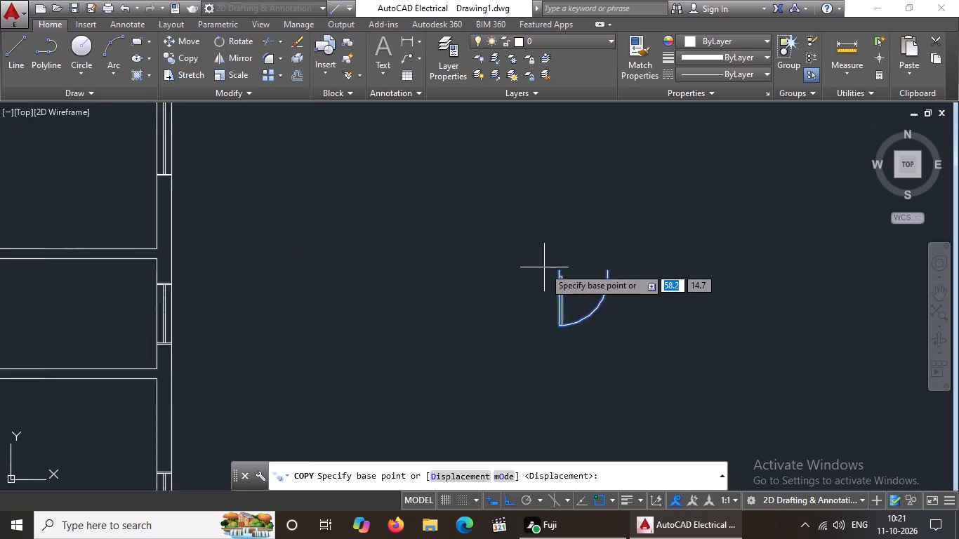
scroll(544, 267, "up", 1)
left_click(567, 272)
scroll(373, 321, "down", 5)
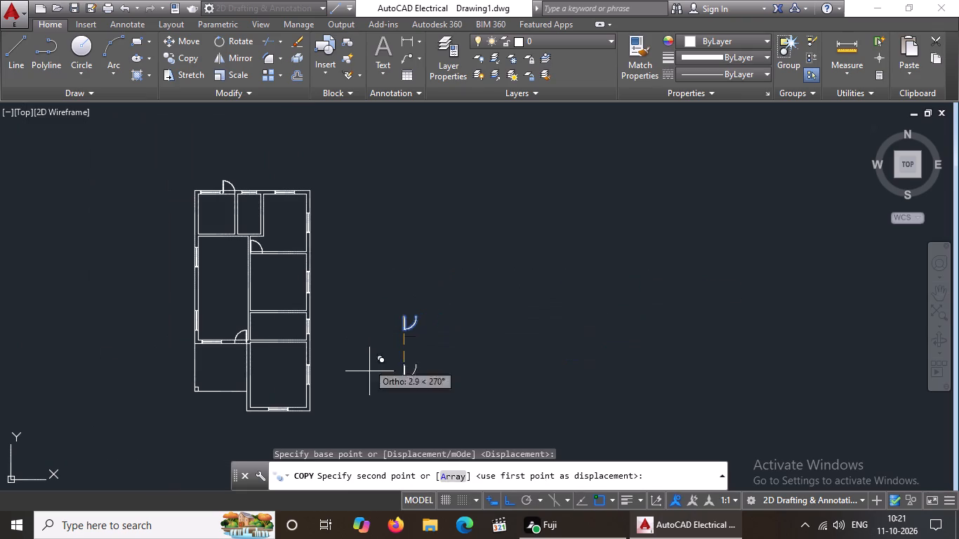
left_click(508, 505)
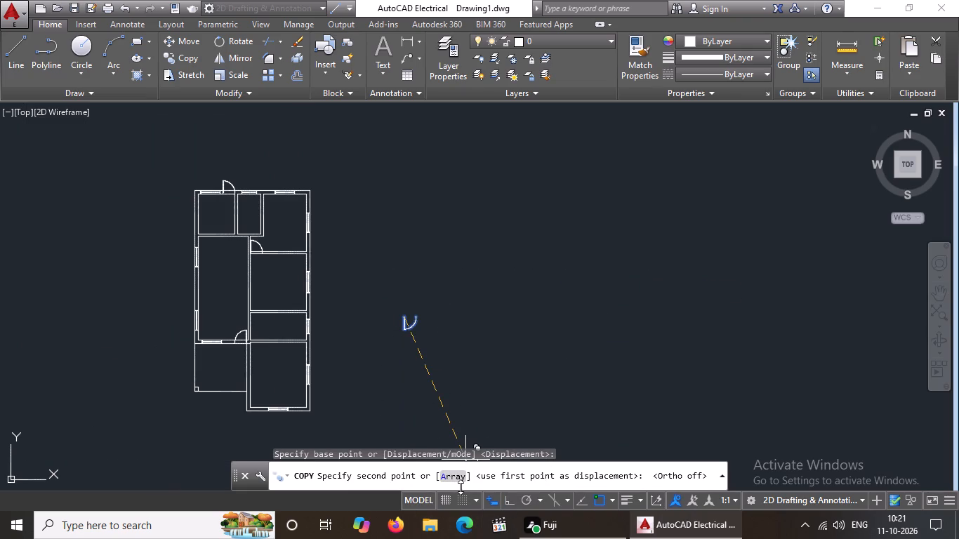
scroll(224, 420, "up", 3)
scroll(300, 245, "down", 2)
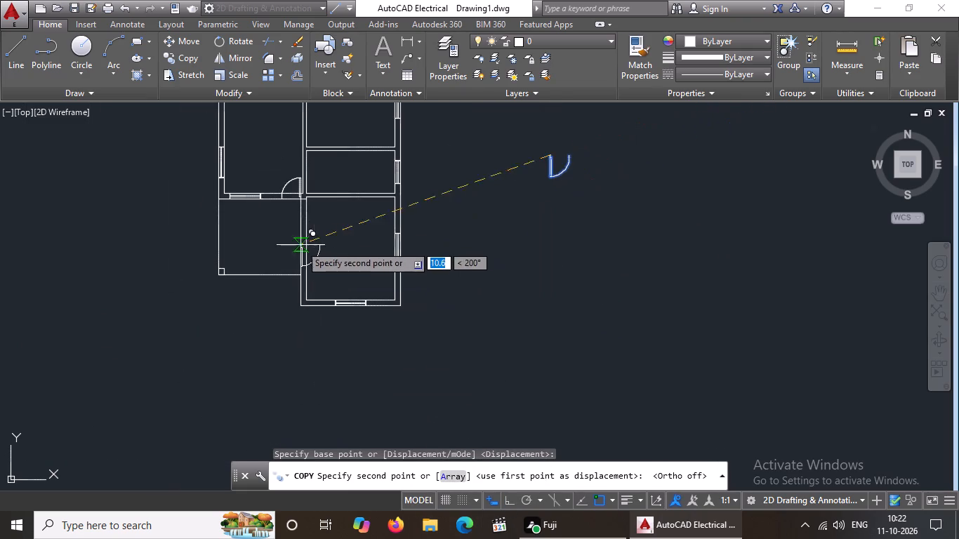
scroll(306, 190, "up", 2)
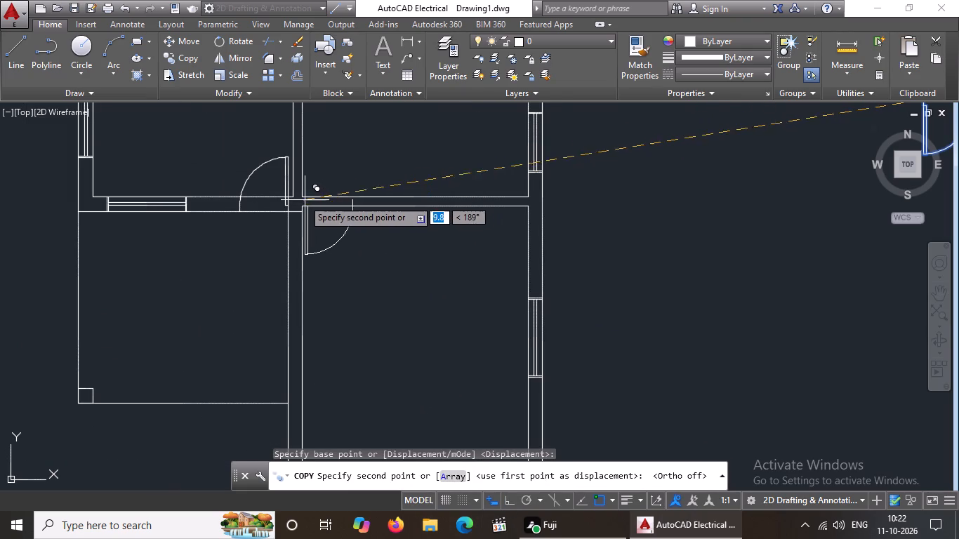
scroll(302, 197, "up", 2)
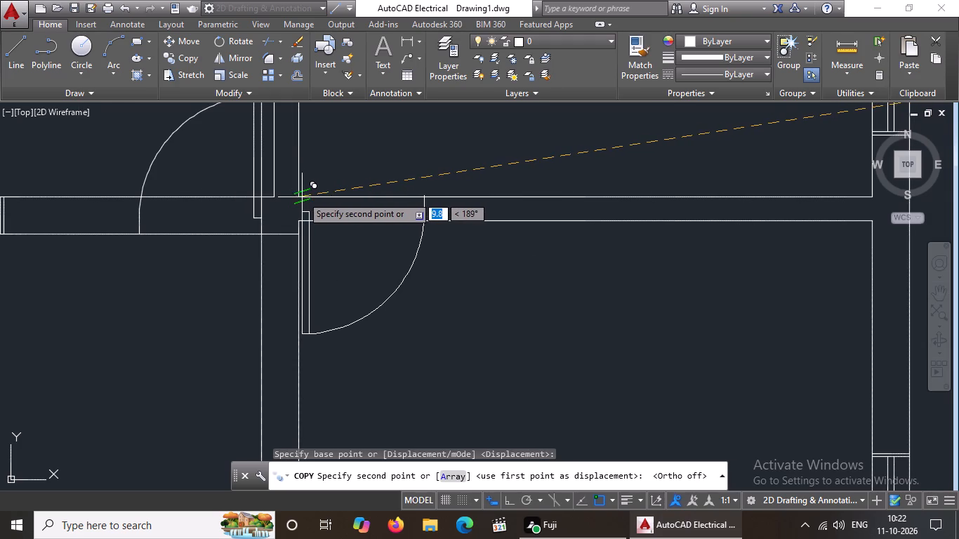
left_click(298, 197)
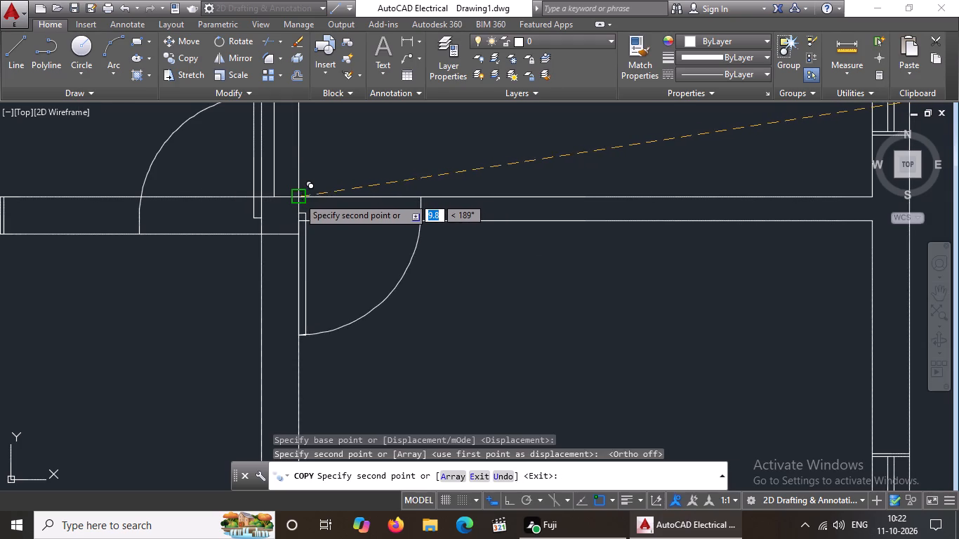
scroll(409, 223, "down", 4)
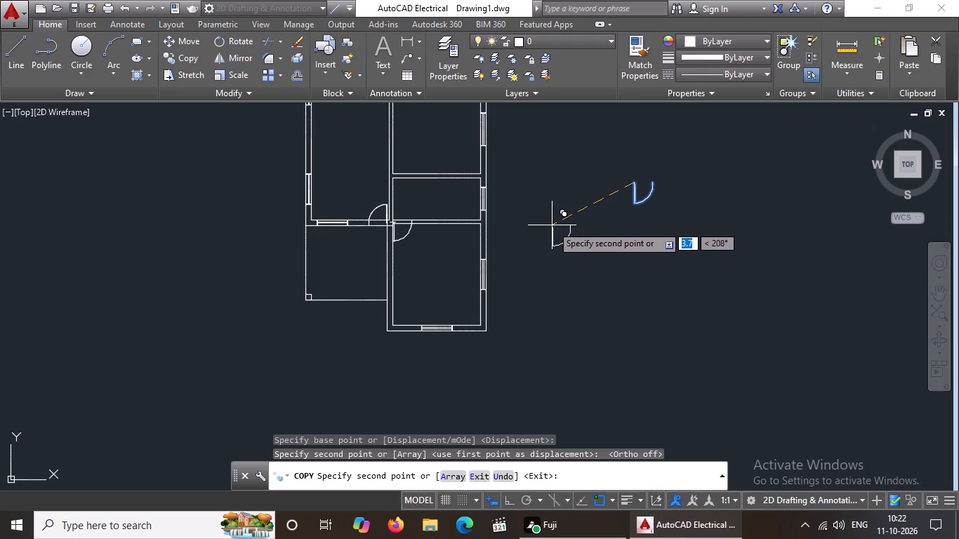
middle_click_drag(553, 224, 574, 345)
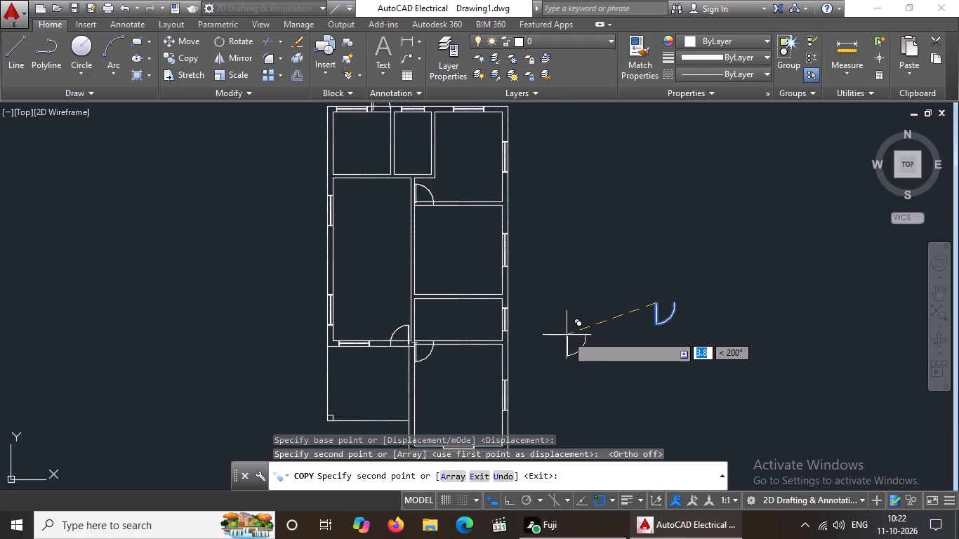
Flip the spare door block east of the plan horizontally, so it hinges on the east side and still swings south.
key("Escape")
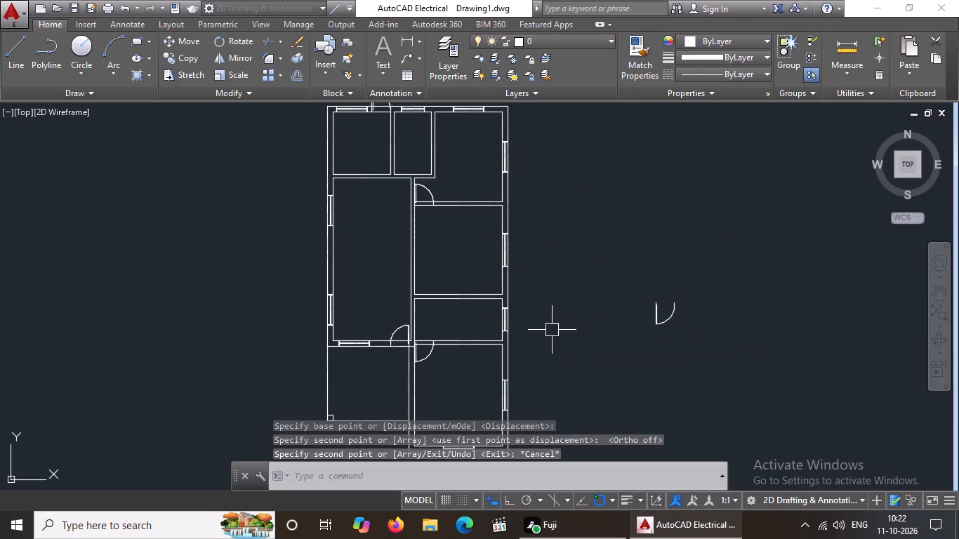
left_click(652, 314)
scroll(666, 310, "up", 2)
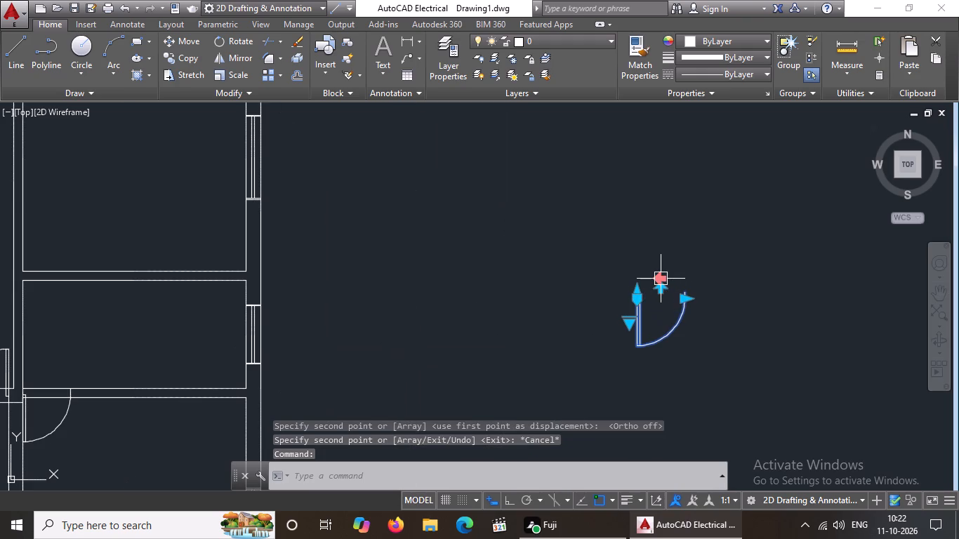
left_click(666, 275)
left_click(664, 296)
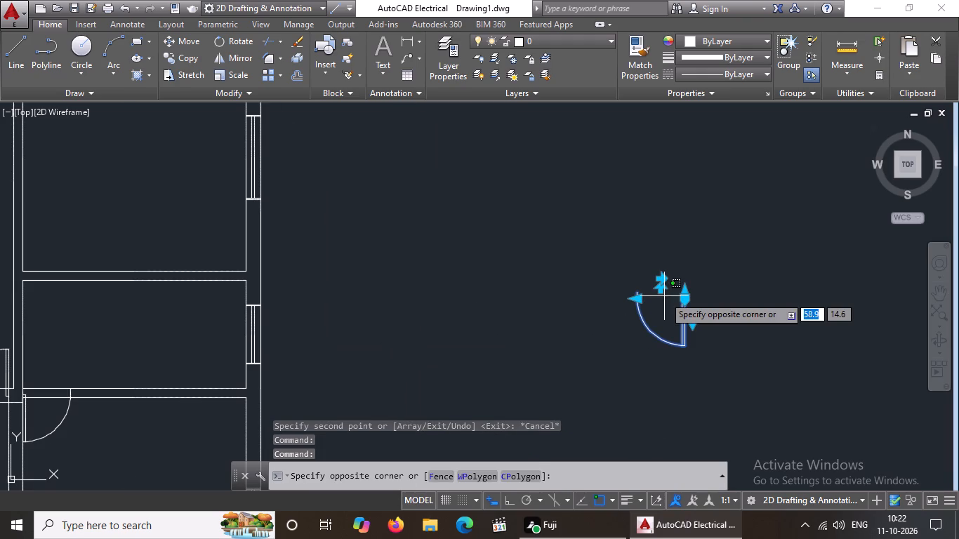
left_click(656, 292)
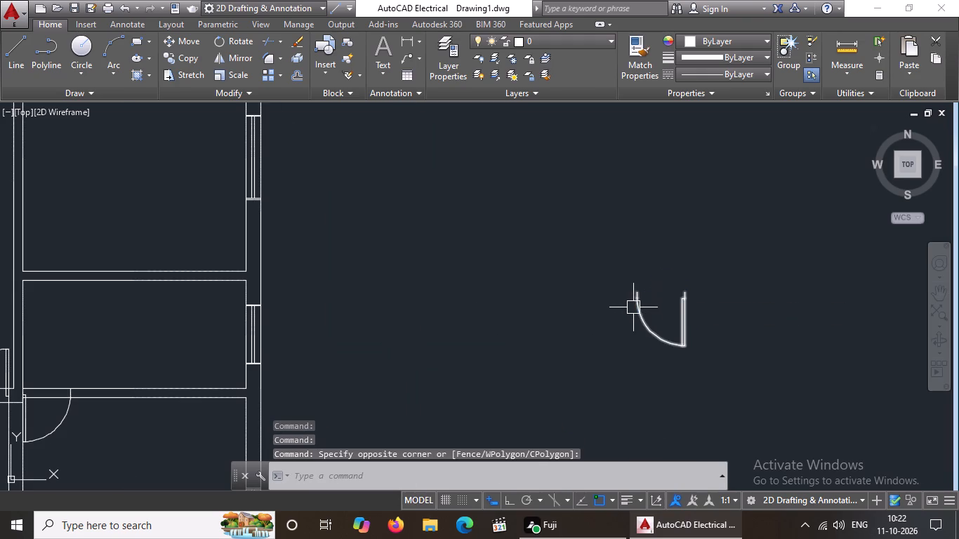
left_click(633, 307)
scroll(651, 304, "up", 3)
left_click(680, 250)
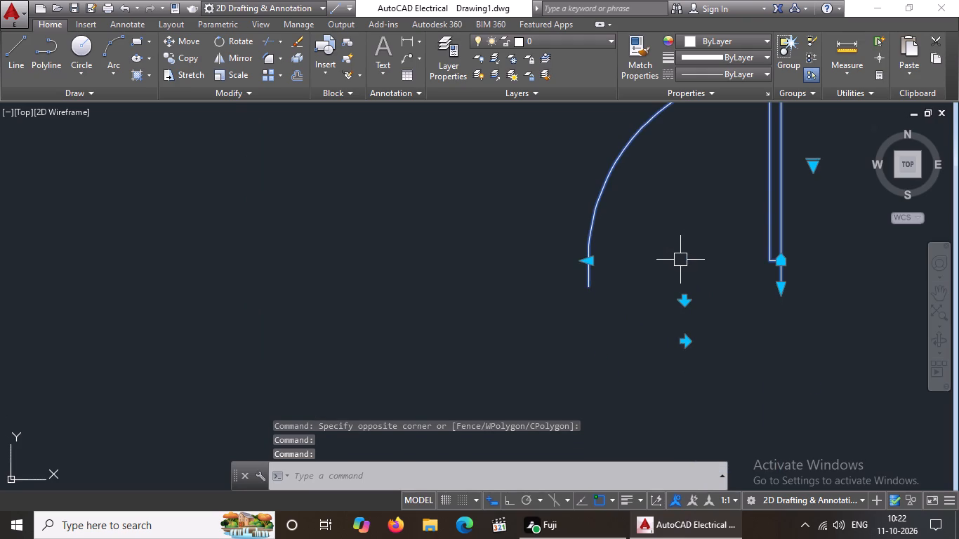
left_click(685, 300)
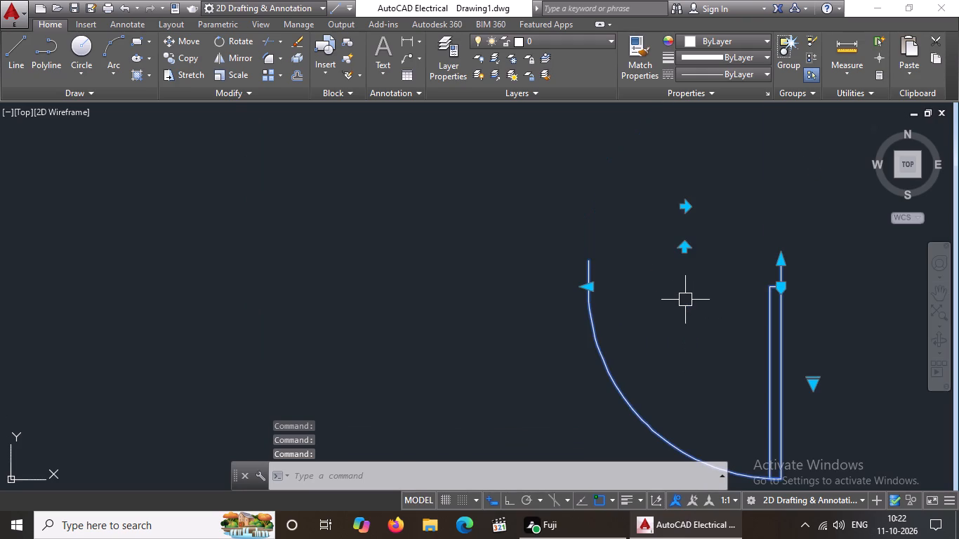
left_click(687, 204)
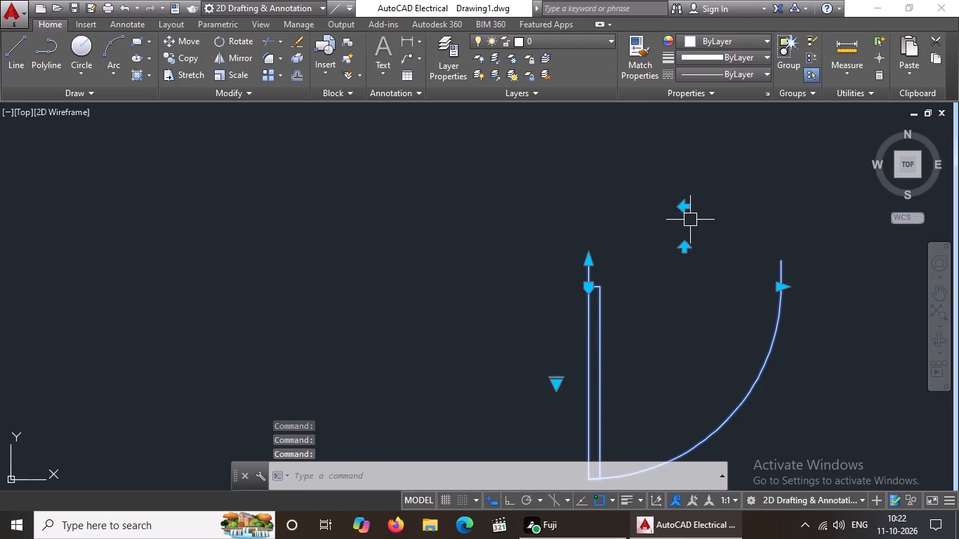
left_click(688, 204)
scroll(734, 279, "down", 2)
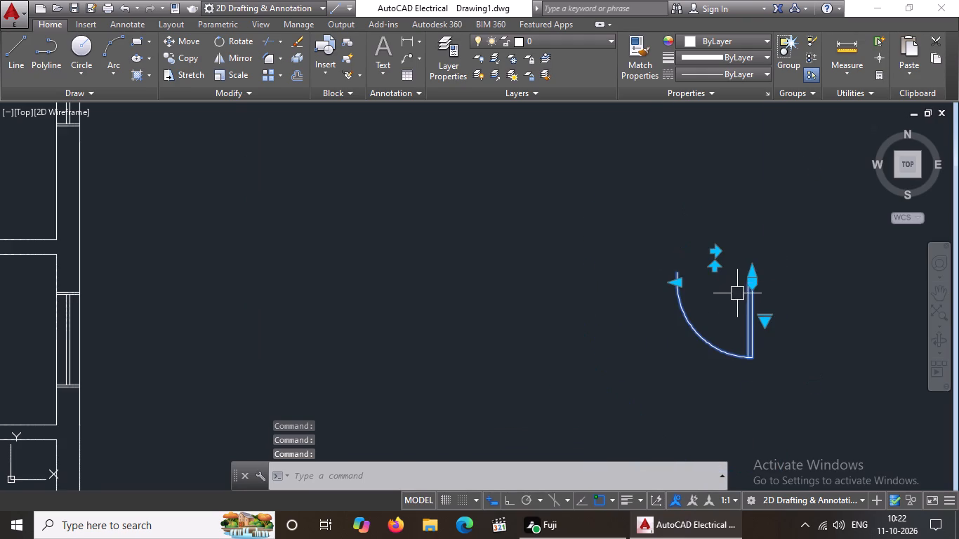
scroll(740, 298, "down", 1)
With Ortho on, rotate the spare door 90° counterclockwise about the free end of its opening, so its leaf extends east from the top.
left_click_drag(628, 234, 675, 264)
left_click(873, 376)
left_click(236, 42)
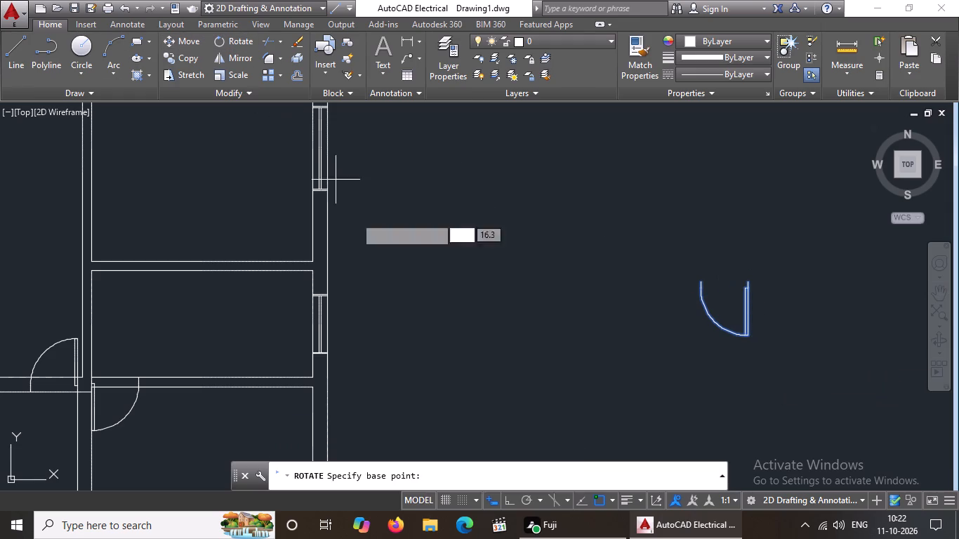
left_click(506, 502)
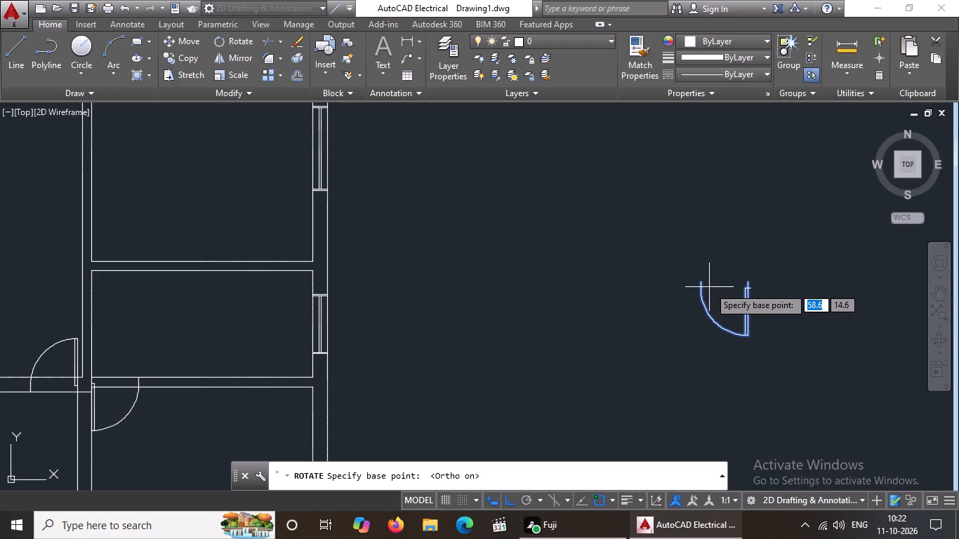
left_click(700, 286)
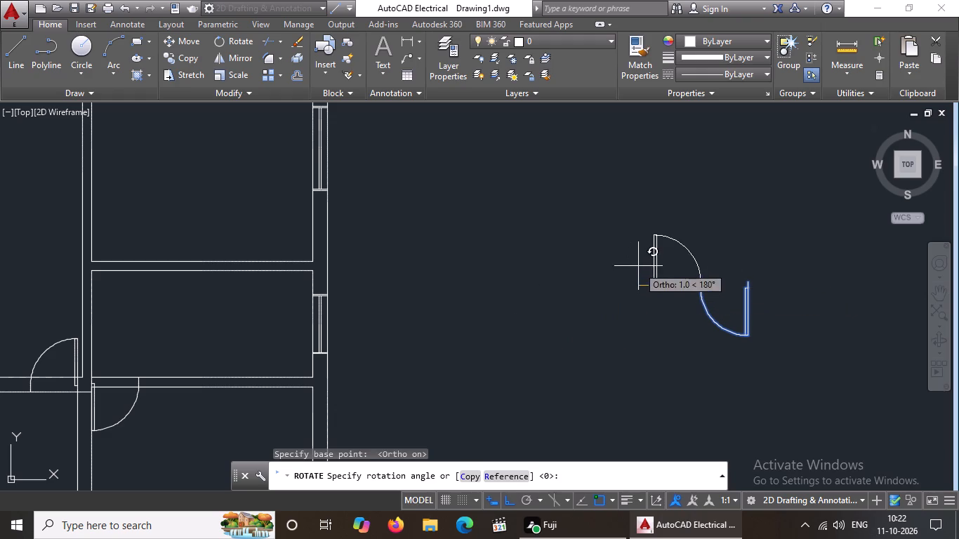
left_click(729, 253)
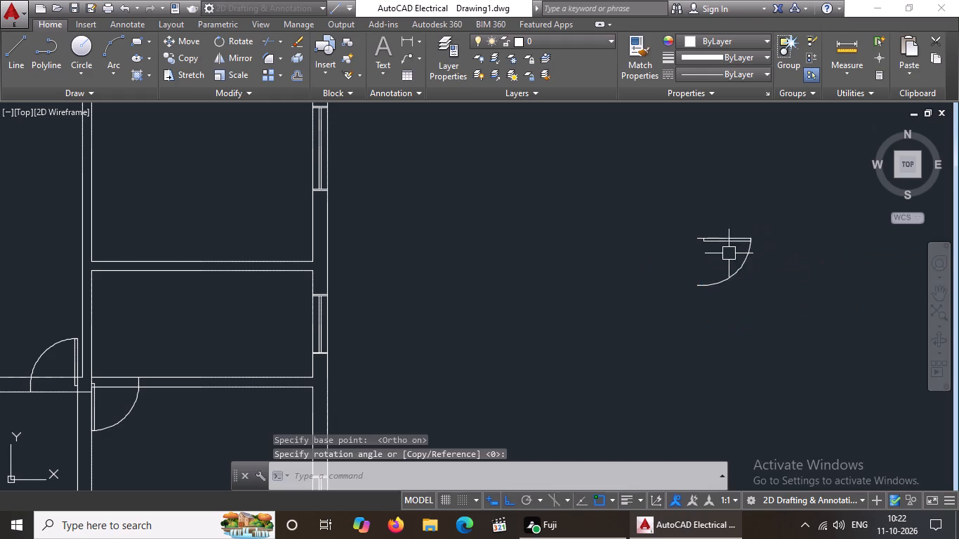
With Ortho off, copy the rotated door by its hinge point to the north end of the small east room's west wall, on the wall's west face.
left_click_drag(628, 206, 655, 215)
left_click(819, 317)
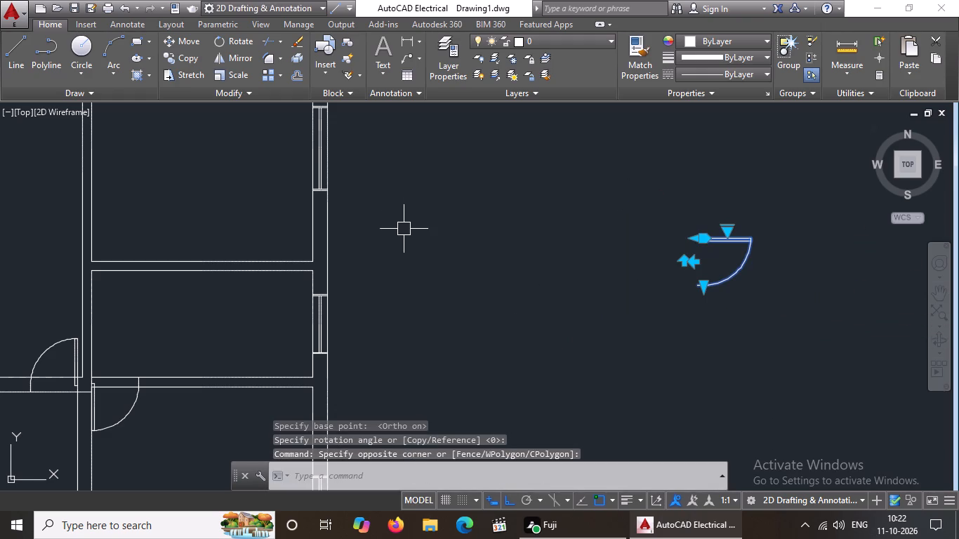
left_click(187, 56)
scroll(351, 233, "down", 2)
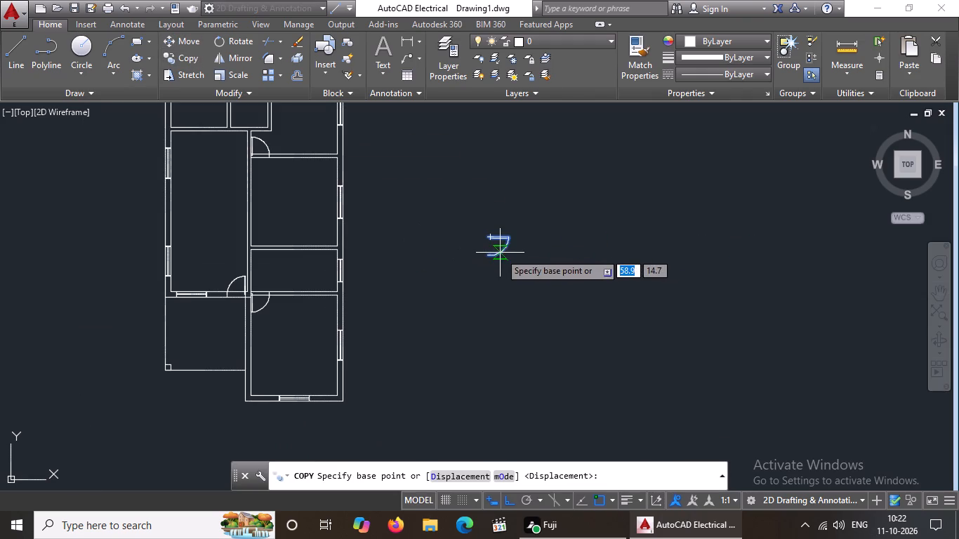
scroll(538, 215, "up", 2)
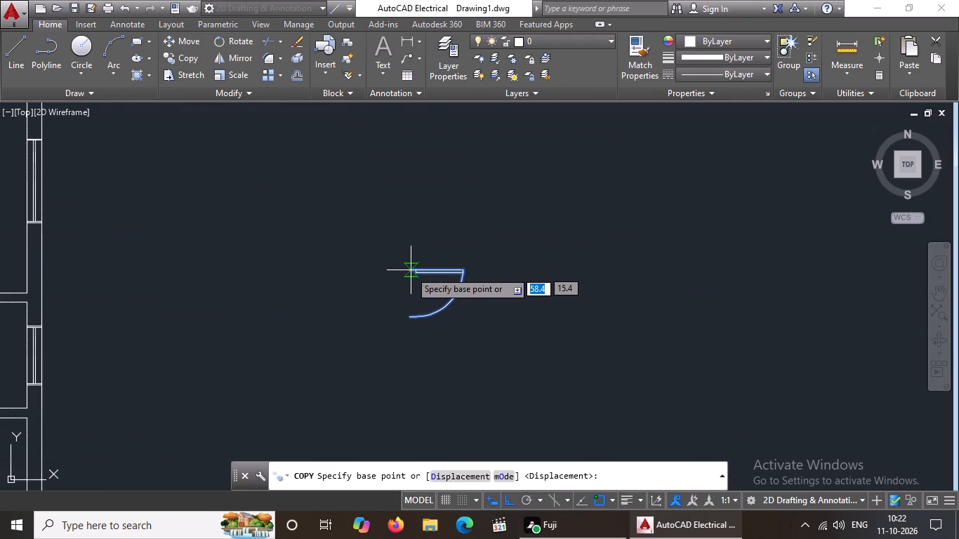
scroll(408, 271, "up", 2)
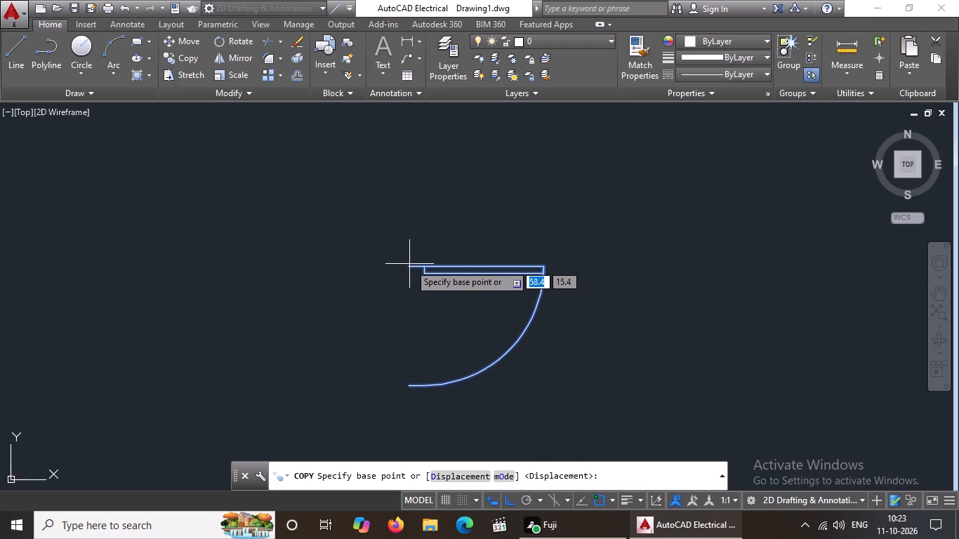
left_click(409, 267)
scroll(270, 244, "down", 4)
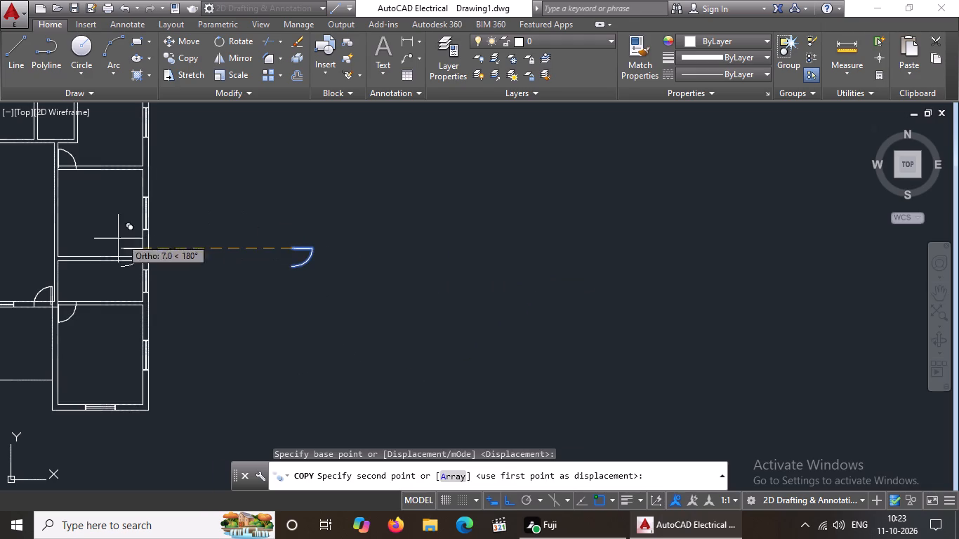
left_click(510, 499)
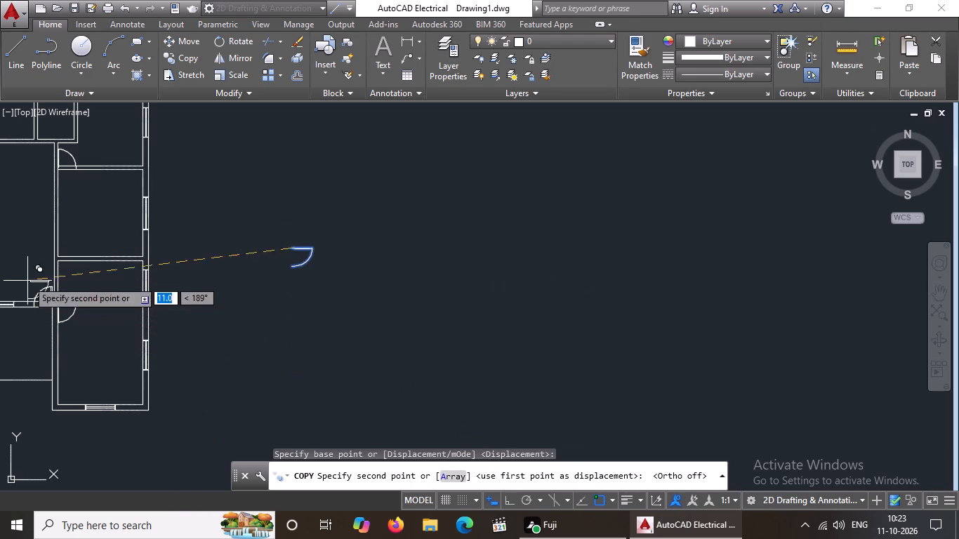
scroll(27, 278, "up", 4)
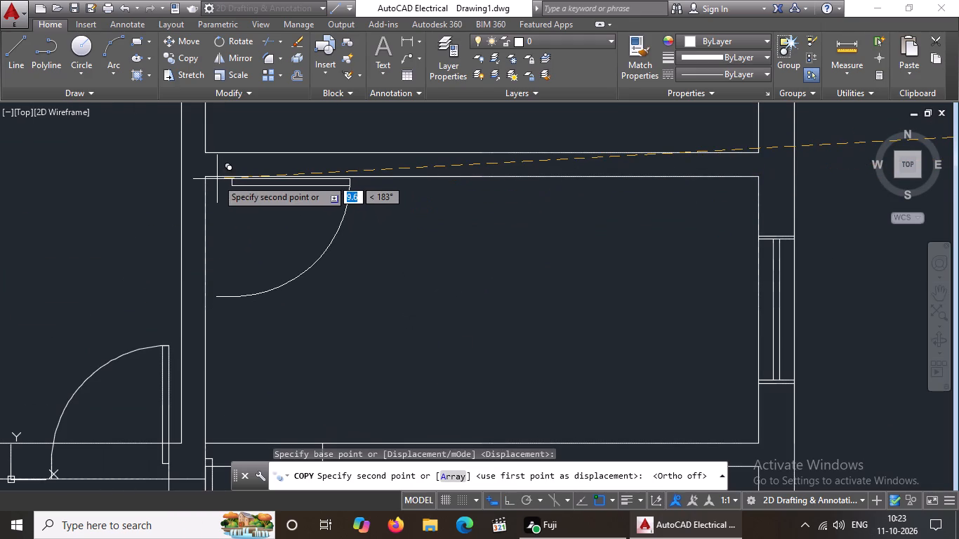
scroll(216, 179, "up", 1)
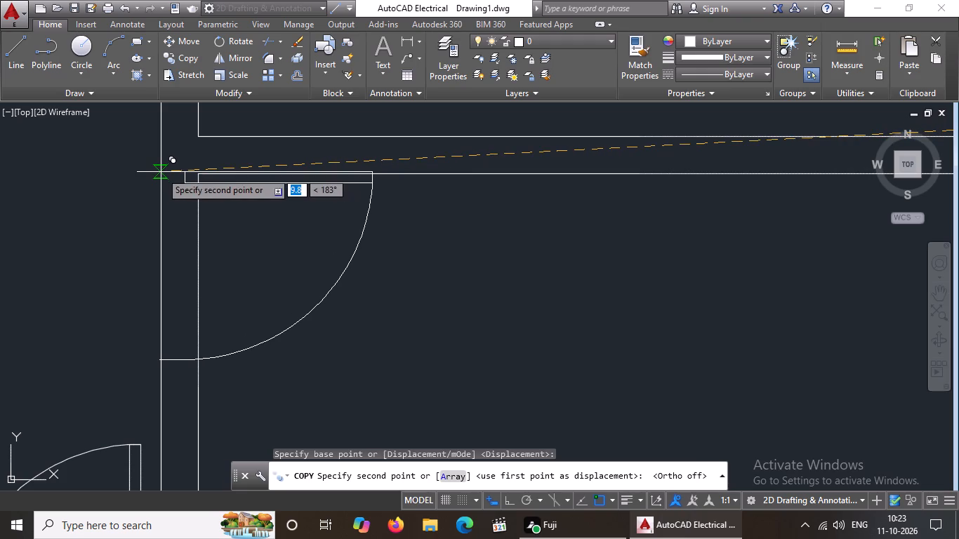
left_click(161, 174)
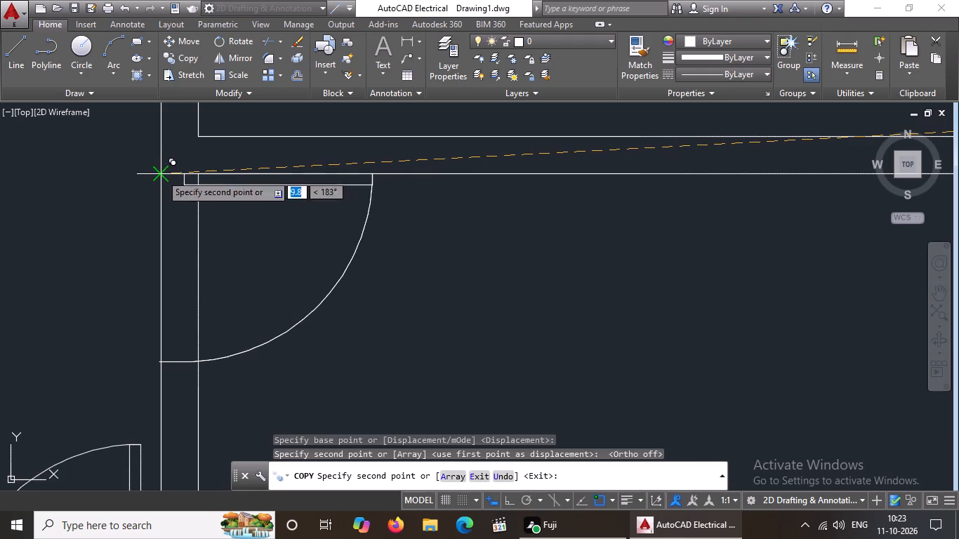
scroll(348, 241, "down", 3)
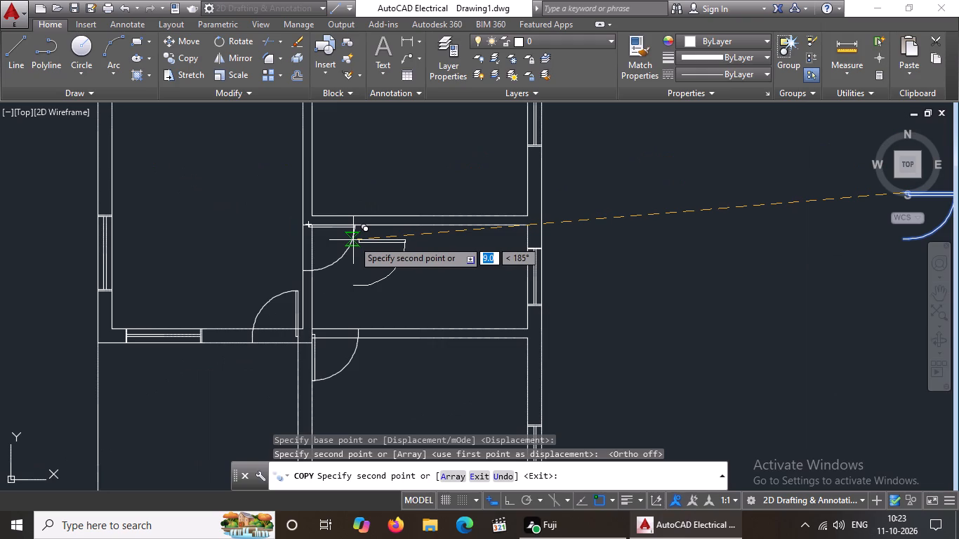
scroll(543, 243, "down", 3)
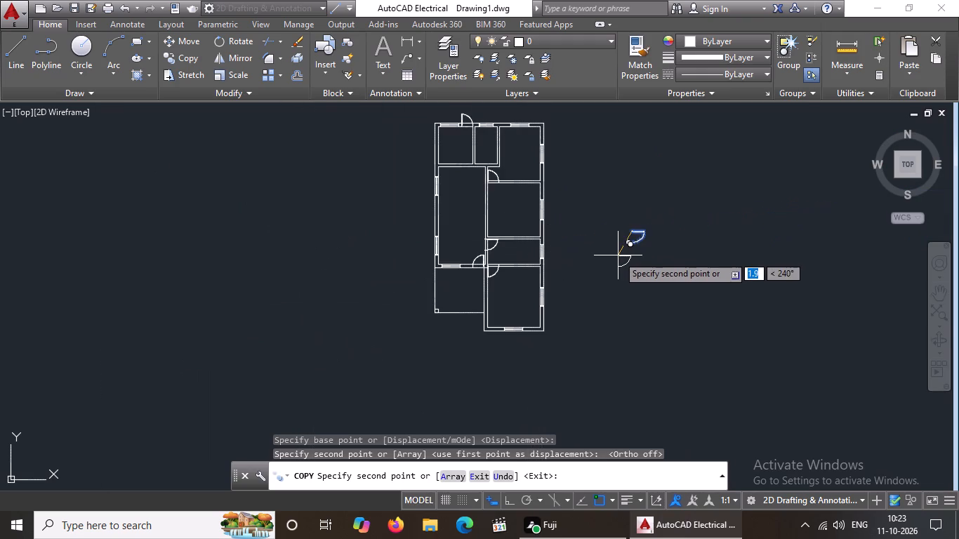
key("Escape")
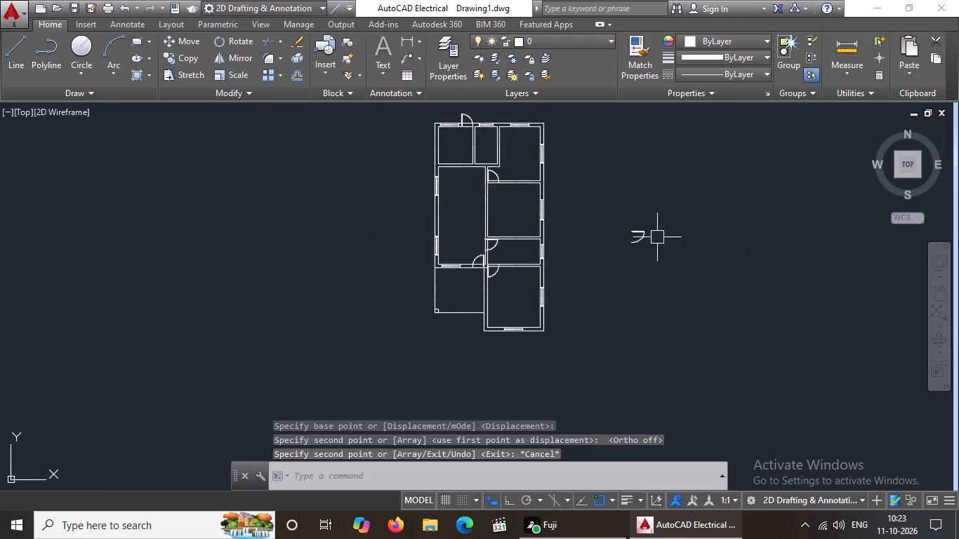
Flip the rotated spare door block vertically, so its hinge and leaf lie on the south side of its opening.
scroll(659, 236, "up", 3)
left_click(553, 216)
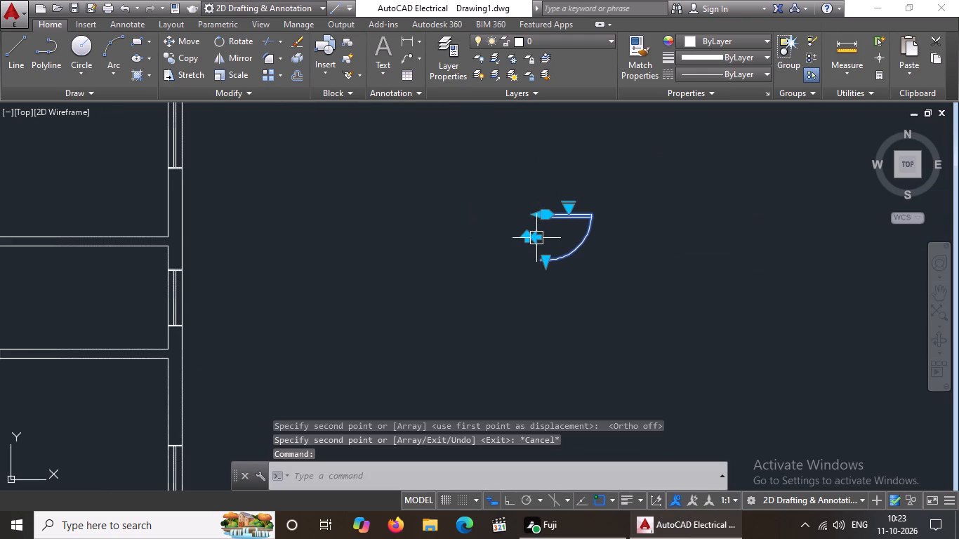
left_click(538, 237)
left_click(544, 240)
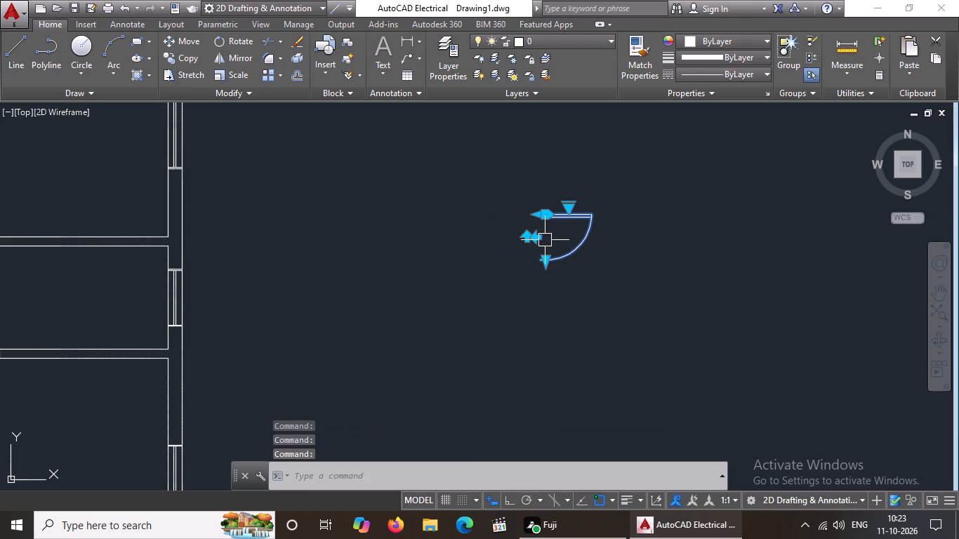
left_click(521, 240)
left_click(523, 235)
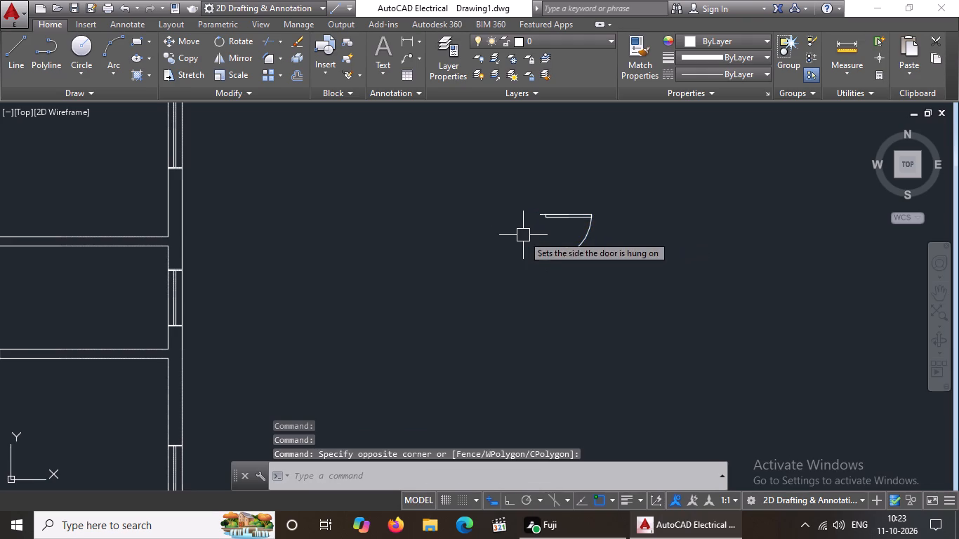
scroll(559, 239, "up", 1)
left_click(558, 204)
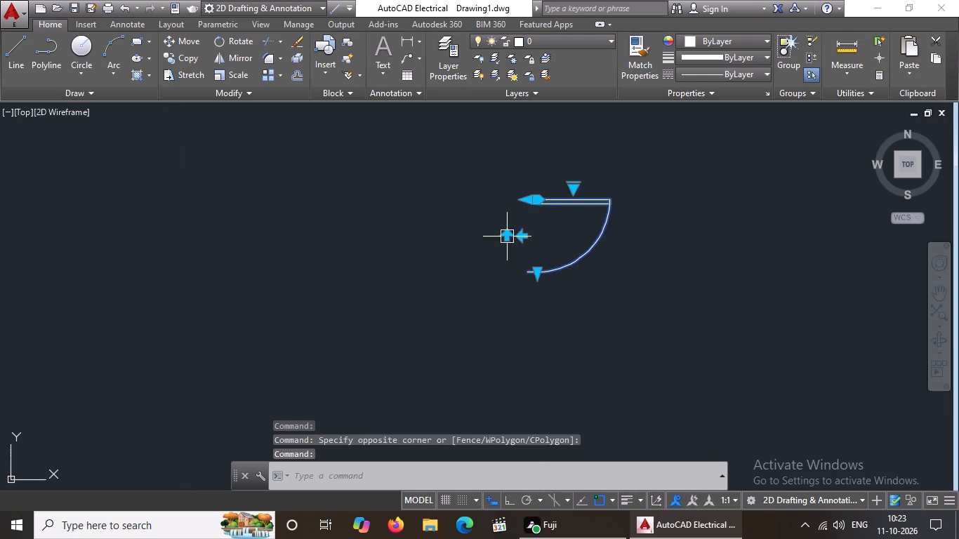
left_click(505, 237)
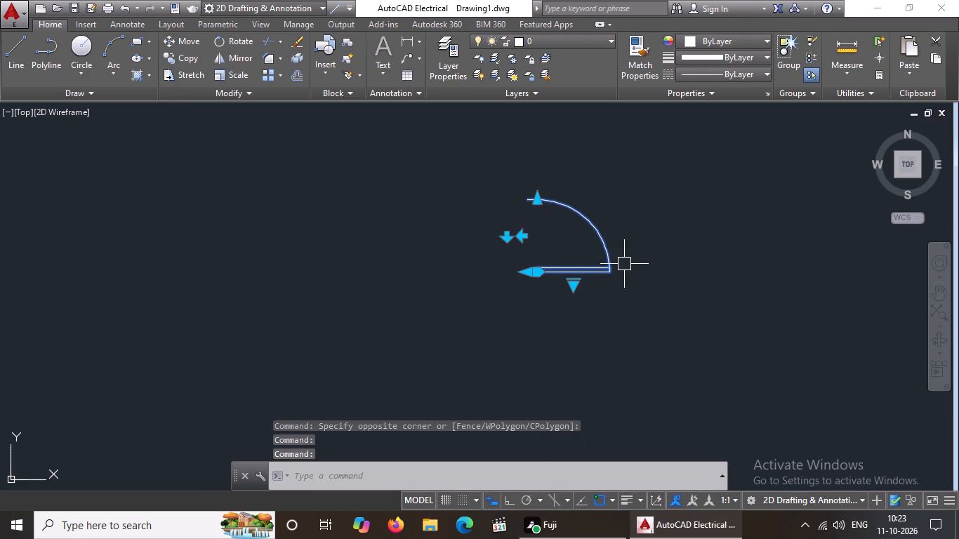
Copy the flipped door by its hinge point to the south end of the middle east room's west wall, on the wall's west face.
scroll(624, 260, "down", 2)
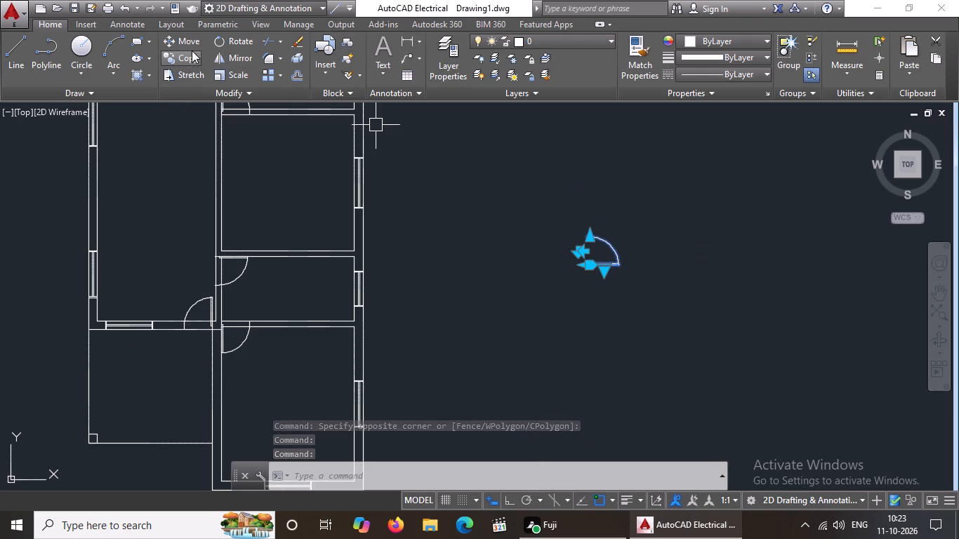
left_click(187, 60)
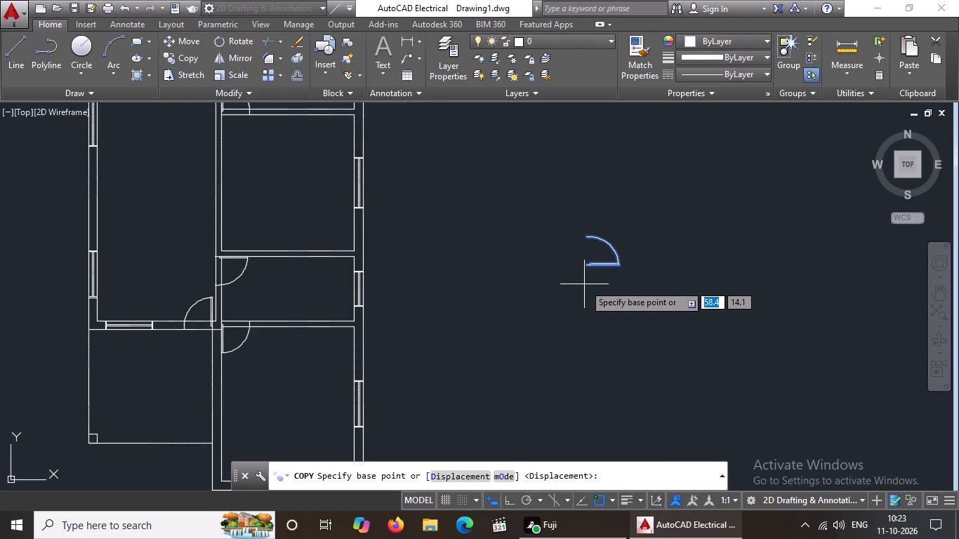
scroll(593, 268, "up", 2)
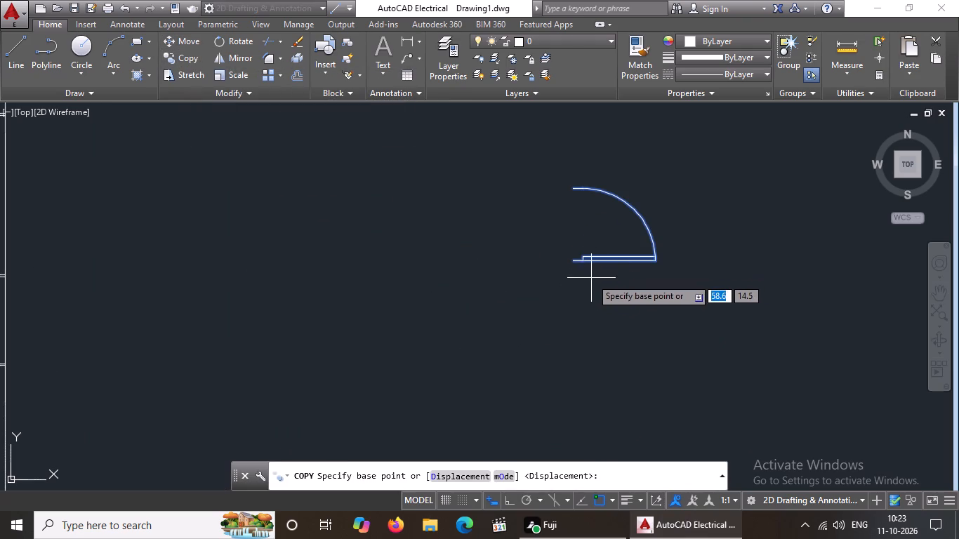
scroll(581, 262, "up", 2)
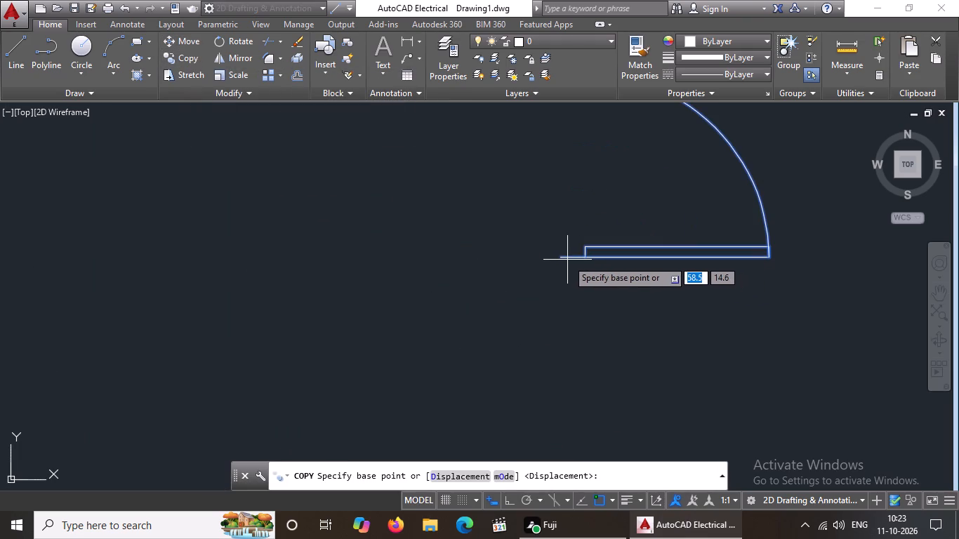
left_click(561, 258)
scroll(300, 218, "down", 4)
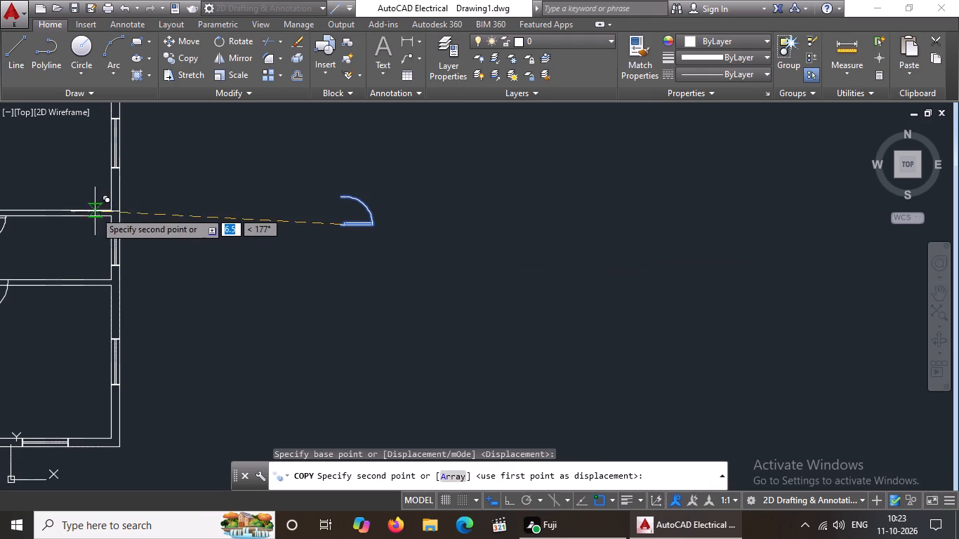
scroll(106, 190, "down", 3)
scroll(81, 199, "up", 1)
middle_click_drag(81, 199, 285, 270)
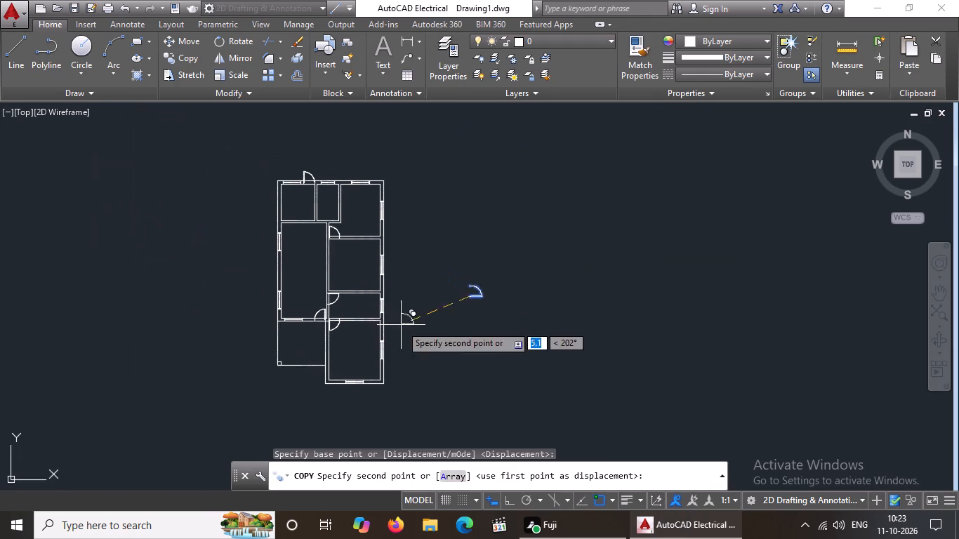
scroll(319, 288, "up", 4)
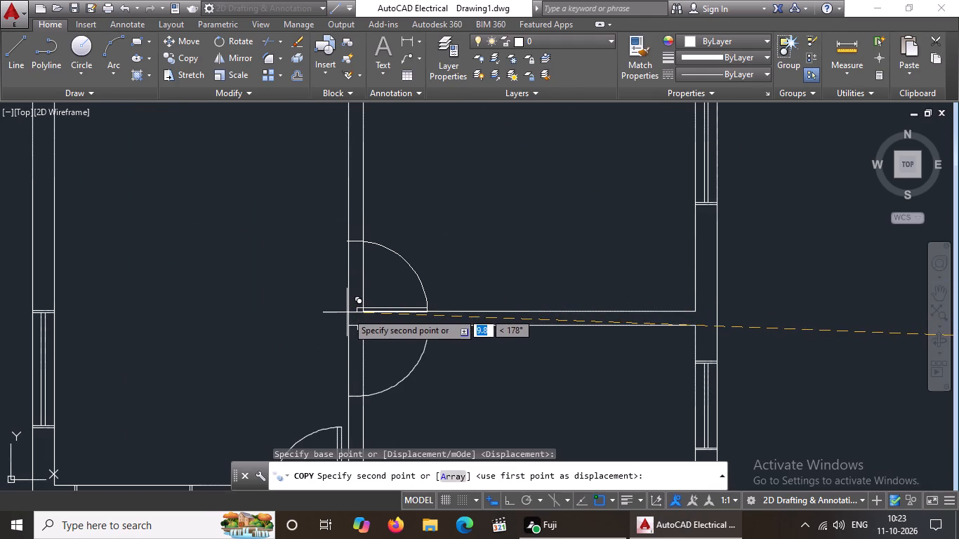
scroll(347, 312, "up", 2)
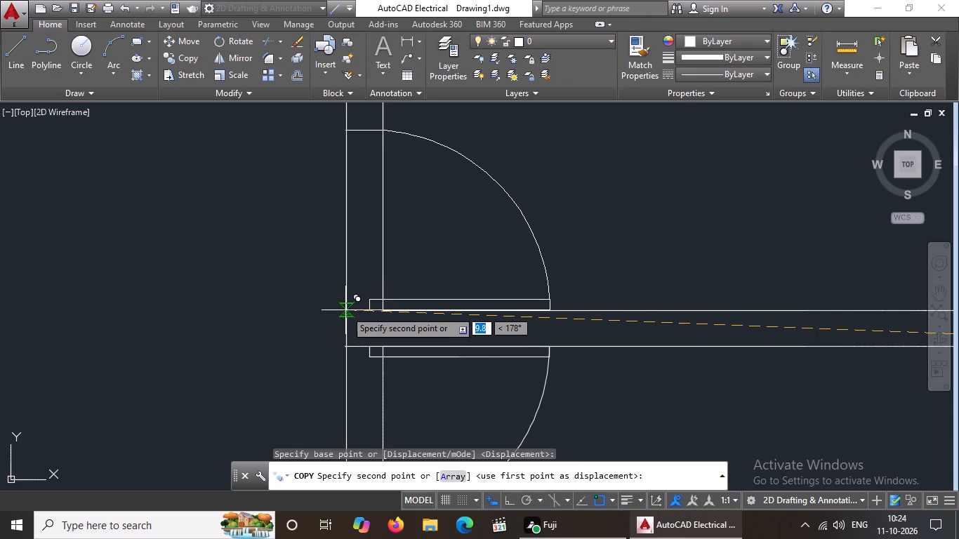
scroll(347, 311, "up", 3)
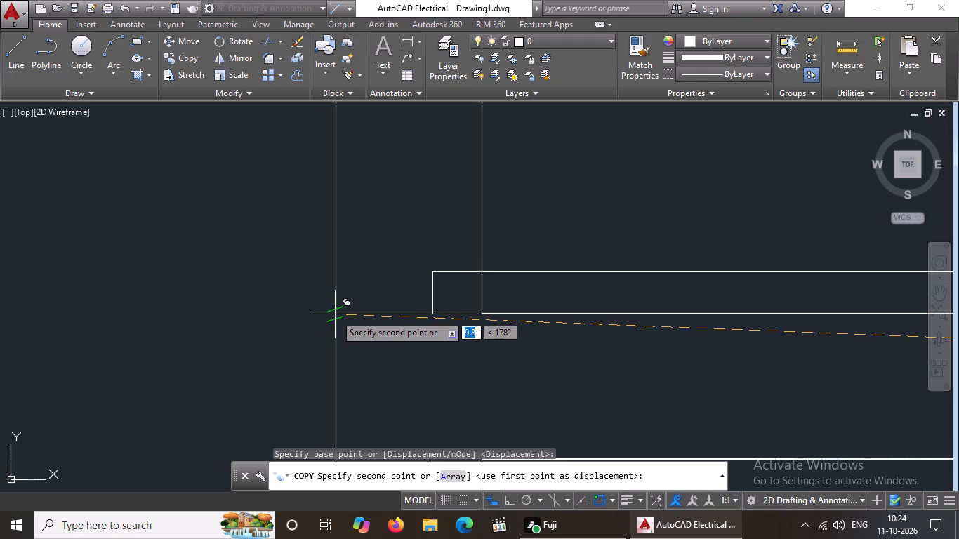
left_click(335, 314)
scroll(377, 311, "down", 6)
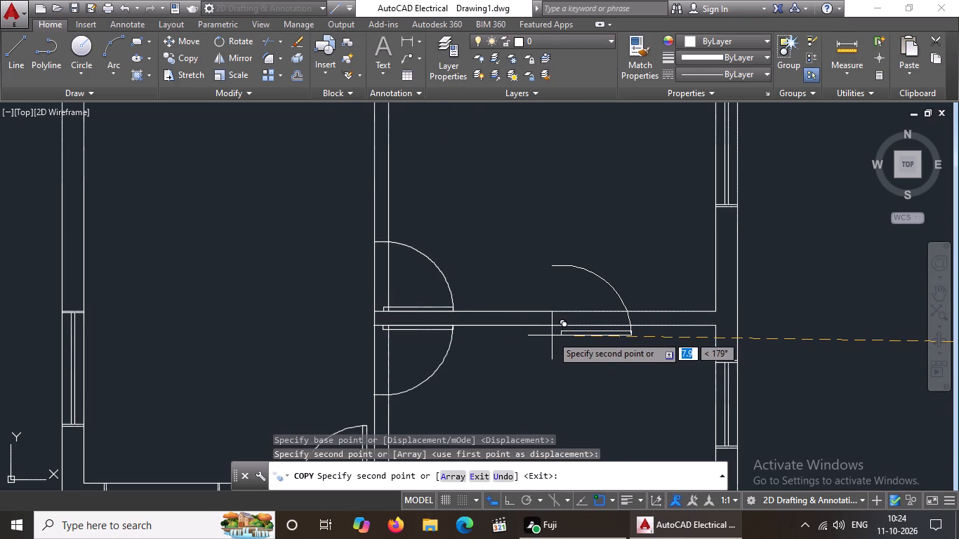
scroll(550, 328, "down", 1)
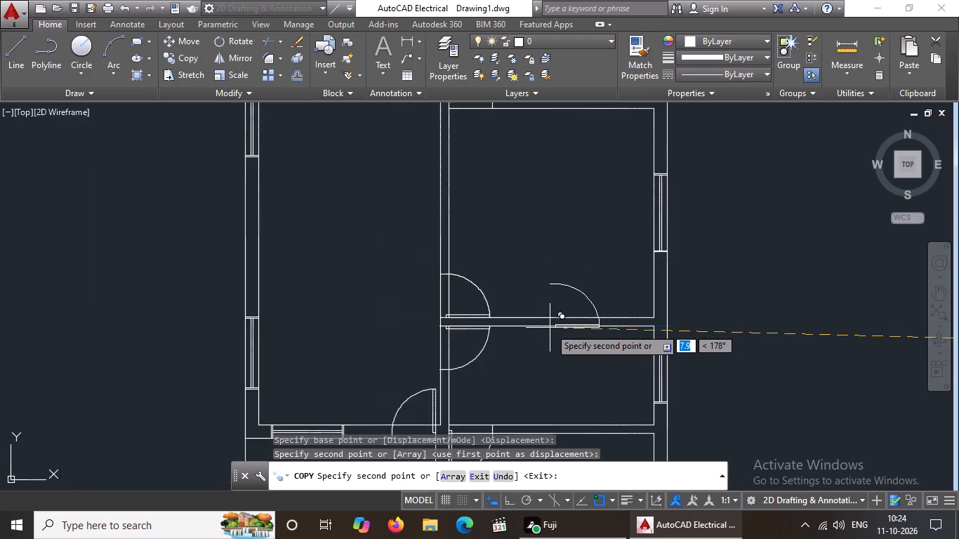
scroll(550, 328, "down", 1)
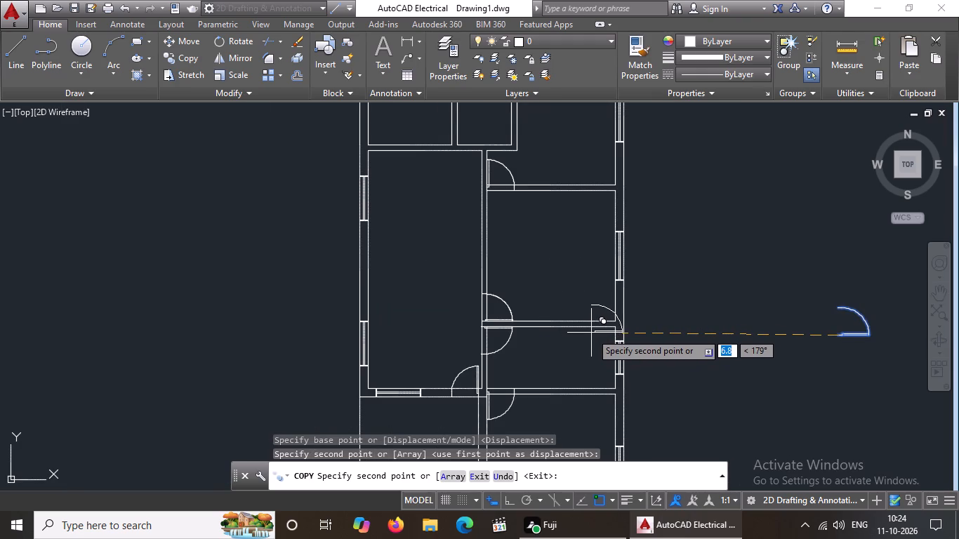
scroll(591, 333, "down", 2)
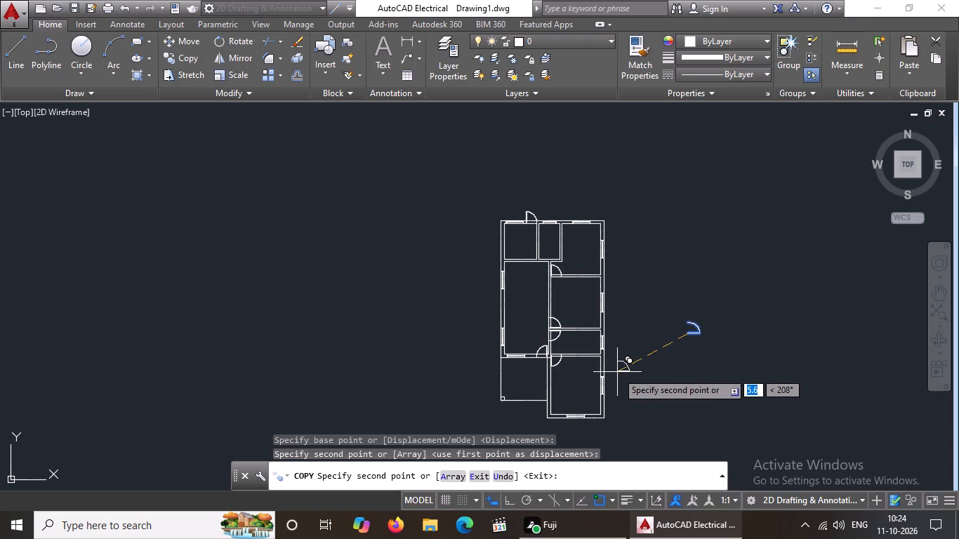
key("Escape")
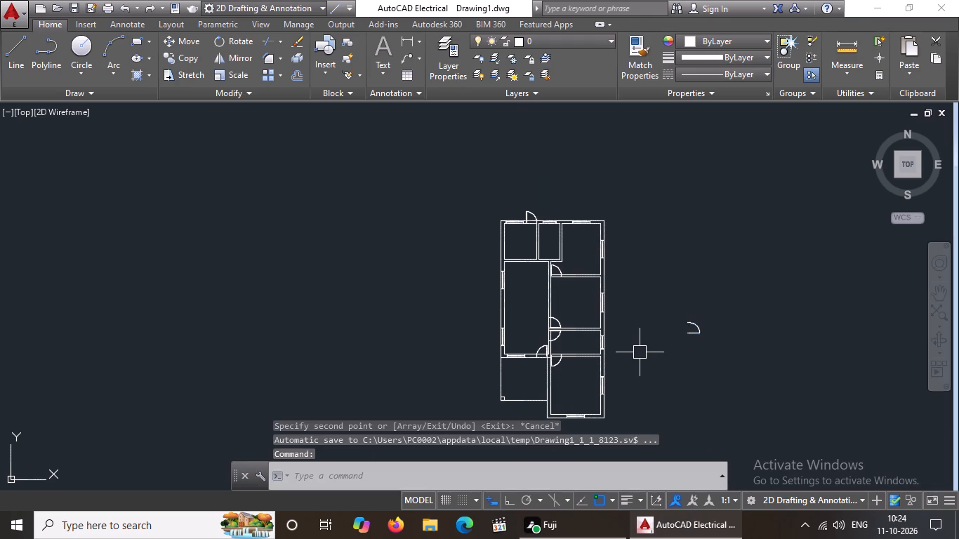
Delete the spare door block east of the plan.
scroll(674, 353, "up", 2)
left_click(680, 286)
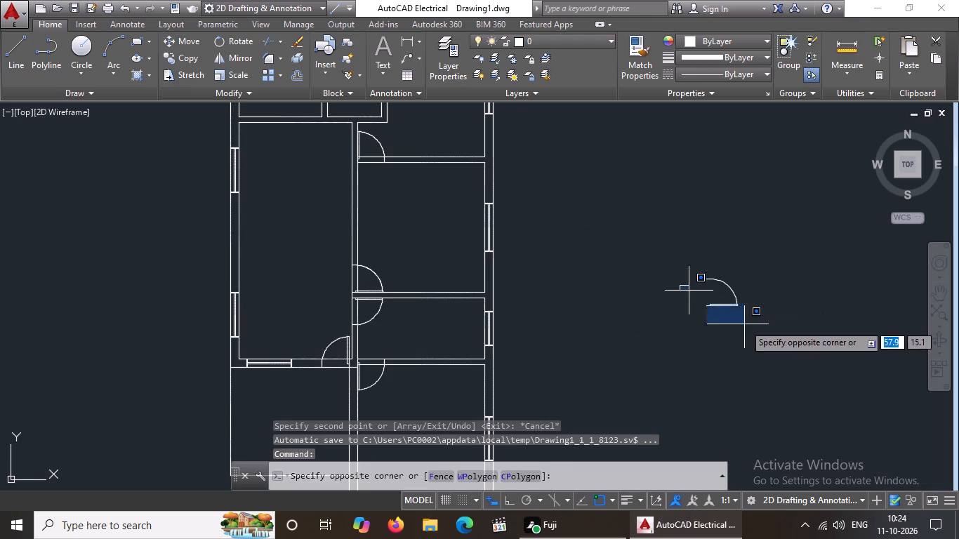
left_click(744, 325)
left_click(721, 308)
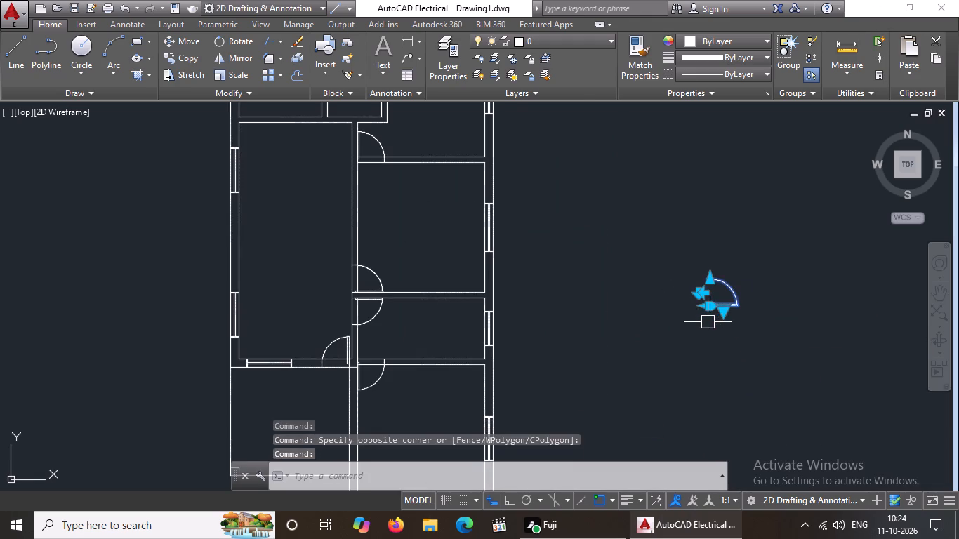
key("Delete")
Add the multiline text label VERANDA inside the open area at the plan's southwest corner.
scroll(702, 321, "down", 2)
scroll(619, 422, "up", 2)
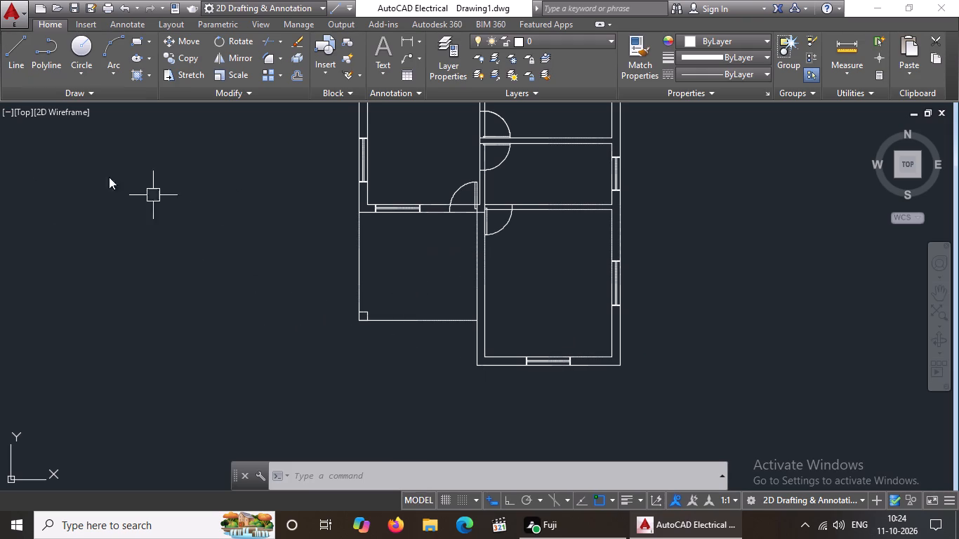
left_click(388, 67)
left_click(397, 87)
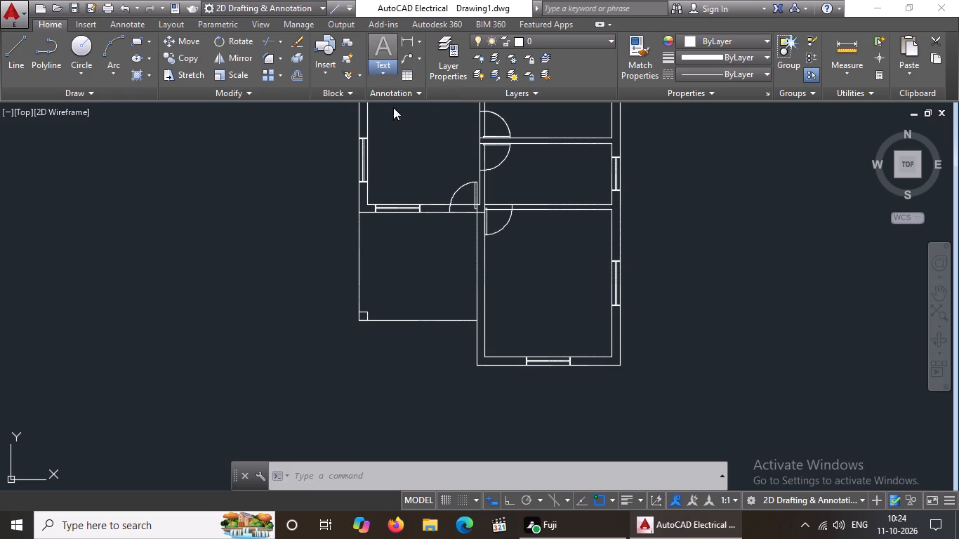
left_click(381, 248)
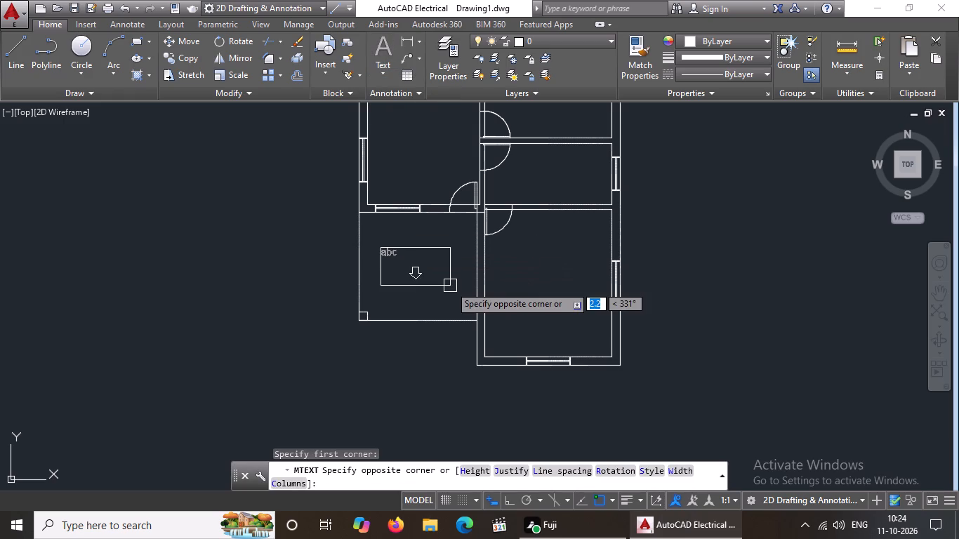
left_click(454, 286)
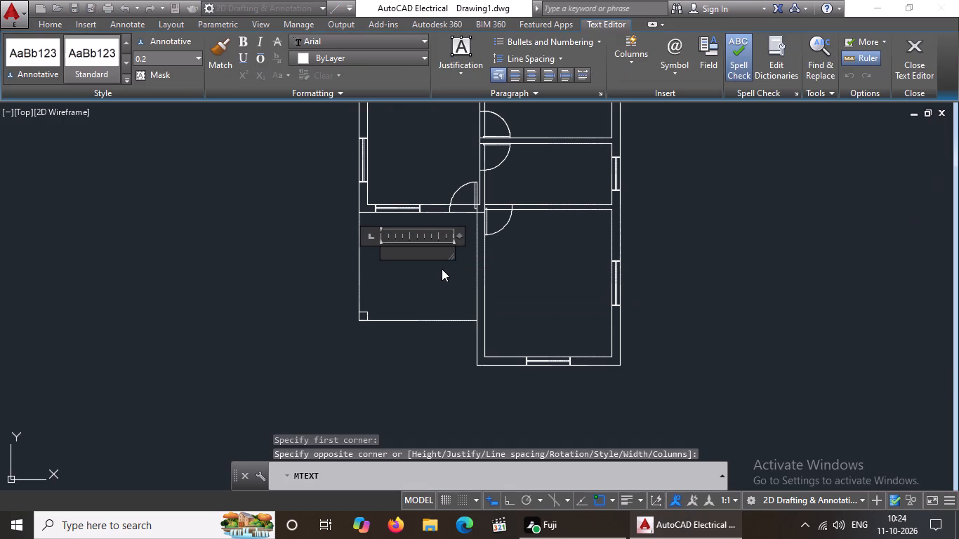
key("v")
key("BackSpace")
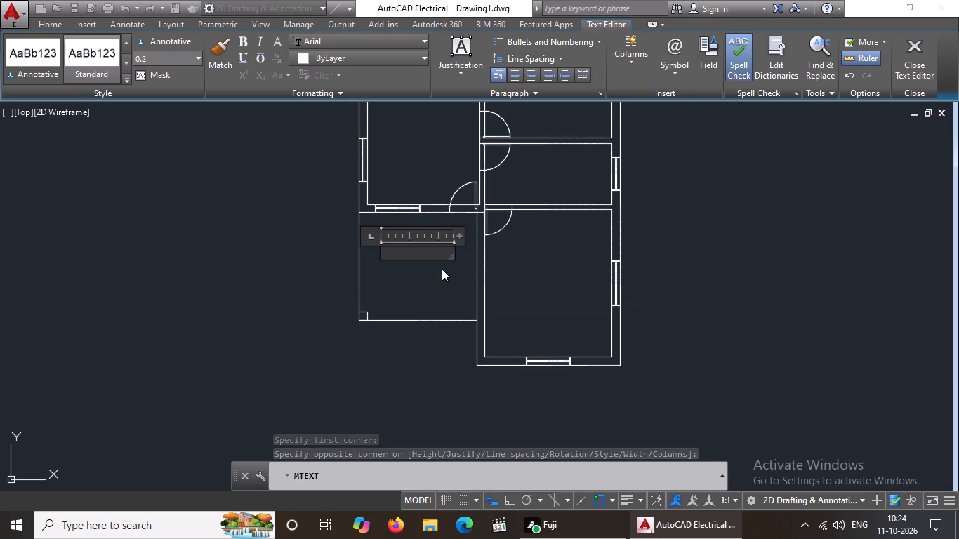
type("VER")
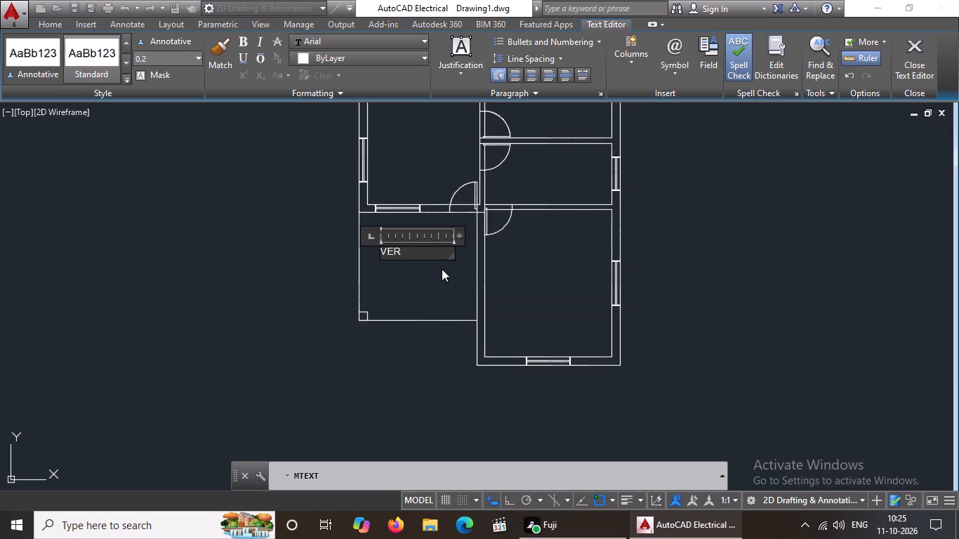
type("AND")
key("a")
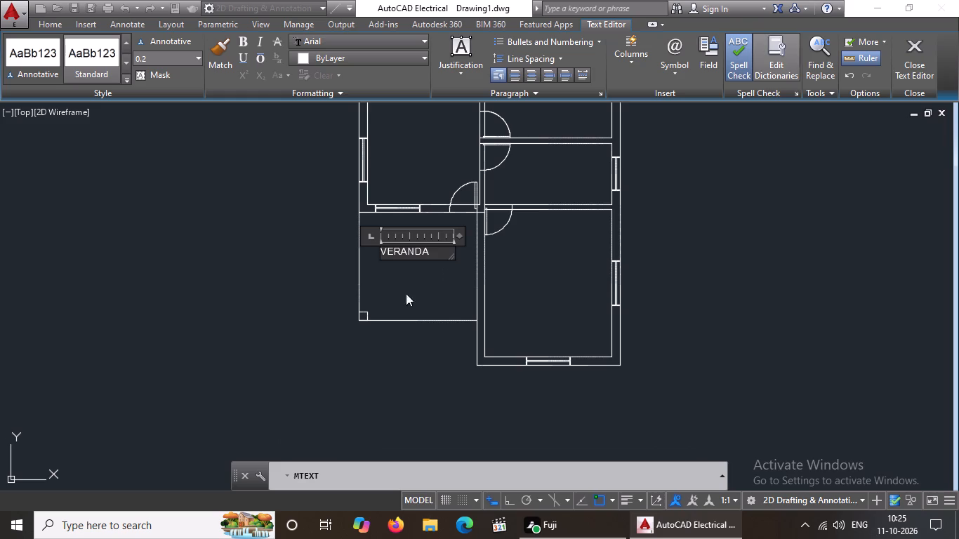
left_click(455, 279)
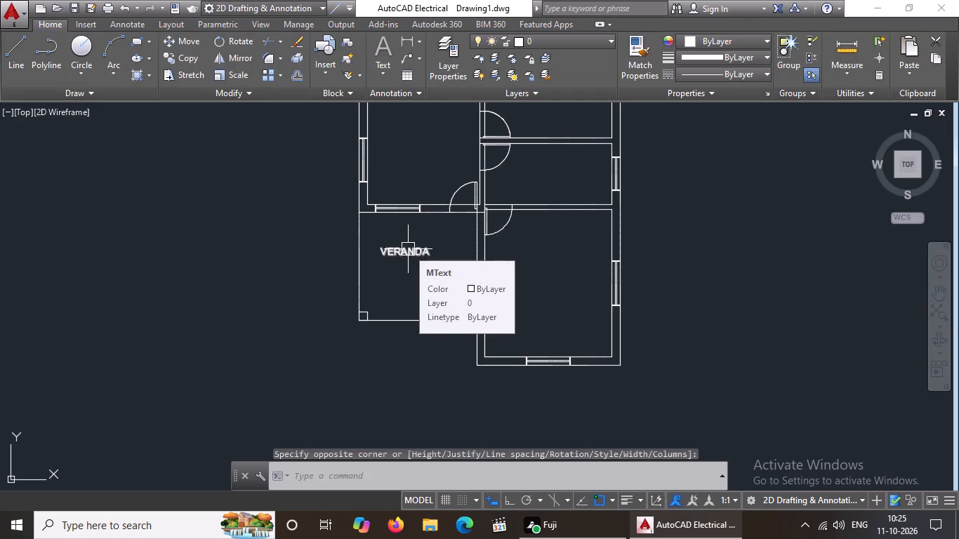
Examine the properties of the VERANDA text label, leaving them as they are.
left_click(408, 249)
right_click_drag(408, 249, 411, 268)
left_click(461, 481)
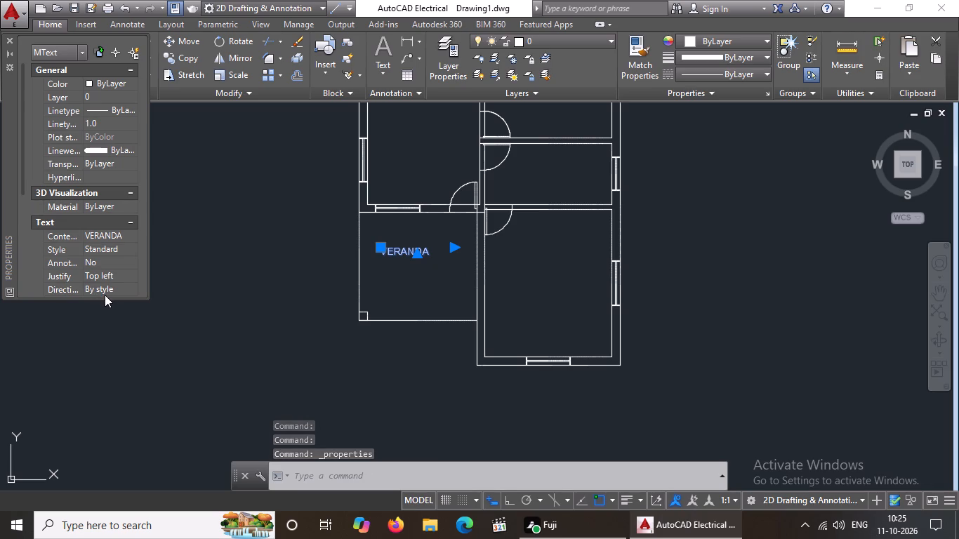
left_click(11, 38)
scroll(124, 117, "down", 1)
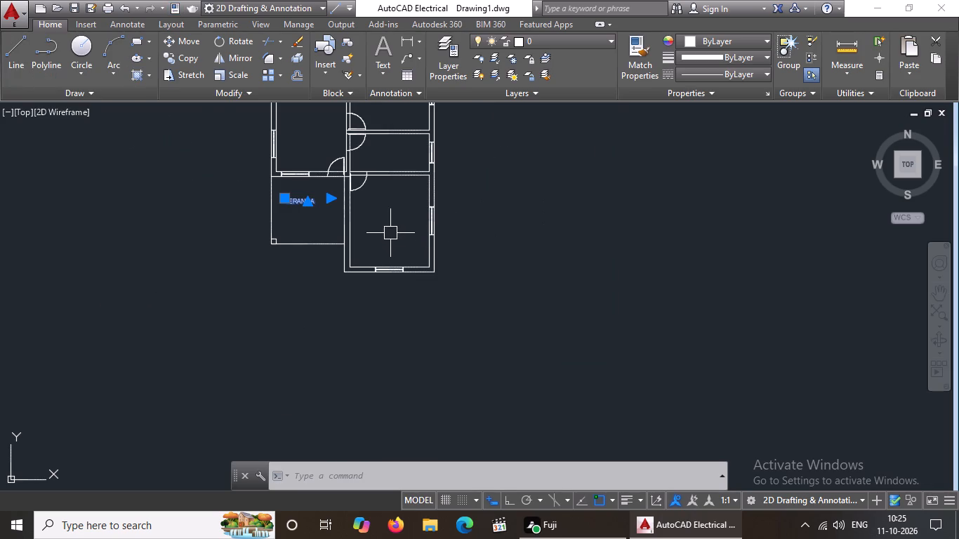
key("Escape")
Insert the Bed - Queen block from DesignCenter's Home - Space Planner.dwg at scale 1 in the empty space east of the plan.
type("DC")
key("space")
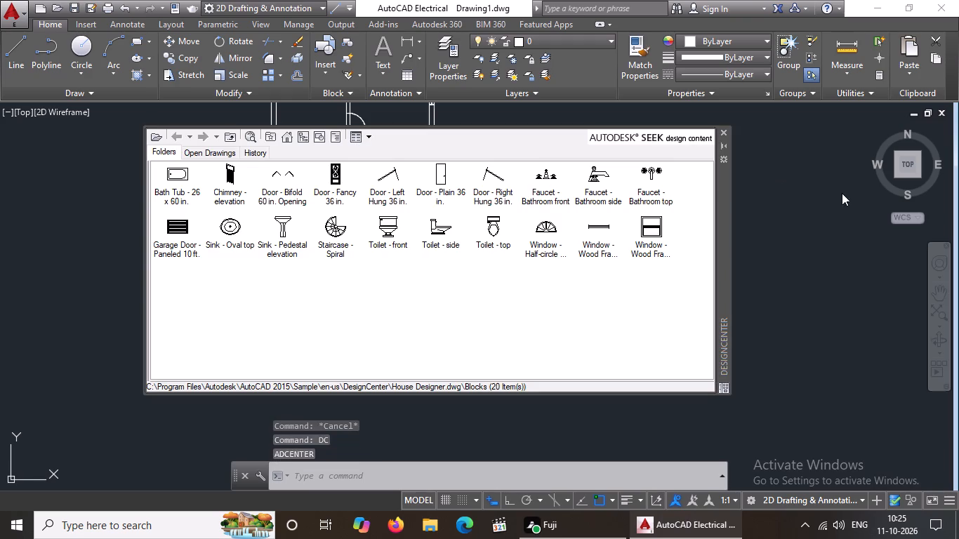
left_click(286, 139)
double_click(279, 184)
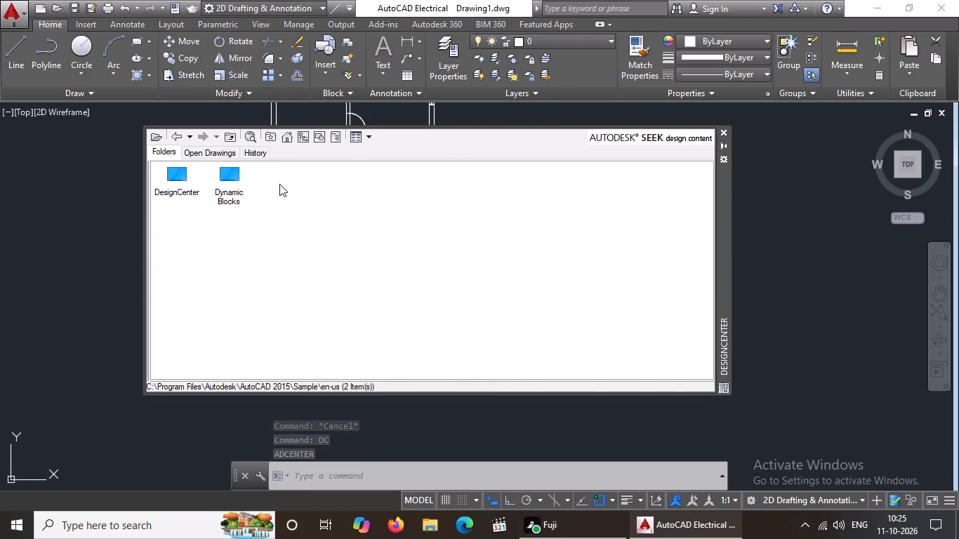
double_click(167, 185)
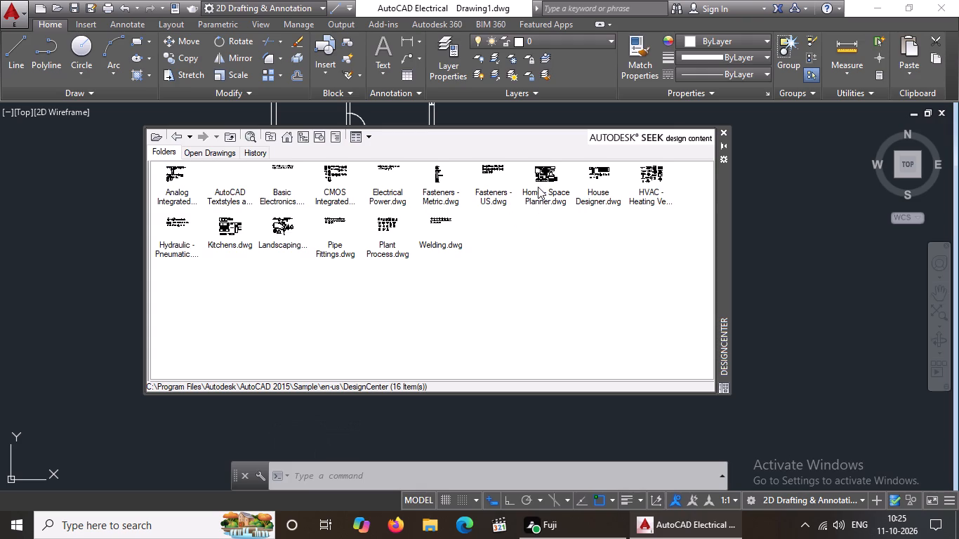
double_click(538, 187)
double_click(183, 177)
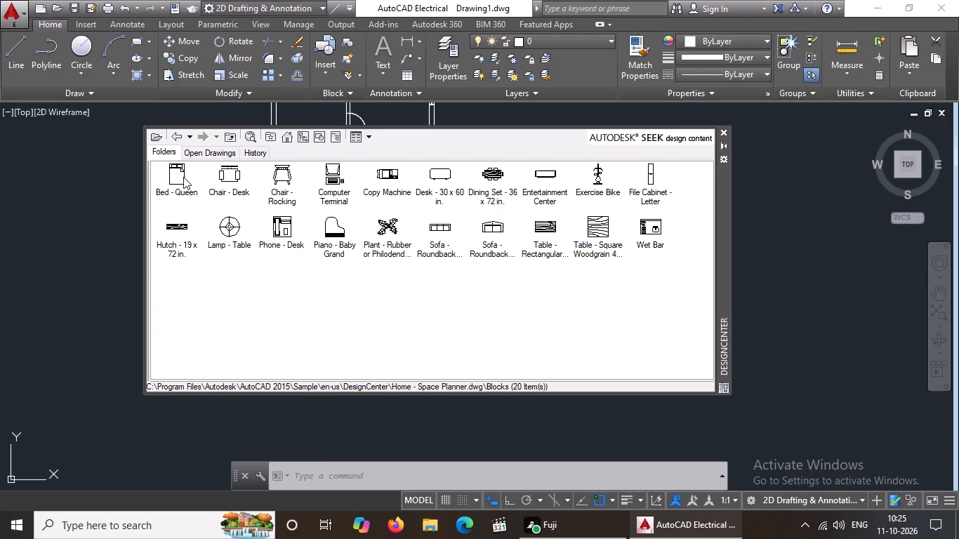
left_click(169, 180)
double_click(164, 171)
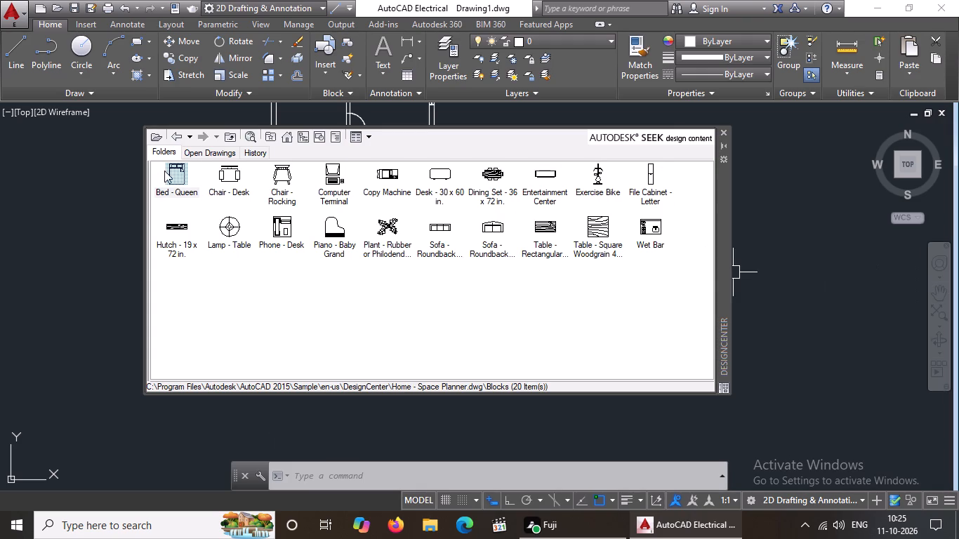
left_click_drag(491, 345, 498, 344)
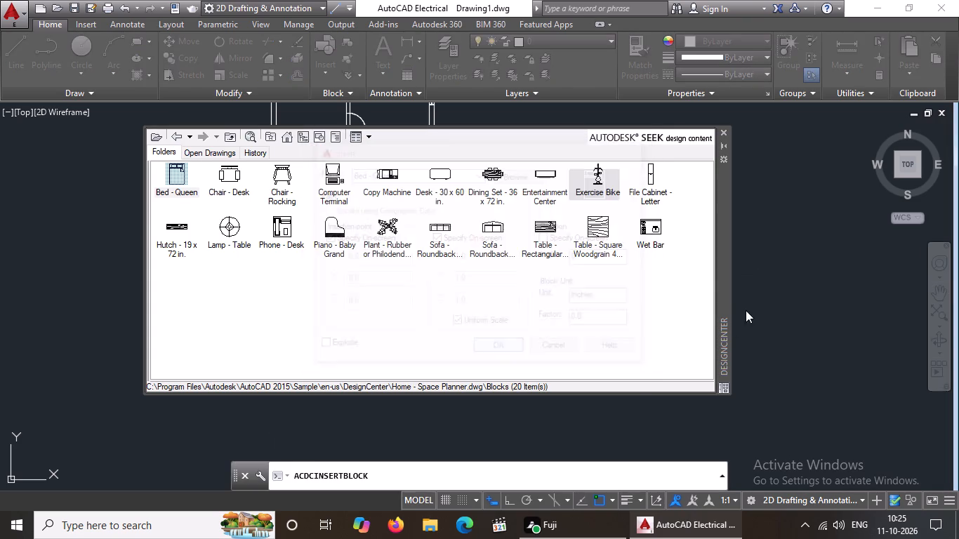
left_click(772, 274)
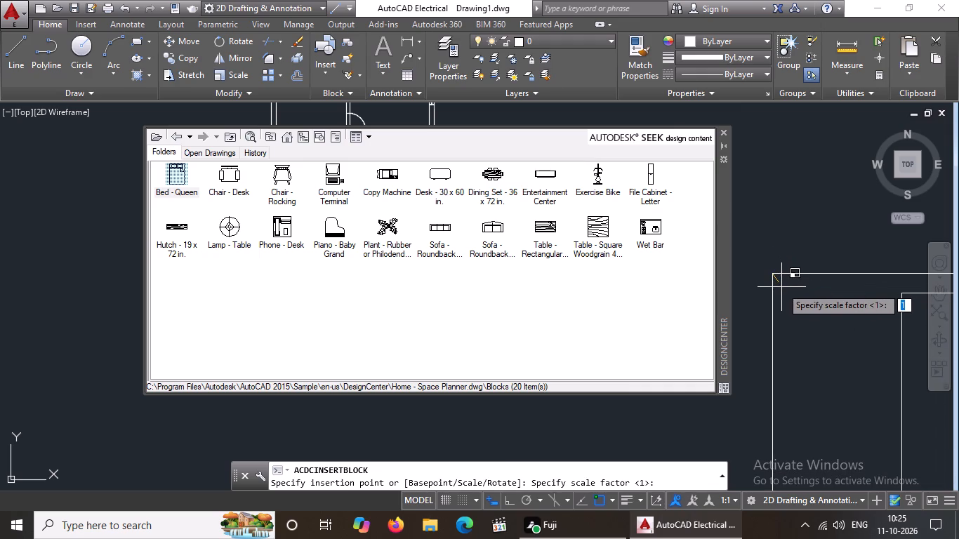
key("Return")
left_click(723, 138)
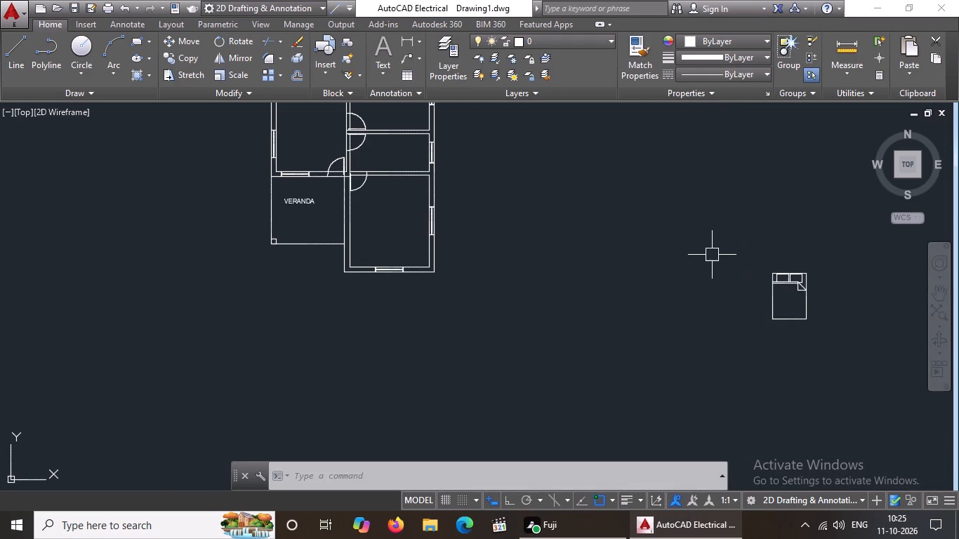
Rotate the queen bed east of the plan 90 degrees clockwise with Ortho on, so its pillows face east.
scroll(727, 241, "down", 1)
middle_click_drag(722, 232, 680, 320)
left_click_drag(674, 321, 734, 352)
left_click(777, 401)
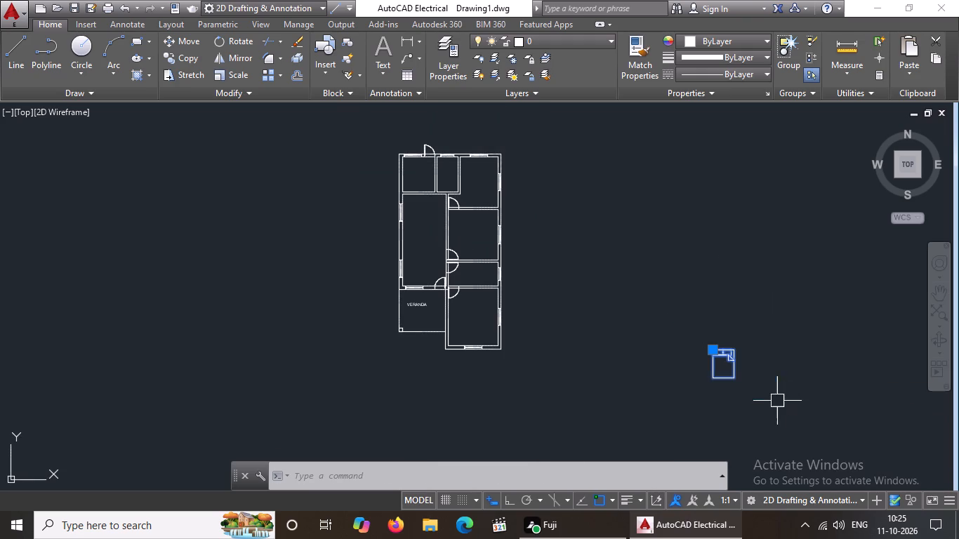
left_click(227, 43)
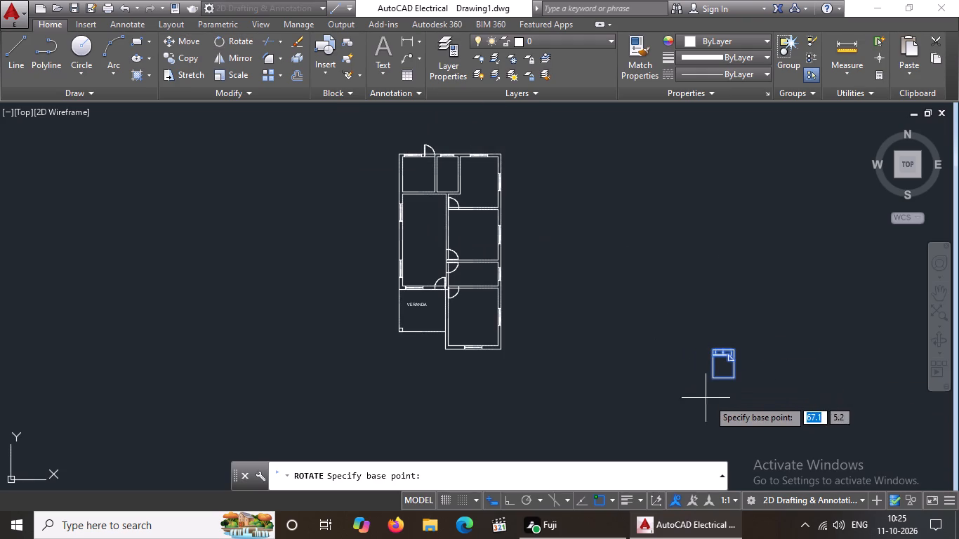
left_click(718, 378)
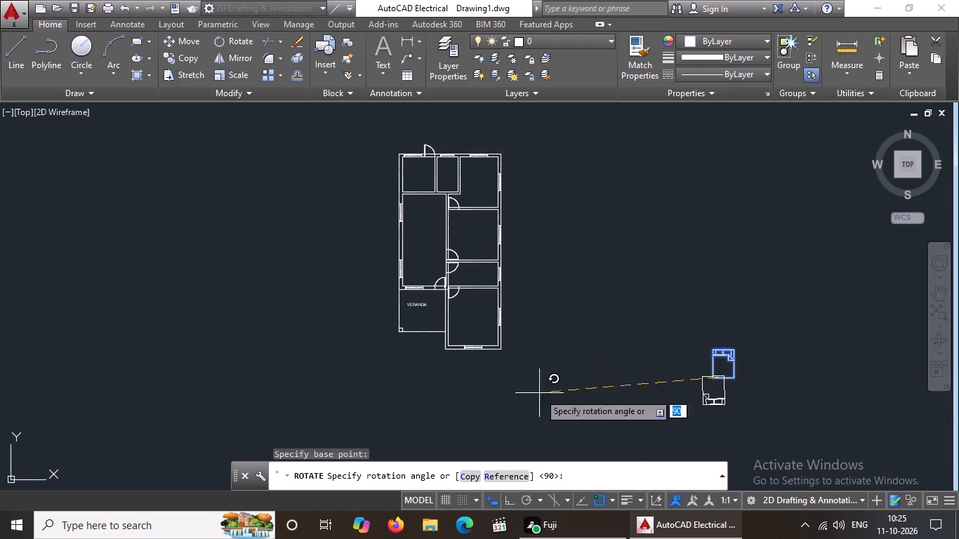
left_click(510, 498)
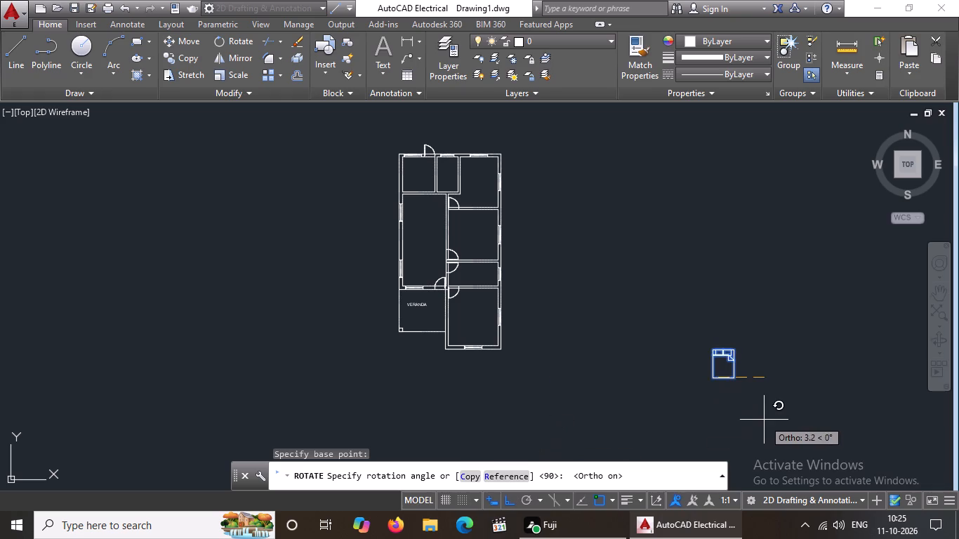
left_click(710, 416)
Copy the rotated queen bed into the southeast room with Ortho off, placing its headboard at the east wall window.
left_click(701, 357)
left_click(782, 404)
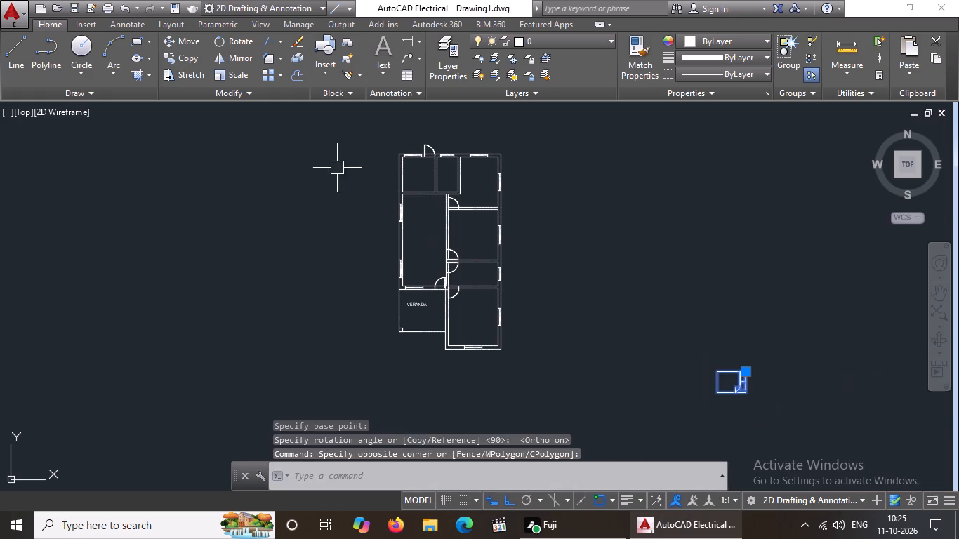
left_click(187, 59)
scroll(783, 415, "up", 2)
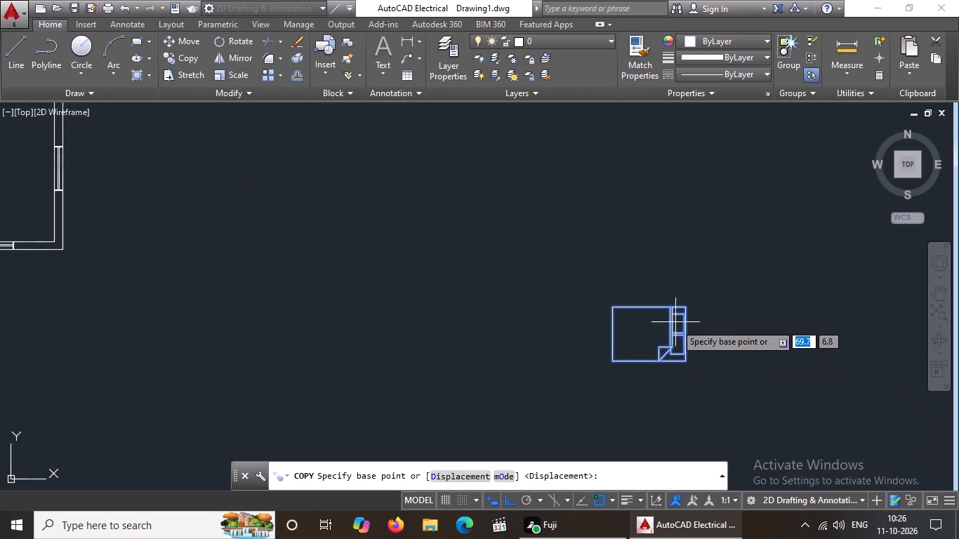
left_click_drag(684, 333, 668, 331)
scroll(319, 257, "down", 3)
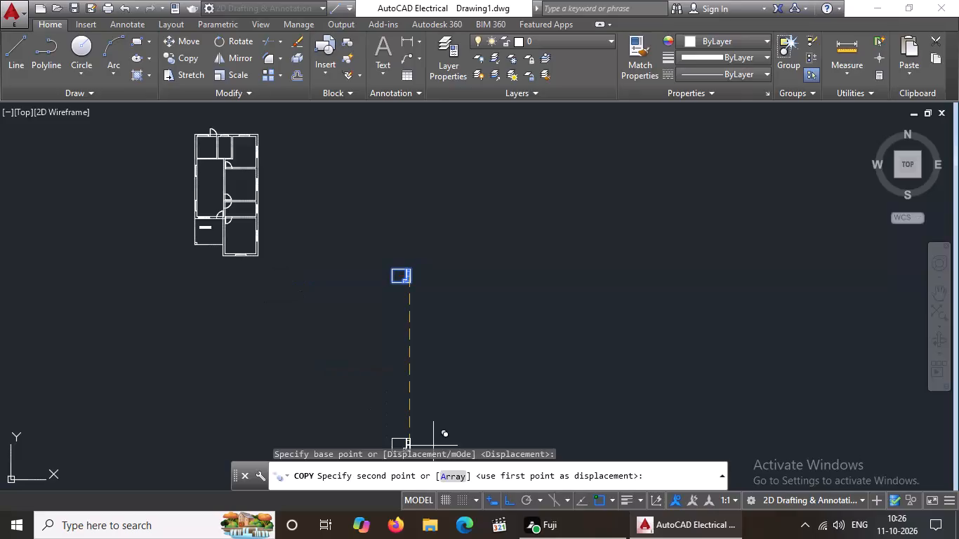
left_click(511, 494)
scroll(242, 238, "up", 2)
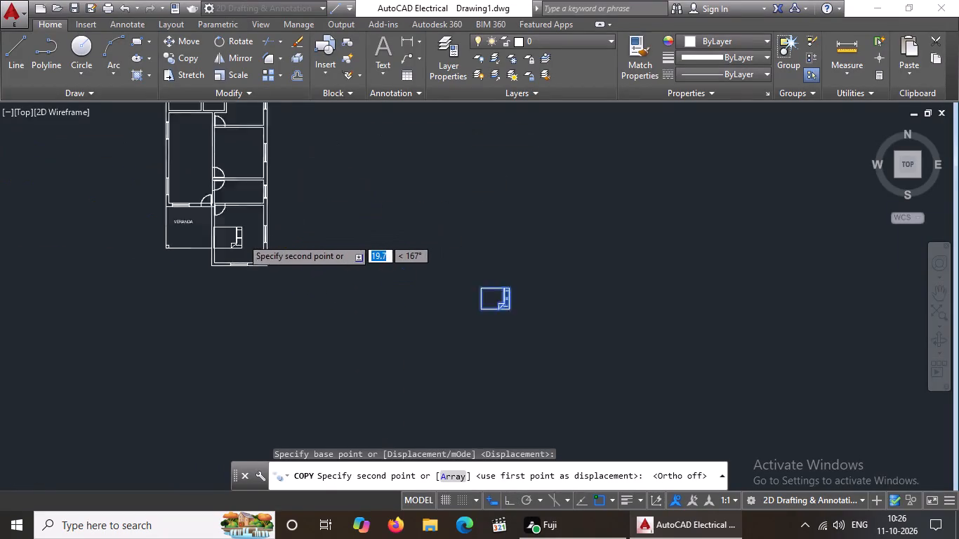
scroll(242, 238, "up", 2)
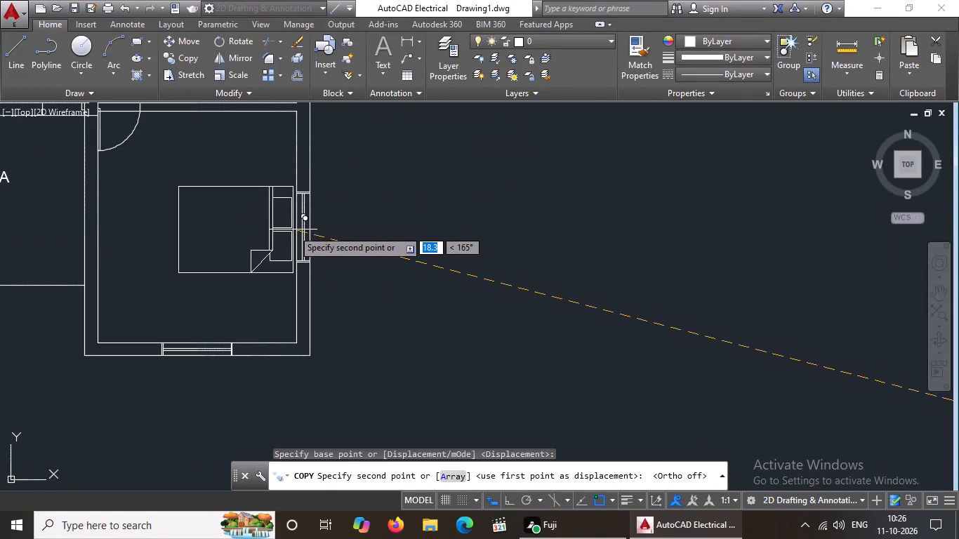
left_click(293, 229)
scroll(400, 238, "down", 3)
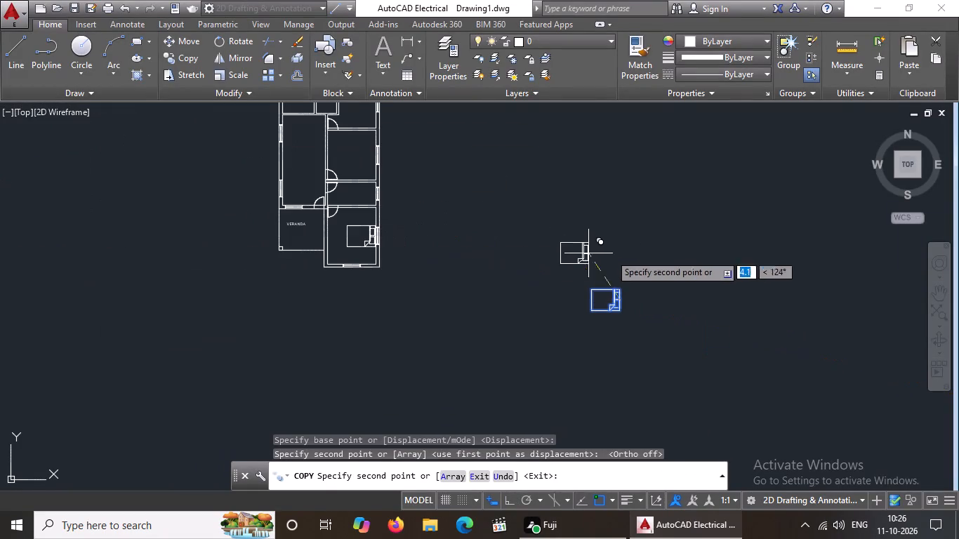
key("Escape")
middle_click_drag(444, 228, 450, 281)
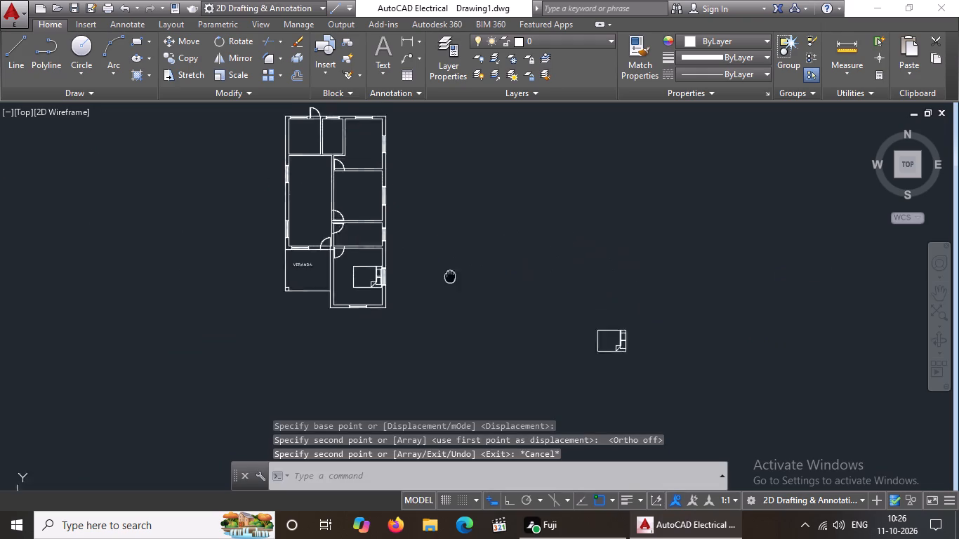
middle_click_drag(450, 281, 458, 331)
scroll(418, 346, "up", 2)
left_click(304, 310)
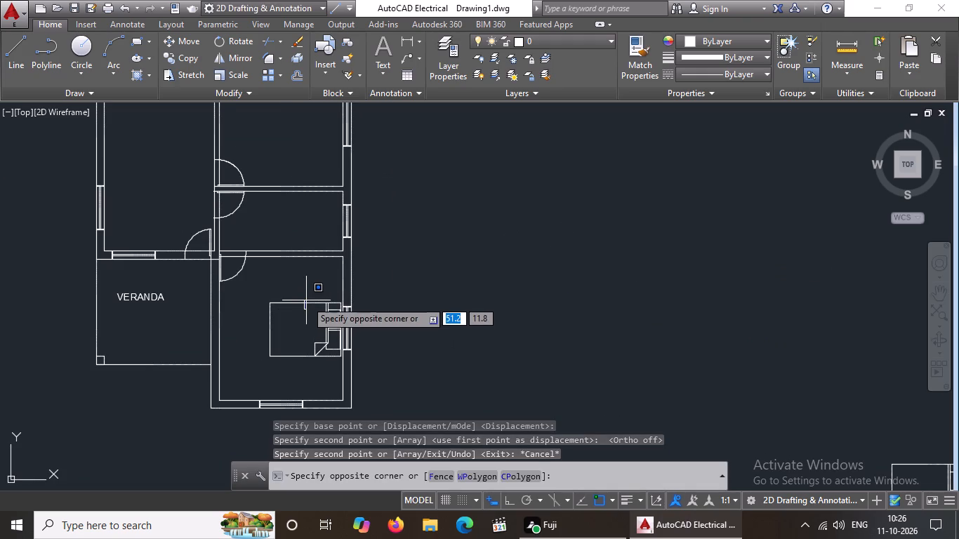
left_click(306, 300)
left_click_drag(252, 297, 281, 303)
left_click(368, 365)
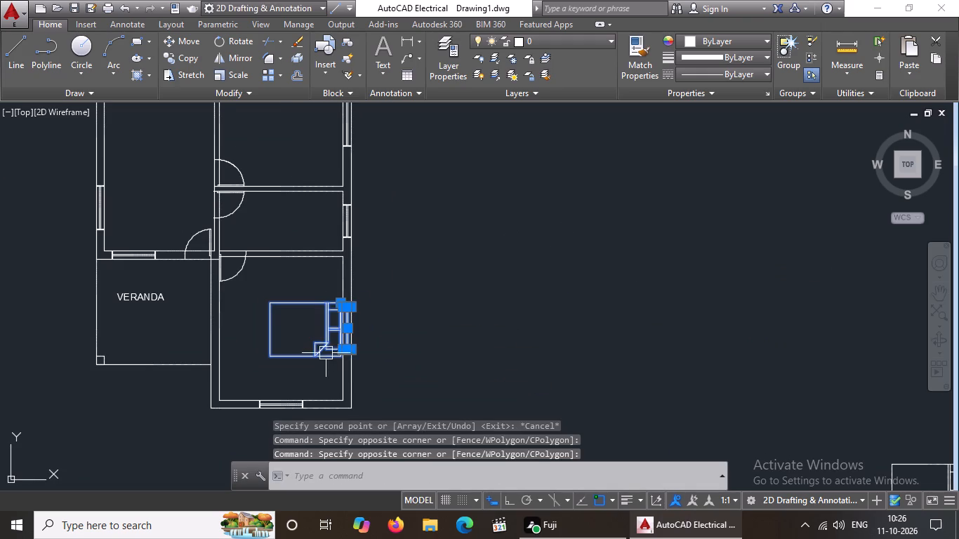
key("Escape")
Copy the southeast room's bed about 9.6 units straight north into the northeast room with Ortho on, beside its east window.
left_click(331, 349)
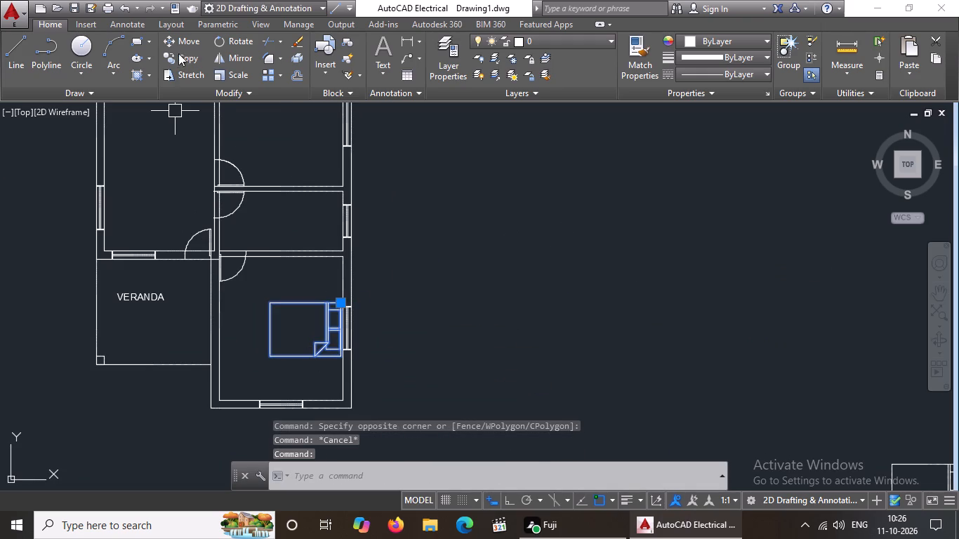
left_click(178, 56)
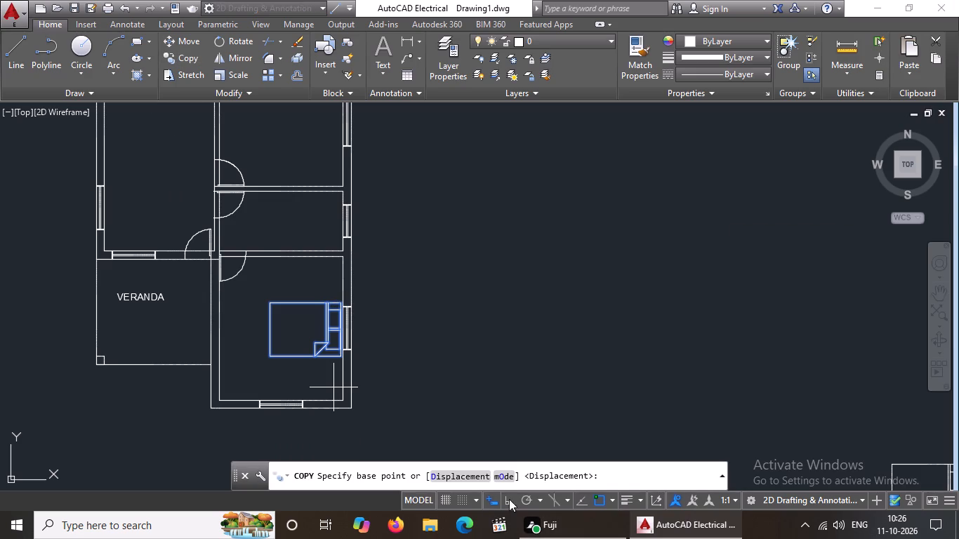
left_click(508, 499)
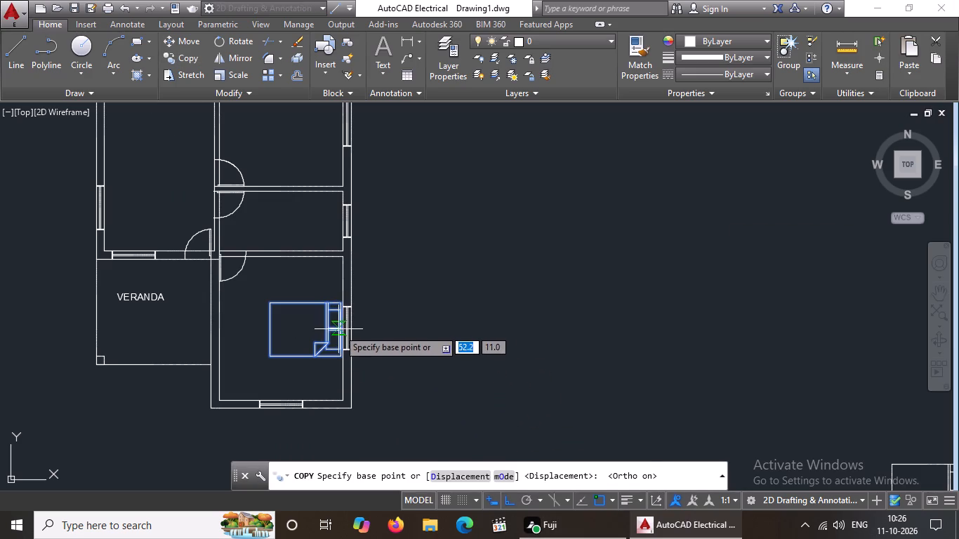
left_click(338, 328)
scroll(338, 328, "down", 2)
scroll(334, 201, "up", 2)
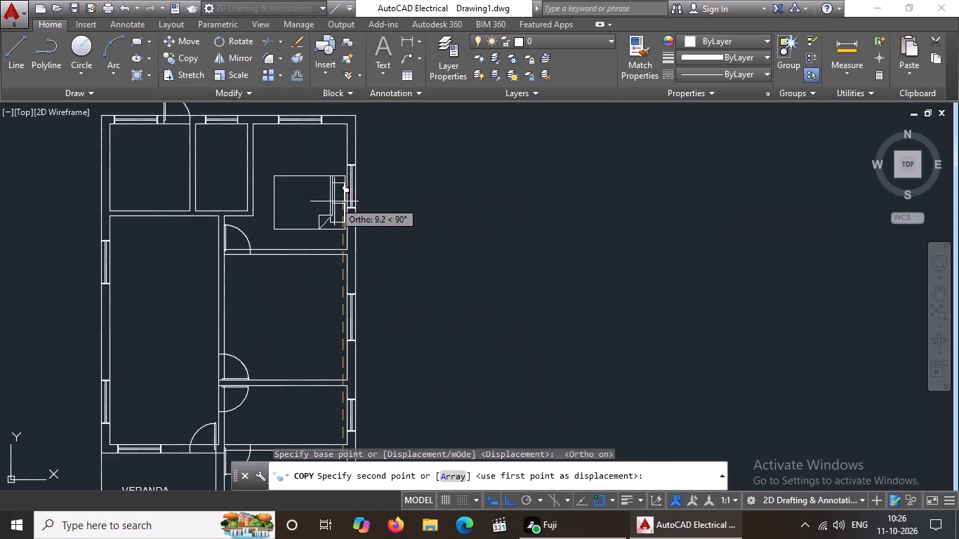
scroll(334, 187, "up", 3)
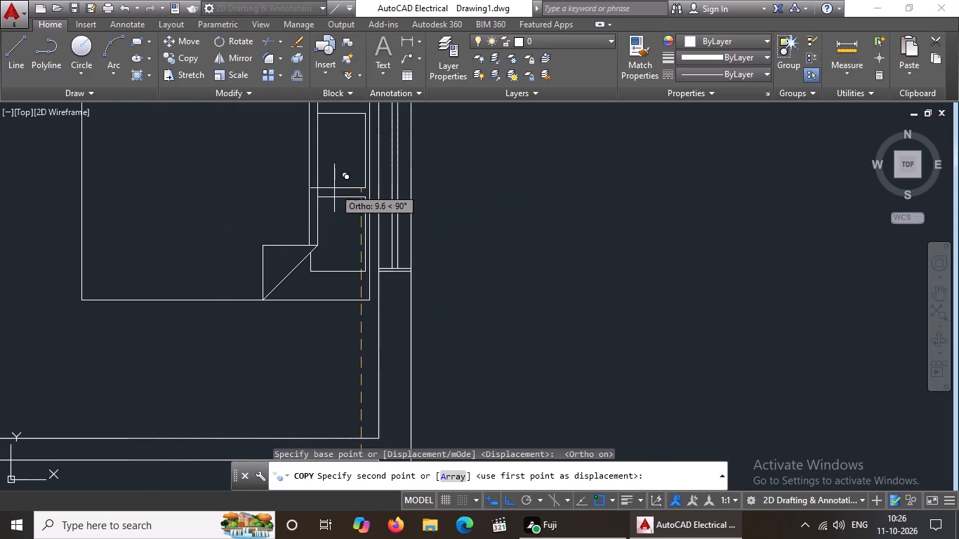
scroll(334, 188, "down", 1)
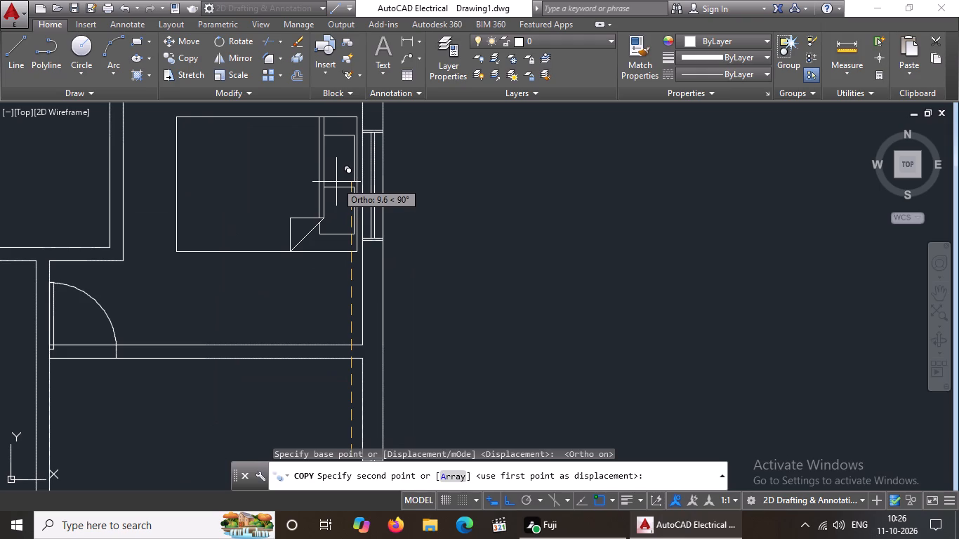
left_click(337, 181)
scroll(392, 193, "down", 3)
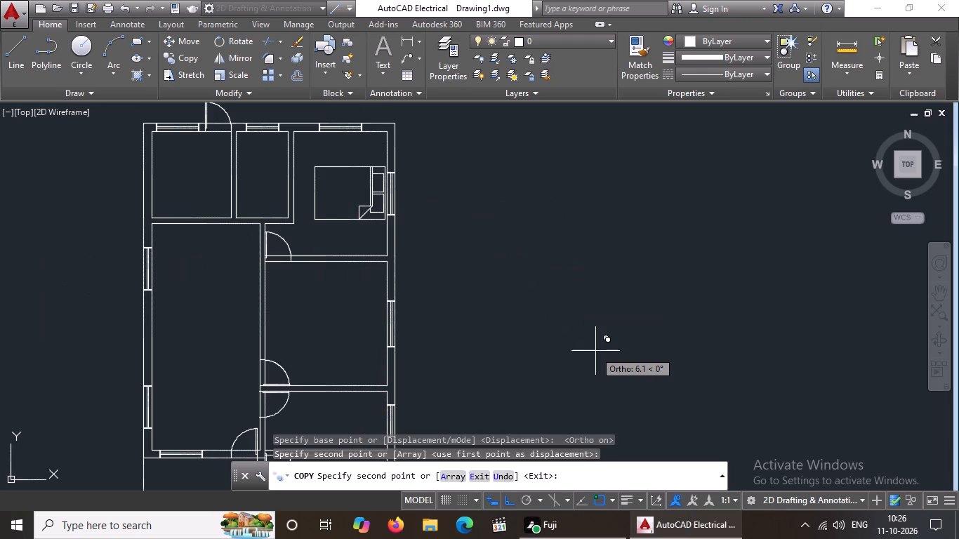
key("Escape")
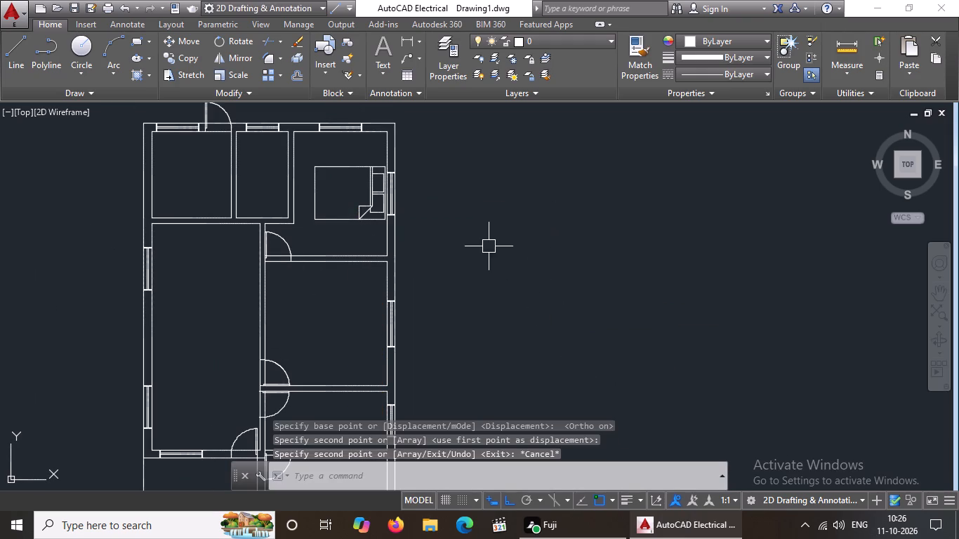
Move the spare queen bed from outside the plan into the middle east room with Ortho off, headboard at the east window.
scroll(501, 244, "down", 3)
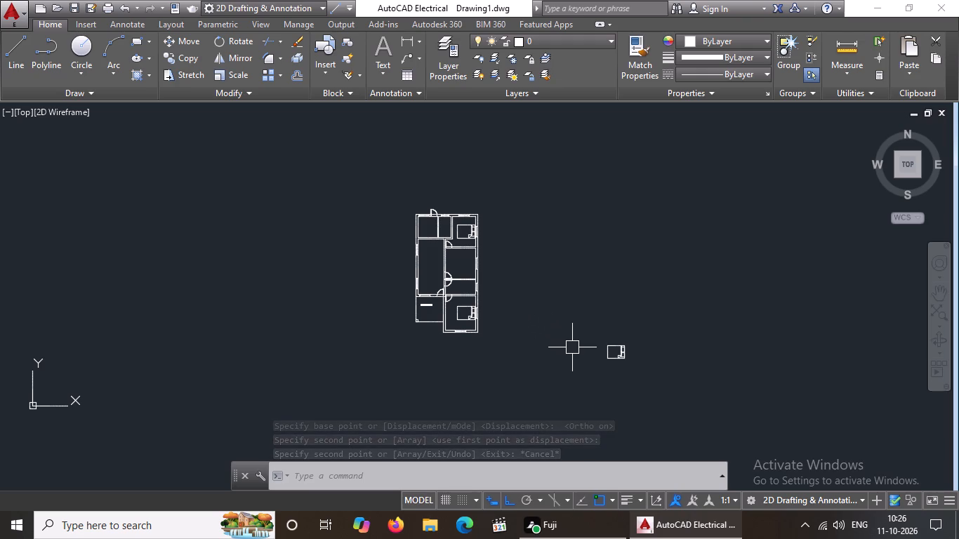
left_click_drag(592, 333, 616, 352)
left_click(642, 390)
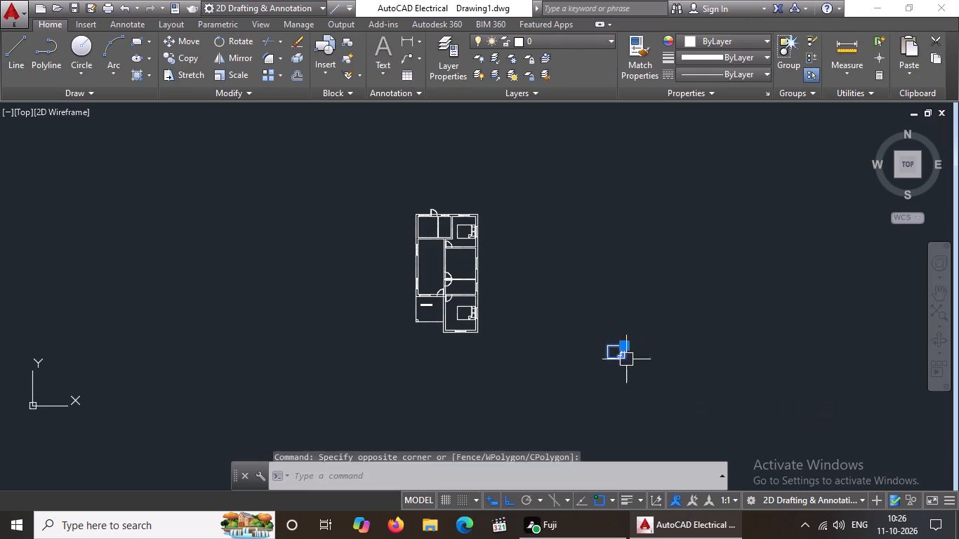
left_click(196, 41)
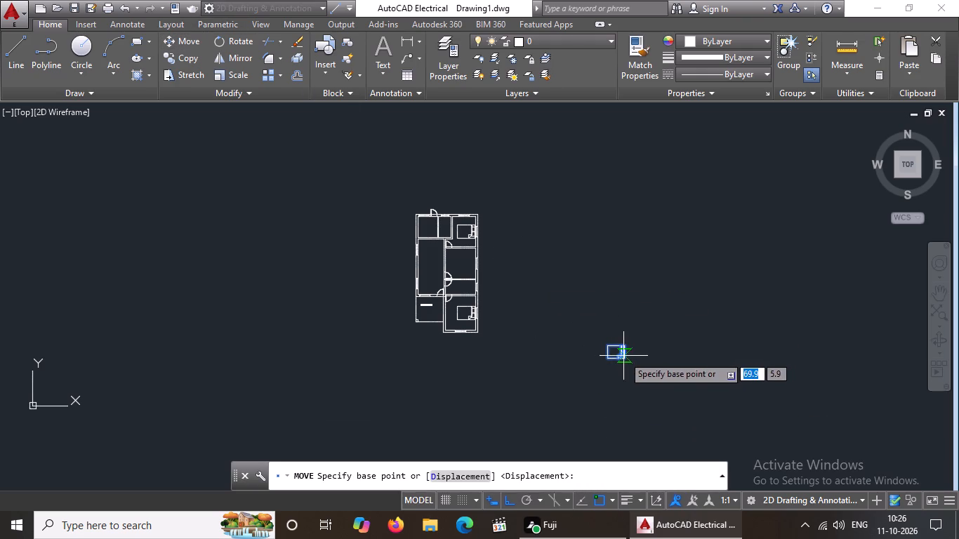
left_click(624, 355)
scroll(472, 269, "up", 1)
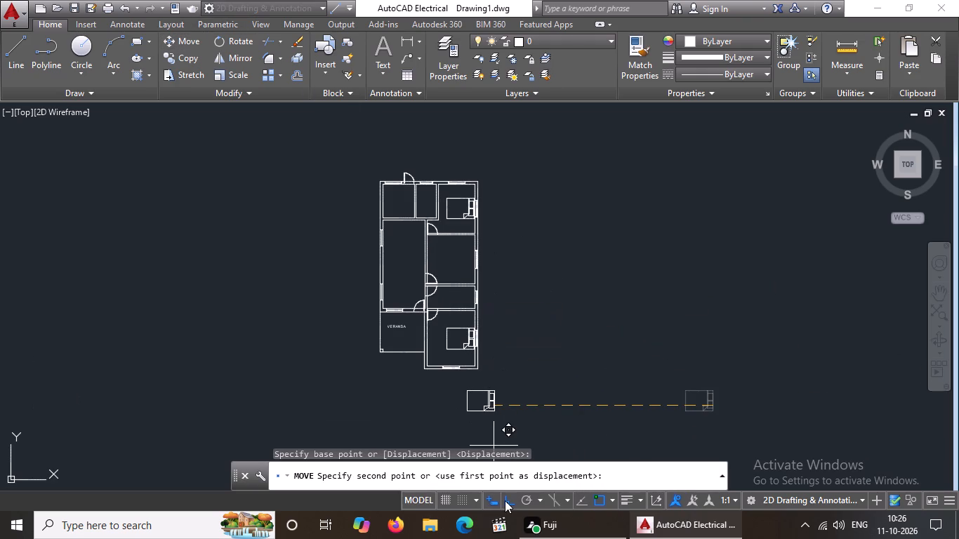
left_click(505, 499)
scroll(457, 256, "up", 2)
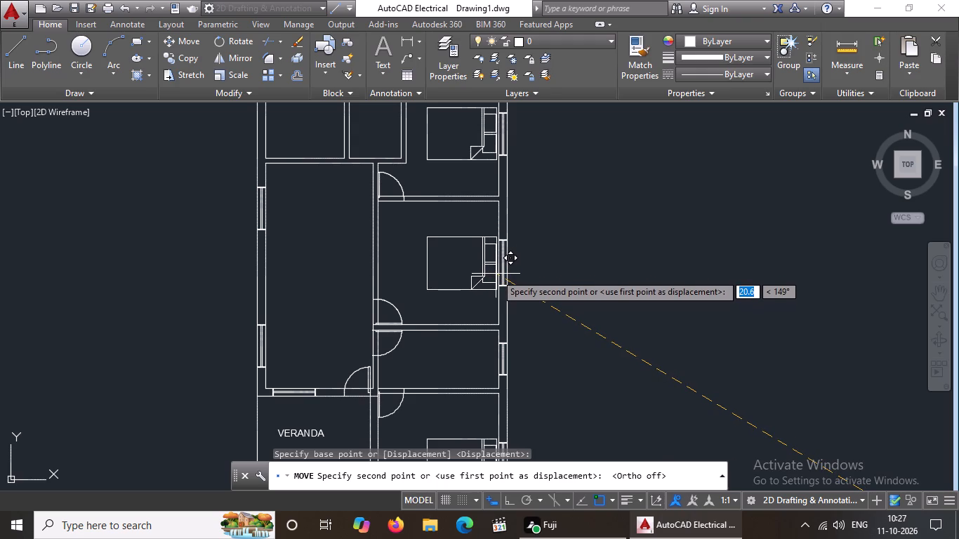
left_click(496, 274)
scroll(547, 298, "down", 3)
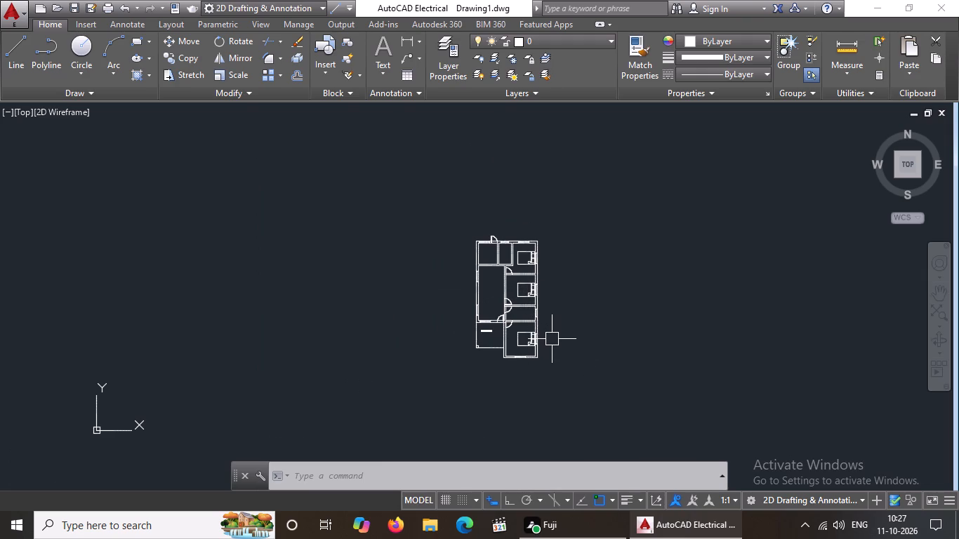
key("Escape")
Insert the Lamp - Table block from DesignCenter's Home - Space Planner.dwg at the default scale in the empty space northeast of the plan.
type("DC")
key("space")
key("space")
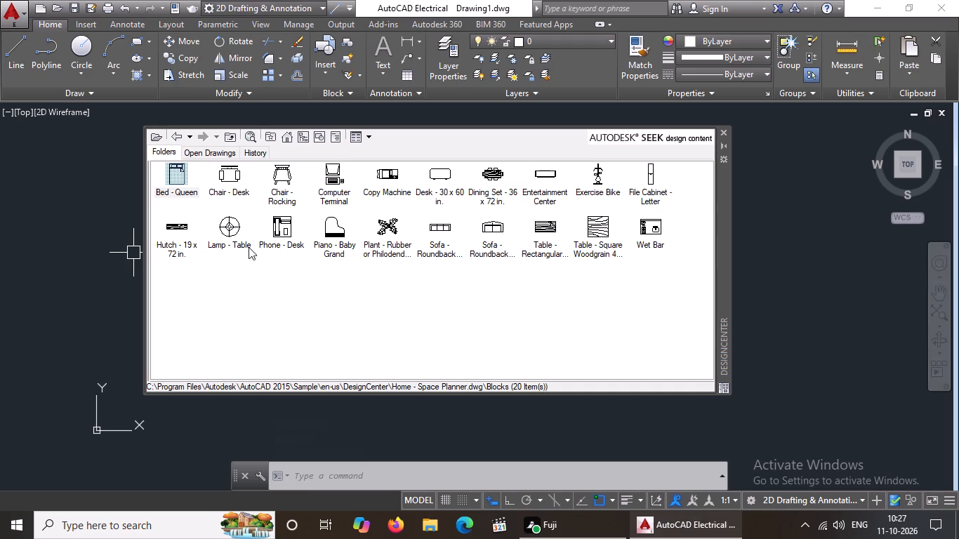
double_click(238, 232)
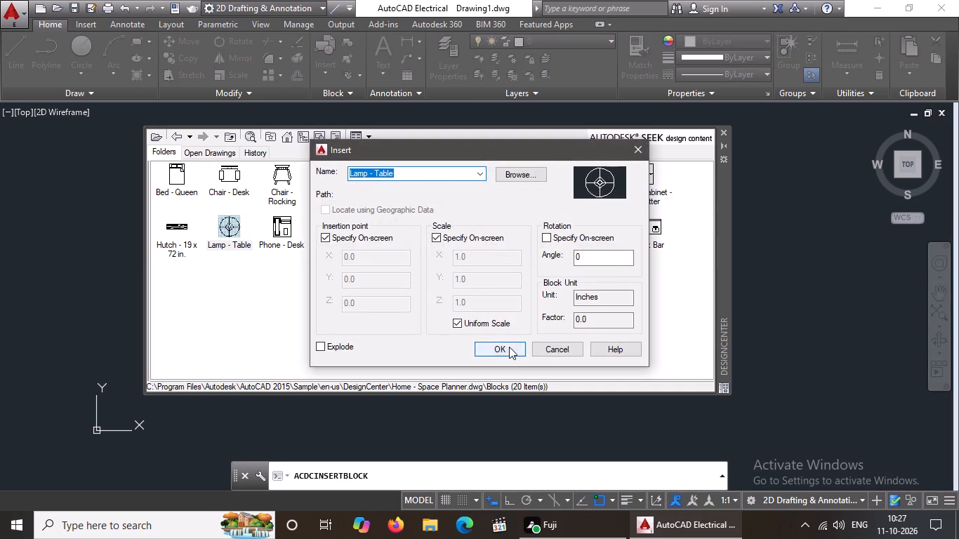
left_click(509, 347)
left_click(768, 201)
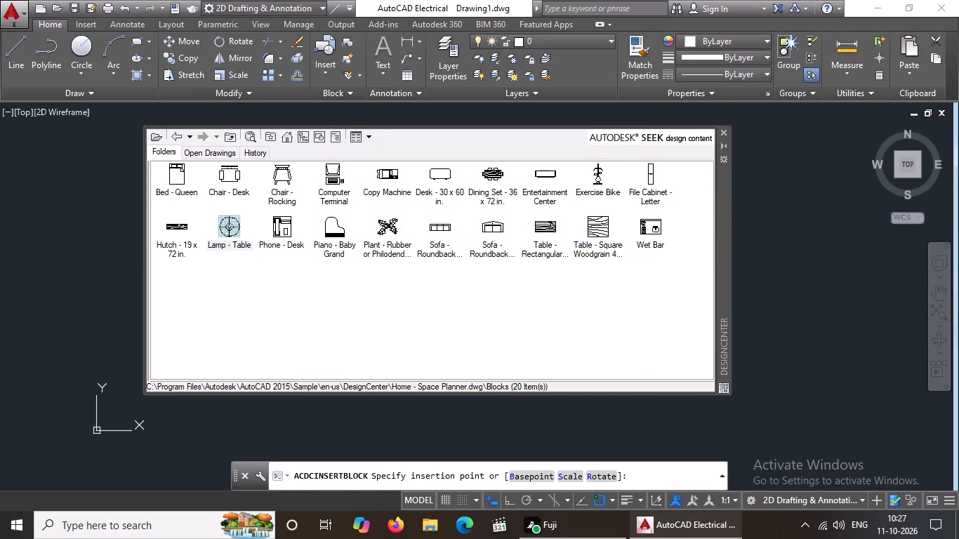
key("Return")
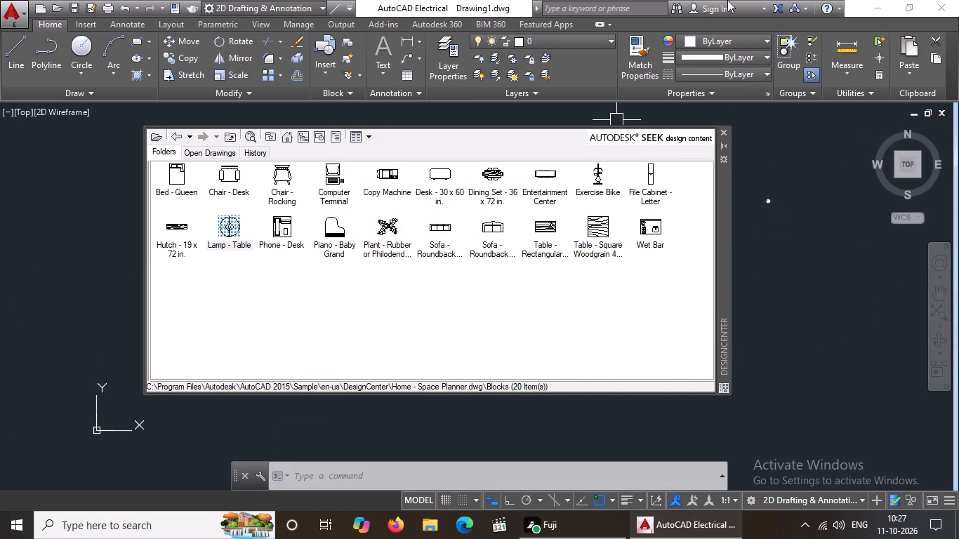
left_click(726, 131)
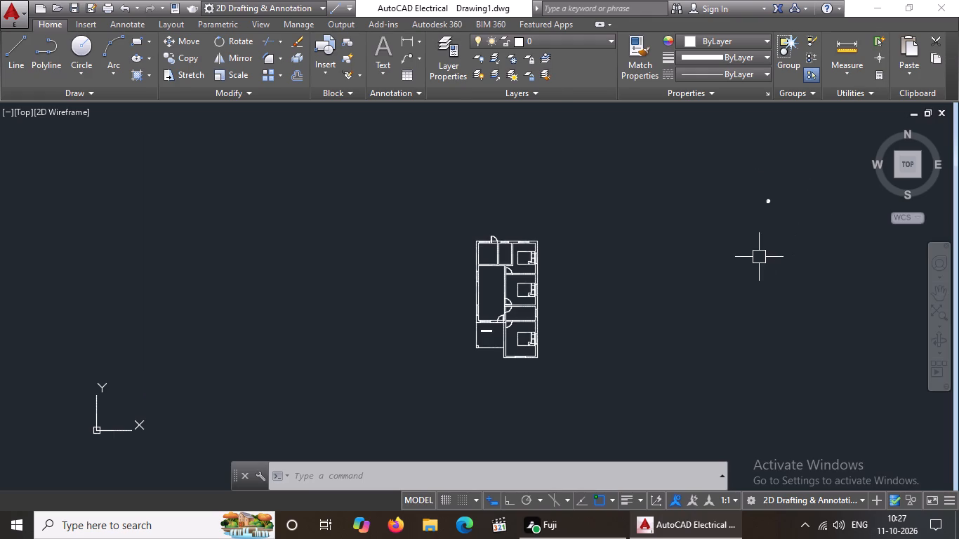
Move the table lamp from outside the plan into the southeast room, just south of the bed's headboard near the east wall.
scroll(767, 243, "up", 1)
left_click_drag(742, 153, 747, 161)
left_click(807, 214)
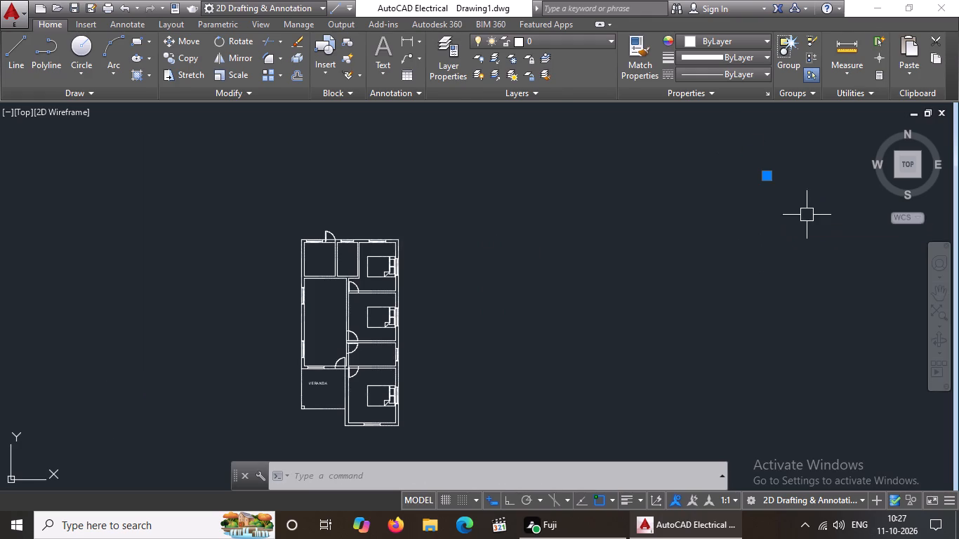
left_click_drag(173, 36, 184, 43)
scroll(849, 152, "up", 2)
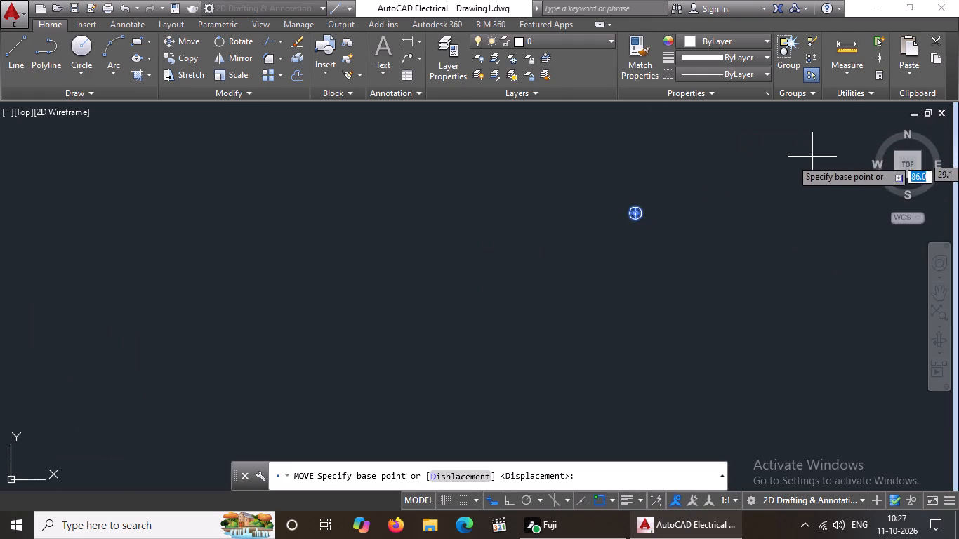
left_click(636, 212)
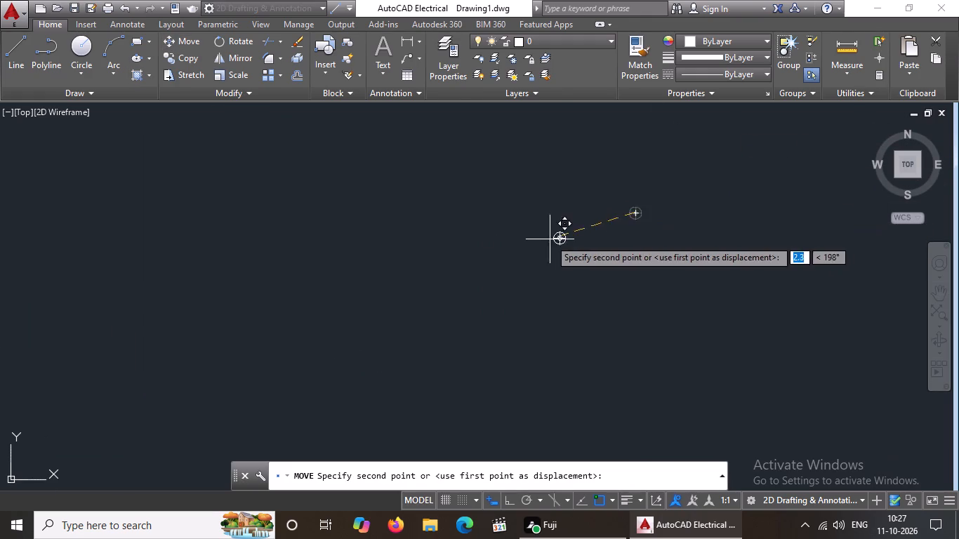
scroll(550, 239, "down", 5)
scroll(394, 335, "up", 4)
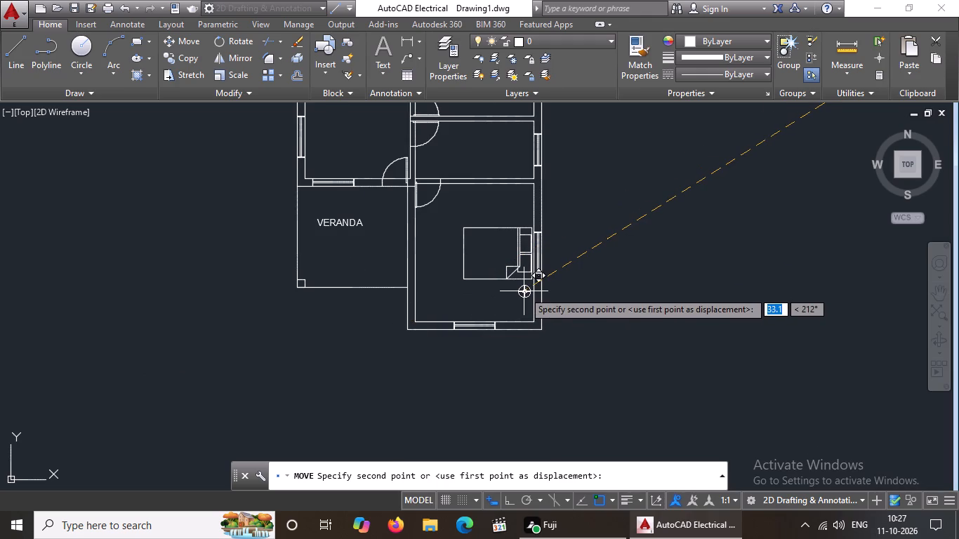
left_click(524, 291)
key("Escape")
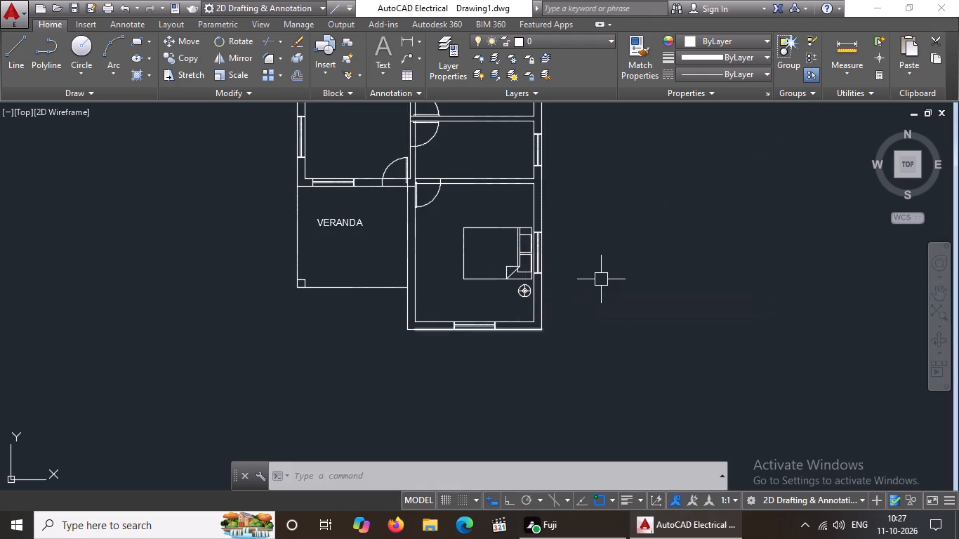
Copy the southeast room's table lamp about 2.2 units straight north with Ortho on, to the other side of the bed's headboard.
scroll(604, 276, "down", 5)
scroll(620, 257, "up", 5)
scroll(380, 397, "down", 1)
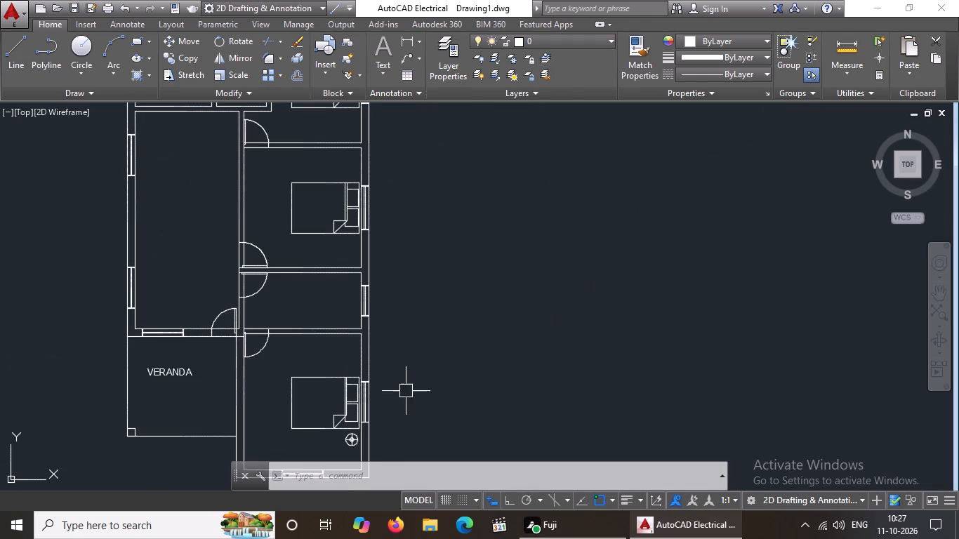
middle_click_drag(355, 432, 446, 363)
scroll(441, 368, "up", 2)
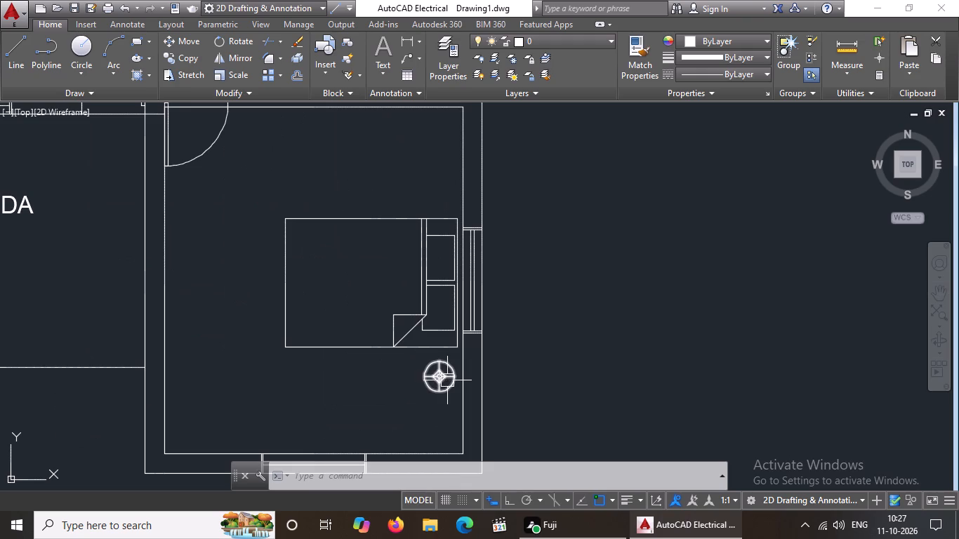
left_click(447, 380)
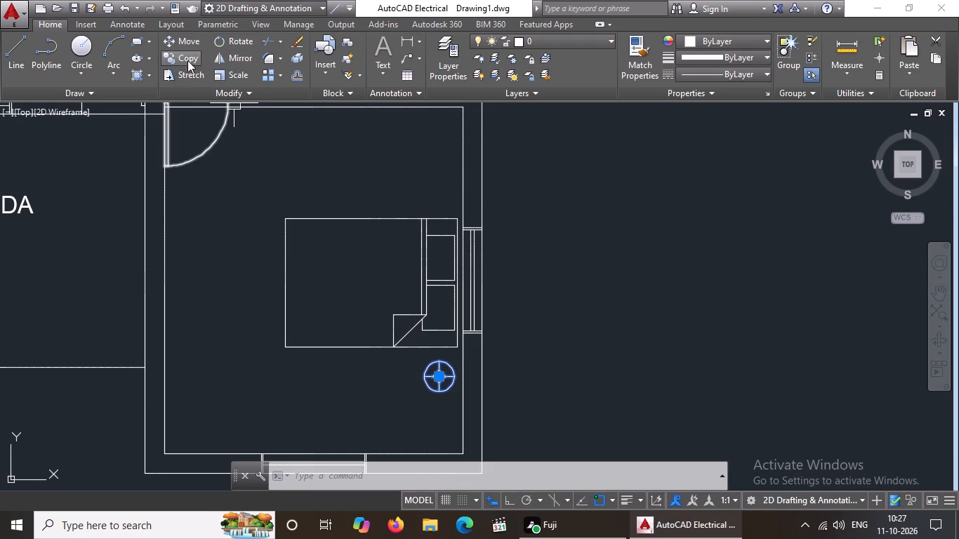
left_click(188, 59)
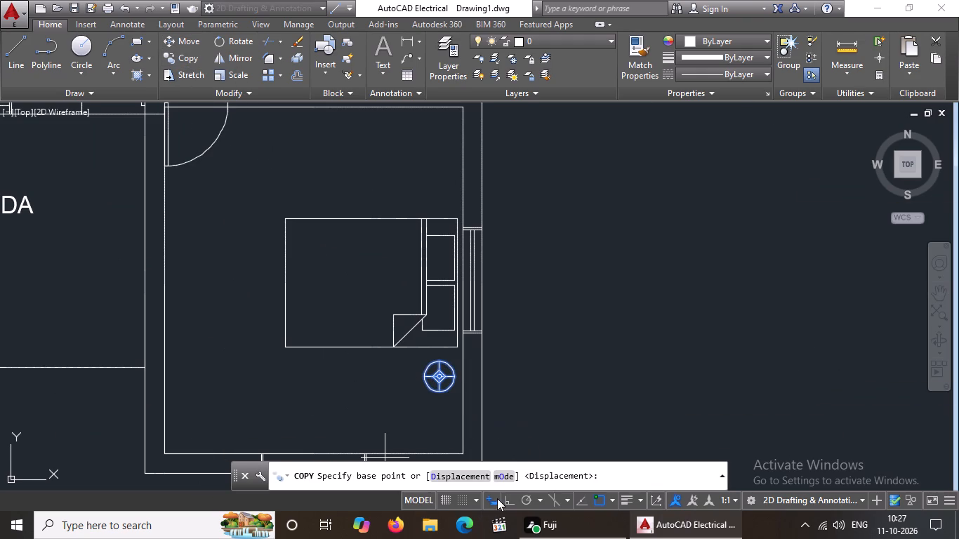
left_click(514, 494)
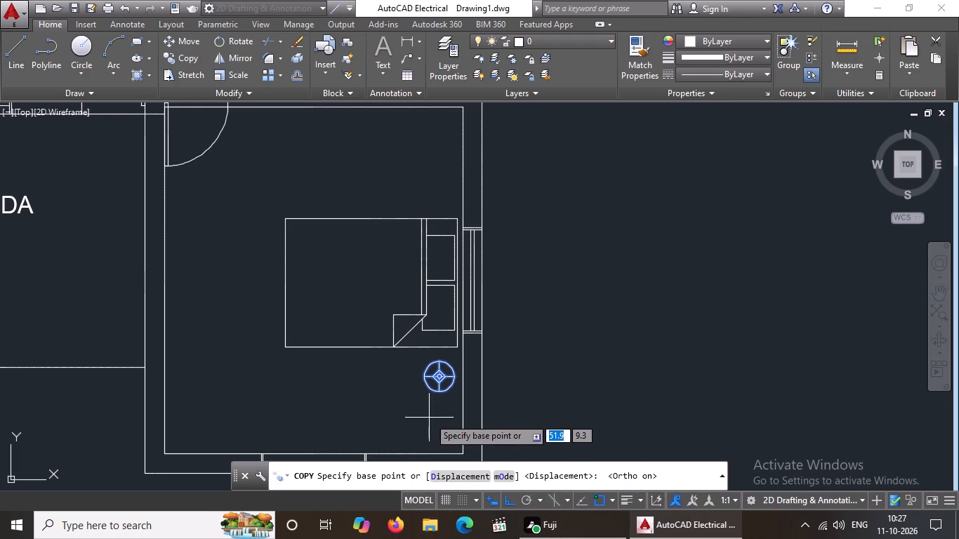
left_click(441, 378)
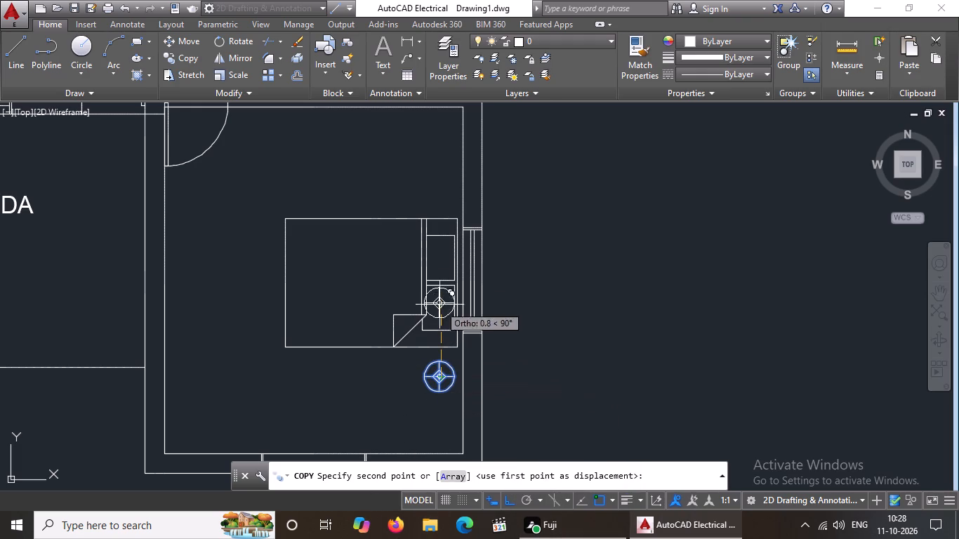
left_click(468, 193)
Place two more lamp copies about 5.9 and 8.0 units north of the original, flanking the middle east room's bed.
scroll(439, 200, "down", 3)
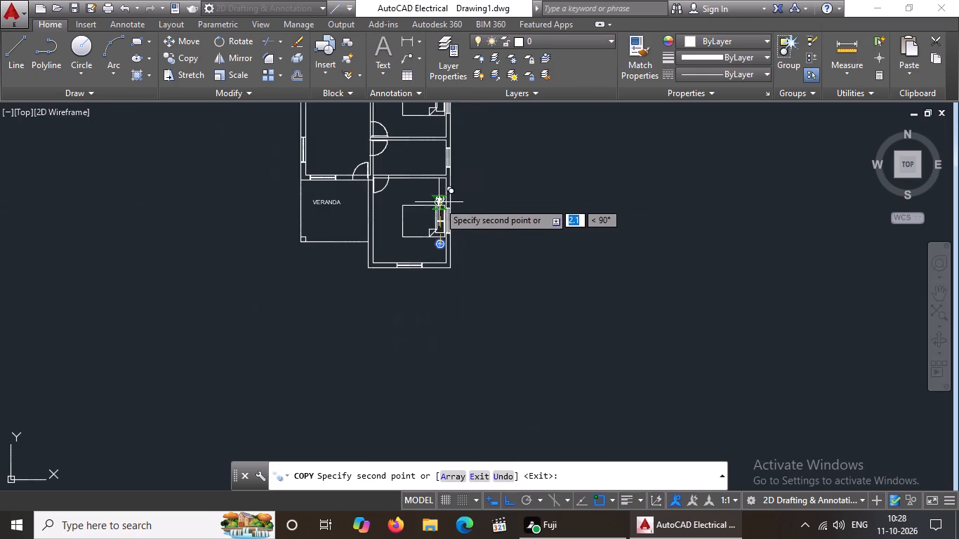
middle_click_drag(435, 152, 440, 272)
scroll(441, 247, "up", 2)
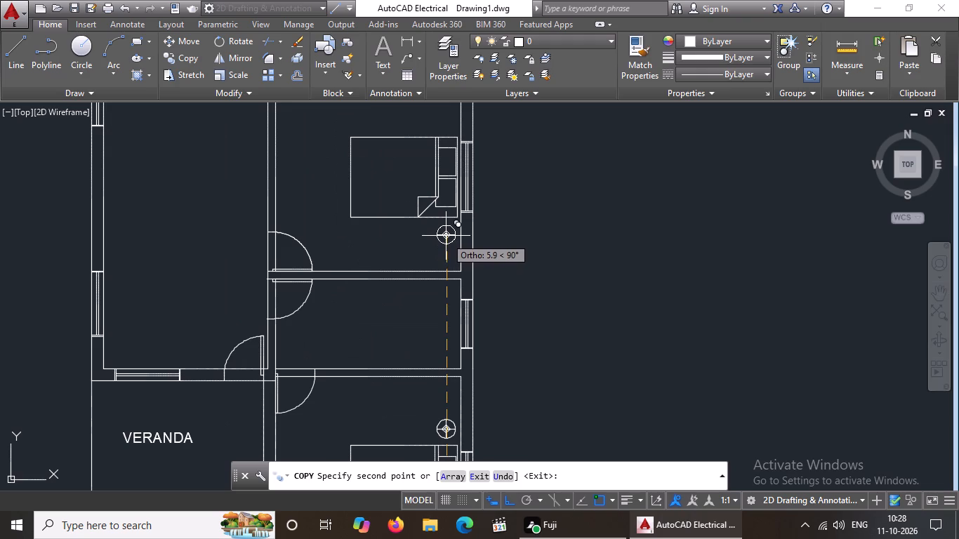
left_click(446, 236)
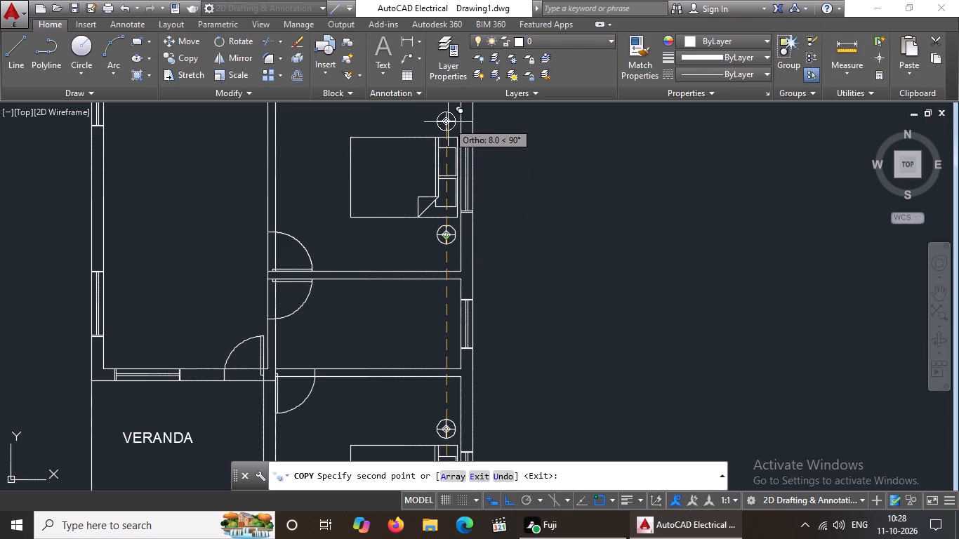
left_click(448, 123)
Place two more lamp copies in the northeast room, one about 9.7 units north of the original and one beyond the bed's north side.
scroll(448, 123, "down", 3)
middle_click_drag(444, 110, 442, 272)
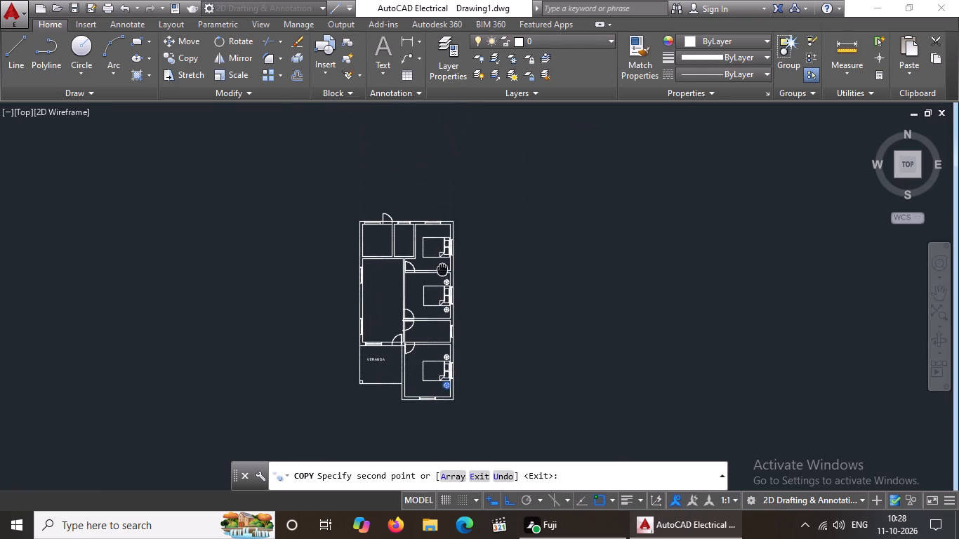
scroll(444, 244, "up", 2)
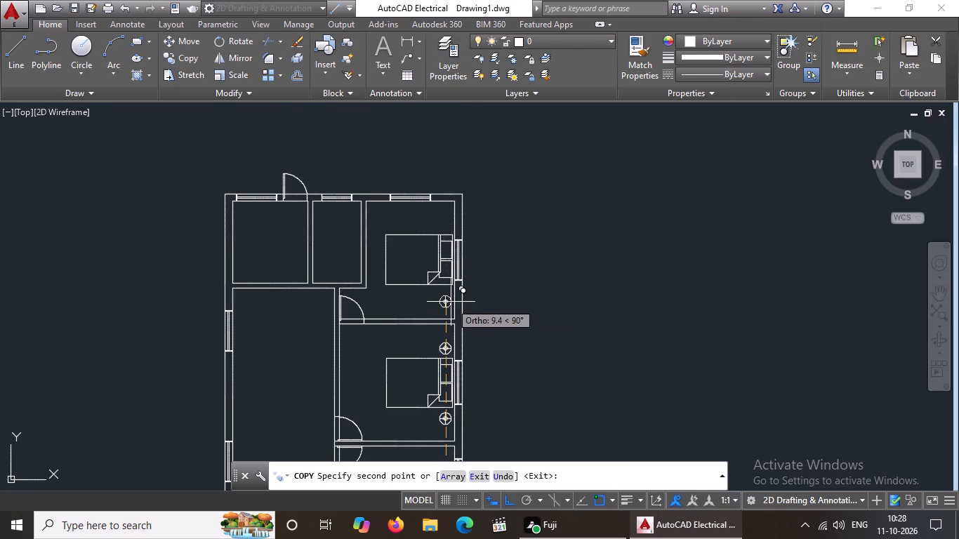
scroll(451, 295, "up", 1)
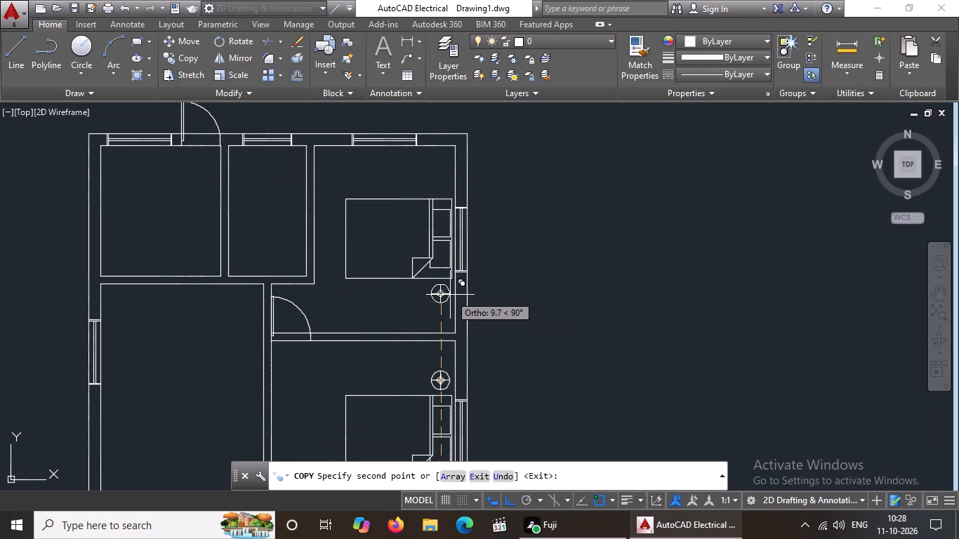
left_click(450, 295)
left_click(458, 184)
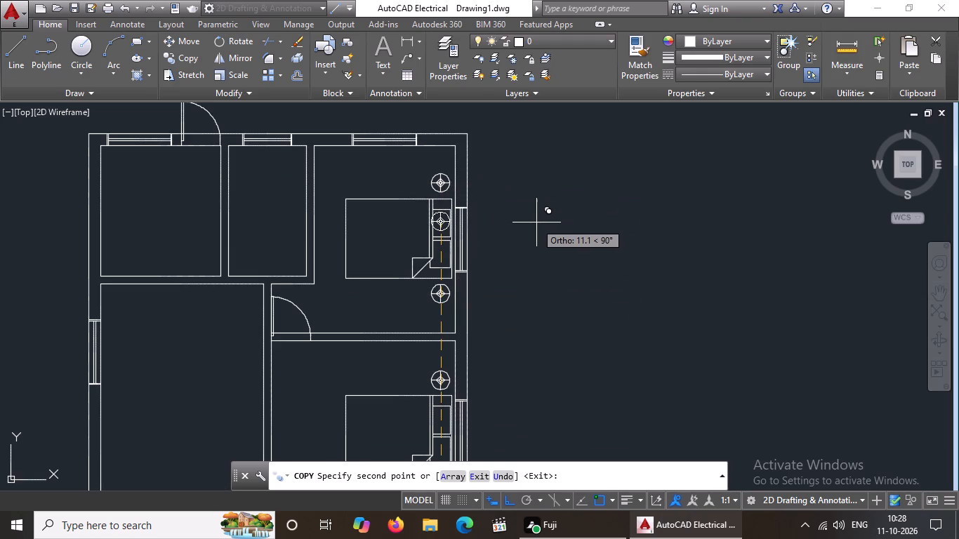
key("Escape")
scroll(538, 225, "down", 2)
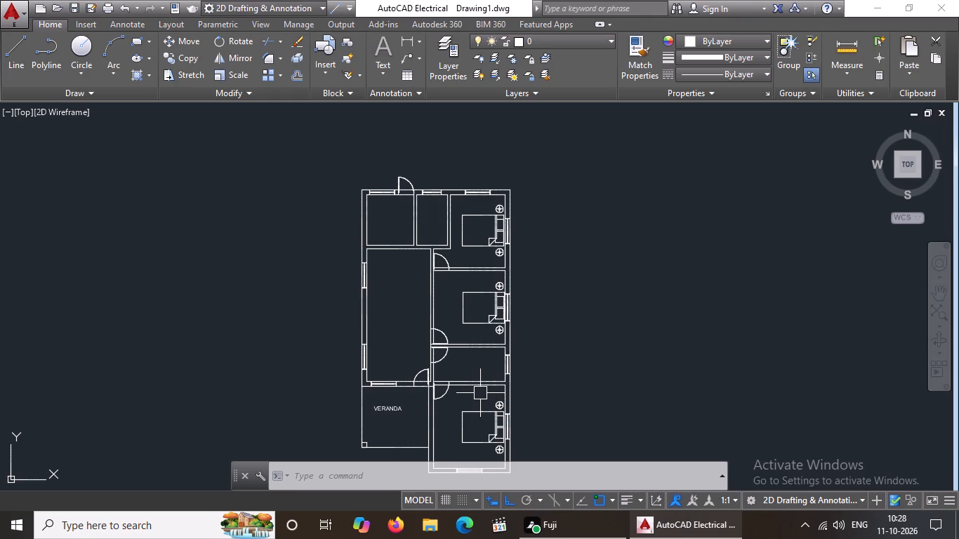
scroll(503, 401, "up", 1)
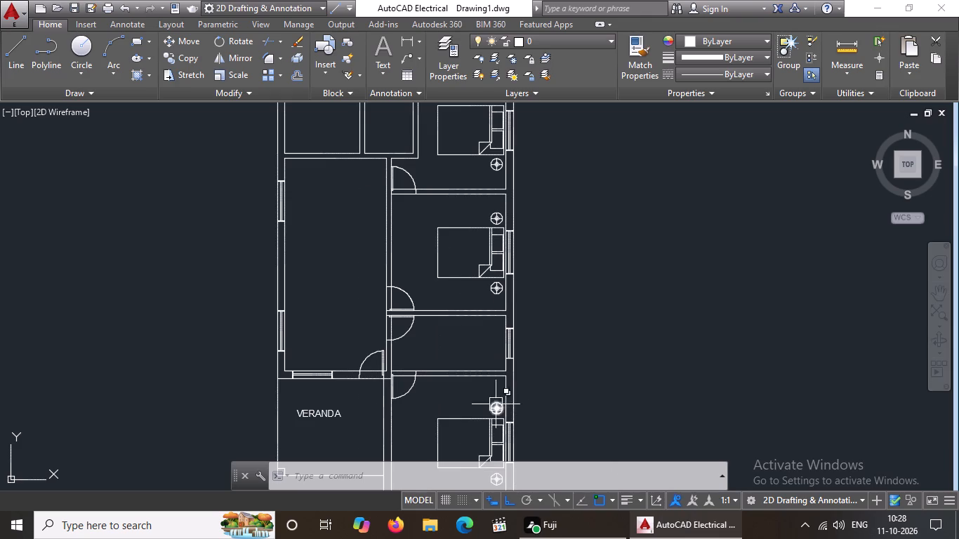
key("Escape")
Open DesignCenter and browse to the Blocks of House Designer.dwg in the en-us DesignCenter sample folder.
type("DC")
key("space")
key("space")
scroll(475, 406, "up", 1)
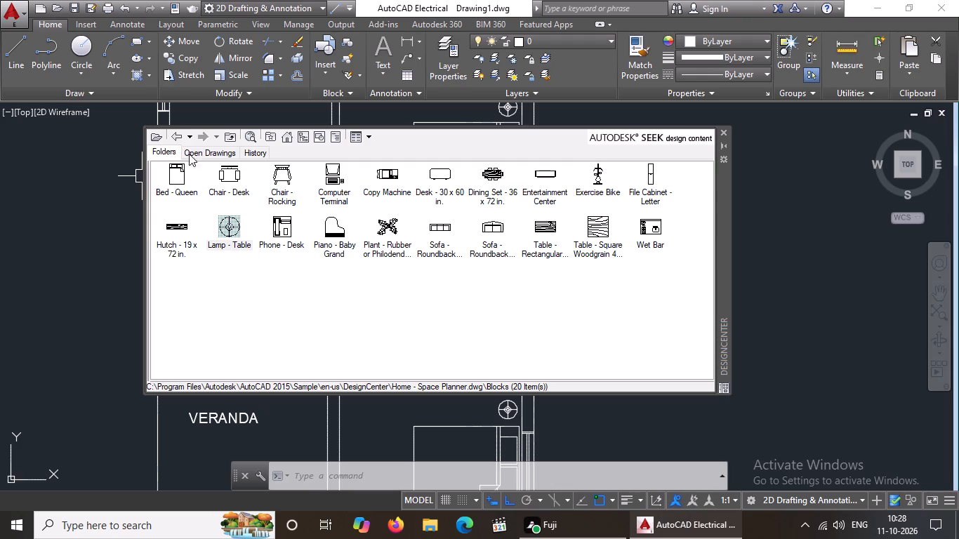
left_click(290, 136)
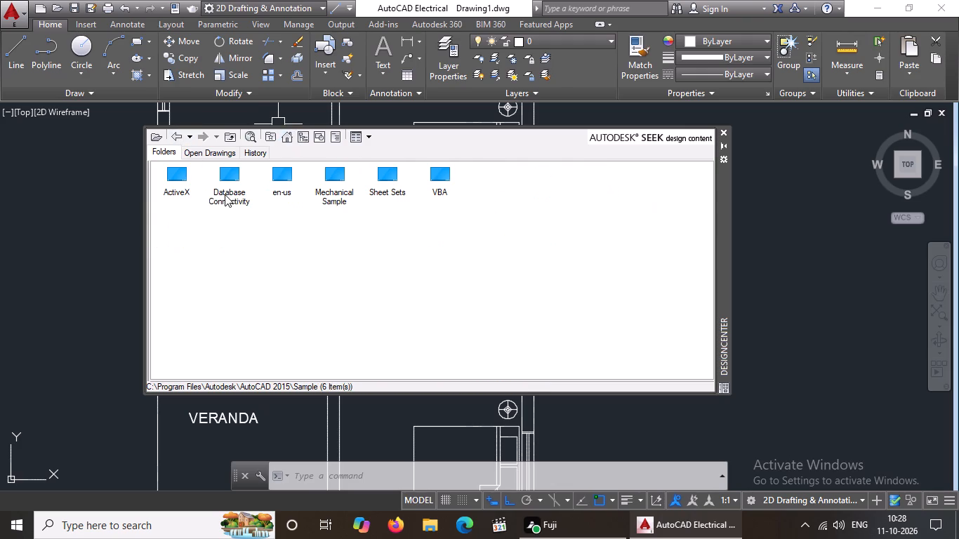
double_click(291, 191)
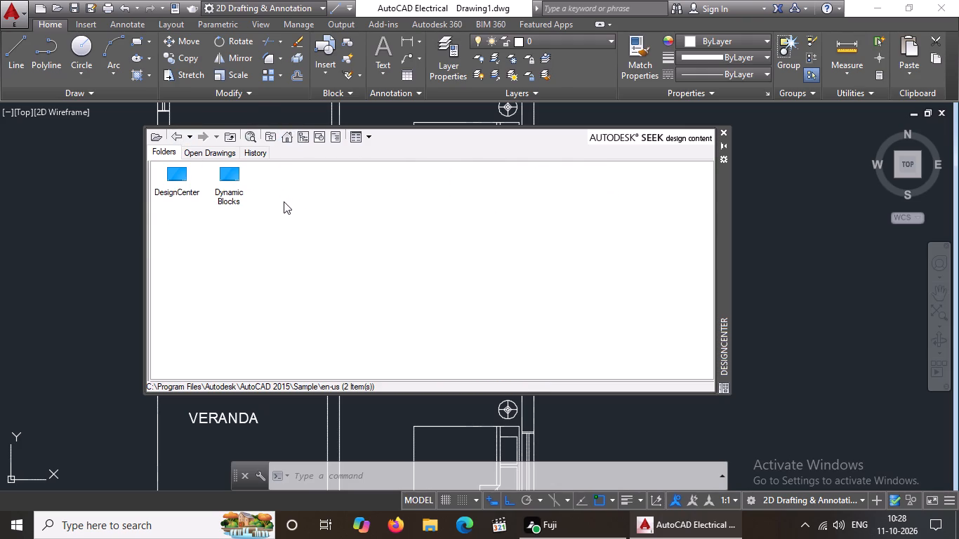
double_click(176, 185)
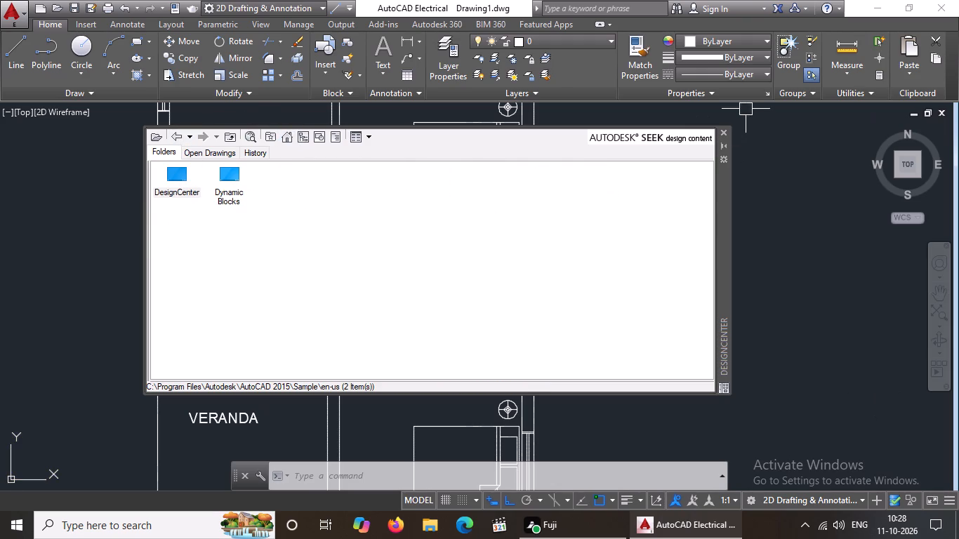
double_click(170, 177)
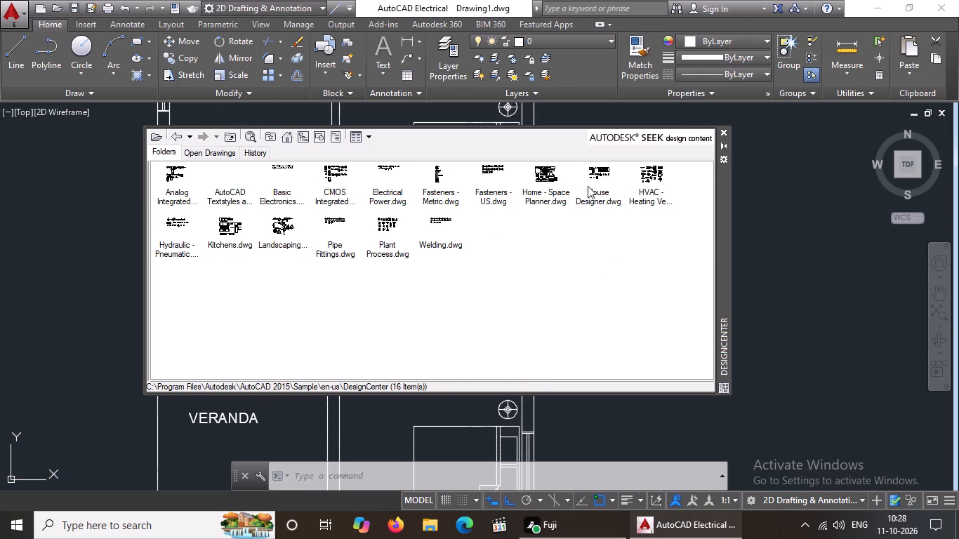
double_click(554, 196)
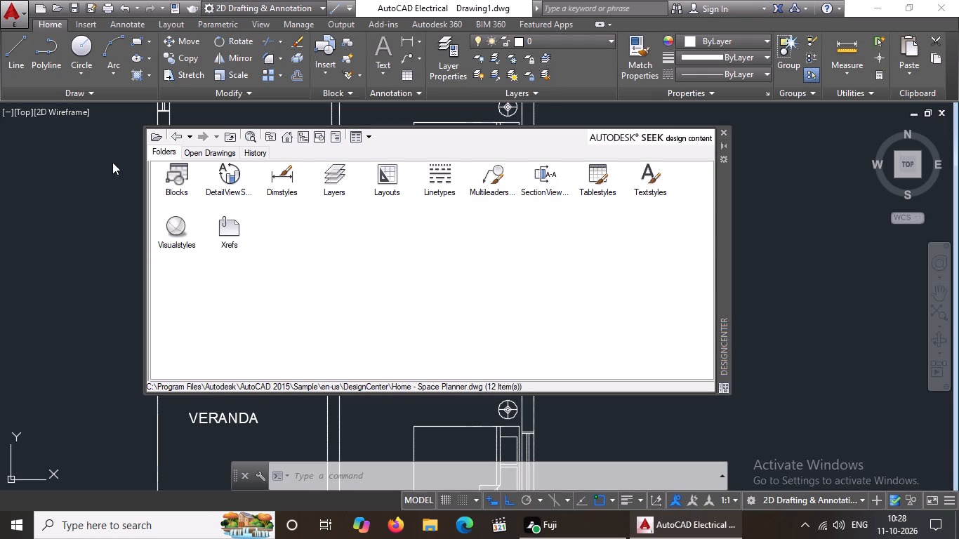
double_click(185, 185)
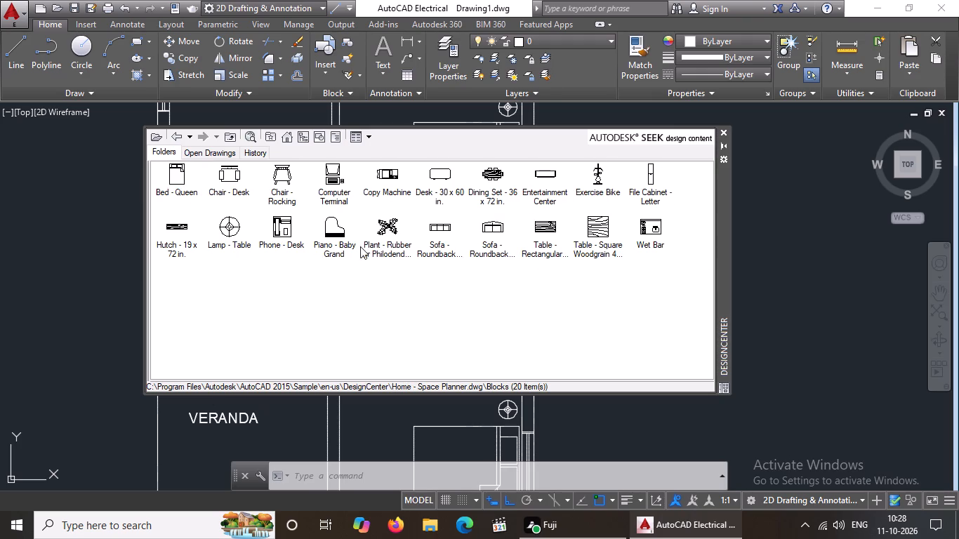
left_click(175, 135)
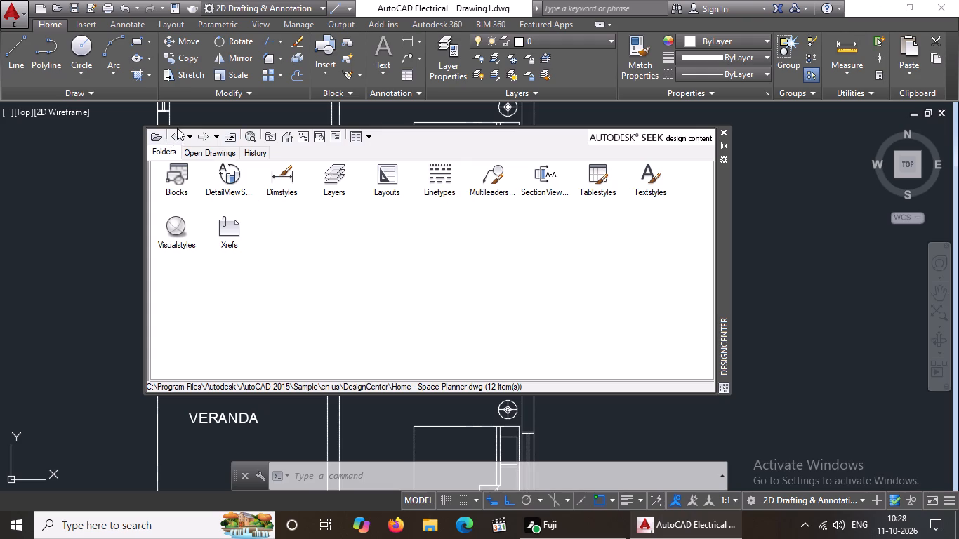
left_click(177, 128)
left_click(173, 135)
double_click(594, 194)
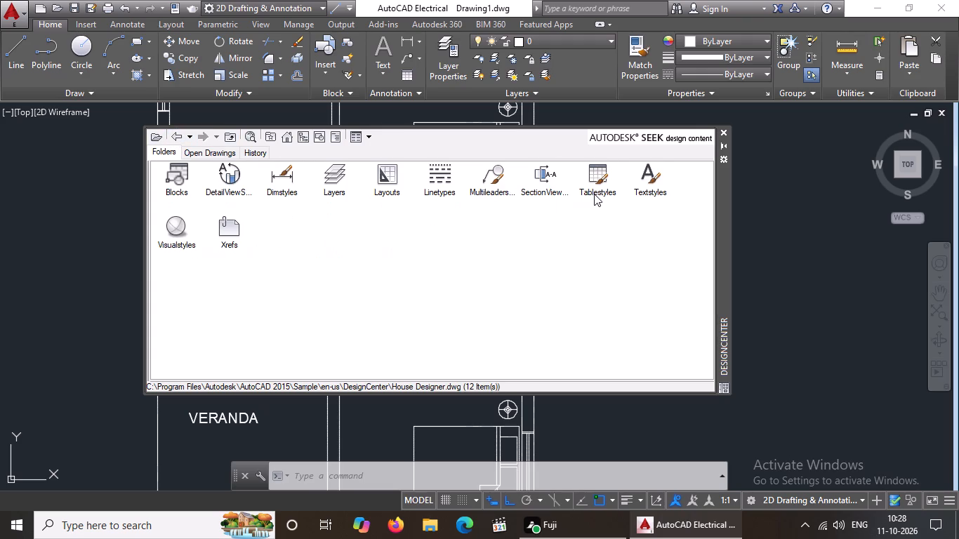
double_click(178, 186)
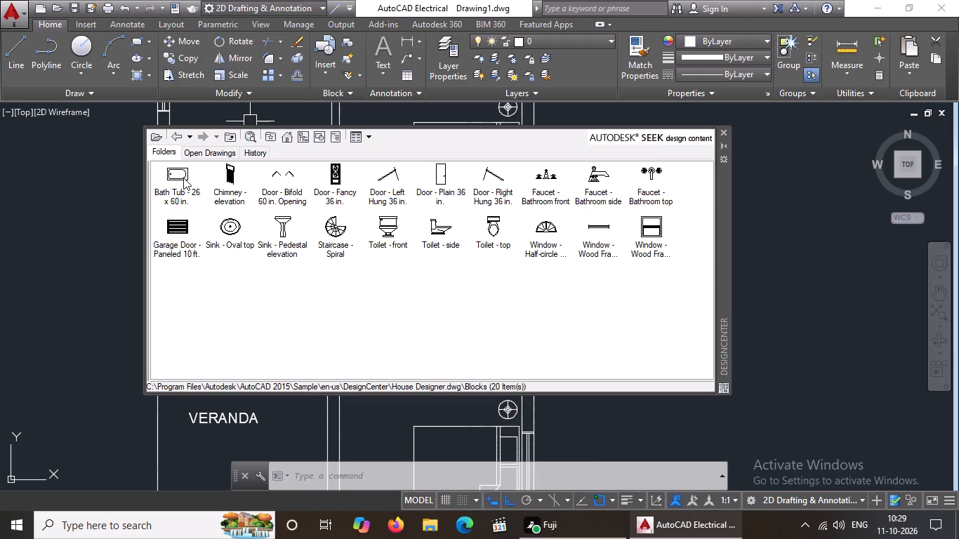
Insert the Toilet - top block at the default scale and 0 rotation in the empty space east of the plan.
left_click(494, 229)
left_click(494, 229)
left_click(520, 346)
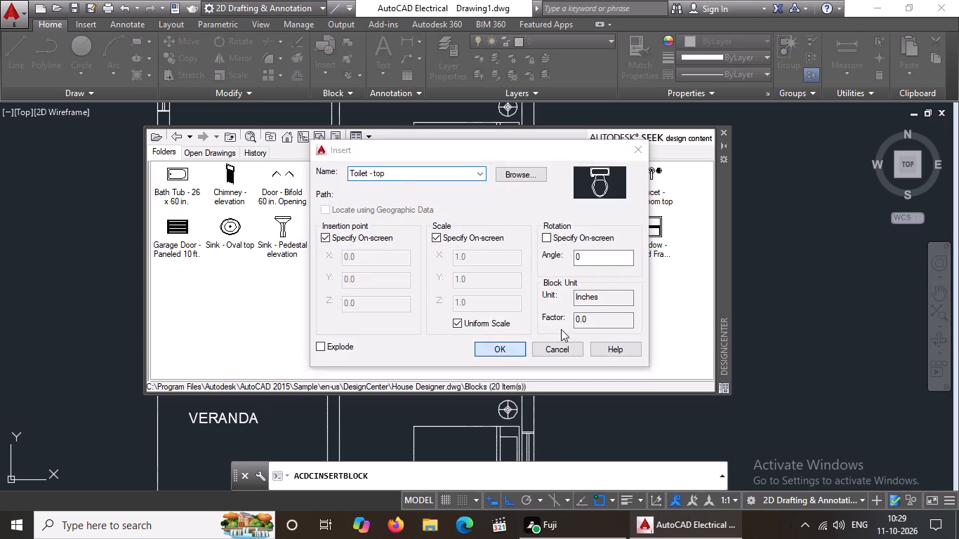
left_click(817, 302)
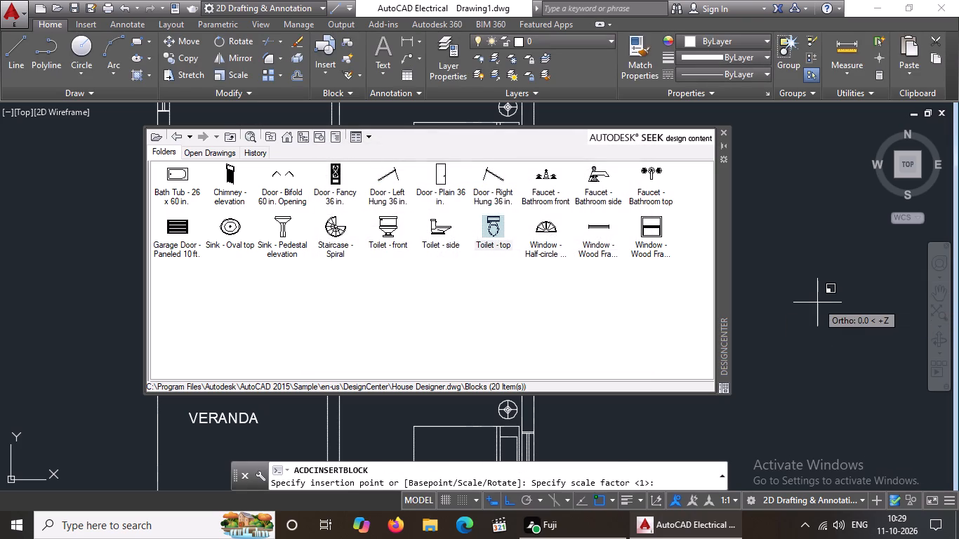
key("Return")
Insert the Bath Tub - 26 x 60 in. block at default scale and 0 rotation, just north of the loose toilet.
scroll(845, 331, "down", 1)
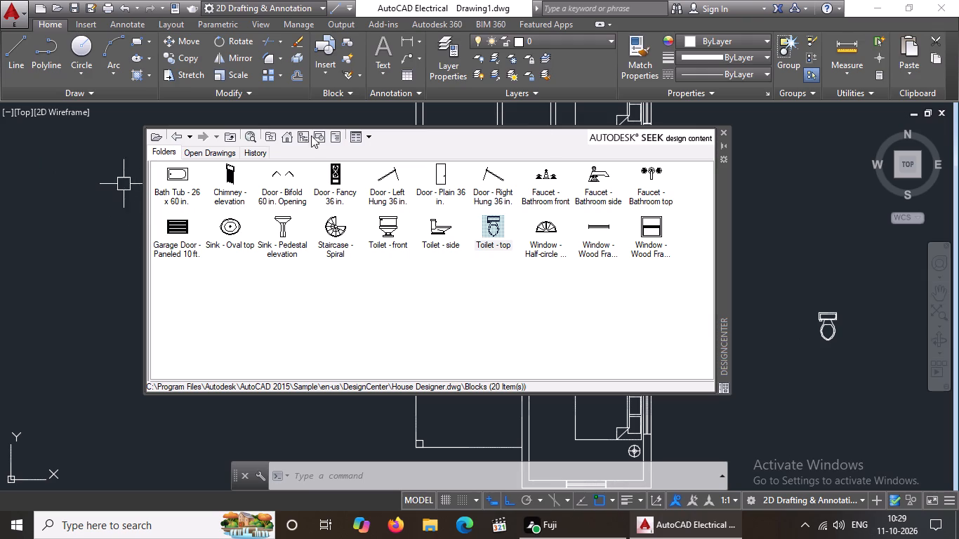
double_click(175, 174)
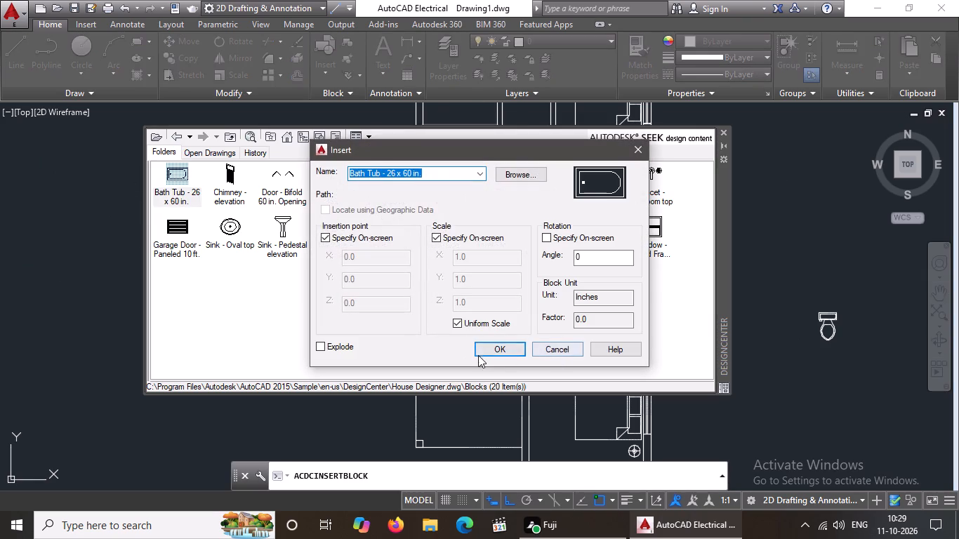
left_click(491, 347)
left_click(805, 254)
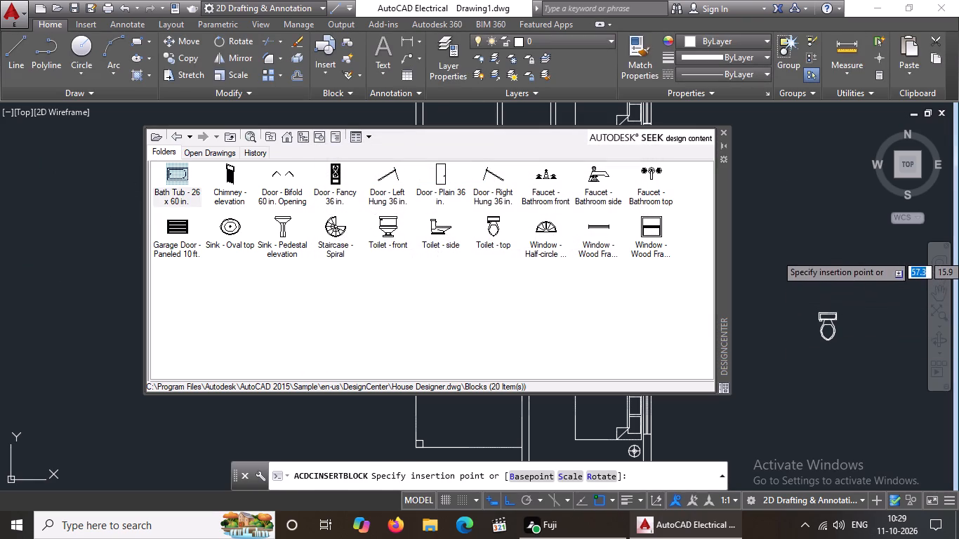
key("Return")
Insert the Sink - Oval top block at default scale and 0 rotation south of the loose toilet, and close DesignCenter.
double_click(230, 244)
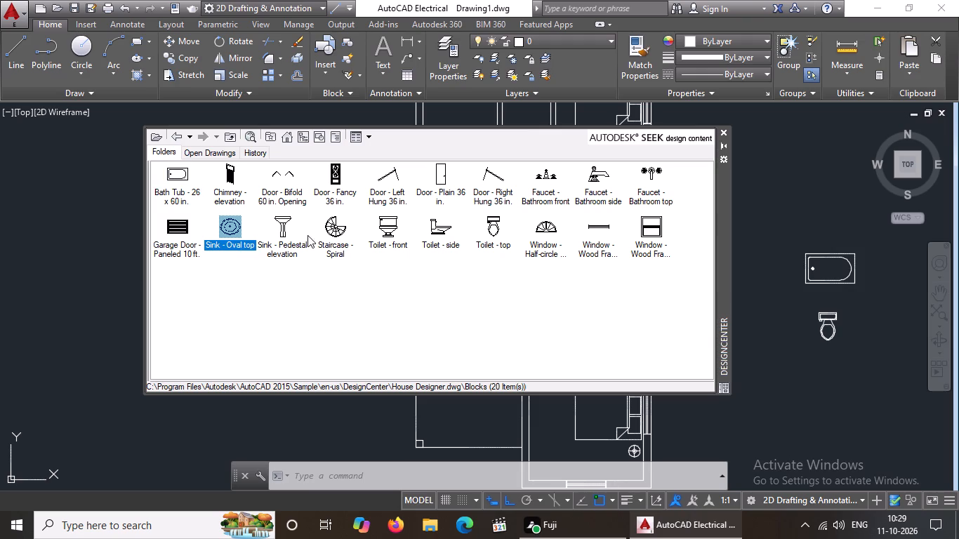
double_click(223, 225)
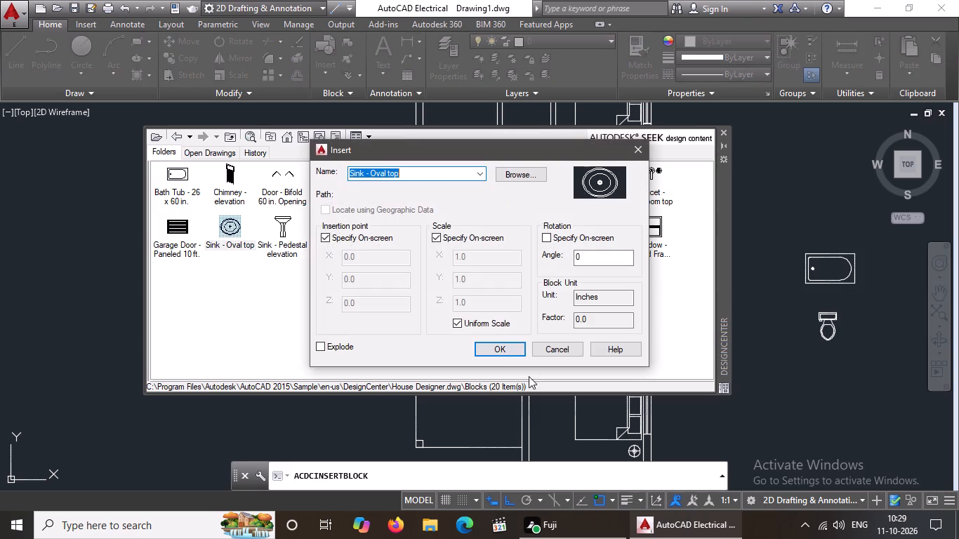
left_click(502, 347)
left_click(810, 373)
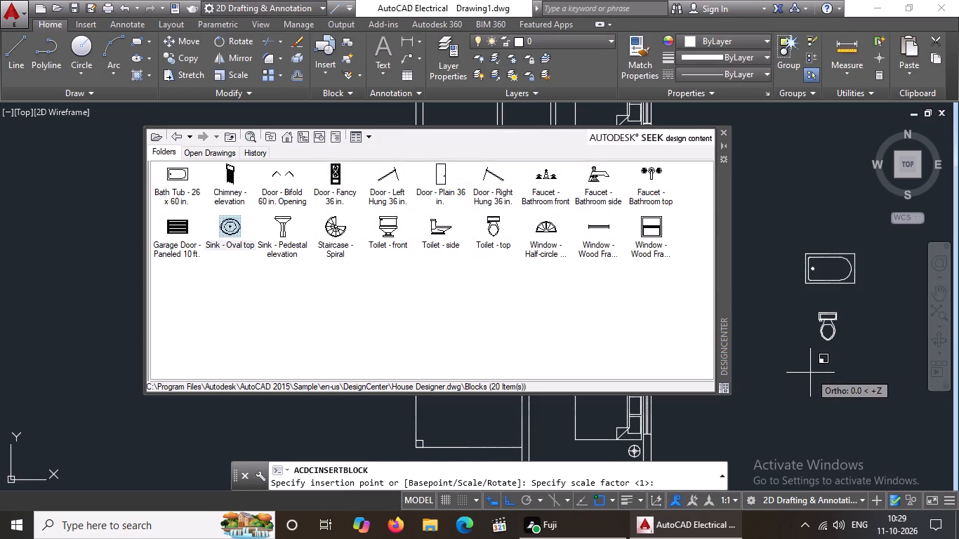
key("Return")
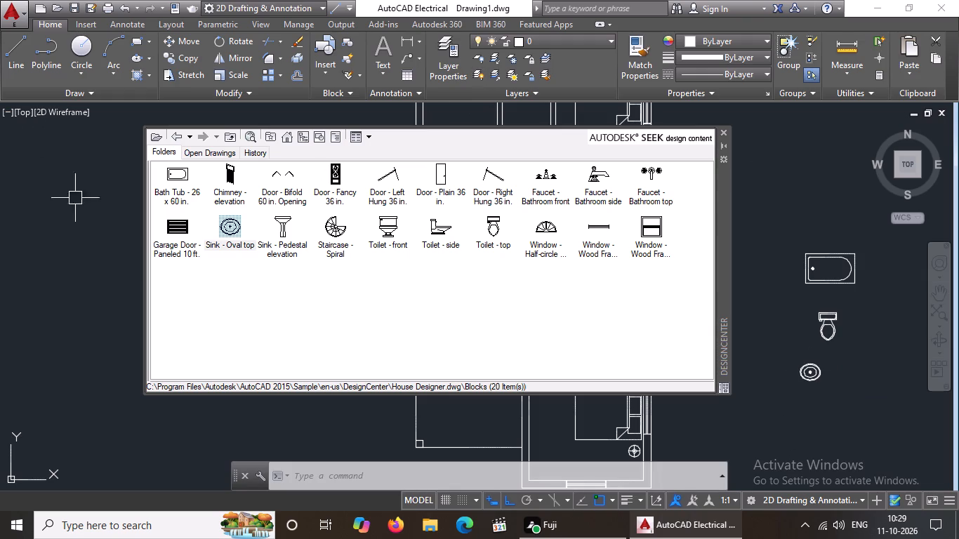
left_click(723, 132)
Rotate the toilet block 270° about a point on its tank so the bowl faces west.
scroll(743, 216, "down", 2)
scroll(826, 235, "up", 2)
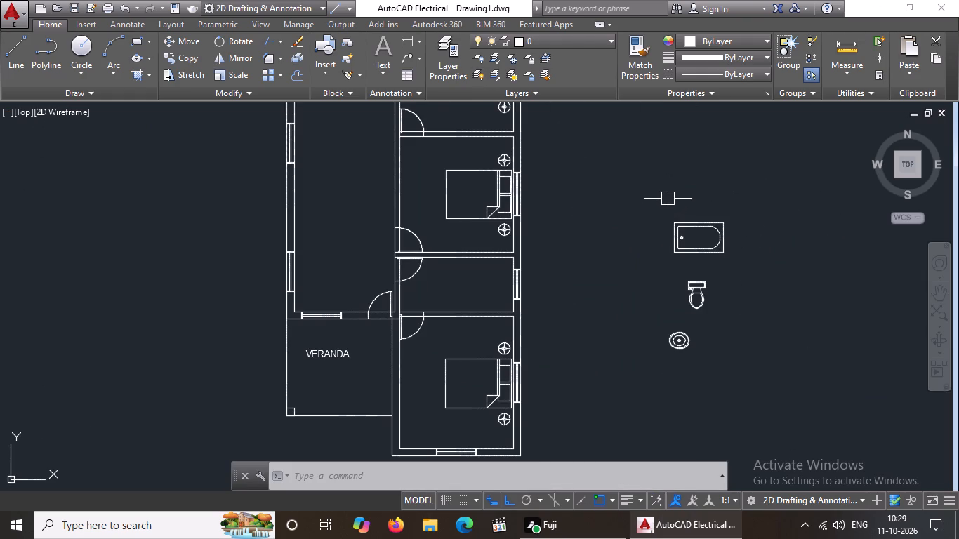
left_click_drag(674, 265, 699, 282)
left_click(720, 306)
left_click(715, 307)
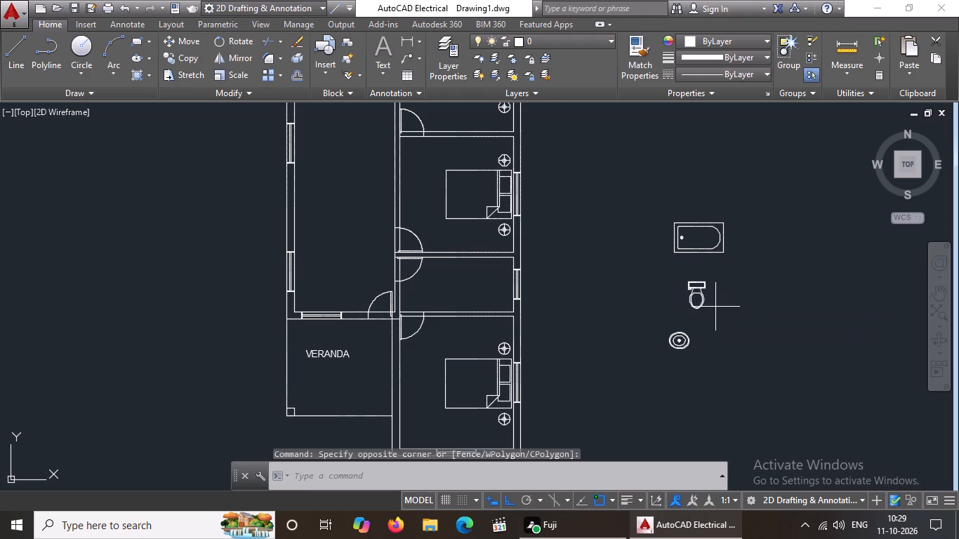
left_click(705, 304)
left_click(701, 294)
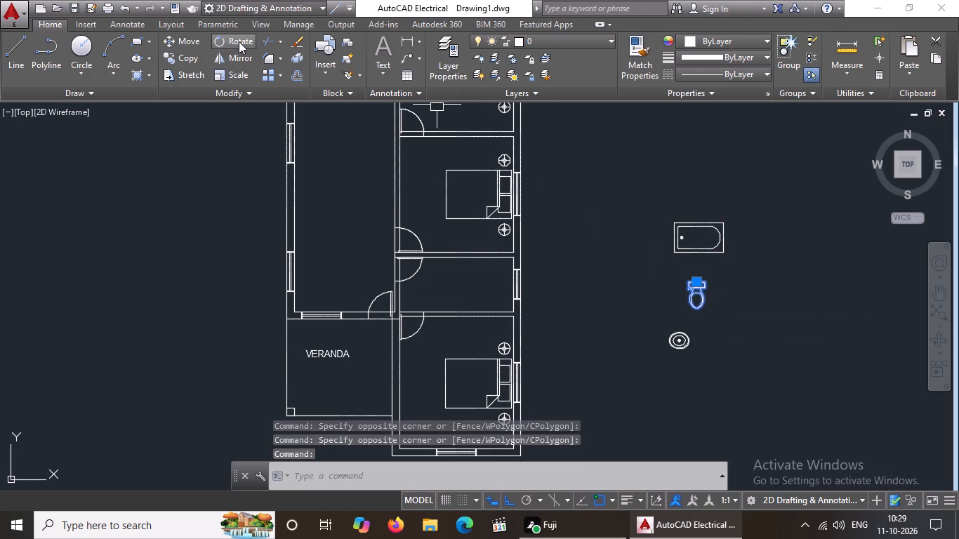
left_click(239, 40)
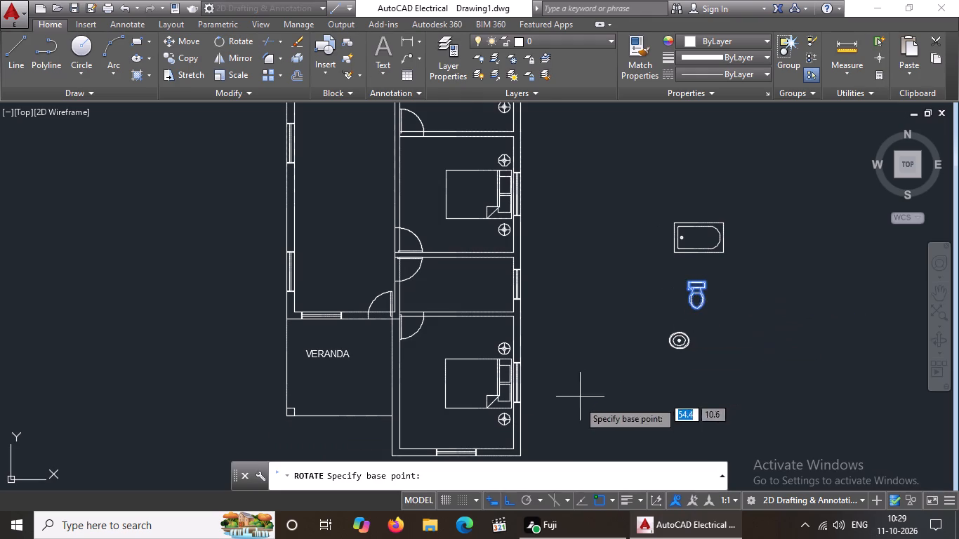
left_click(696, 290)
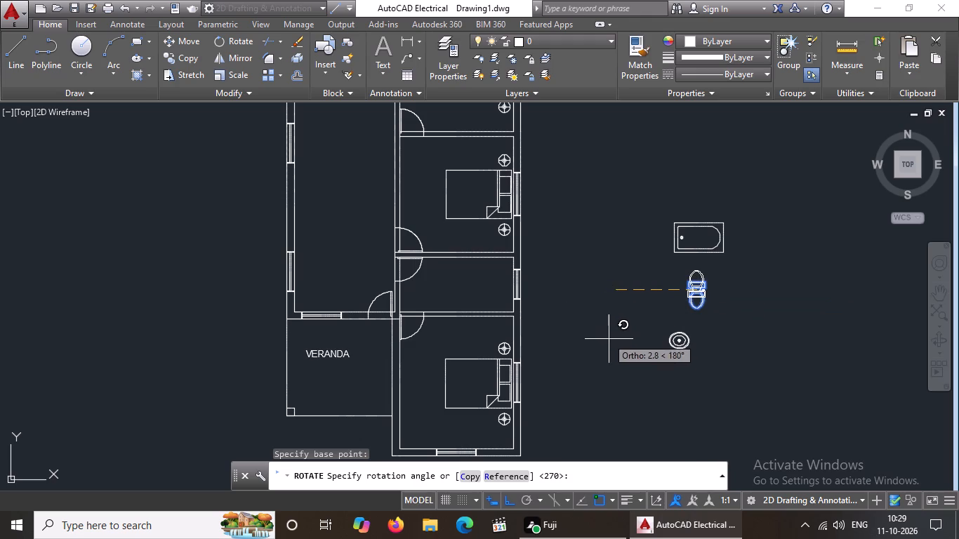
left_click(720, 328)
Move the toilet, with Ortho off, into the small east room, its tank against the east wall at the window.
left_click_drag(646, 269, 681, 289)
double_click(771, 329)
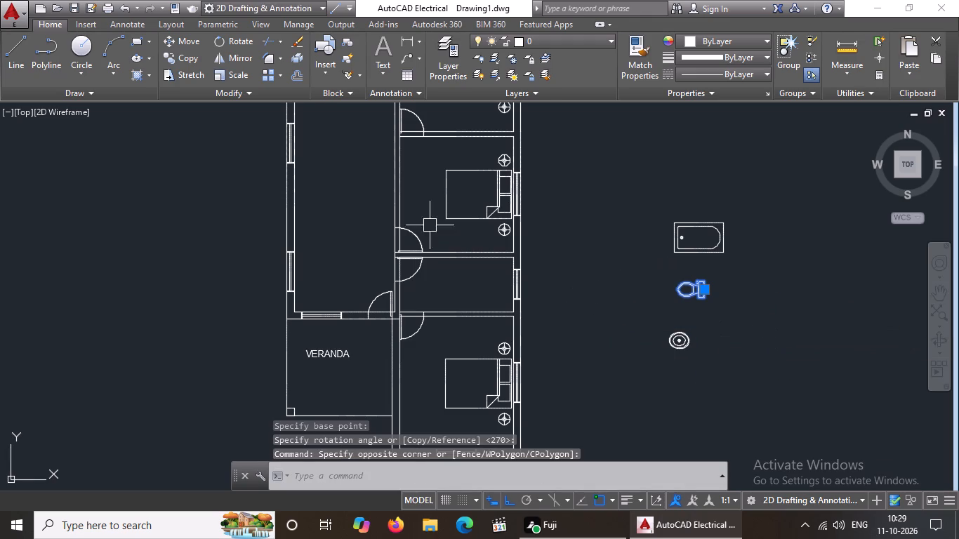
left_click(185, 39)
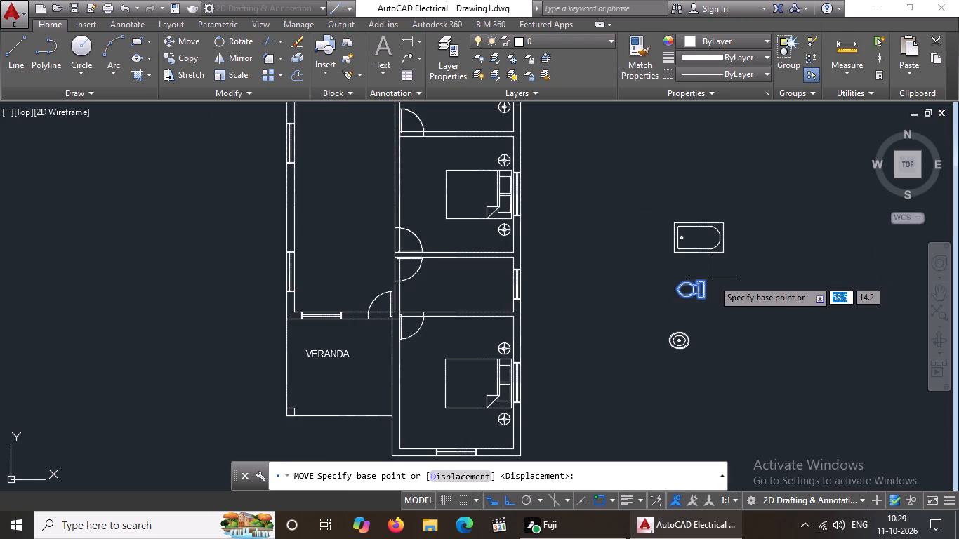
scroll(713, 279, "up", 1)
left_click(698, 295)
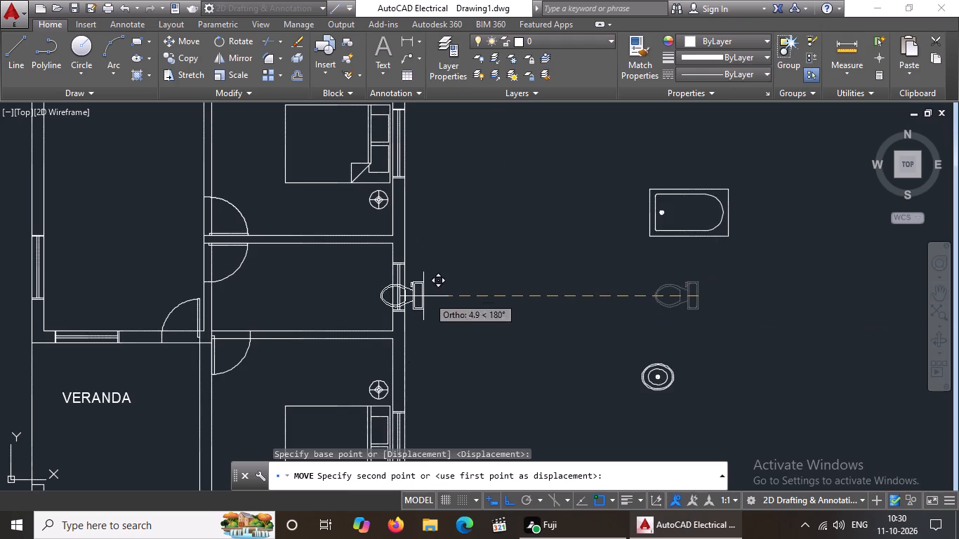
scroll(409, 290, "up", 2)
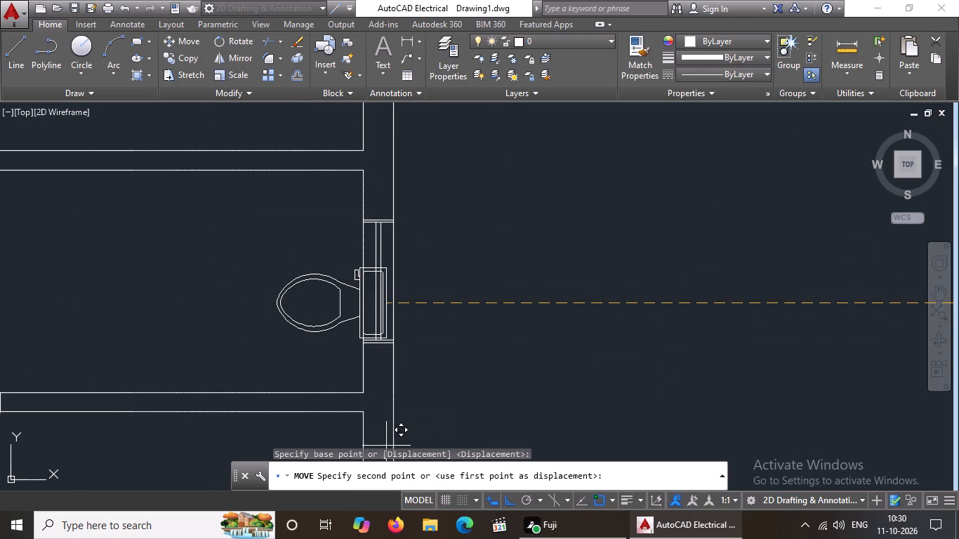
left_click(506, 499)
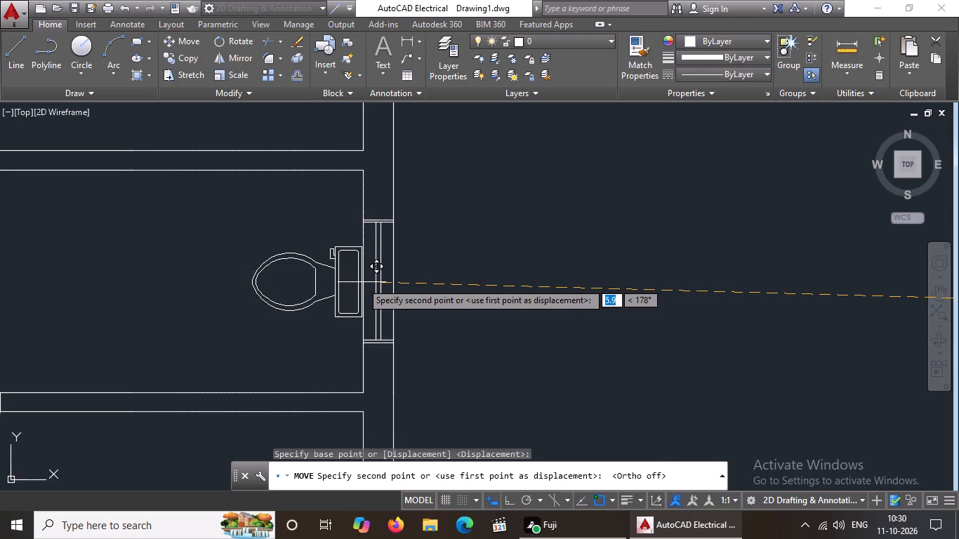
left_click(362, 282)
Reopen DesignCenter and browse to the Blocks of Home - Space Planner.dwg.
scroll(482, 293, "down", 3)
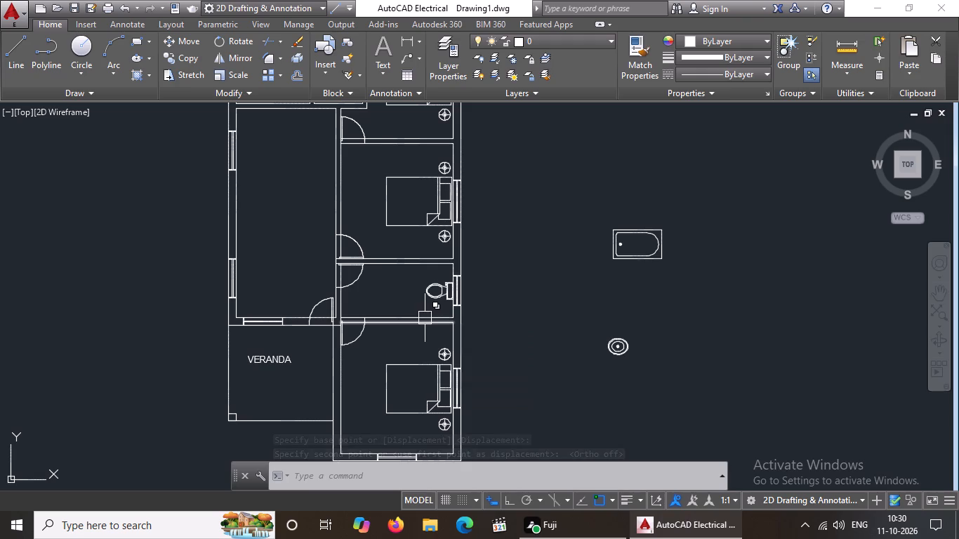
scroll(425, 318, "down", 1)
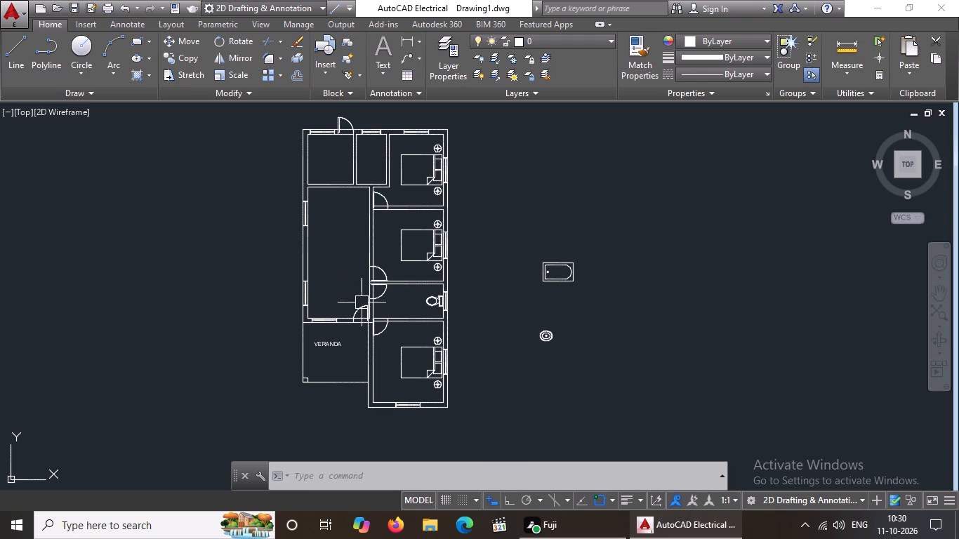
key("Escape")
type("DC")
key("space")
key("space")
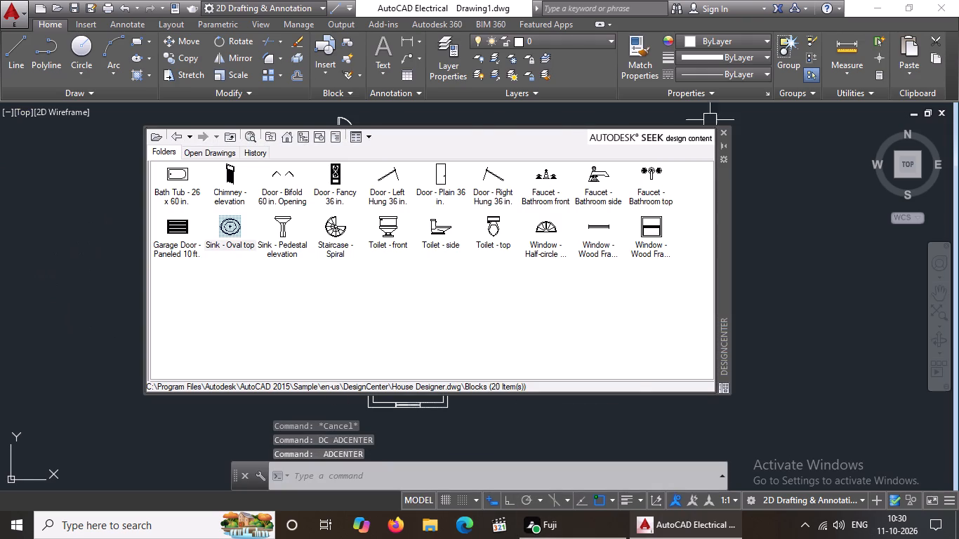
triple_click(177, 131)
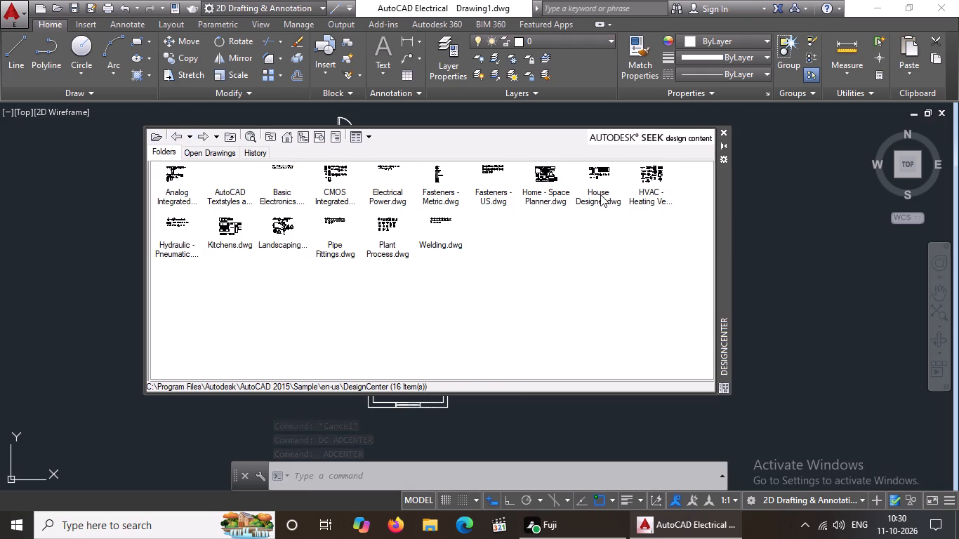
double_click(553, 179)
double_click(183, 186)
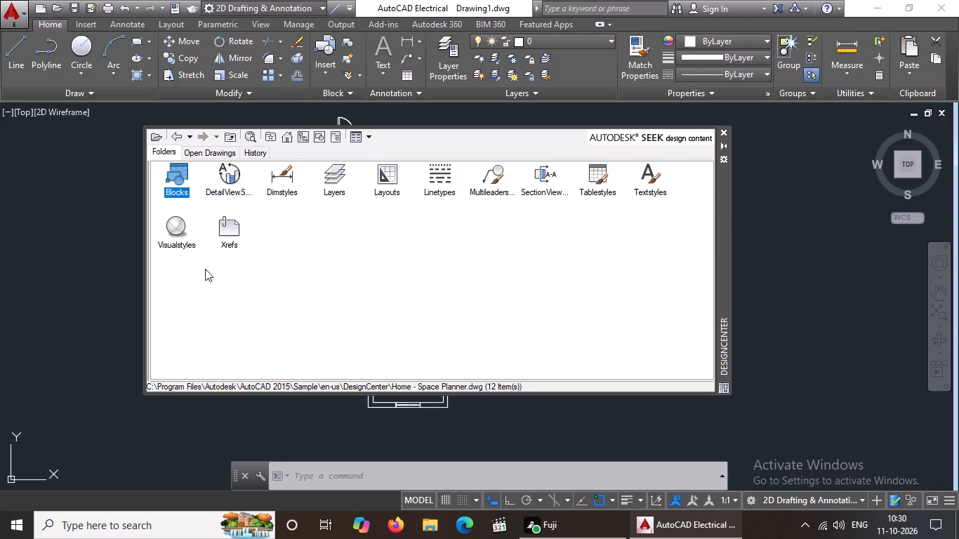
double_click(177, 185)
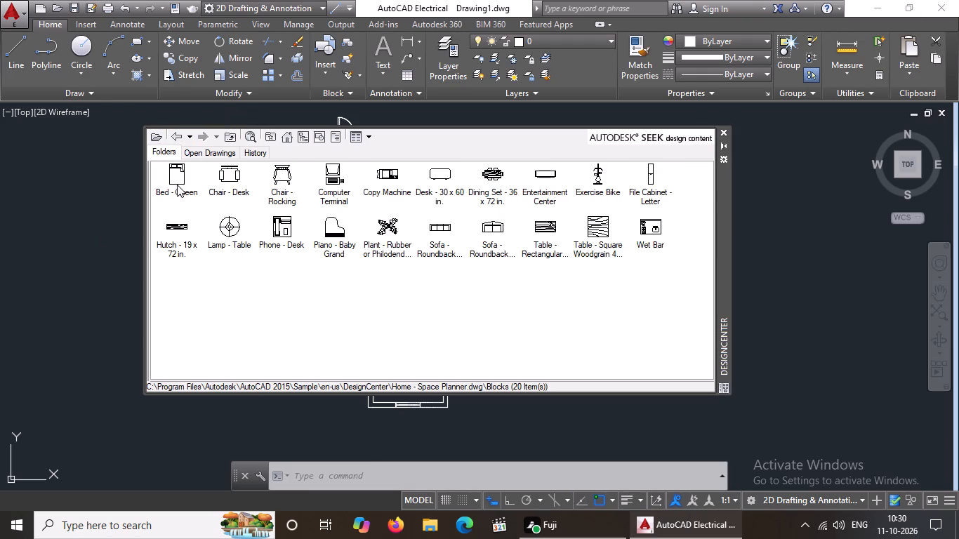
Insert the Dining Set - 36 x 72 in. block at default scale and 0 rotation in the empty space east of the plan.
double_click(491, 180)
left_click(491, 350)
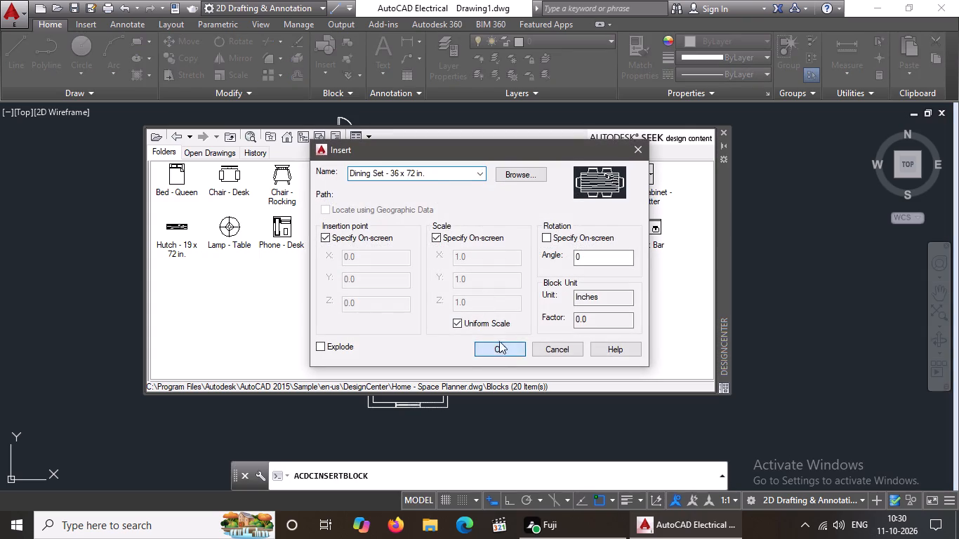
left_click(793, 300)
key("Return")
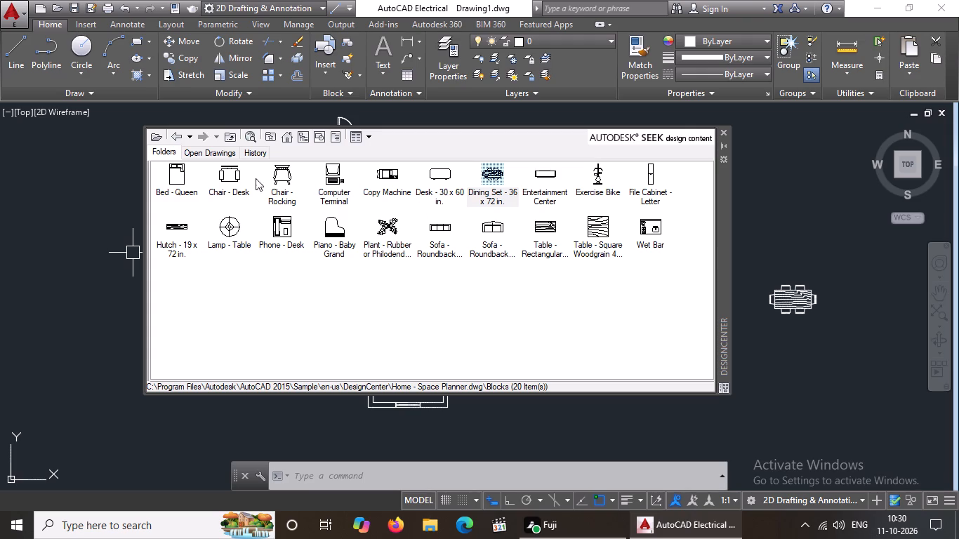
Insert the Sofa - Roundback 7 ft. block at default scale and 0 rotation, north of the dining set.
double_click(446, 229)
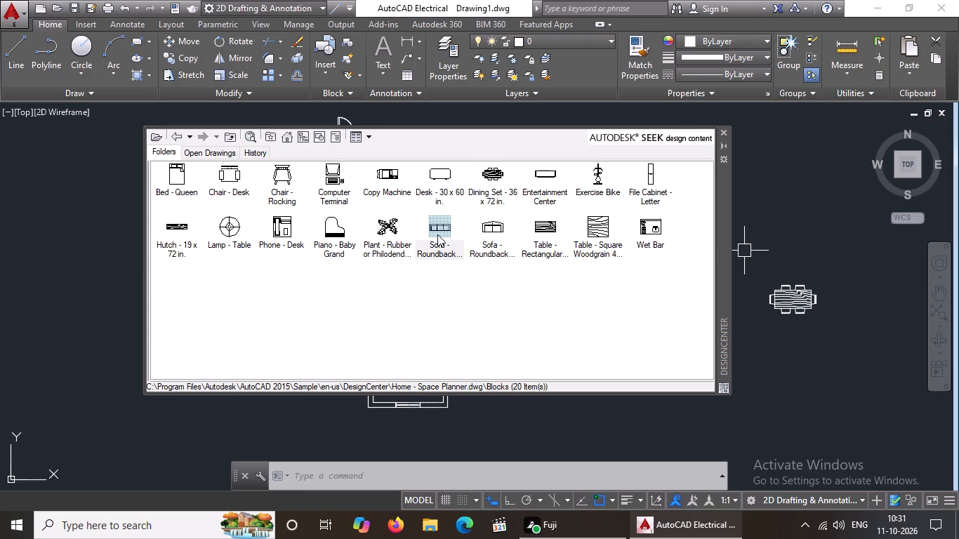
double_click(447, 244)
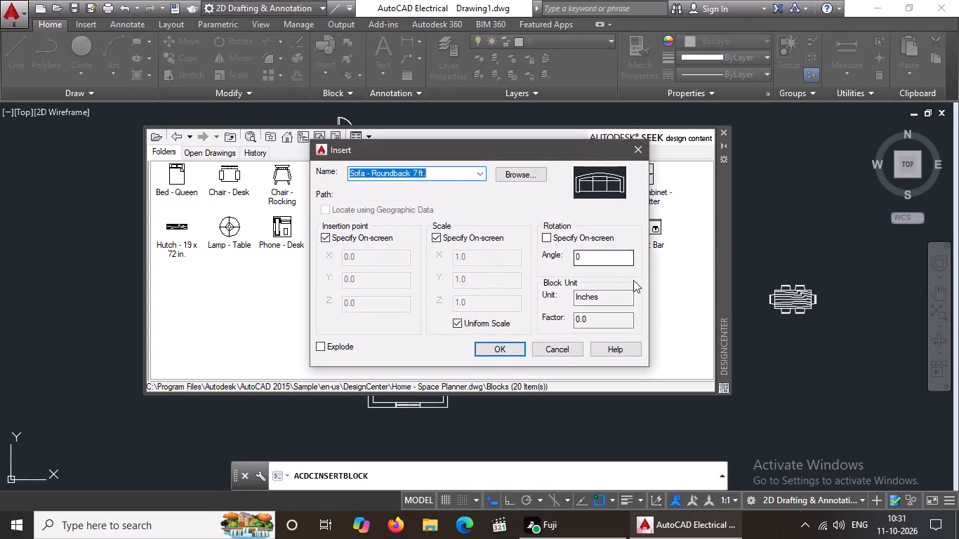
left_click(495, 350)
left_click(804, 236)
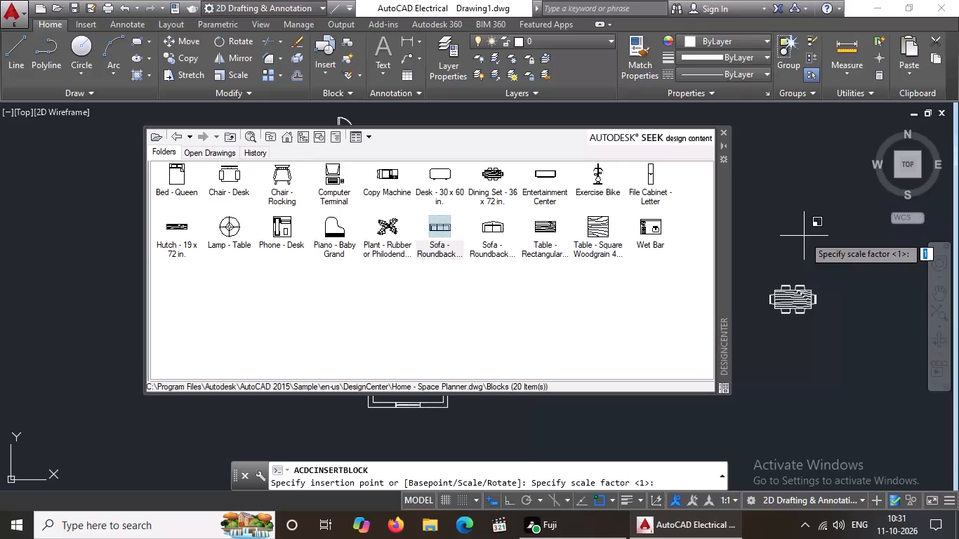
key("Return")
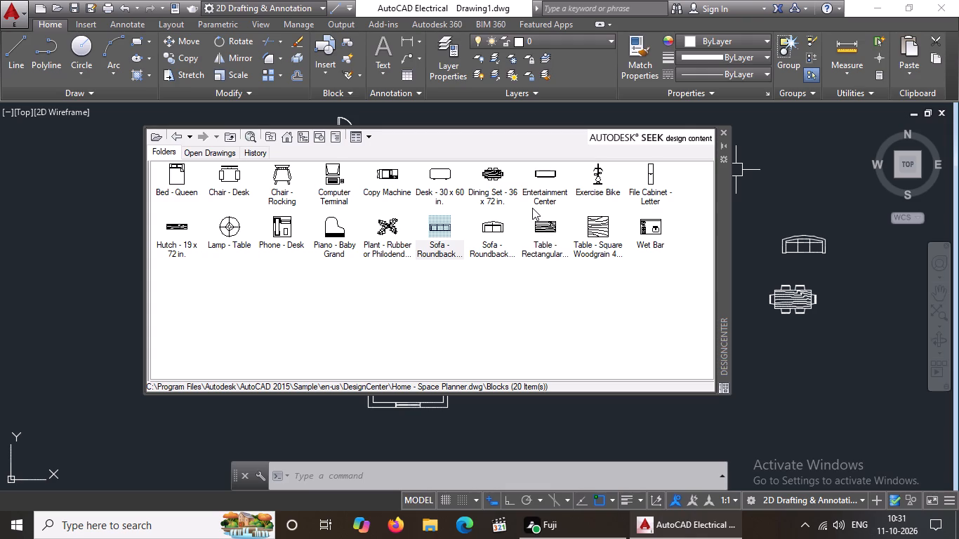
Insert the Table - Rectangular Woodgrain 60 x 30 in. block at default scale and 0 rotation, southeast of the dining set.
left_click(545, 227)
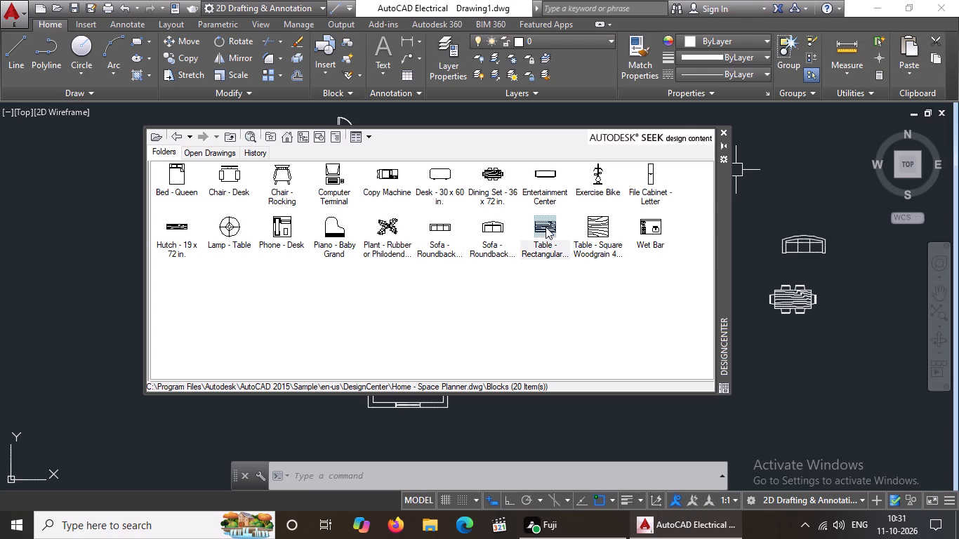
double_click(545, 227)
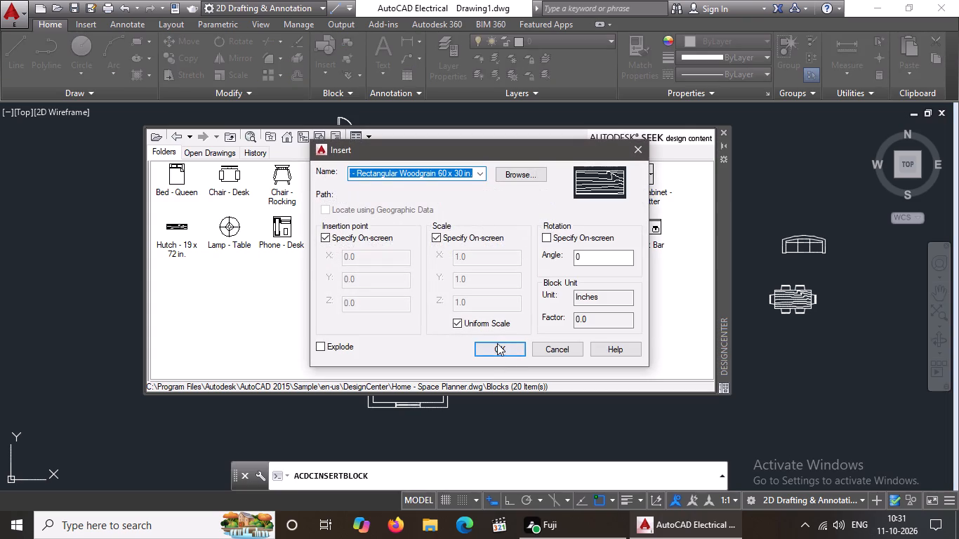
left_click(497, 342)
left_click(812, 344)
key("Return")
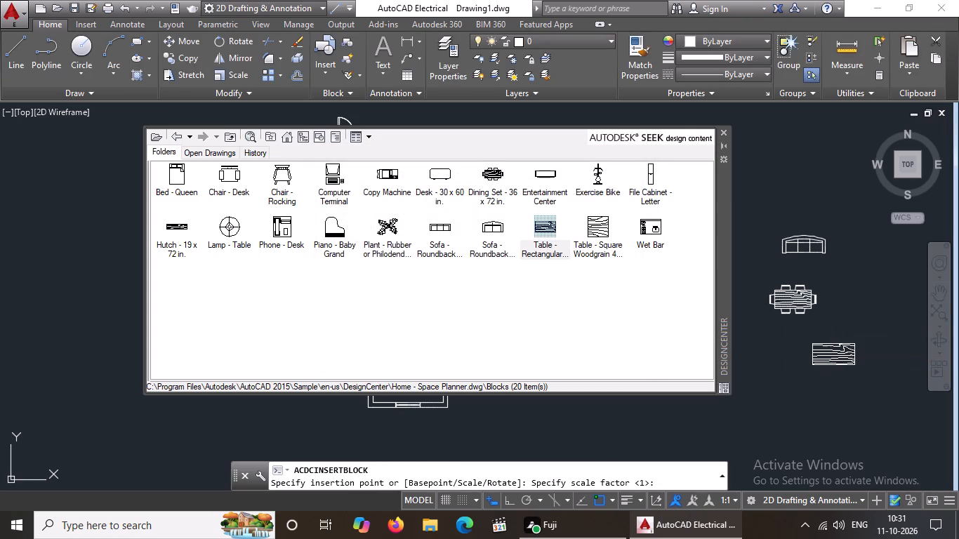
Insert the smaller two-seat Sofa - Roundback block at default scale and 0 rotation, northwest of the 7 ft. sofa.
double_click(490, 234)
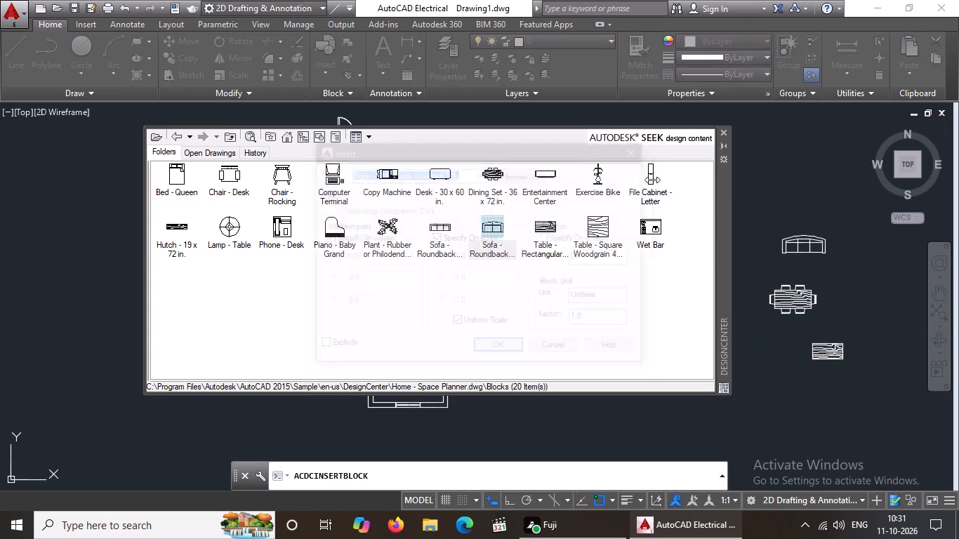
left_click(512, 352)
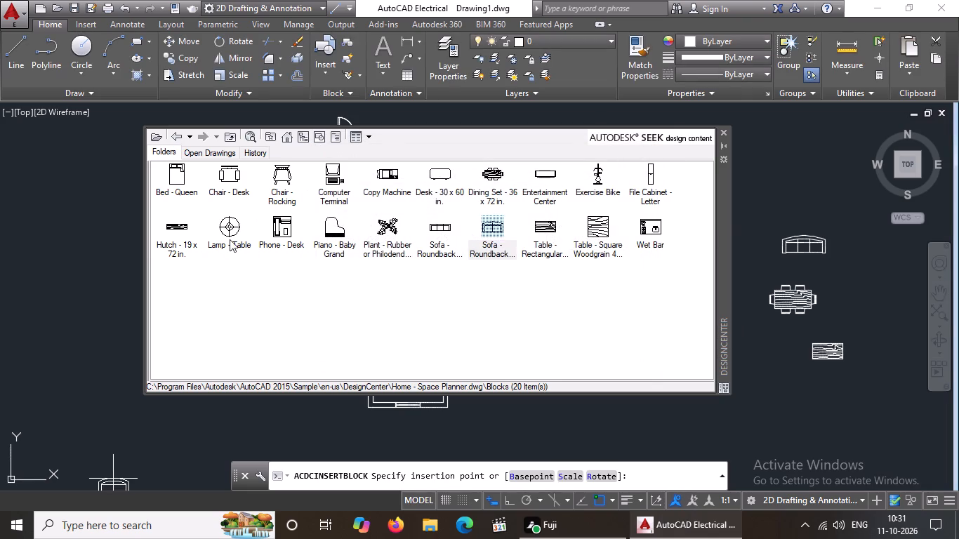
left_click(762, 189)
key("Return")
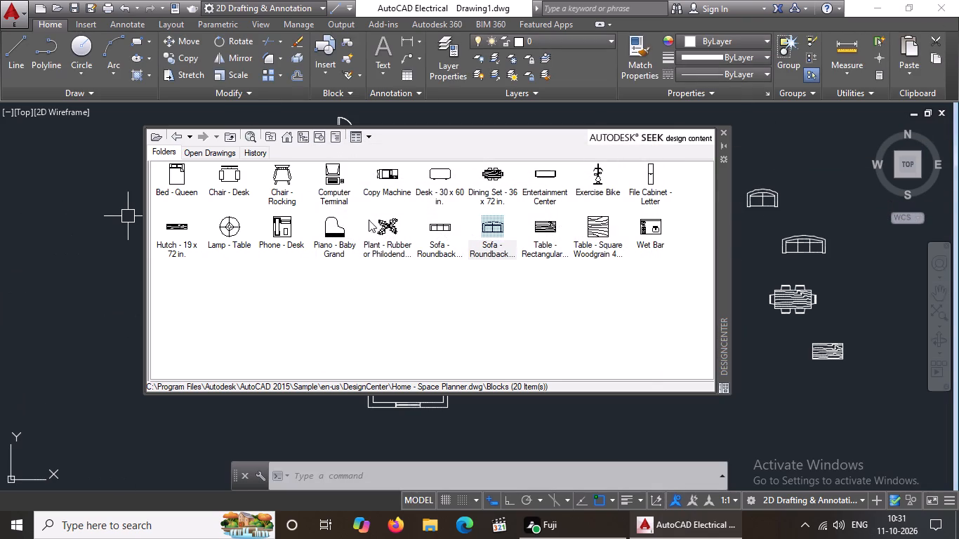
Insert the Chair - Desk block at default scale and 0 rotation, just south of the rectangular woodgrain table.
double_click(230, 177)
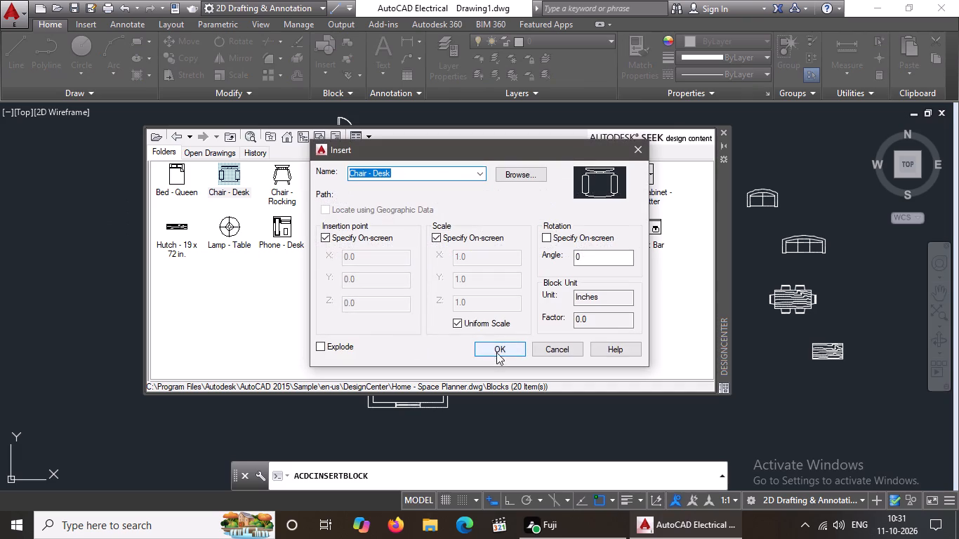
left_click(497, 347)
left_click(809, 387)
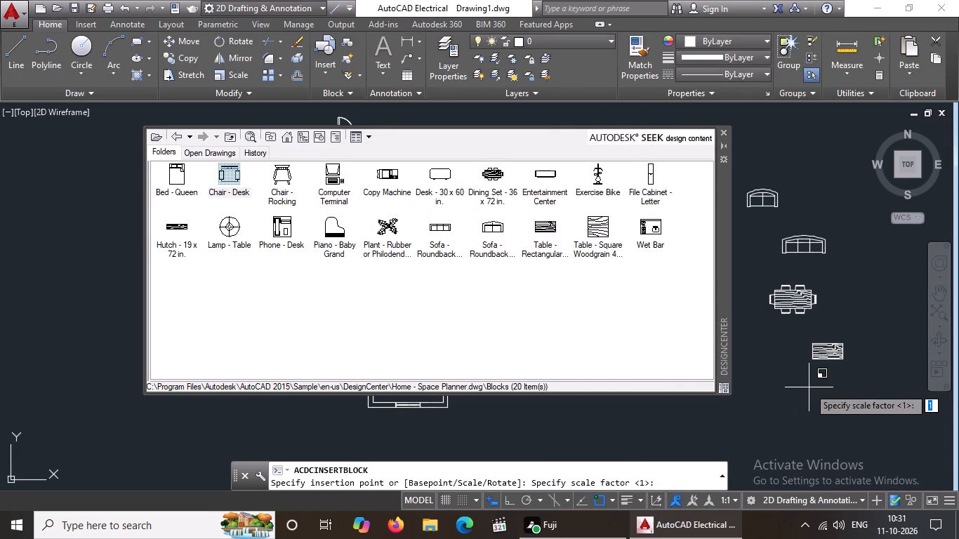
key("Delete")
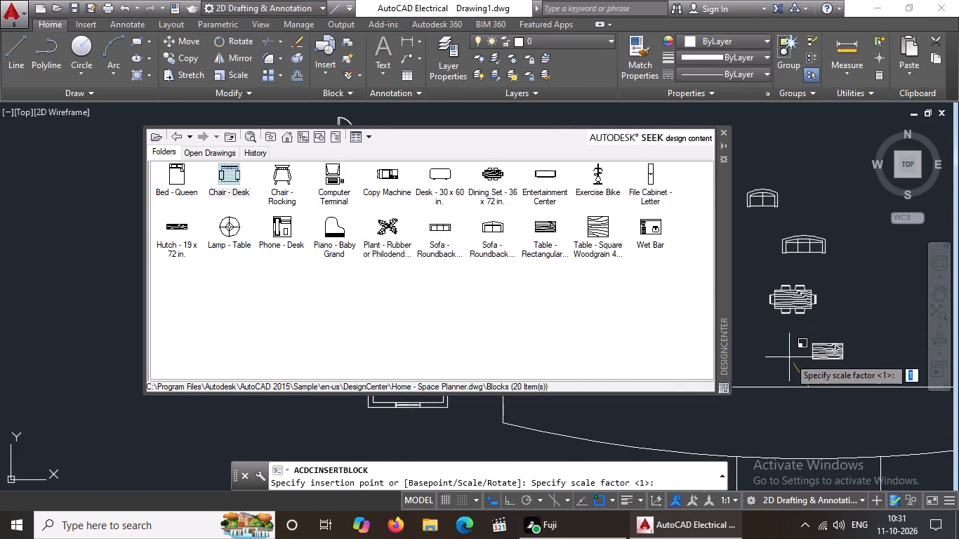
key("Return")
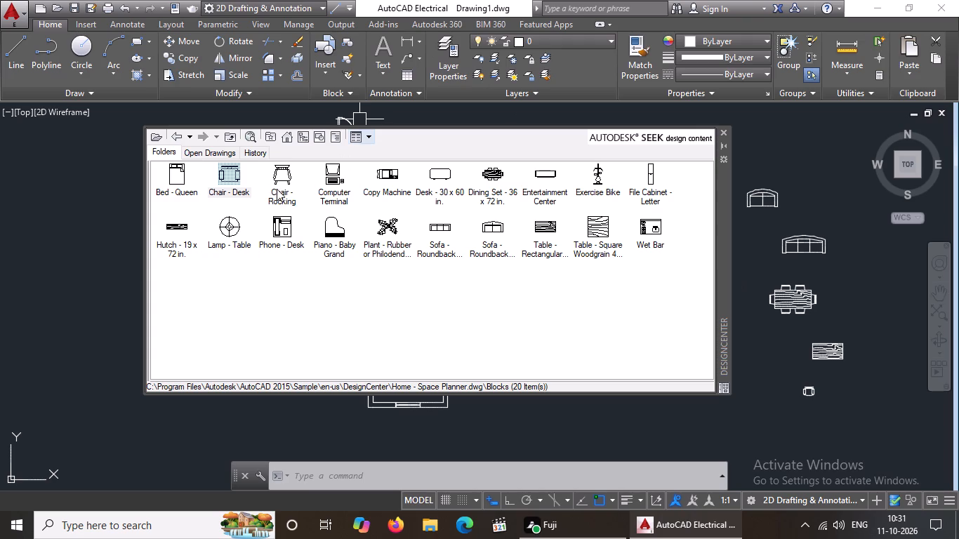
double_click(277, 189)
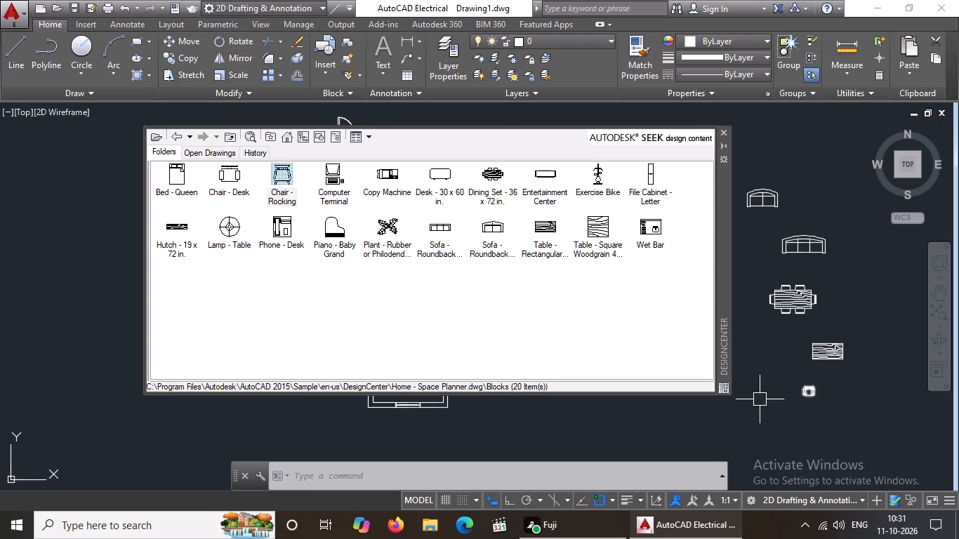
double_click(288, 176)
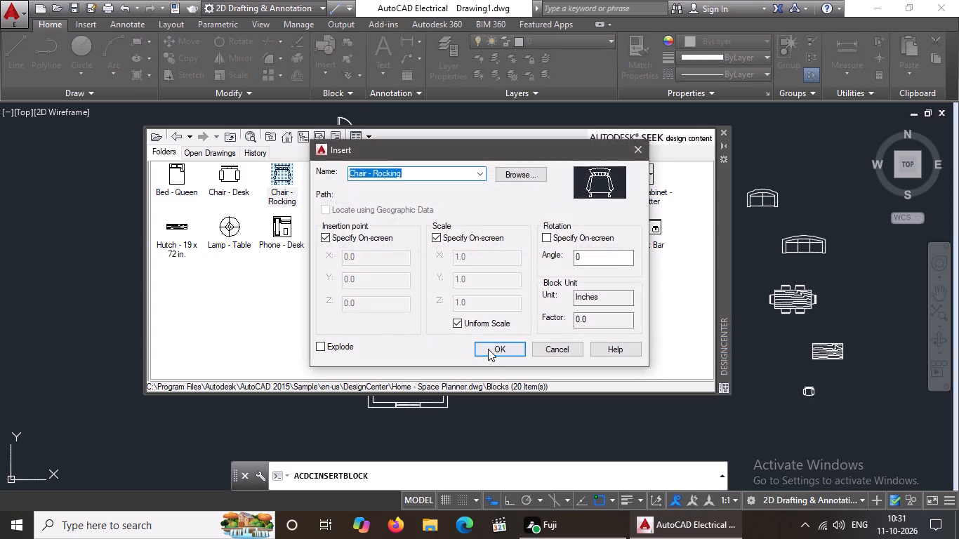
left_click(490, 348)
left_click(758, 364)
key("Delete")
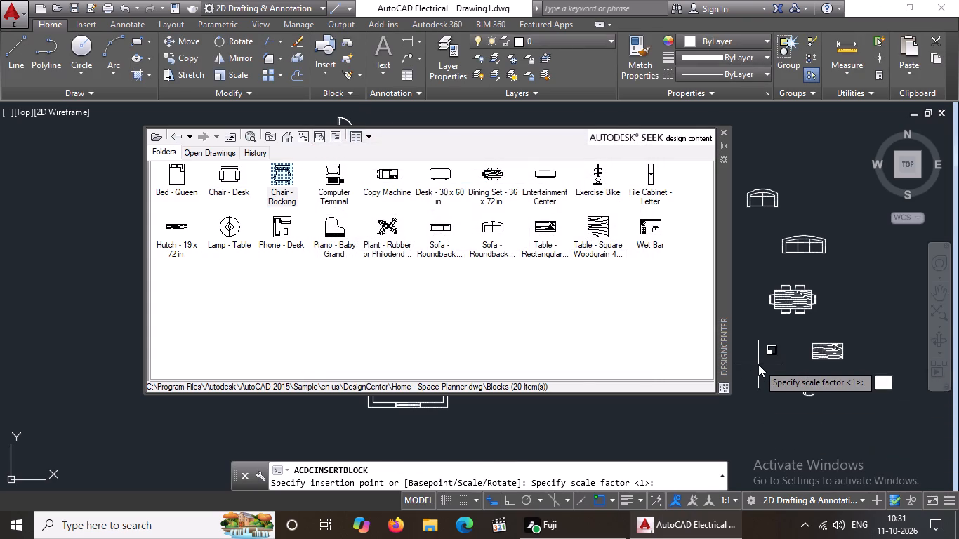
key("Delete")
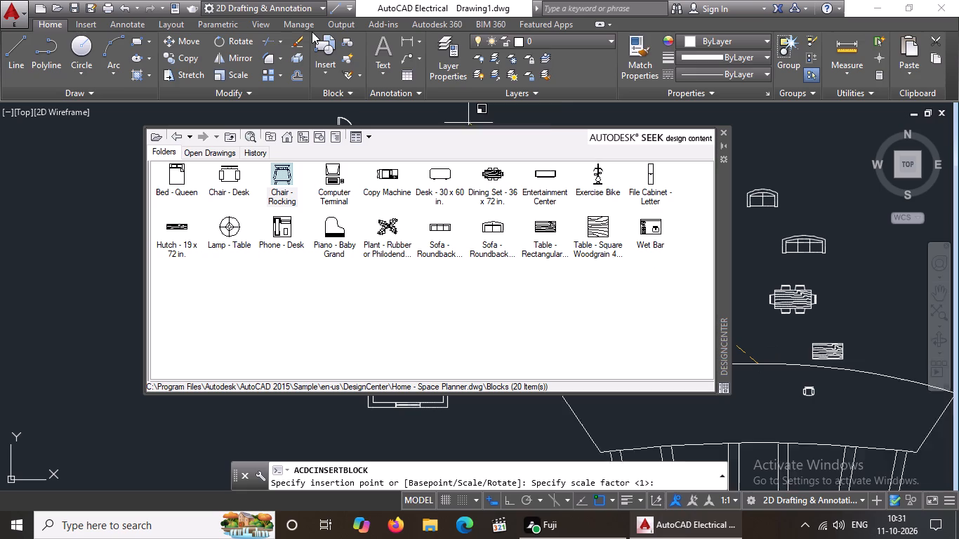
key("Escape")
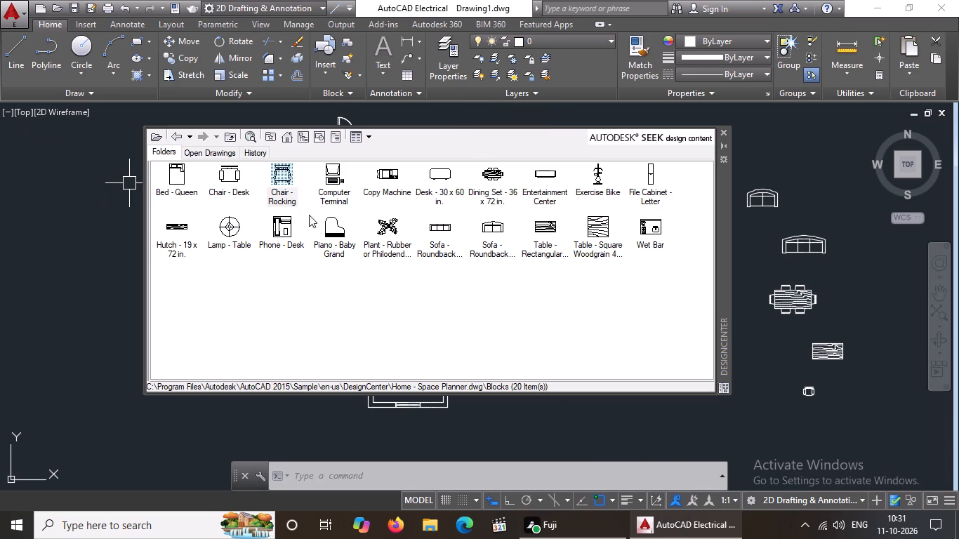
Insert the Chair - Rocking block at default scale and 0 rotation, west of the rectangular woodgrain table.
double_click(277, 182)
left_click(489, 344)
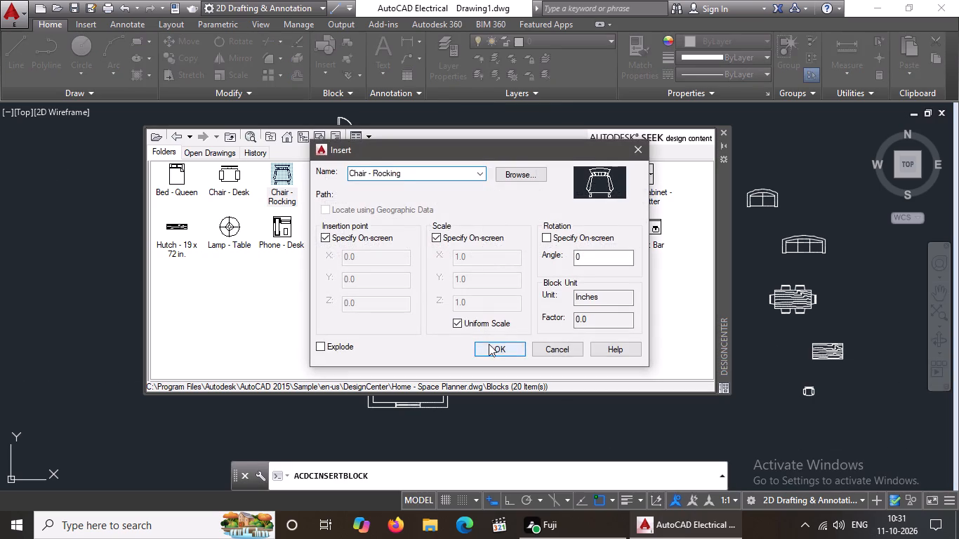
left_click(781, 347)
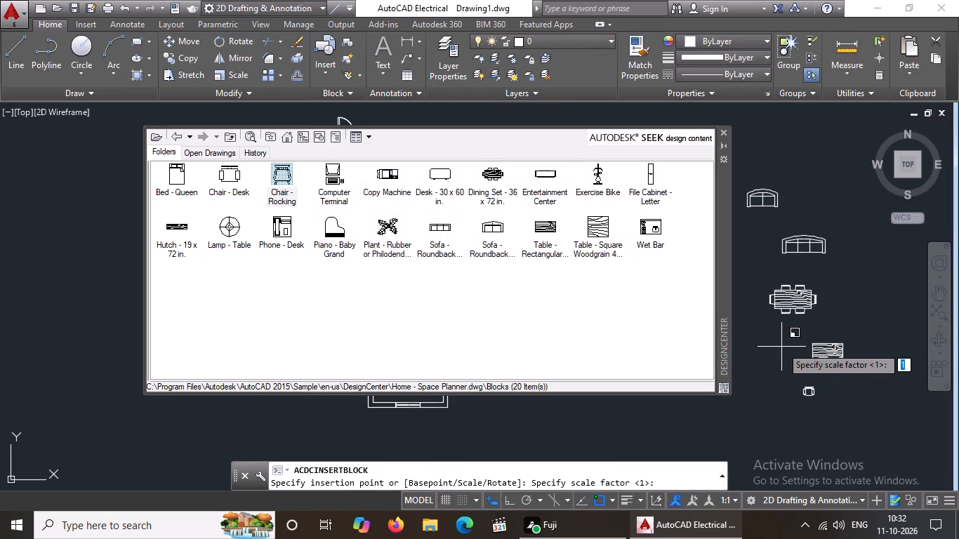
key("Return")
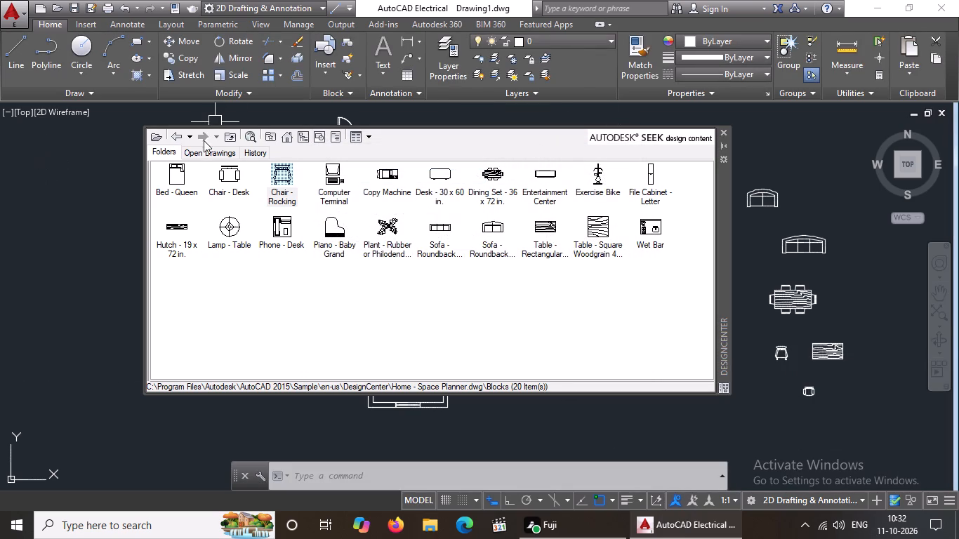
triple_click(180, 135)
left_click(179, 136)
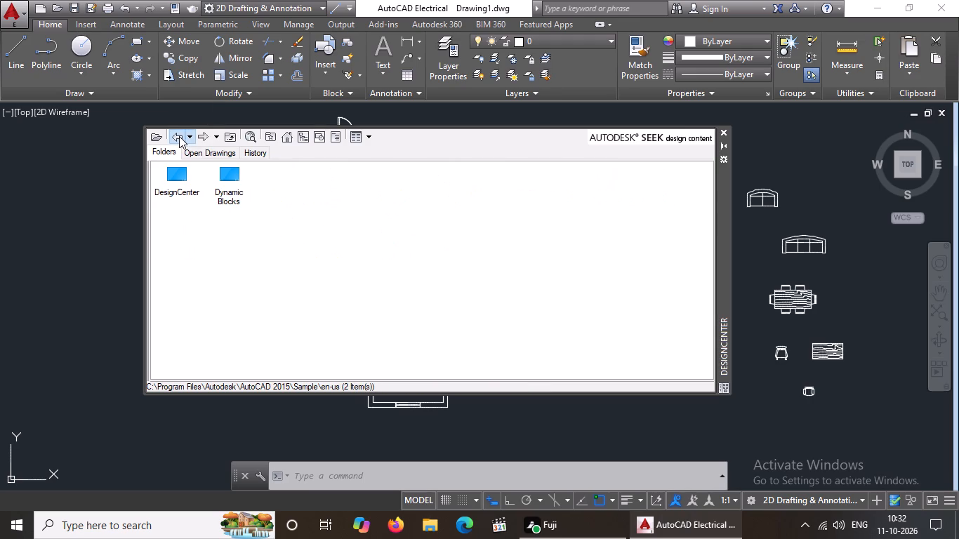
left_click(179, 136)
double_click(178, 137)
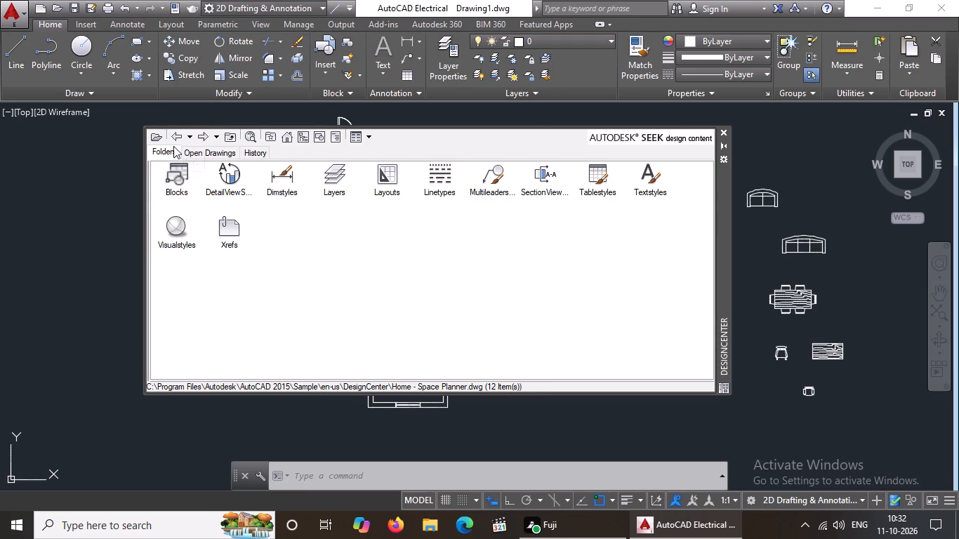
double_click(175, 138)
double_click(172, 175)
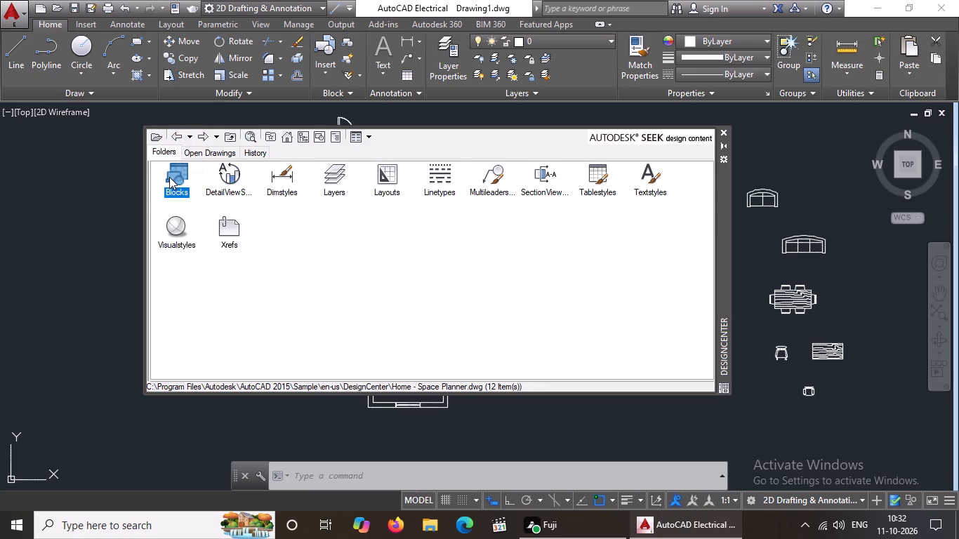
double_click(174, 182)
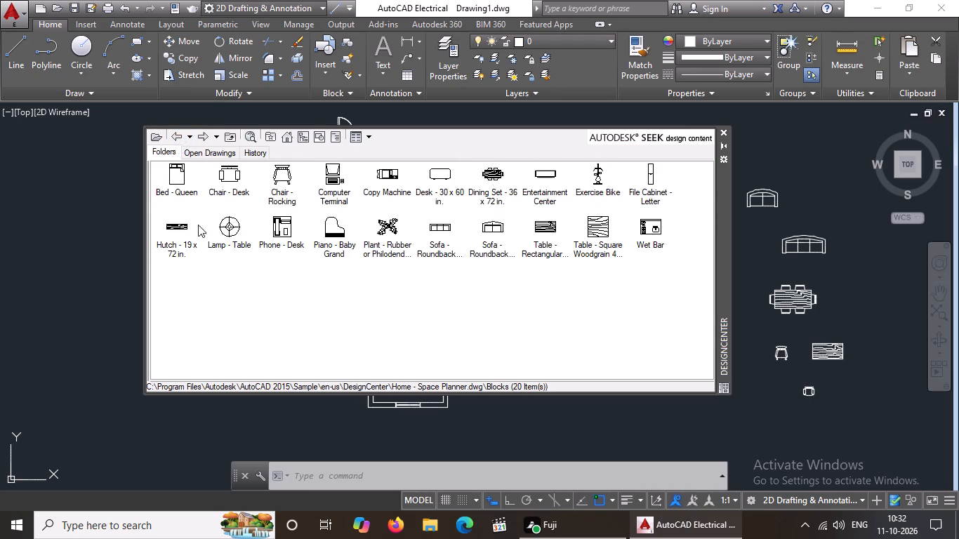
Insert the Desk - 30 x 60 in. block at default scale and 0 rotation, east of the dining set, and close DesignCenter.
double_click(439, 175)
left_click(520, 352)
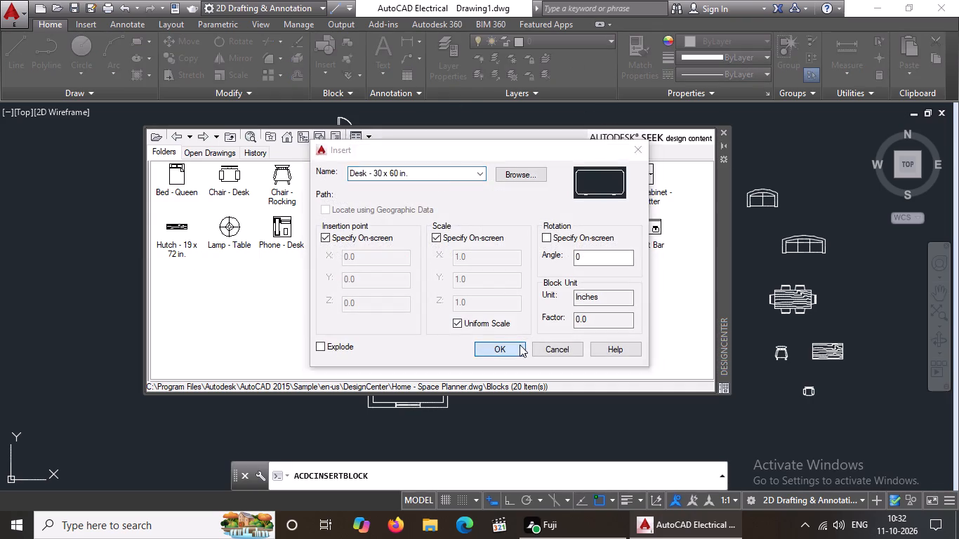
left_click(855, 290)
key("Return")
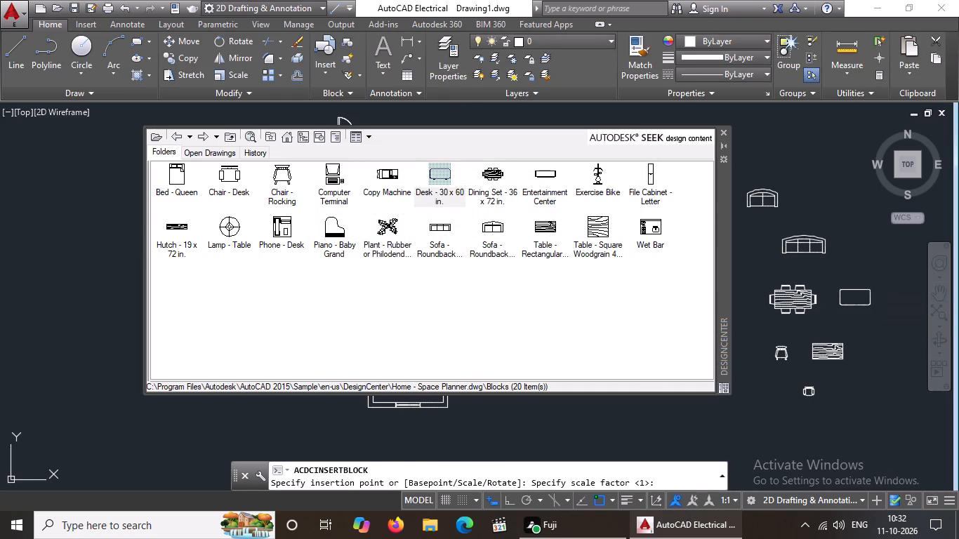
left_click(722, 131)
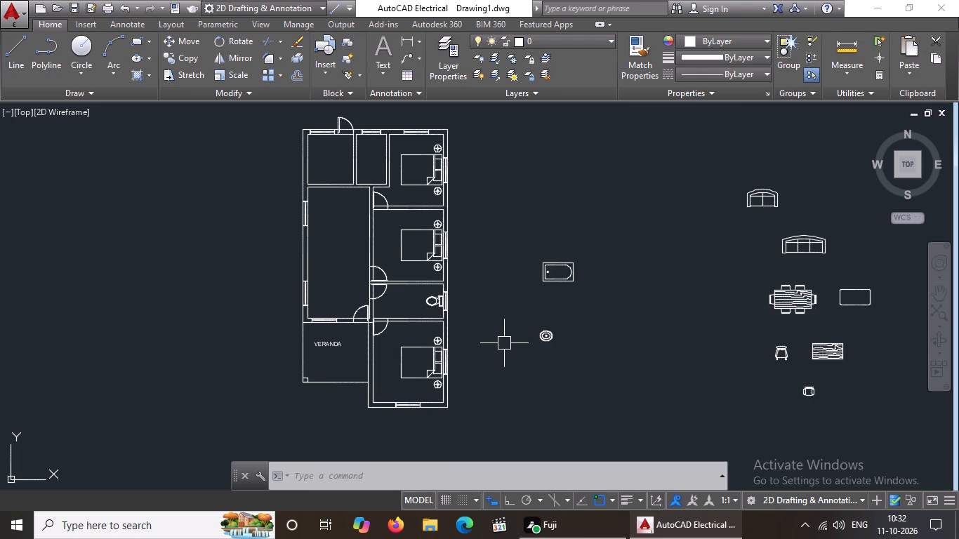
Reopen DesignCenter and browse to the blocks of Kitchens.dwg in the en-us DesignCenter sample folder.
key("Escape")
type("DC")
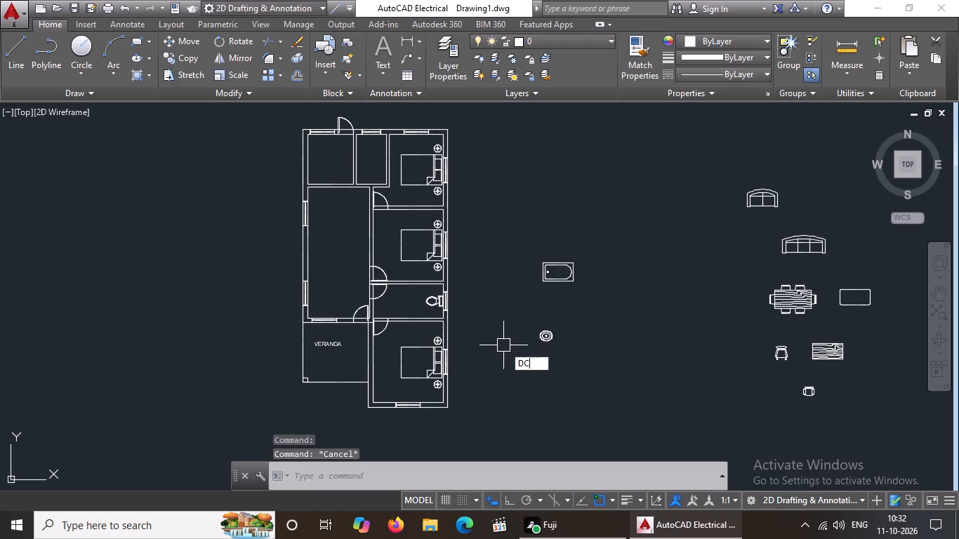
key("space")
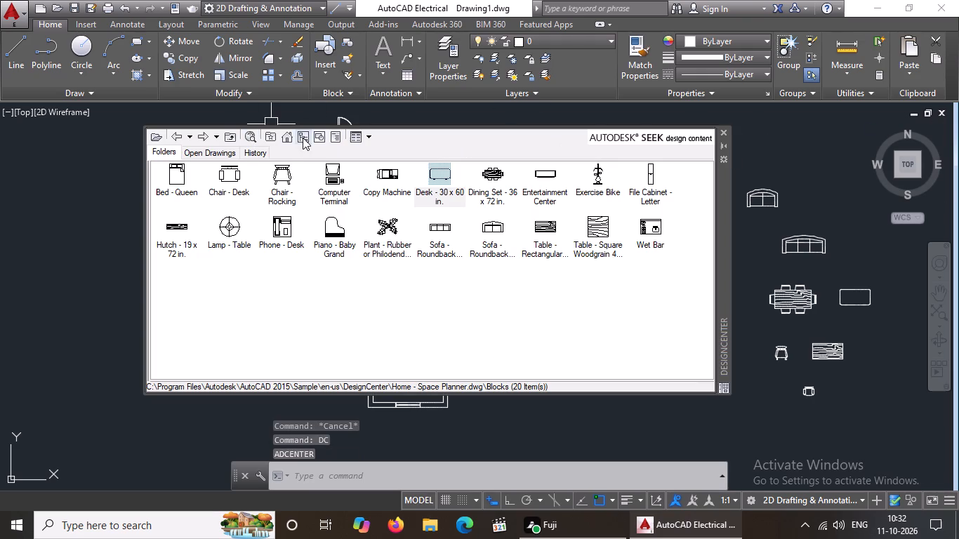
left_click(291, 140)
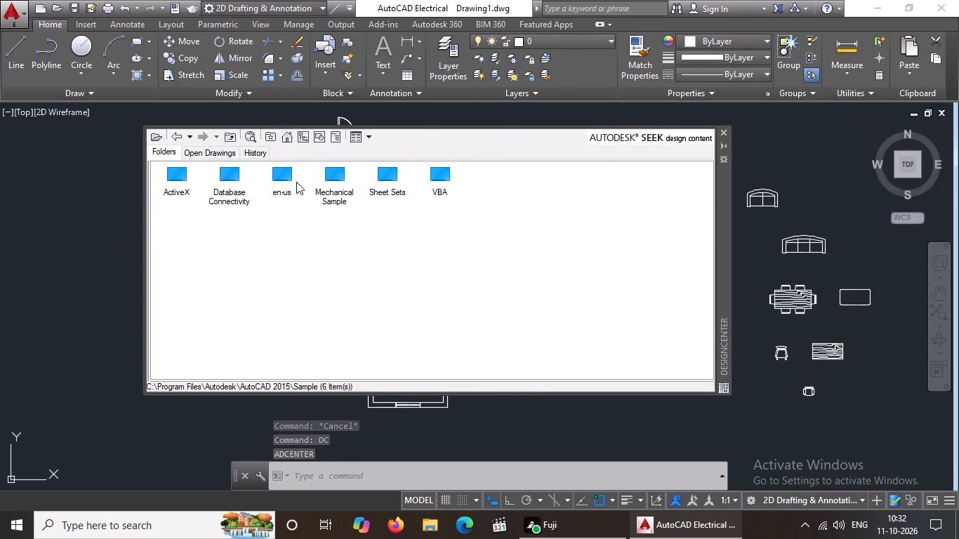
double_click(282, 183)
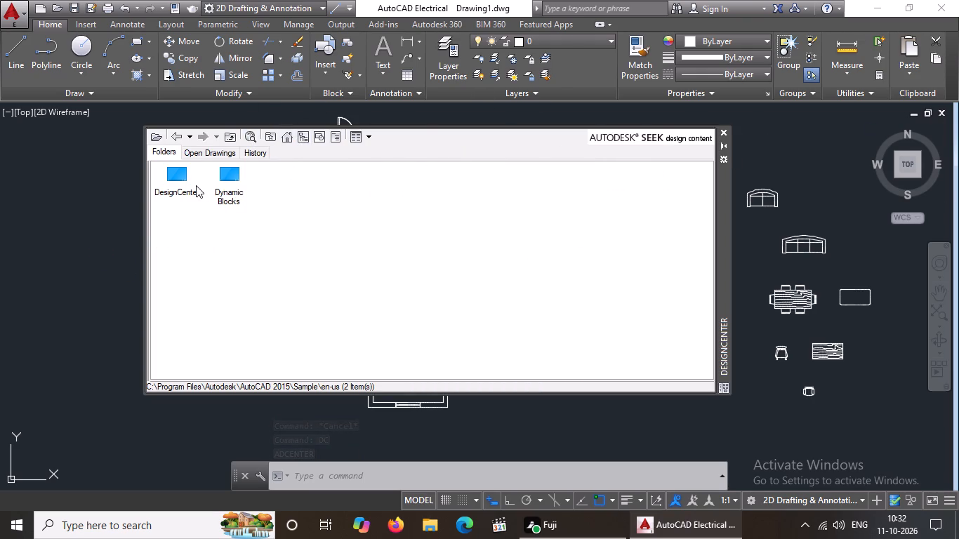
double_click(196, 185)
double_click(175, 172)
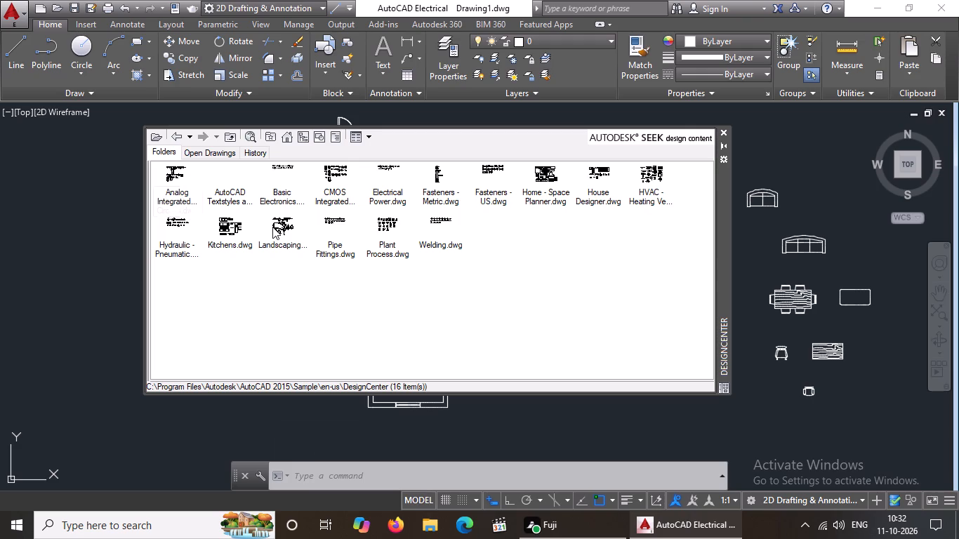
double_click(220, 244)
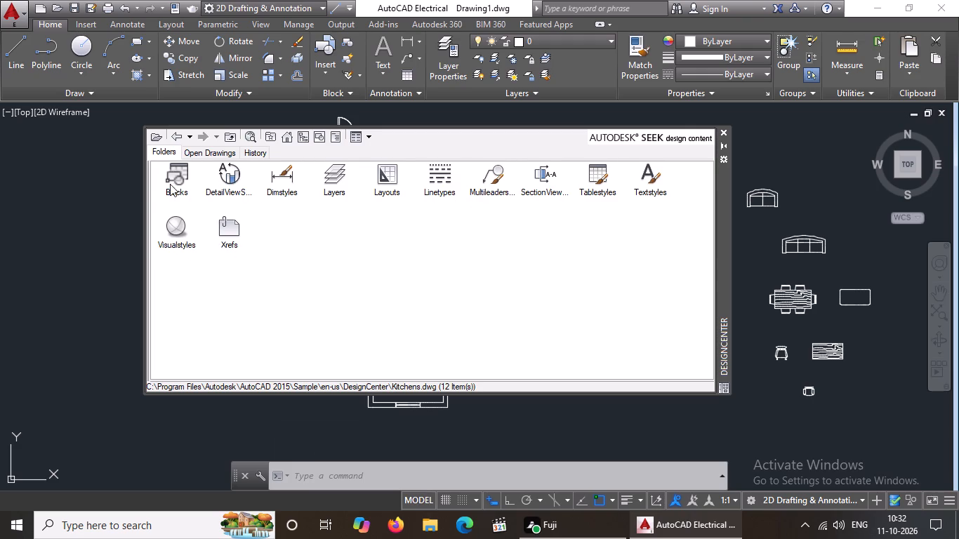
double_click(170, 184)
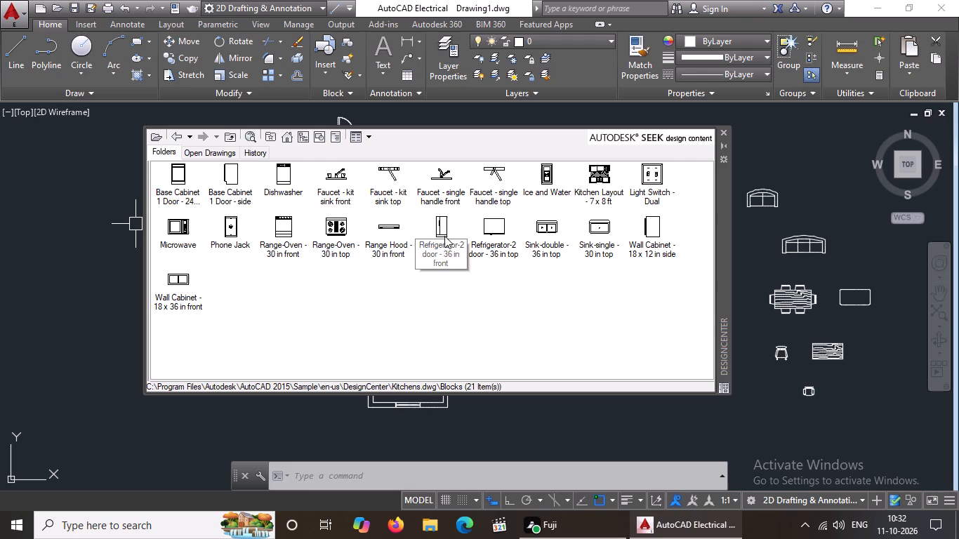
Insert the Refrigerator-2 door - 36 in top block at default scale and 0 rotation, northwest of the dining set.
double_click(501, 228)
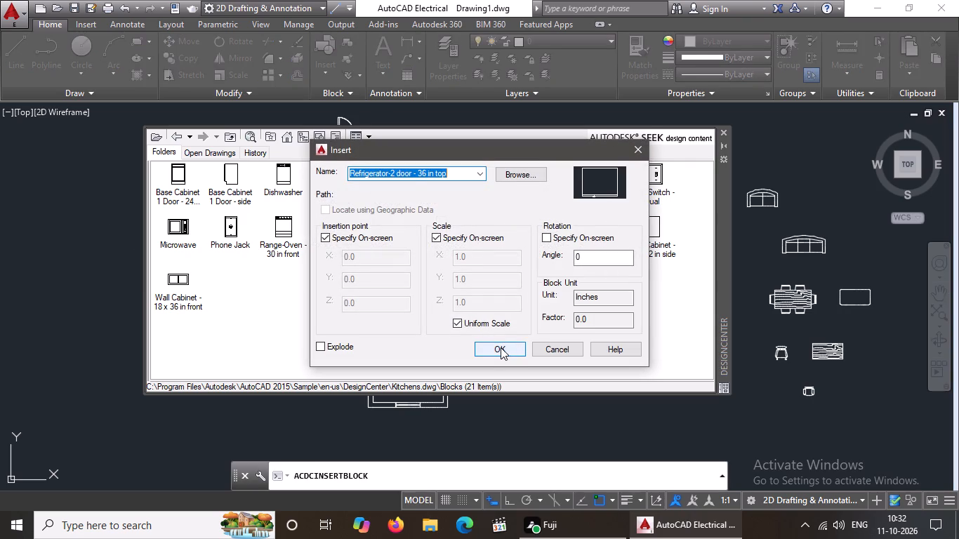
left_click(501, 347)
left_click(750, 258)
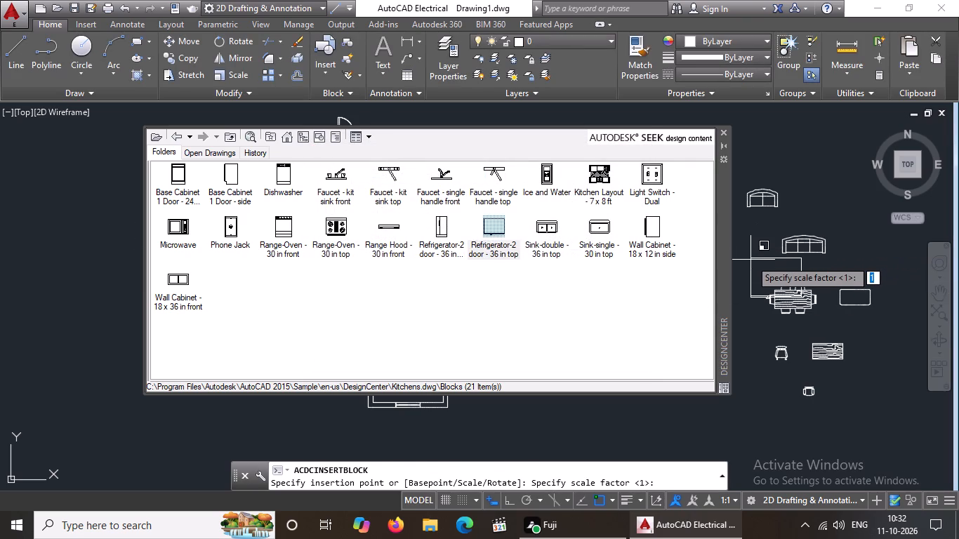
key("Return")
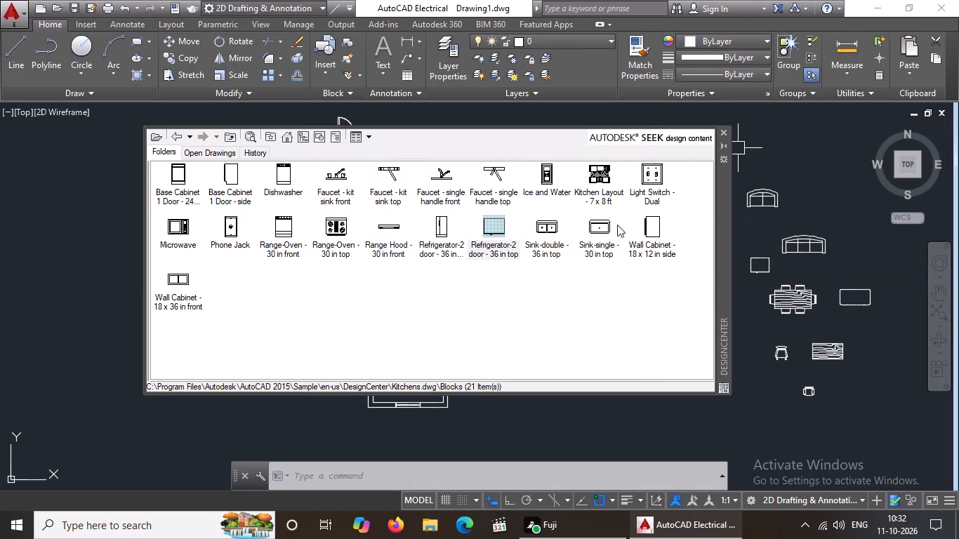
Insert the Range-Oven - 30 in top block at default scale and 0 rotation, southwest of the desk chair.
double_click(333, 232)
left_click(487, 348)
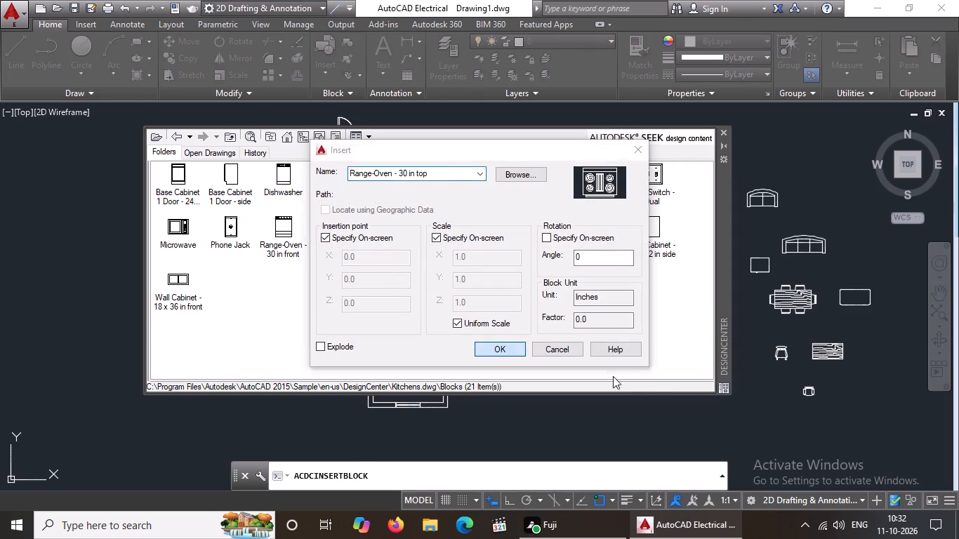
left_click(784, 416)
key("Return")
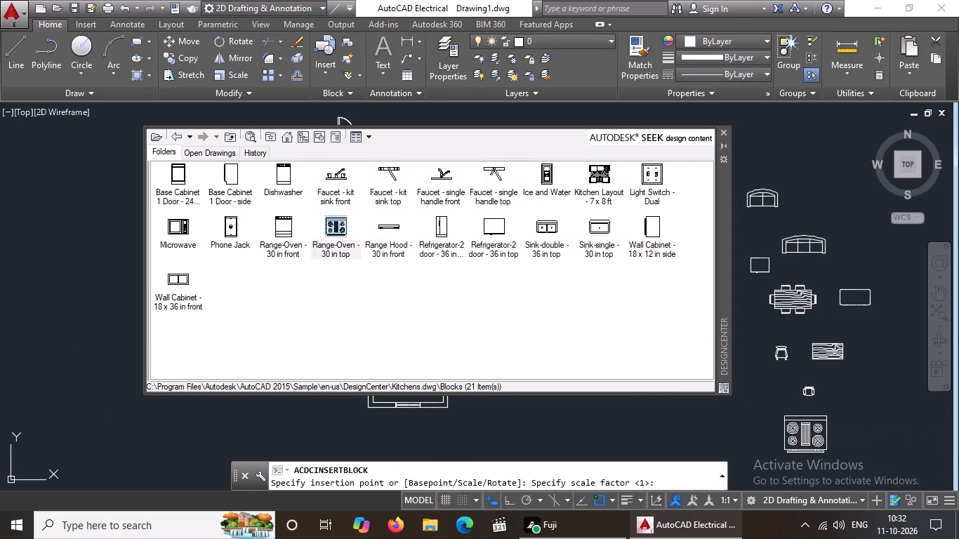
Insert the Sink-single - 30 in top block at default scale and 0 rotation, east of the desk chair, and close DesignCenter.
double_click(607, 238)
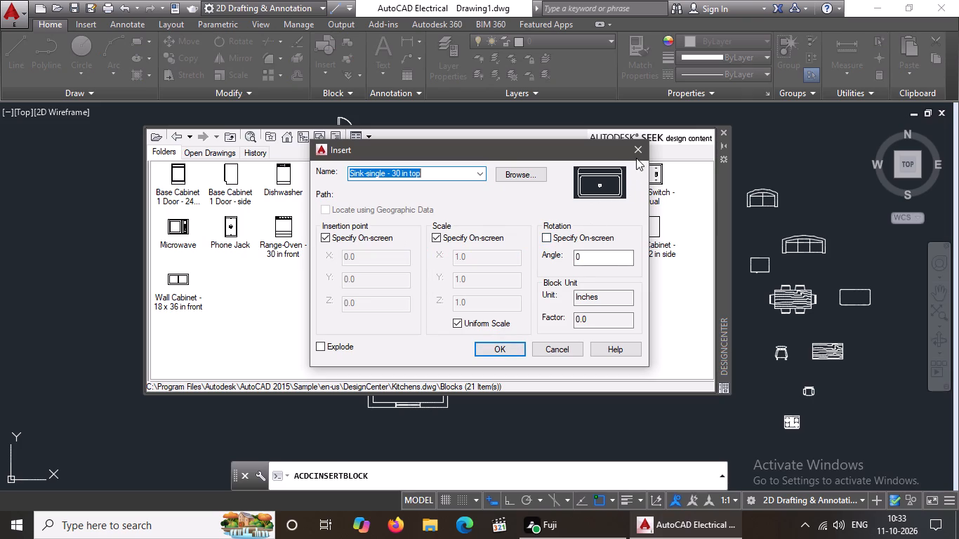
left_click(497, 349)
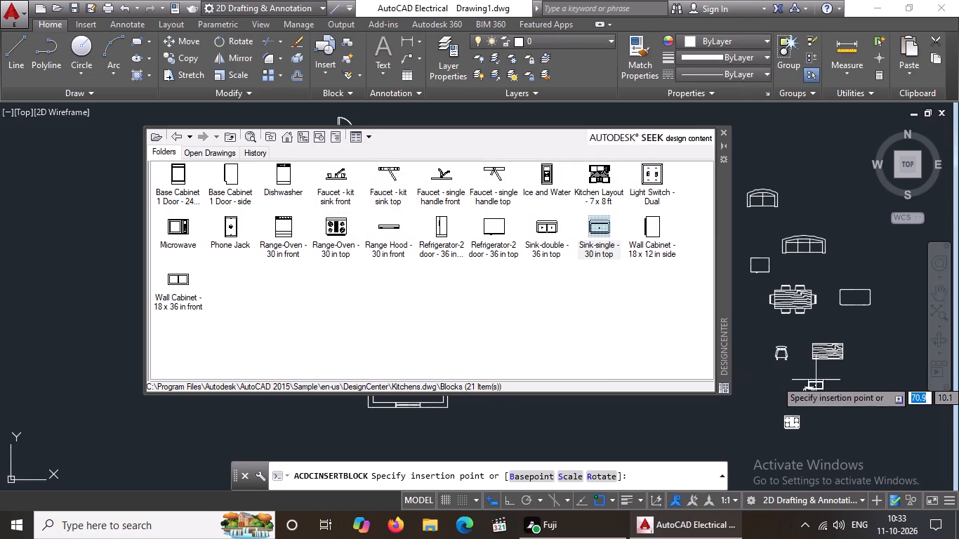
left_click(862, 380)
key("Return")
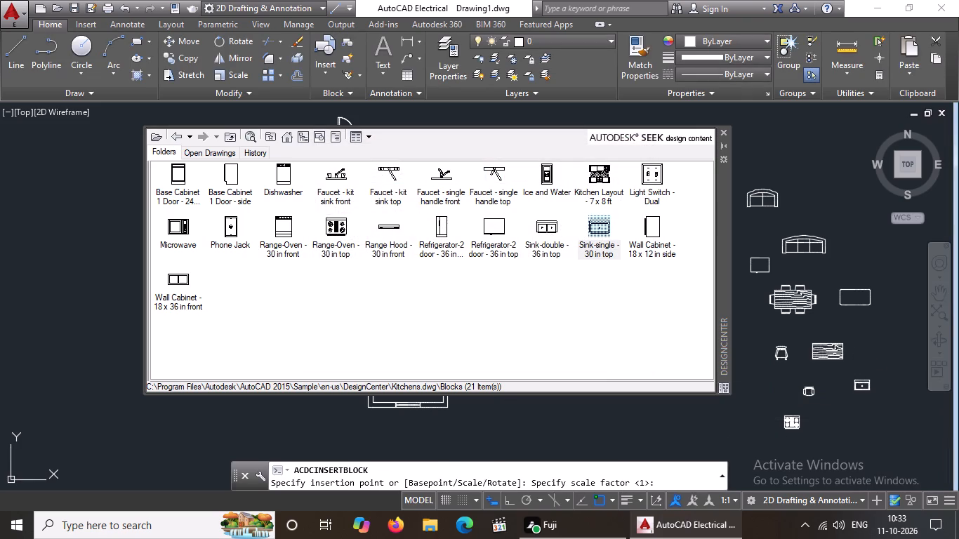
scroll(859, 368, "down", 1)
left_click(725, 133)
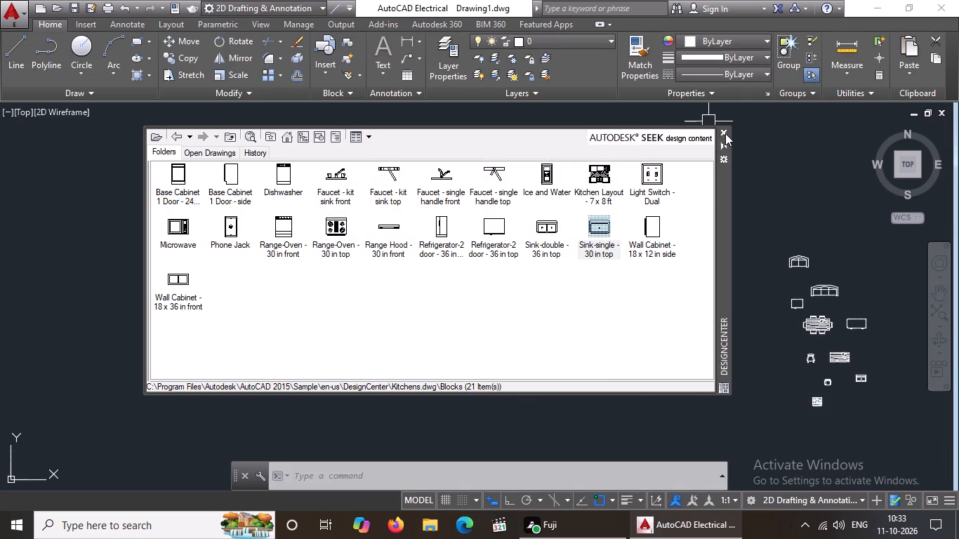
Move the single sink into the house's northwest room, against the north wall below the window.
scroll(858, 359, "up", 2)
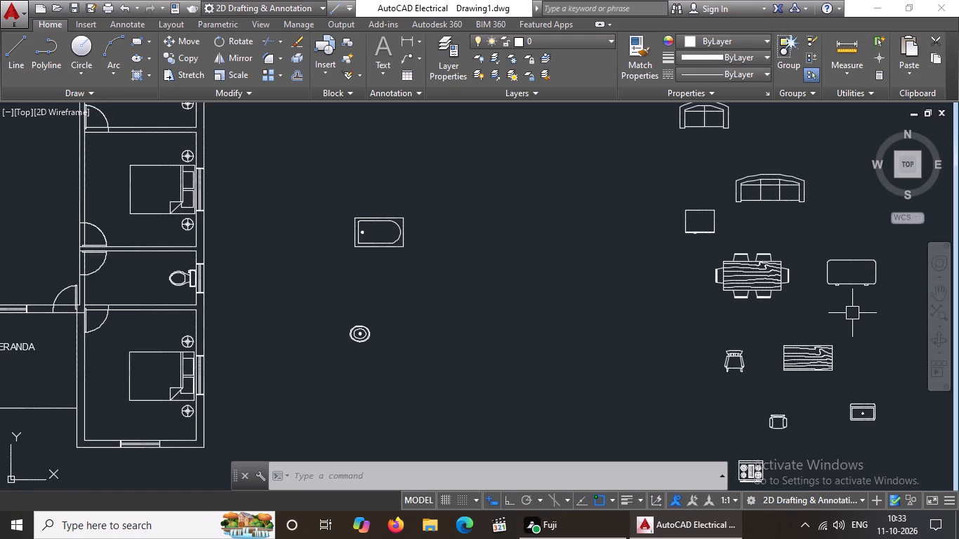
scroll(641, 320, "down", 2)
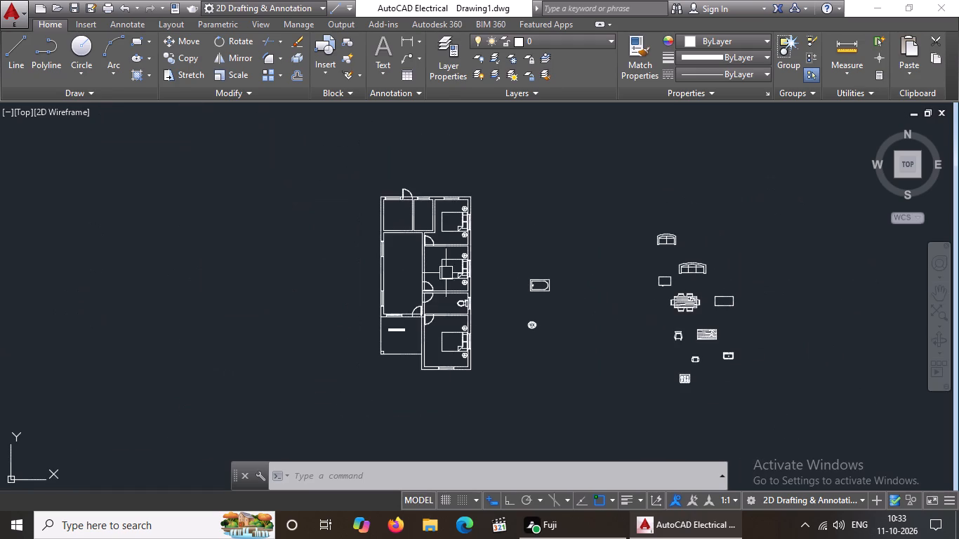
scroll(708, 371, "up", 1)
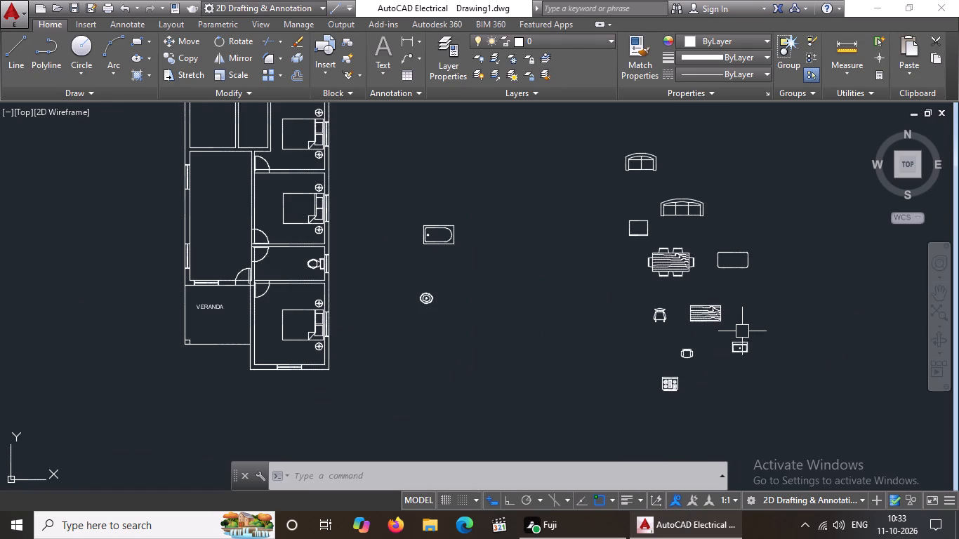
left_click(732, 342)
left_click(192, 42)
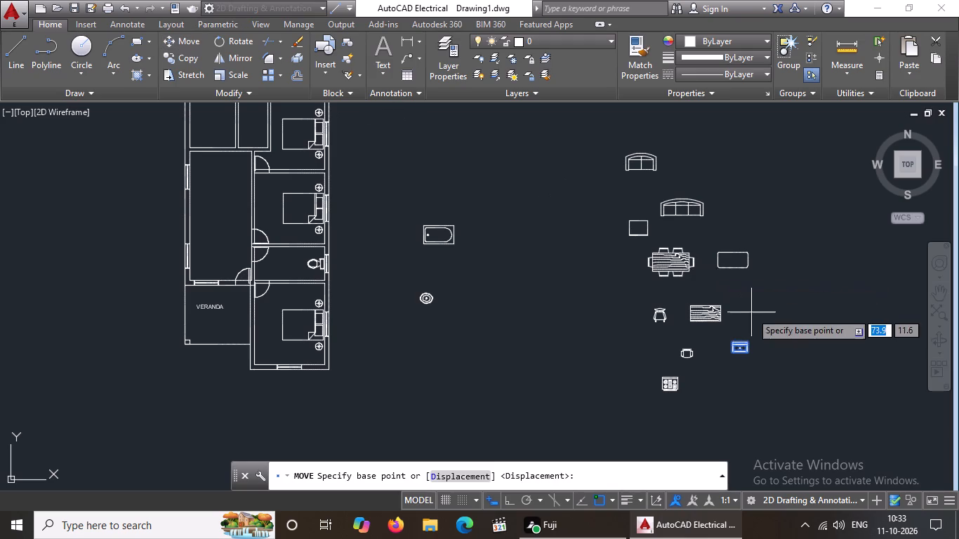
scroll(751, 312, "up", 1)
left_click(733, 362)
scroll(52, 198, "down", 2)
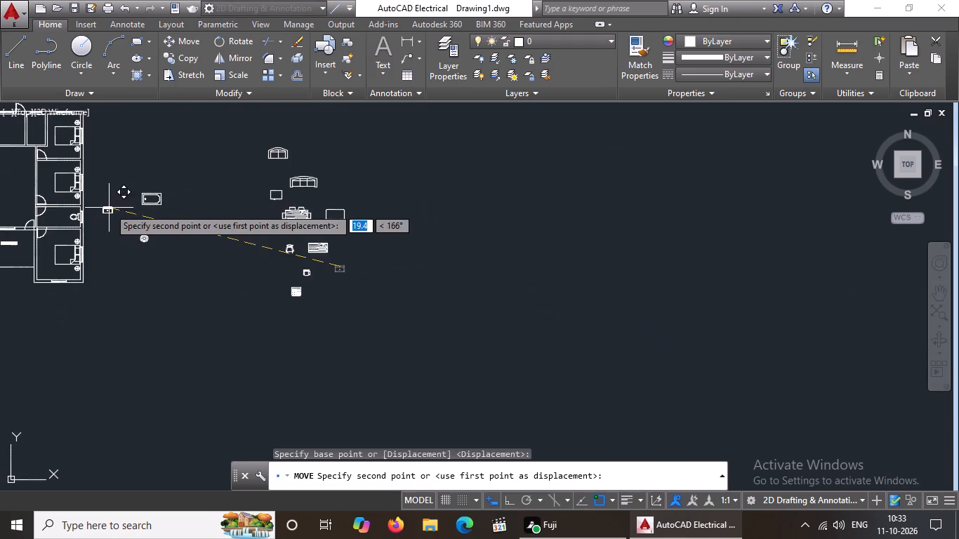
scroll(105, 204, "down", 1)
middle_click_drag(96, 201, 475, 342)
scroll(445, 325, "up", 1)
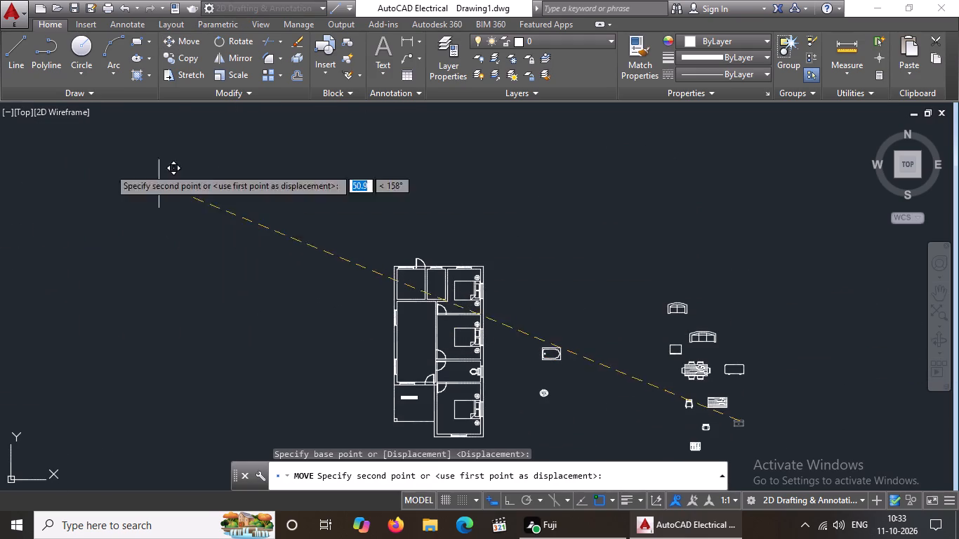
scroll(387, 279, "up", 3)
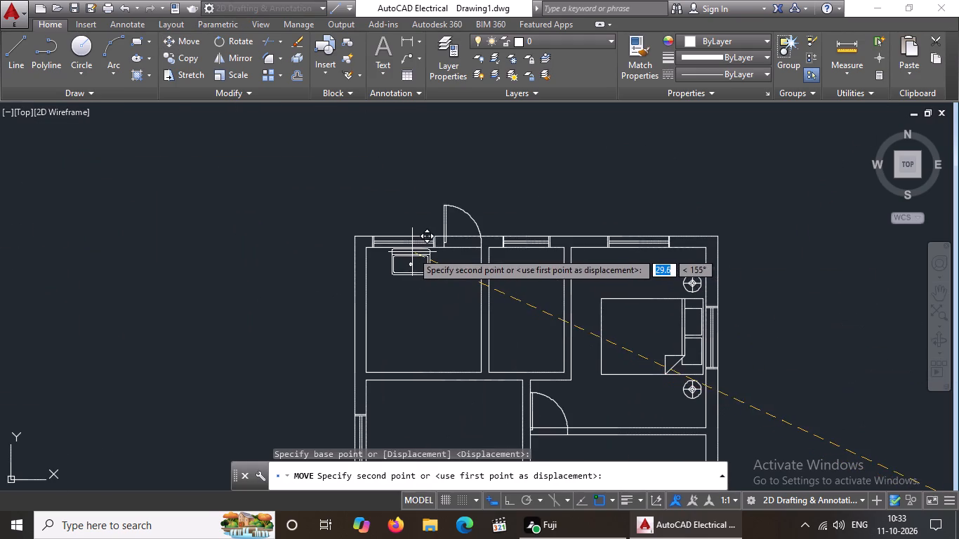
left_click(404, 253)
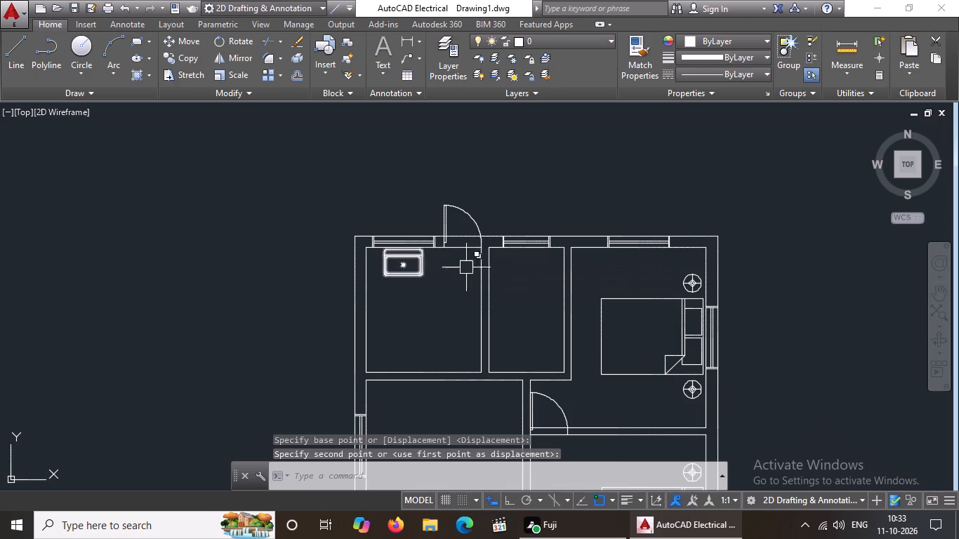
Rotate the range-oven block 270 degrees with Ortho on.
scroll(477, 267, "down", 1)
scroll(635, 295, "down", 1)
scroll(848, 358, "down", 1)
middle_click_drag(843, 362, 694, 255)
scroll(843, 362, "up", 1)
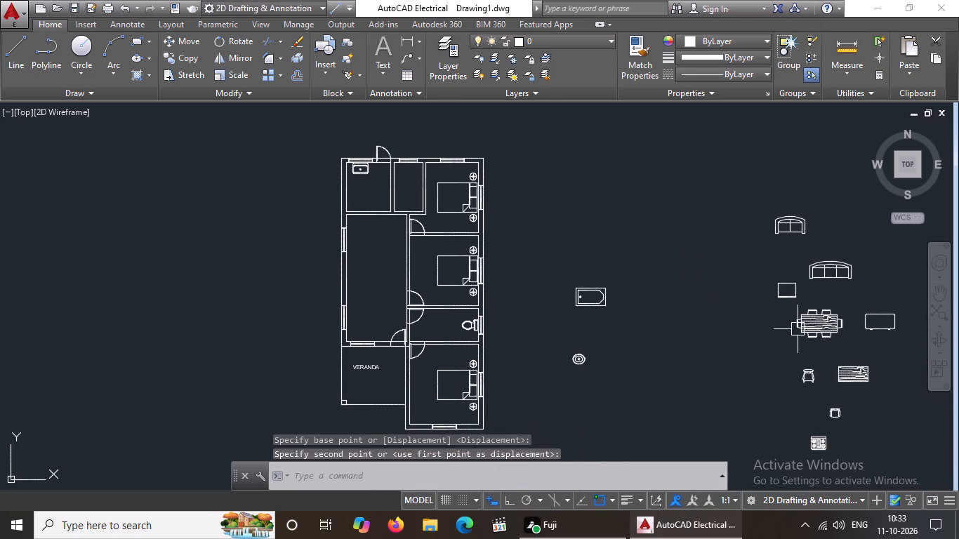
scroll(854, 338, "down", 1)
scroll(852, 412, "up", 1)
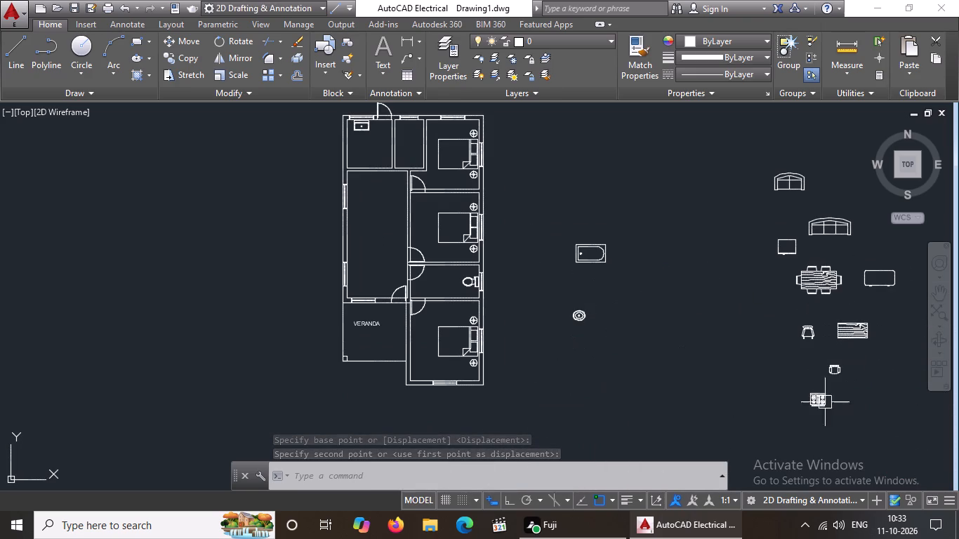
left_click(819, 399)
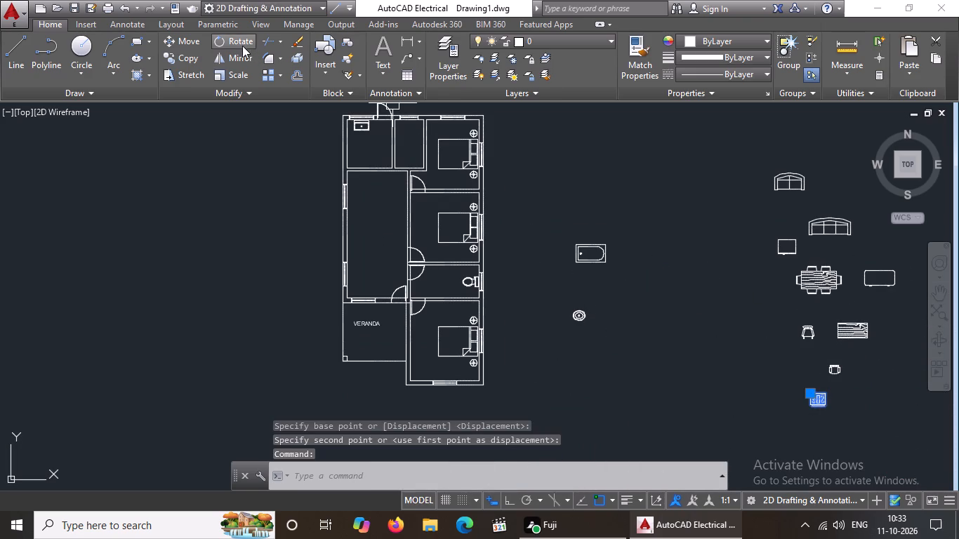
left_click(242, 45)
left_click(508, 498)
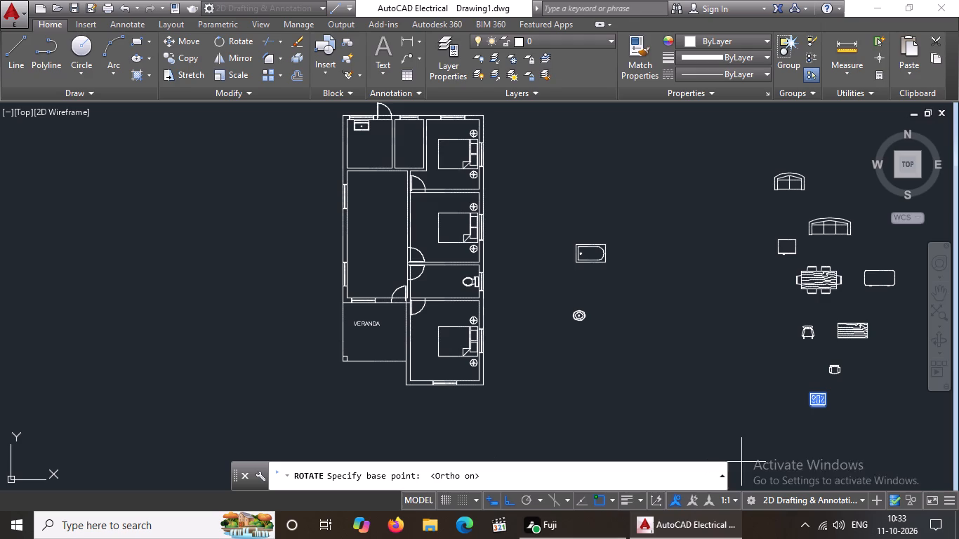
left_click(816, 397)
left_click(825, 428)
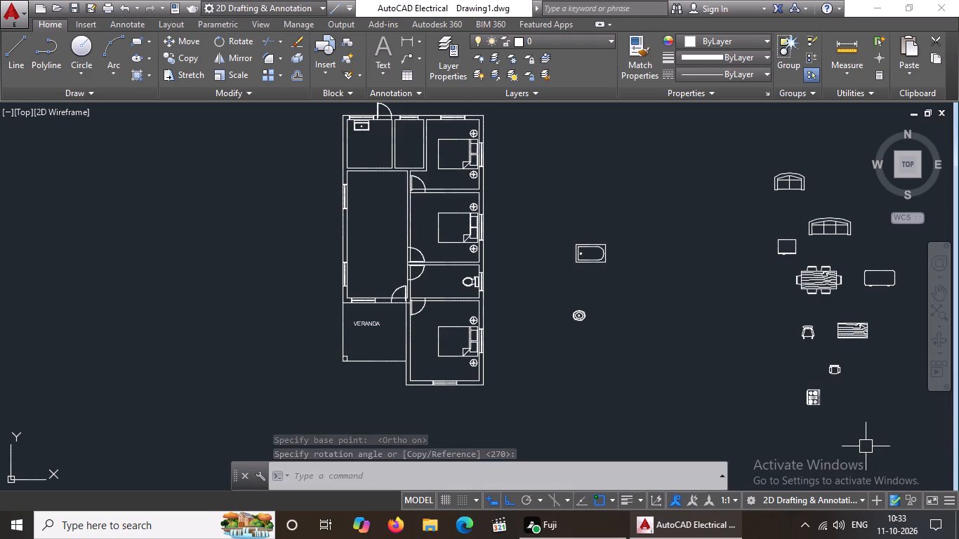
Rotate the range-oven block a further 180 degrees about a point on its east side.
left_click_drag(782, 379, 803, 387)
left_click(853, 431)
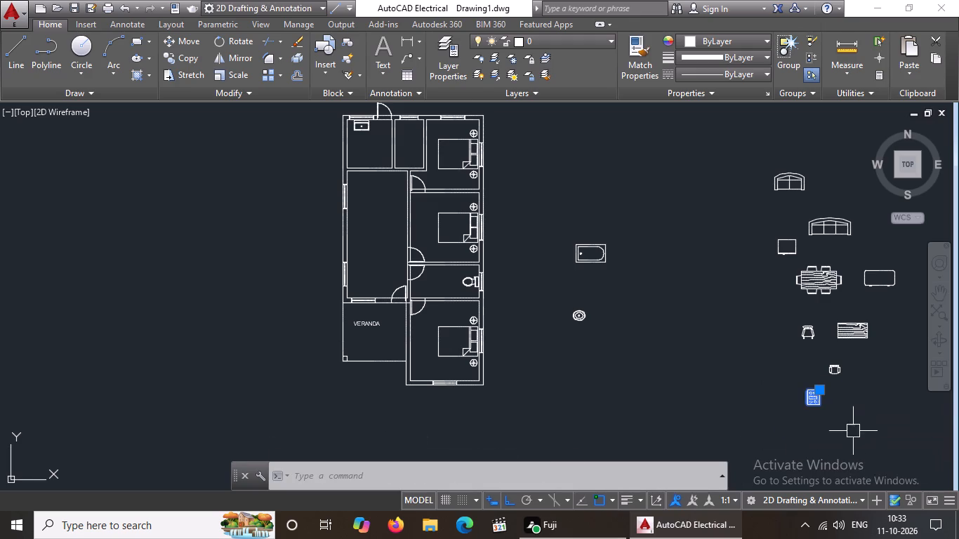
left_click(240, 42)
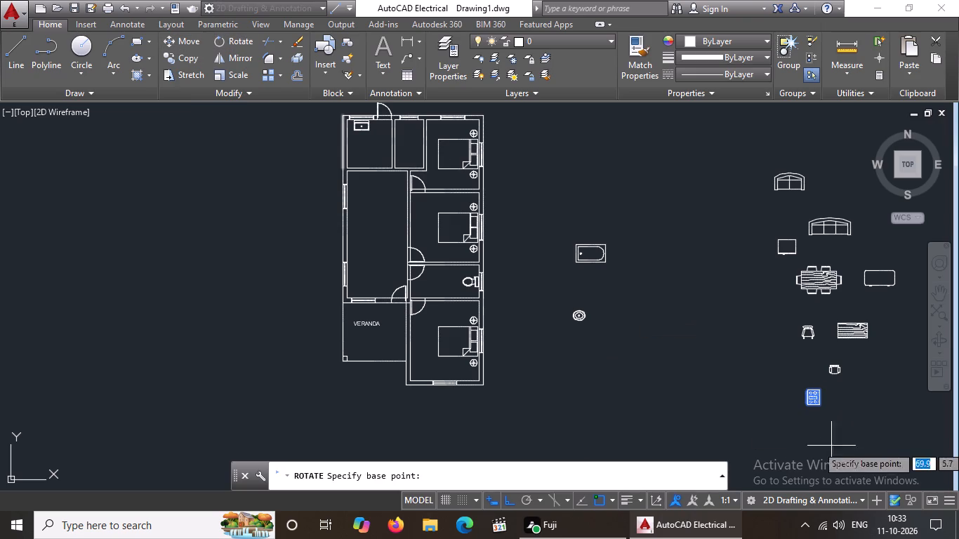
left_click(819, 396)
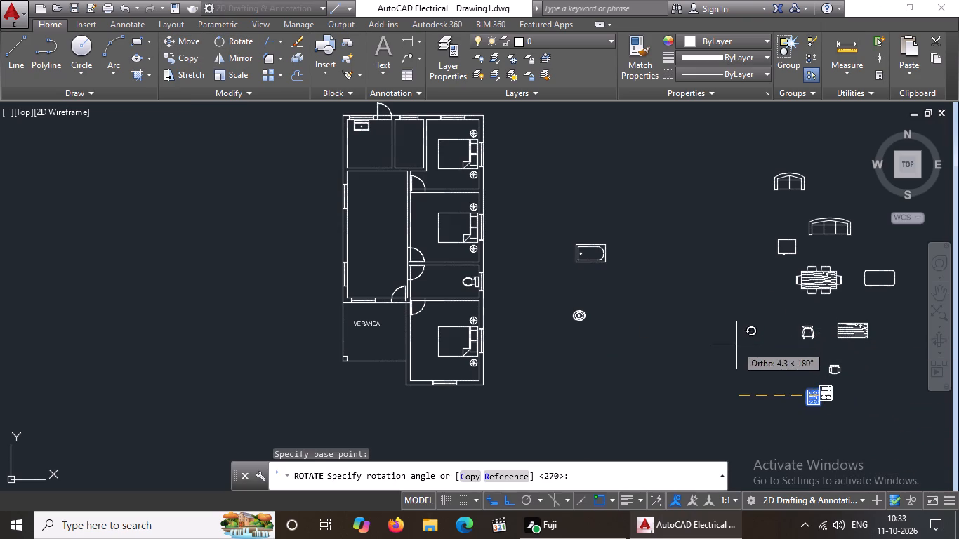
left_click(736, 345)
Move the range-oven with Ortho off into the northwest room, against the west wall south of the sink.
left_click(828, 391)
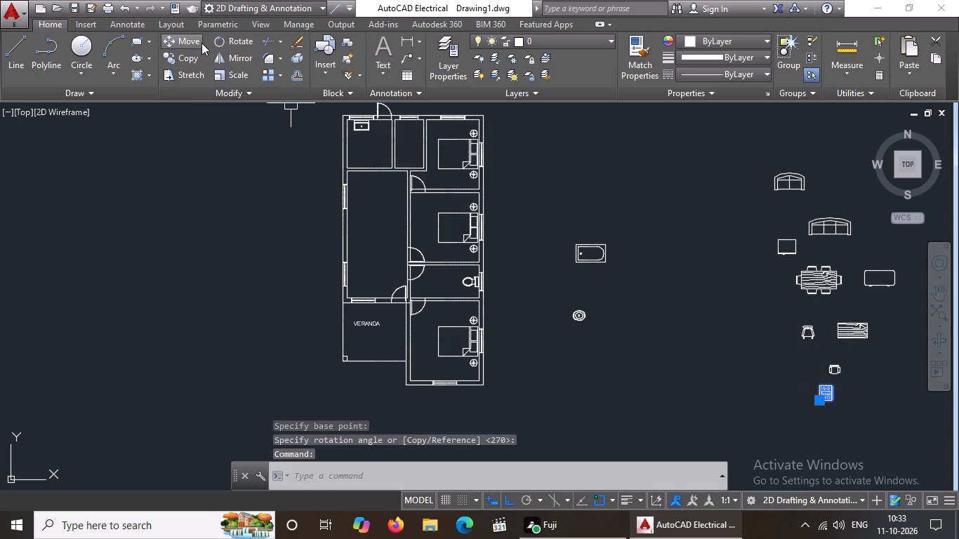
left_click(199, 39)
left_click(827, 393)
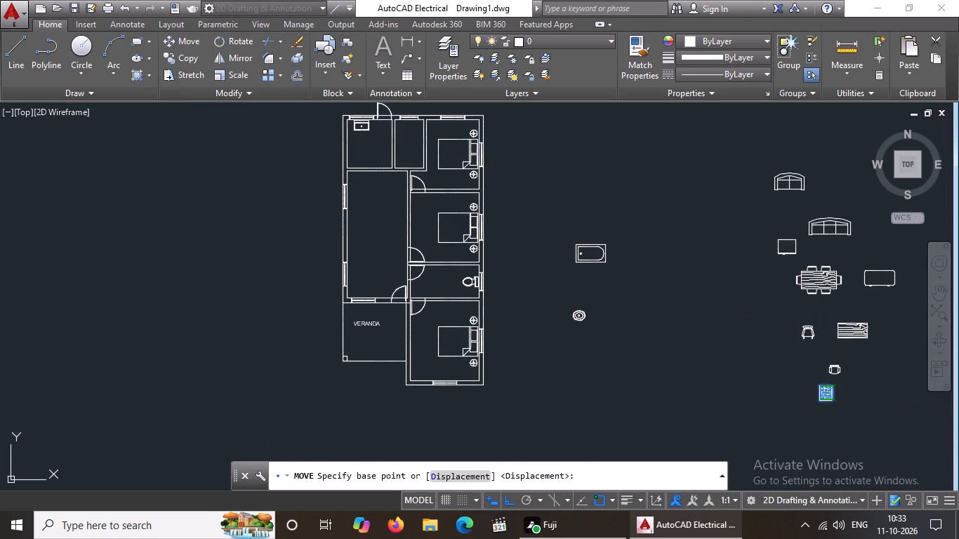
left_click(503, 498)
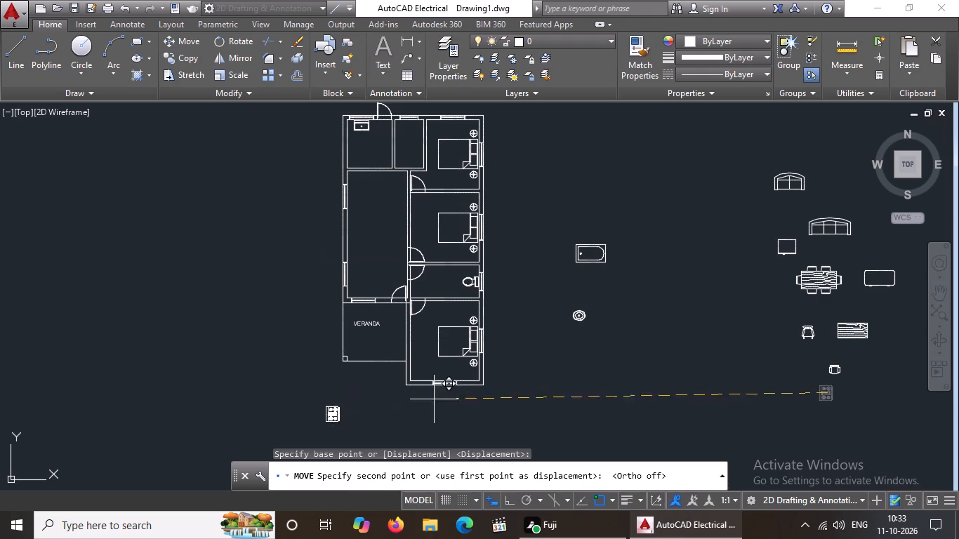
scroll(322, 150, "up", 3)
scroll(413, 145, "down", 2)
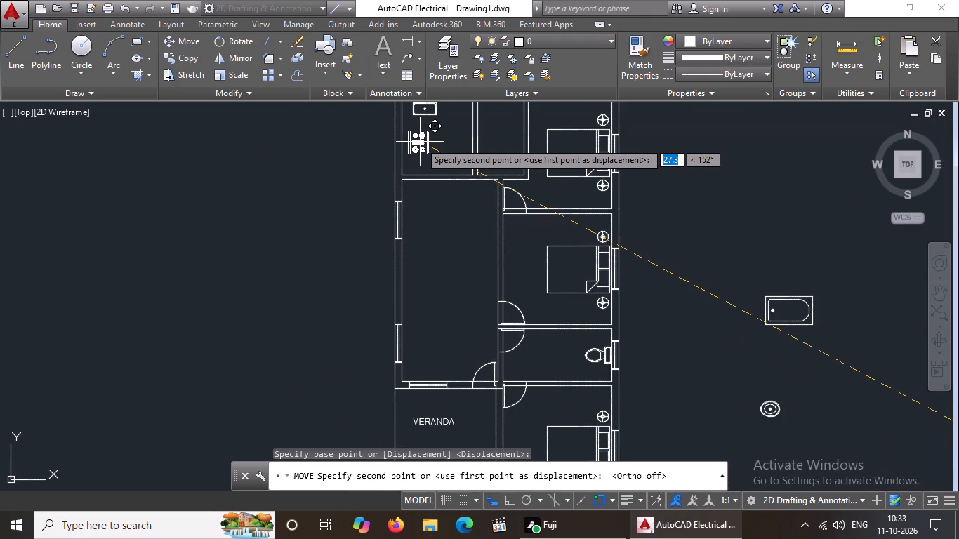
middle_click_drag(423, 142, 416, 220)
scroll(411, 211, "up", 1)
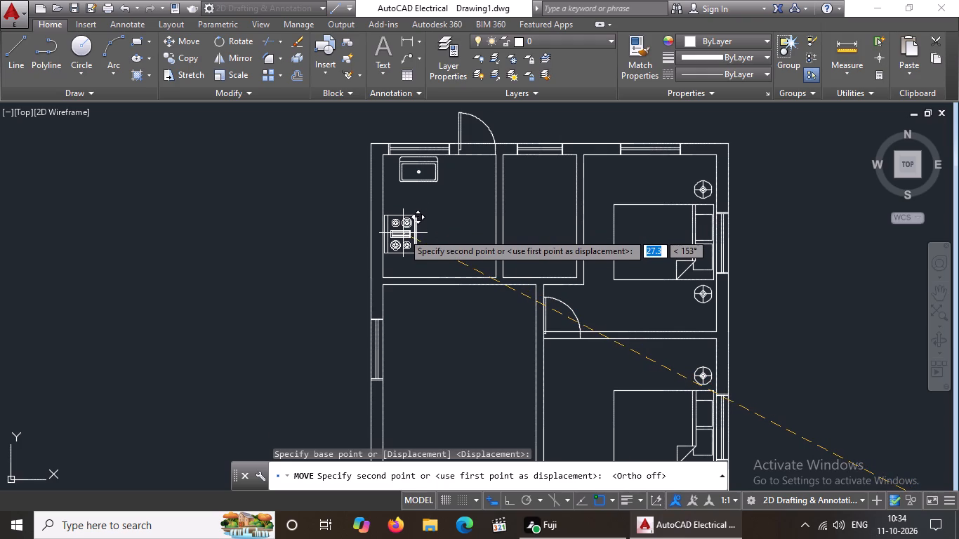
left_click(403, 233)
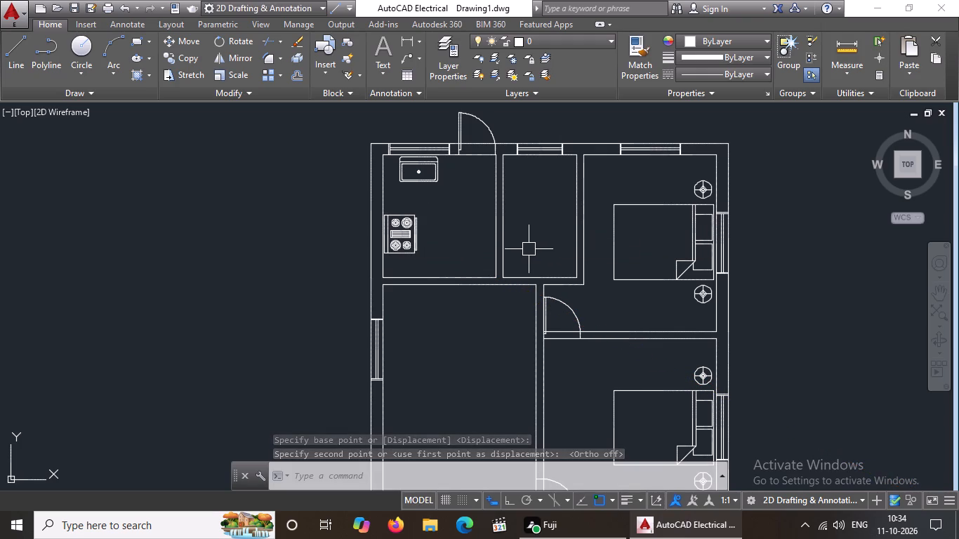
key("Escape")
Move the refrigerator from the loose furniture into the southwest corner of the kitchen.
scroll(716, 269, "down", 2)
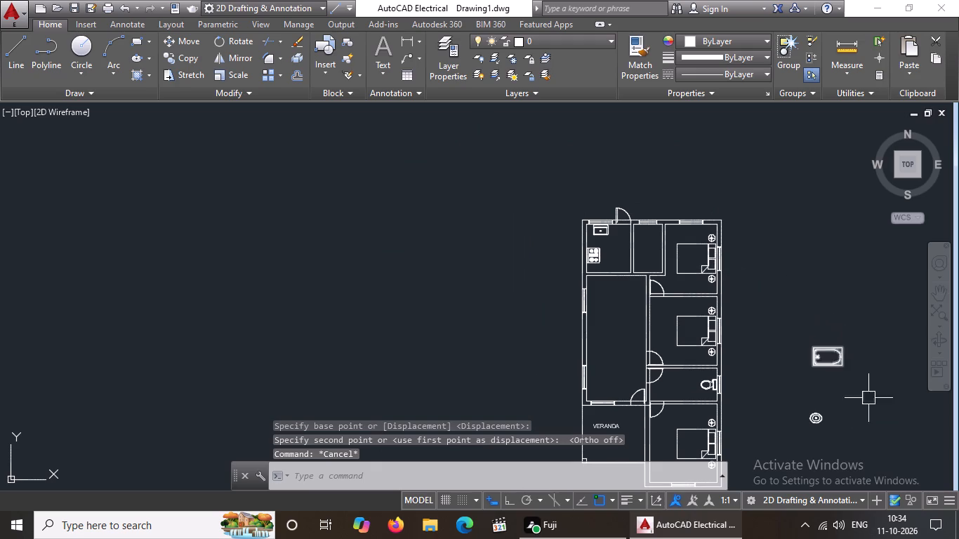
middle_click_drag(836, 373, 737, 292)
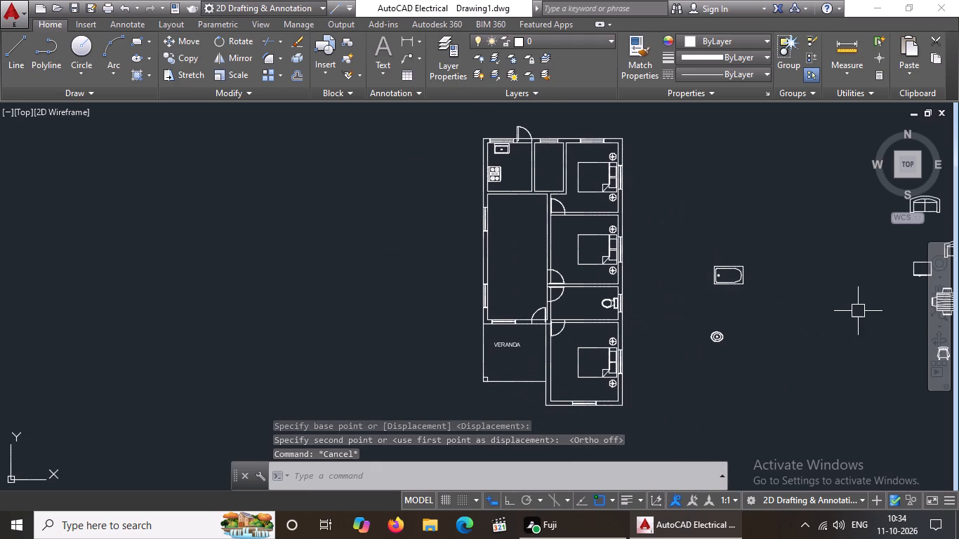
scroll(892, 277, "down", 1)
middle_click_drag(871, 285, 711, 281)
scroll(870, 284, "up", 1)
left_click(776, 263)
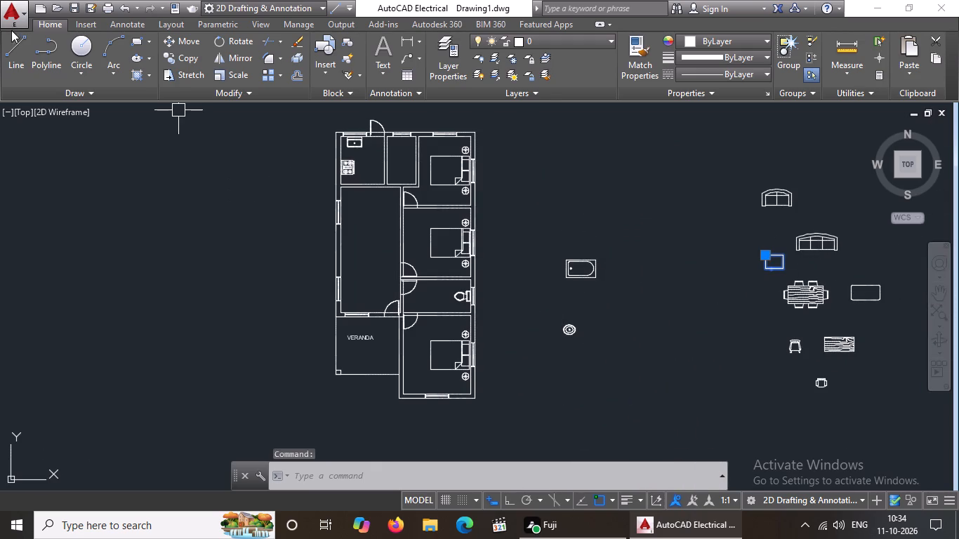
left_click(195, 39)
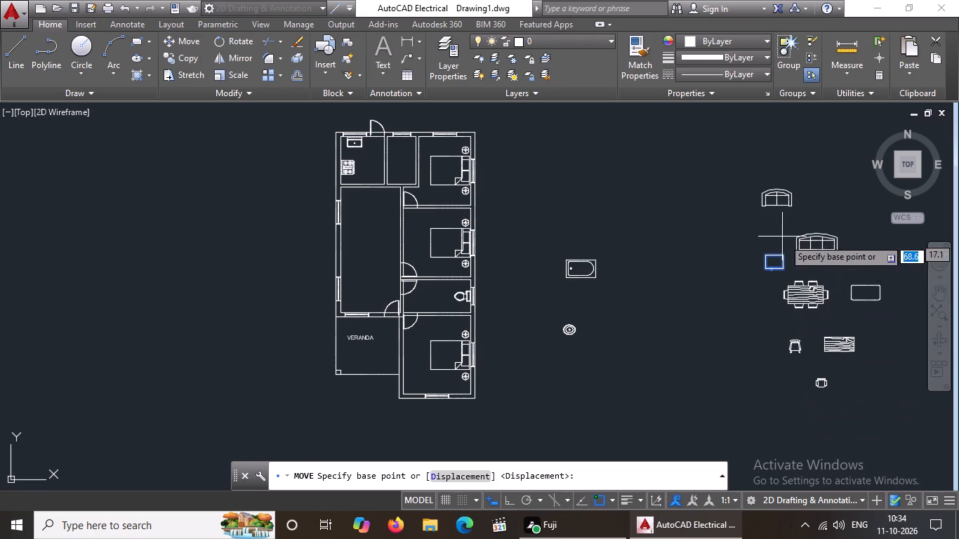
left_click(768, 266)
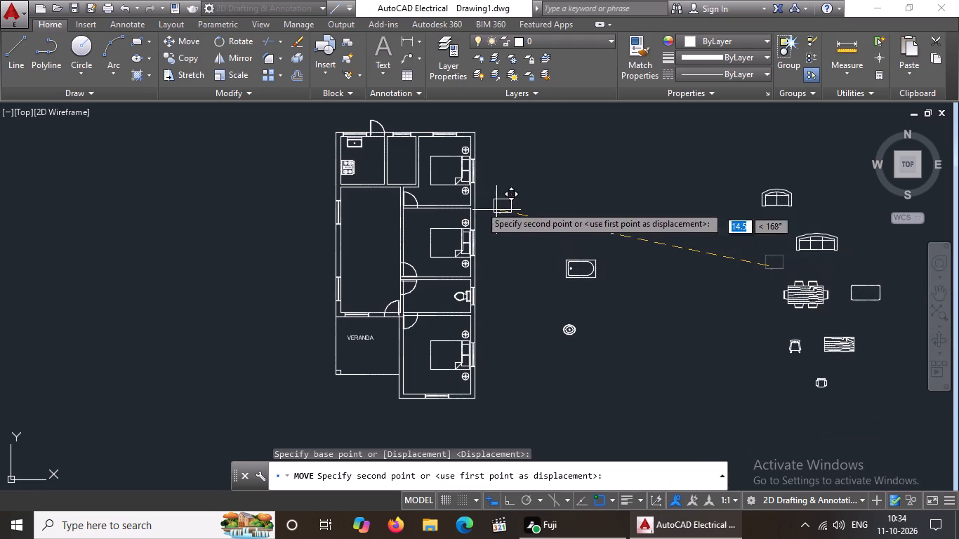
scroll(365, 181, "up", 2)
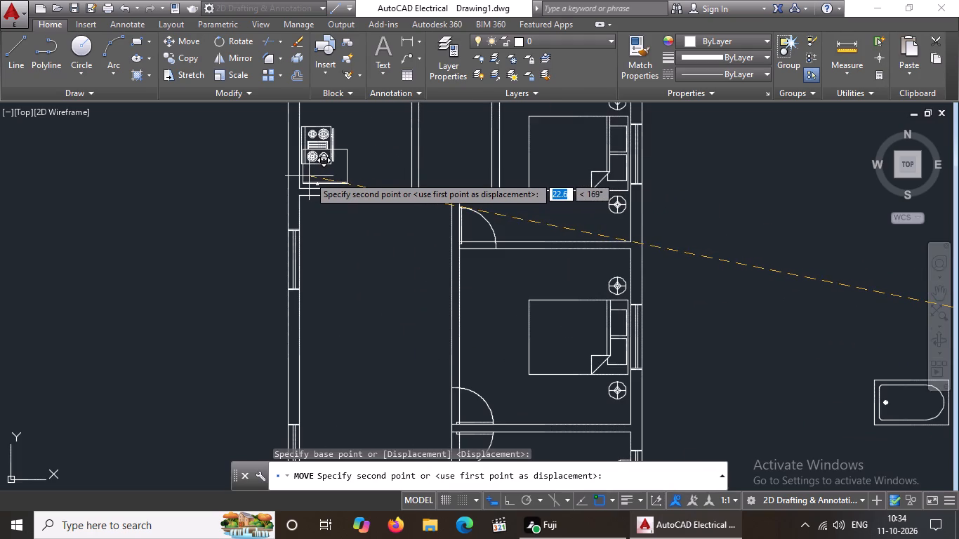
middle_click_drag(308, 177, 310, 285)
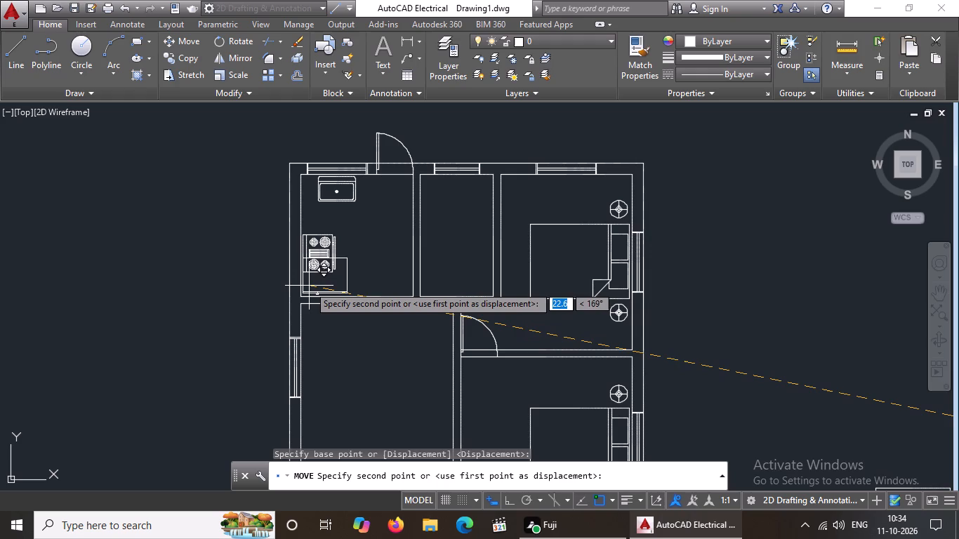
left_click(309, 286)
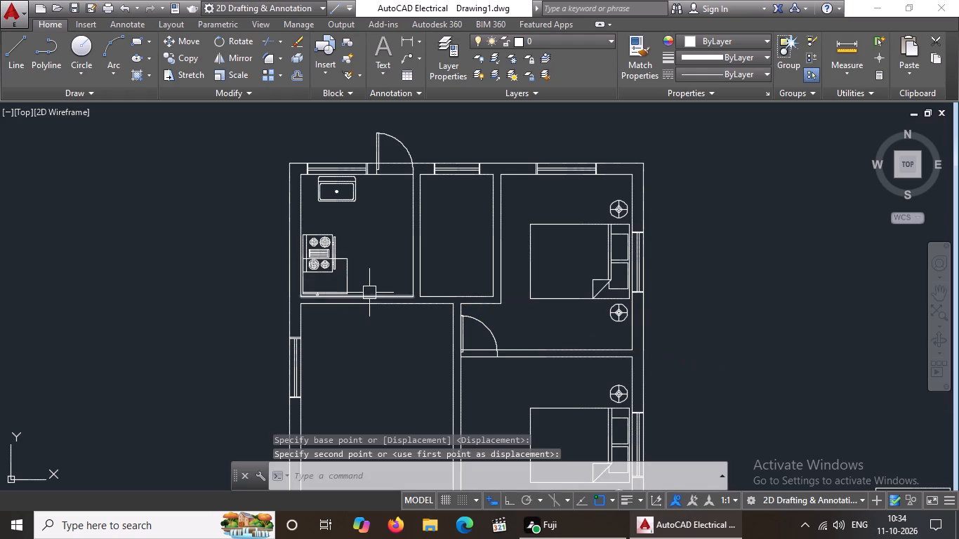
key("Escape")
Move the range-oven straight north along the kitchen's west wall with Ortho on, clear of the refrigerator.
left_click(331, 245)
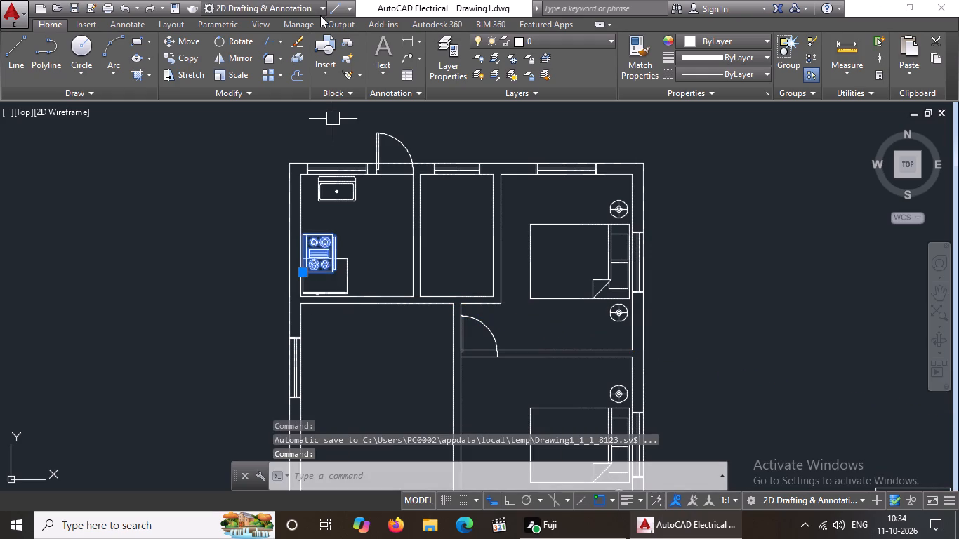
left_click(191, 43)
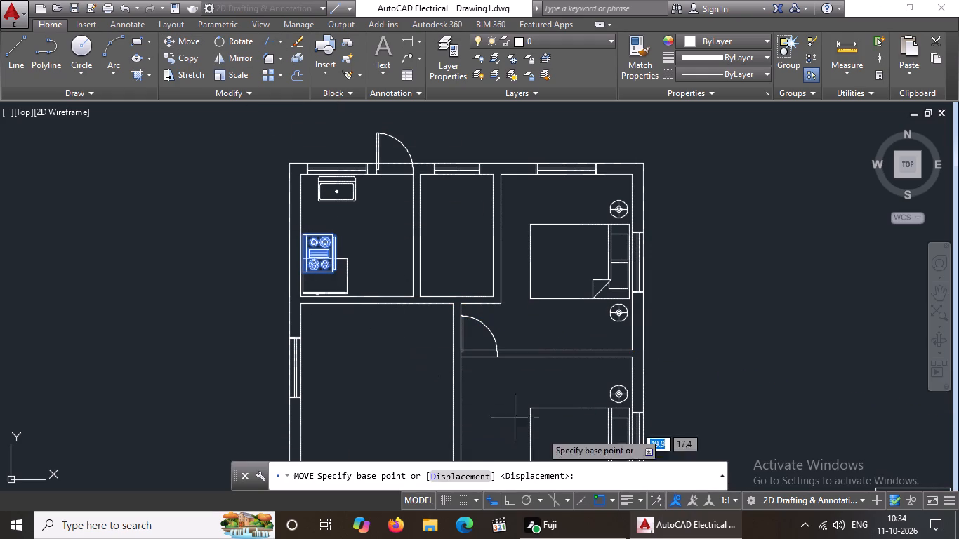
left_click_drag(511, 494, 508, 486)
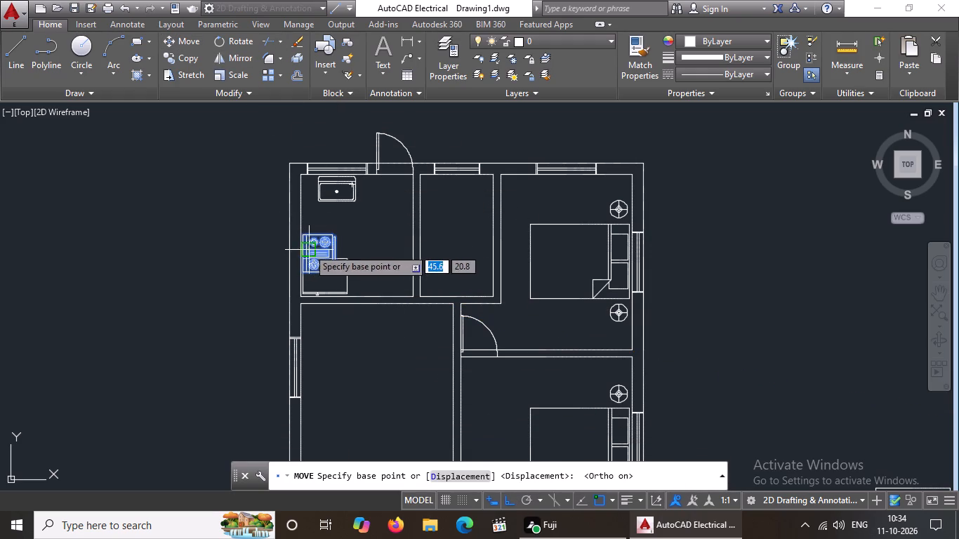
left_click(308, 248)
left_click(312, 229)
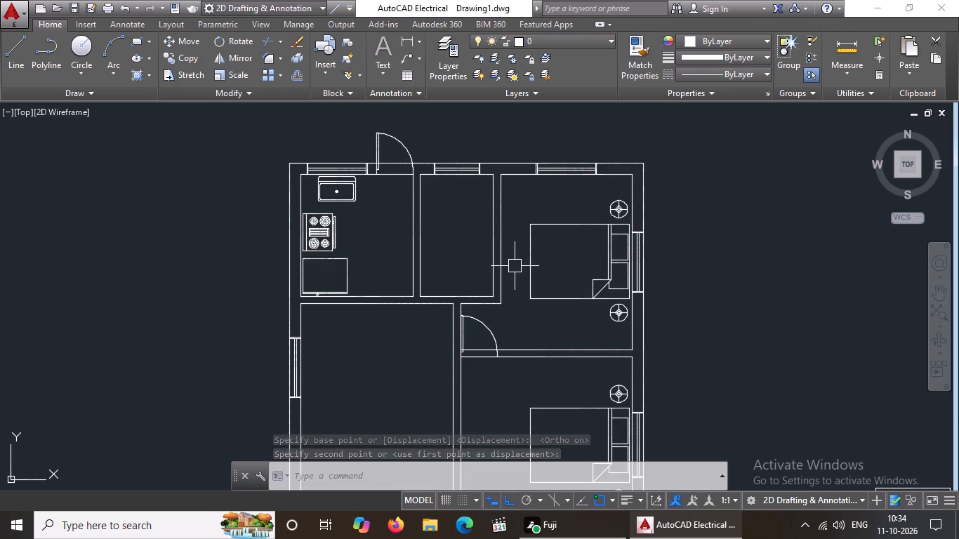
scroll(536, 248, "down", 2)
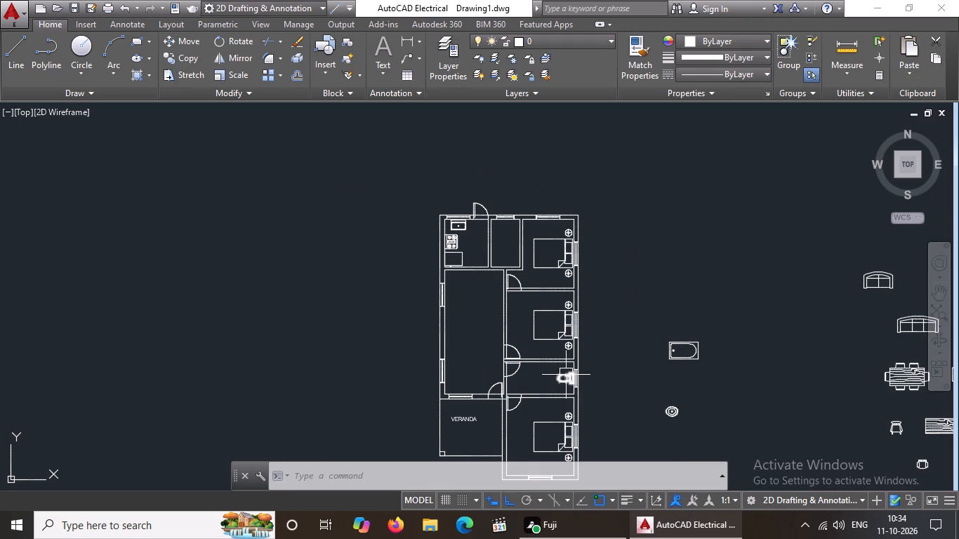
Move the bathtub from the loose furniture into the narrow north room between the kitchen and northeast bedroom, with Ortho off.
left_click(696, 354)
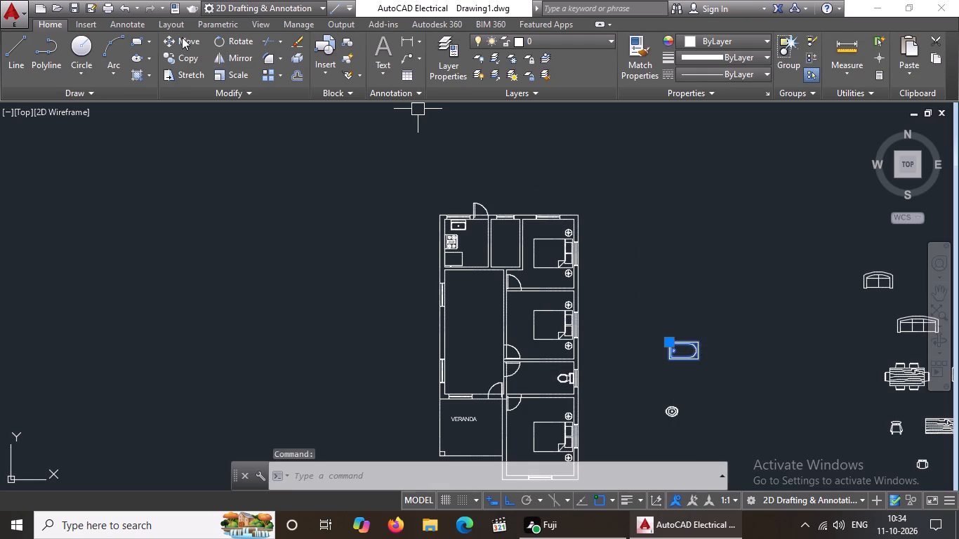
left_click(183, 36)
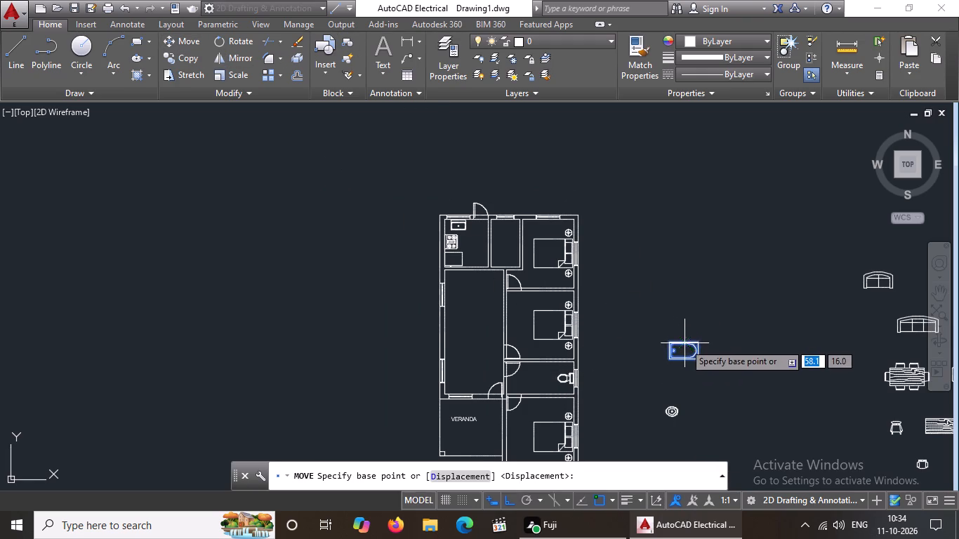
left_click(684, 343)
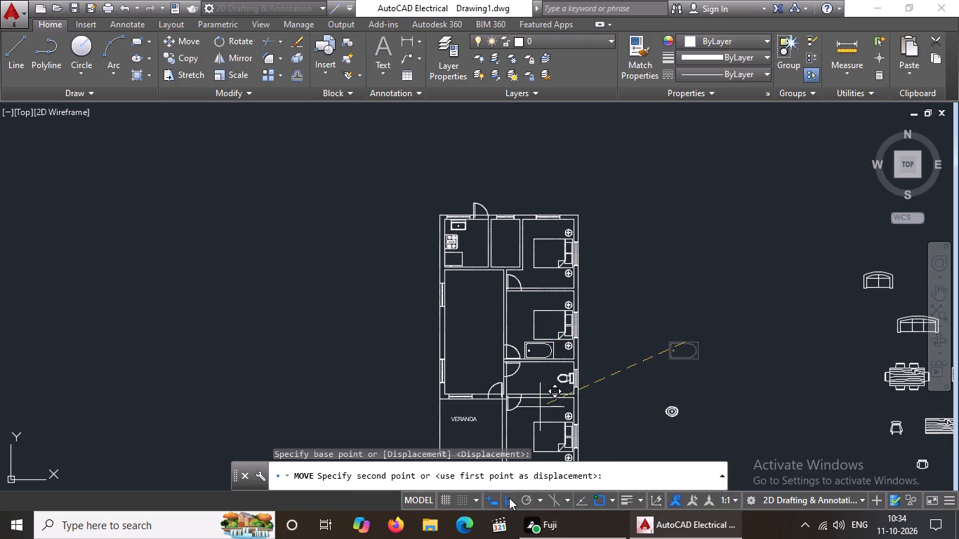
left_click(509, 498)
scroll(470, 212, "up", 2)
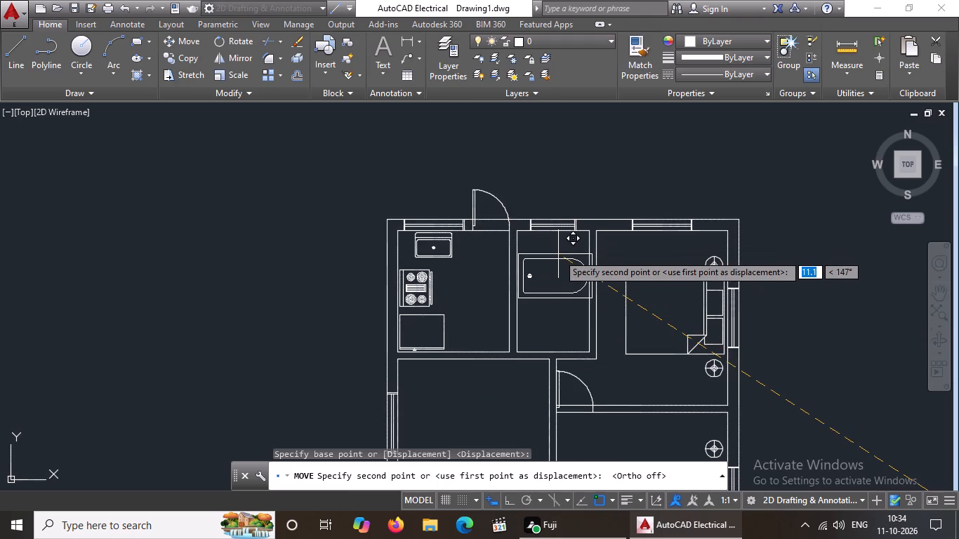
left_click(558, 254)
left_click_drag(235, 41, 232, 54)
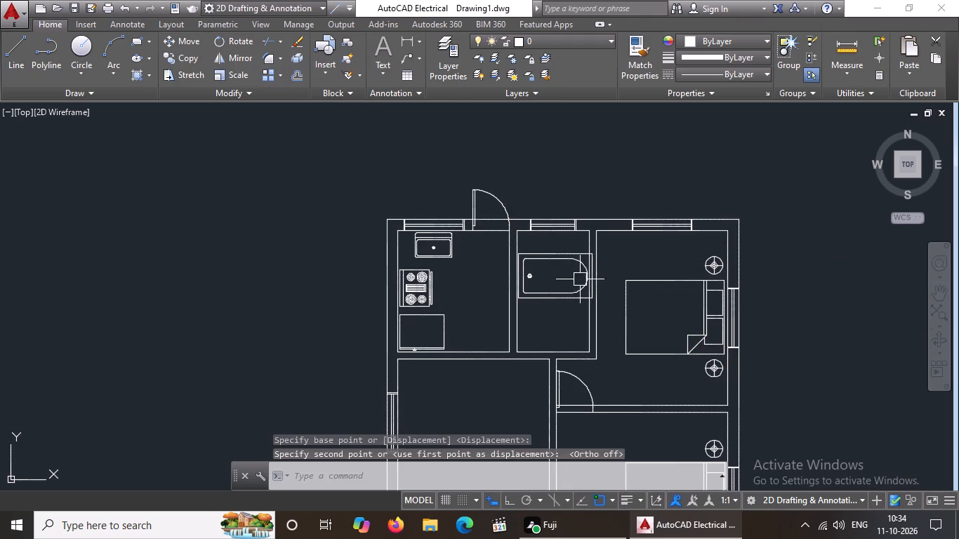
key("Escape")
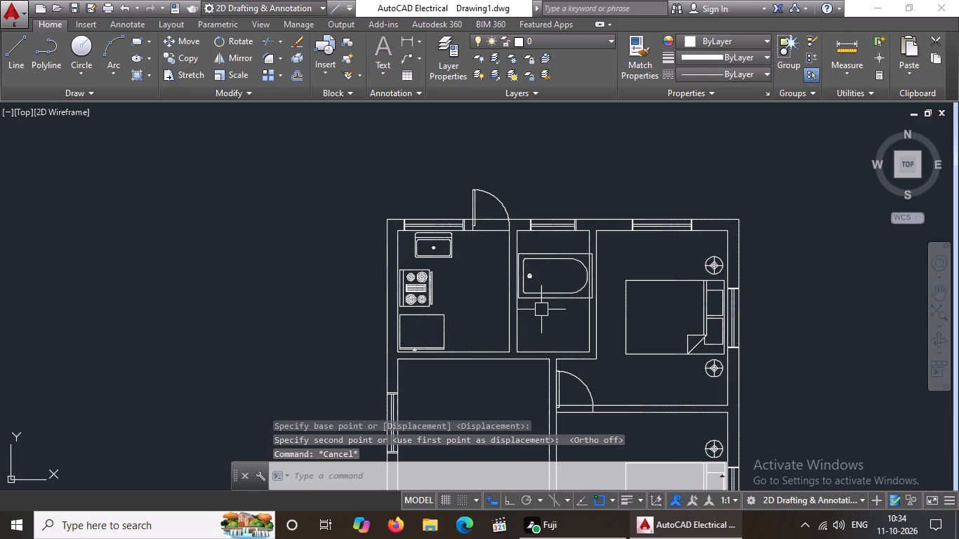
Rotate the bathtub 270 degrees with Ortho on, using a base point inside its rounded east end.
left_click(548, 298)
left_click_drag(250, 38, 244, 47)
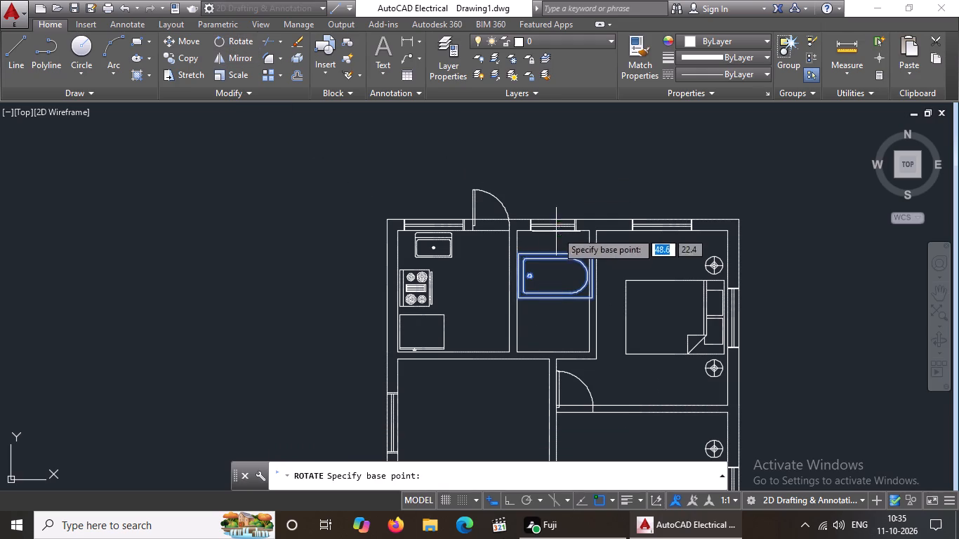
left_click(571, 284)
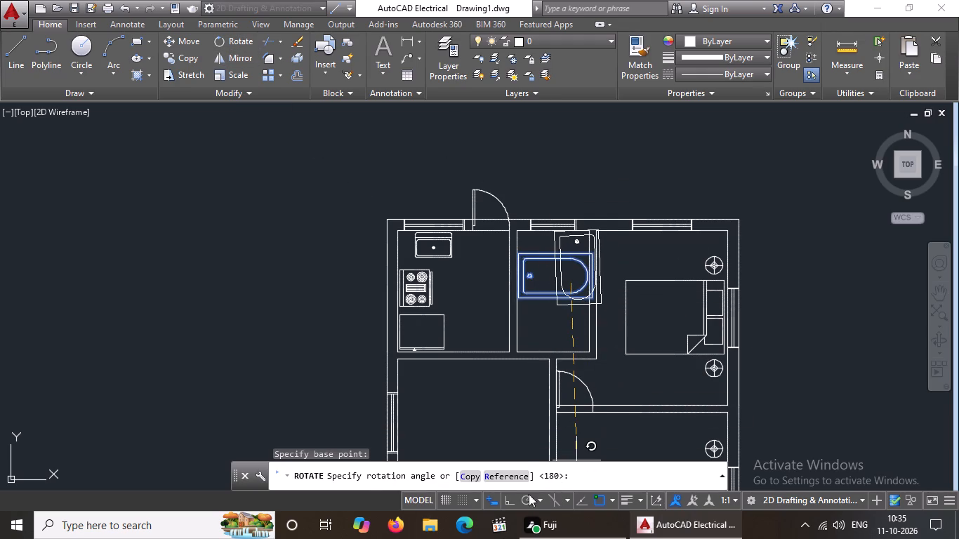
left_click(509, 498)
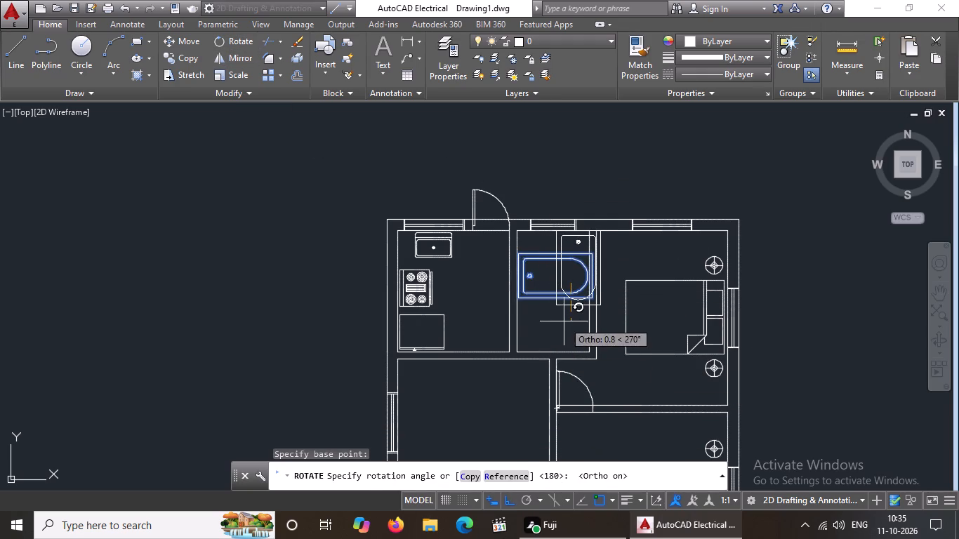
left_click(564, 335)
Move the bathtub west with Ortho off, fitting it inside the narrow north room against the north wall by the window.
left_click(571, 305)
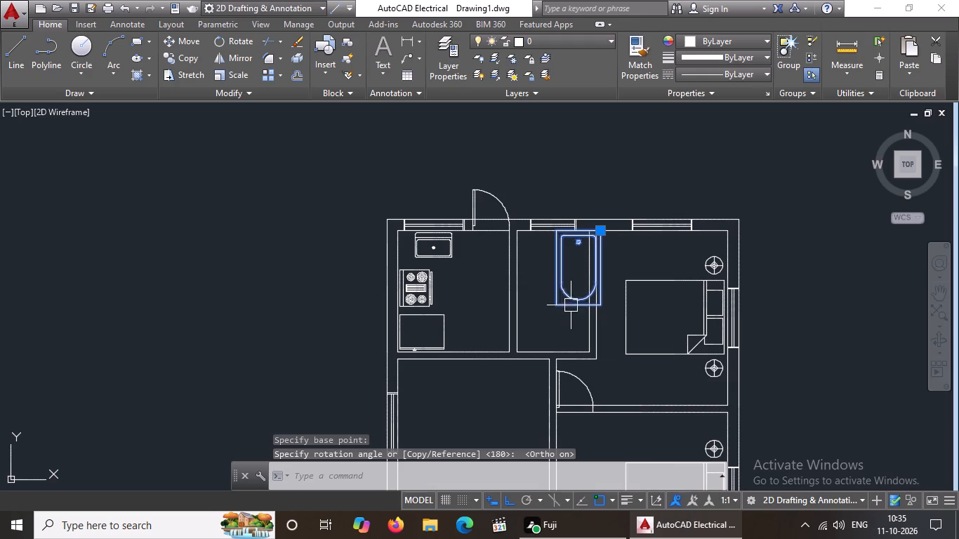
left_click_drag(196, 40, 197, 47)
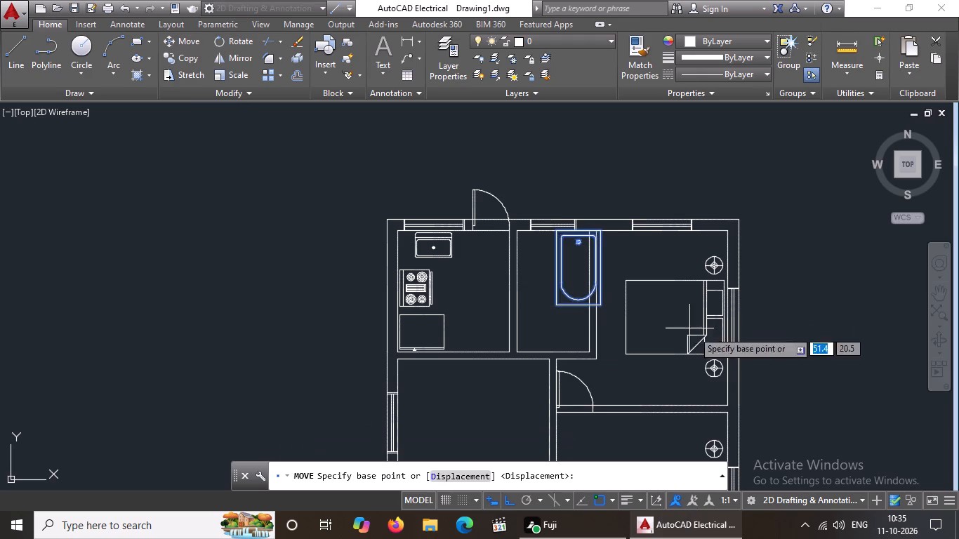
left_click(600, 265)
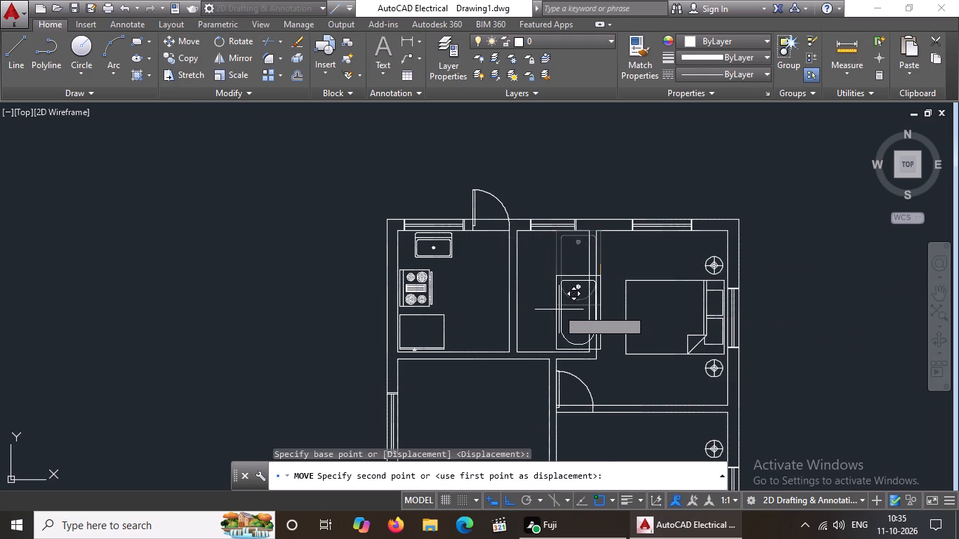
scroll(568, 314, "up", 1)
left_click(508, 503)
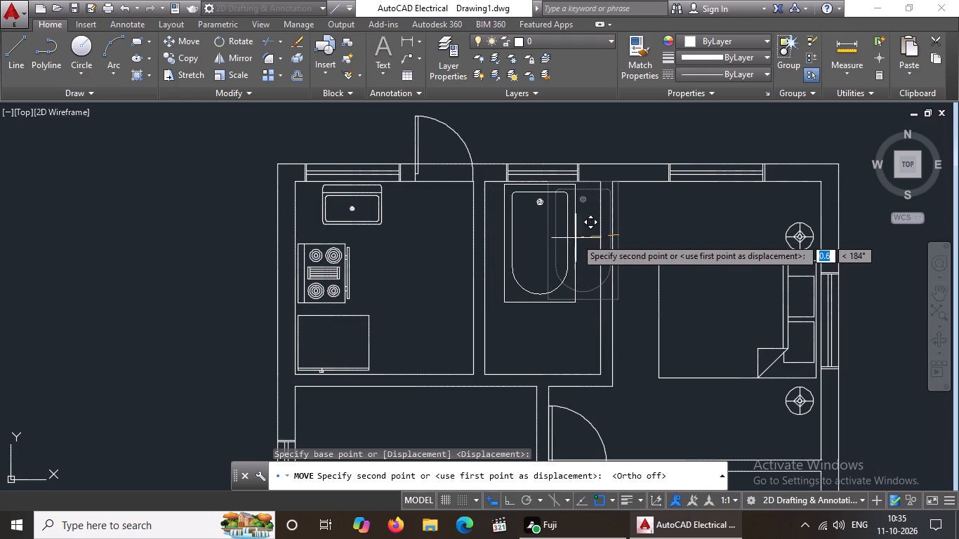
left_click(578, 237)
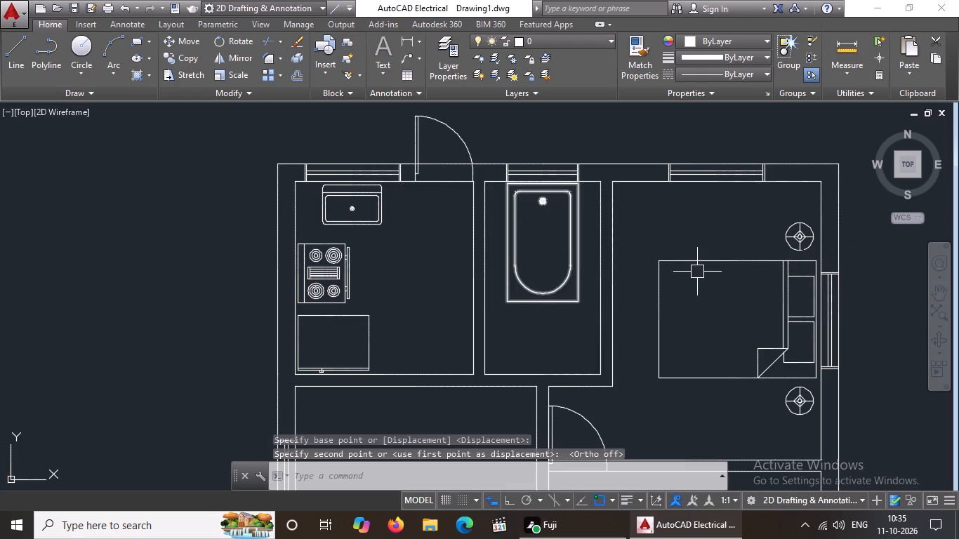
Move the round washbasin from the loose furniture into the toilet room, against its north wall between door and toilet.
scroll(699, 272, "down", 3)
scroll(715, 444, "up", 1)
middle_click(715, 444)
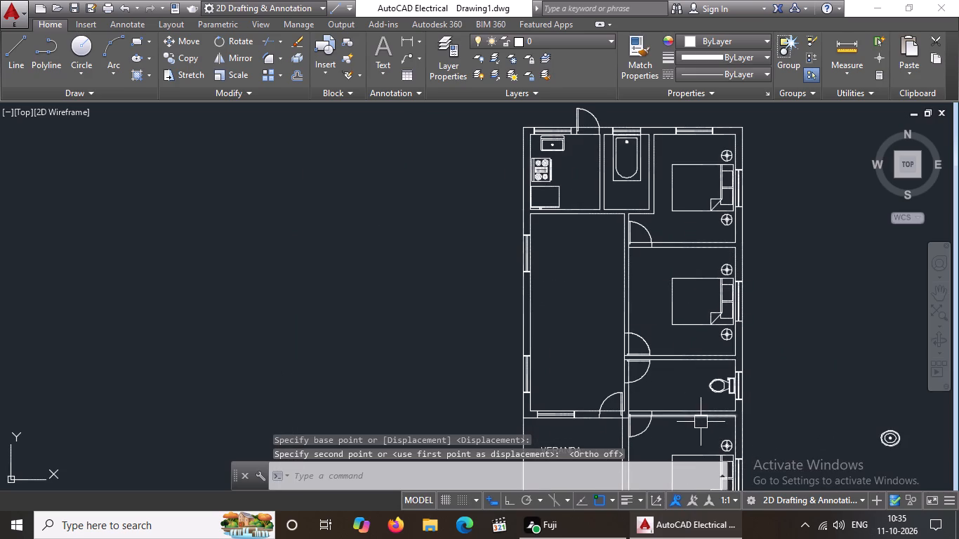
left_click(851, 417)
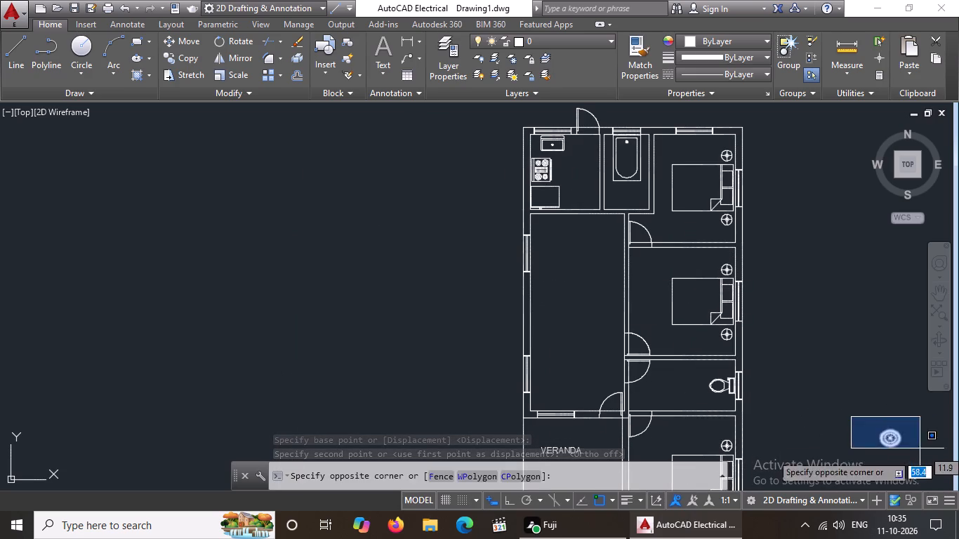
left_click(935, 454)
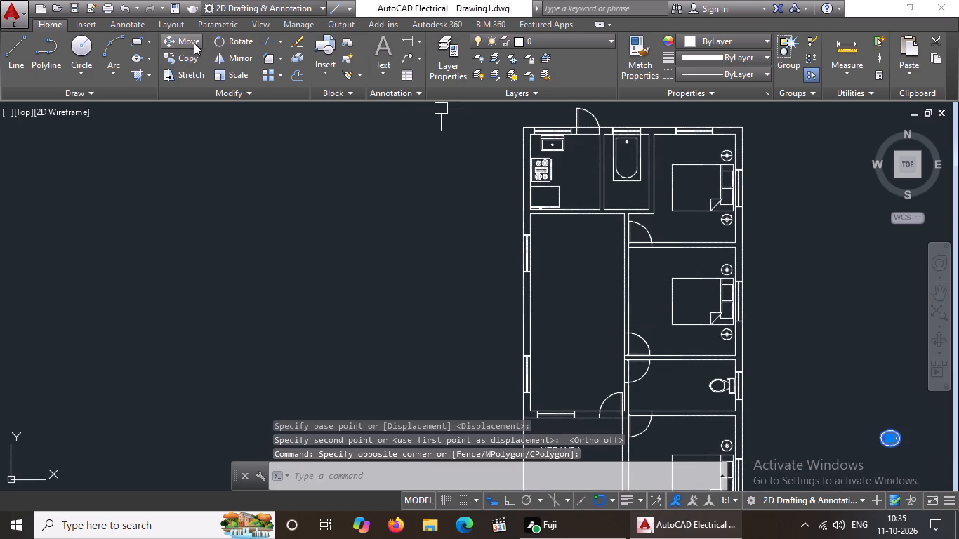
left_click(194, 41)
left_click(887, 434)
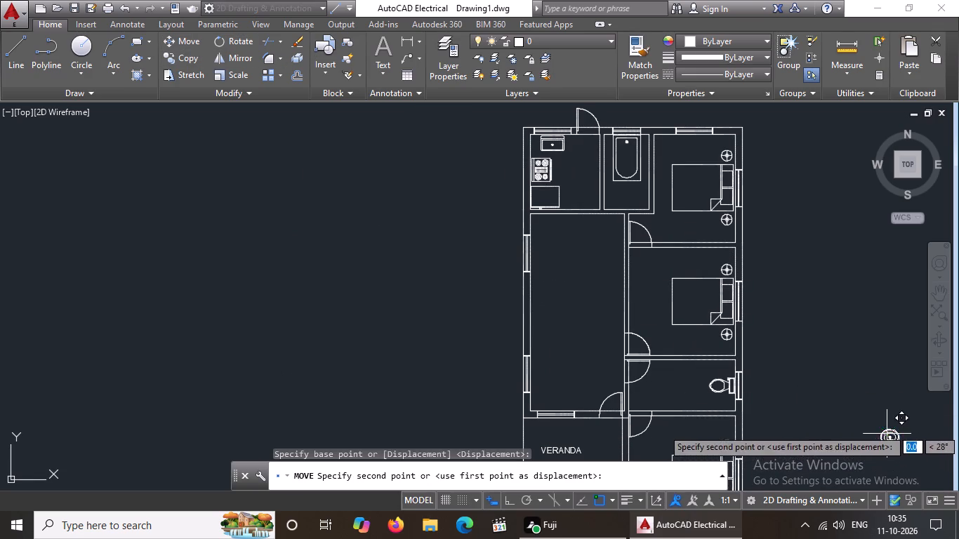
scroll(678, 371, "up", 2)
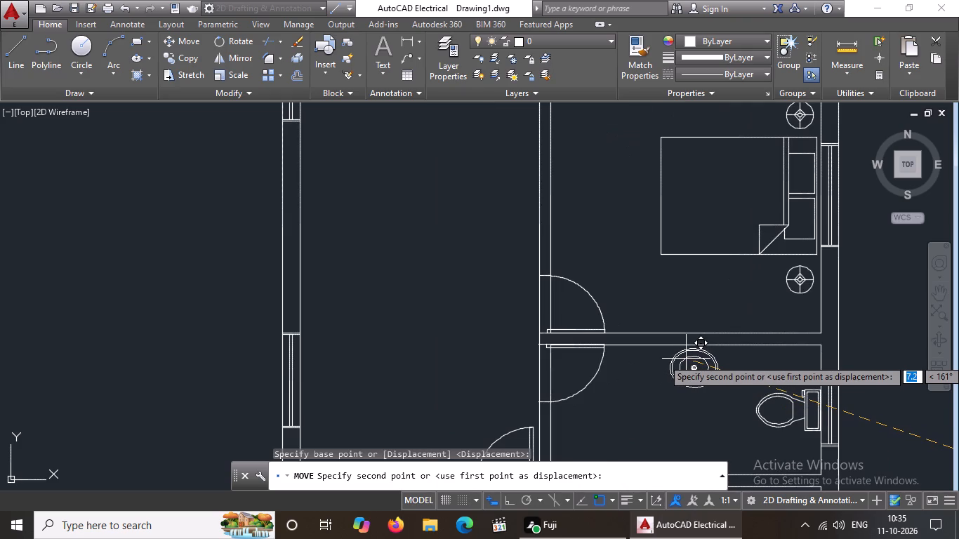
left_click(686, 359)
Move the six-seat dining table from the loose furniture into the north end of the large room south of the kitchen.
scroll(774, 371, "down", 2)
scroll(839, 387, "down", 2)
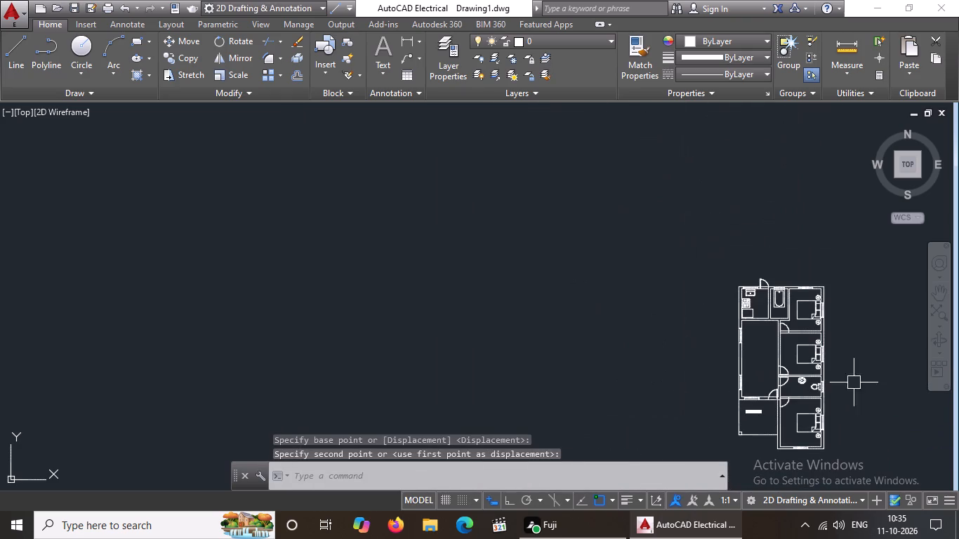
middle_click_drag(740, 333, 586, 301)
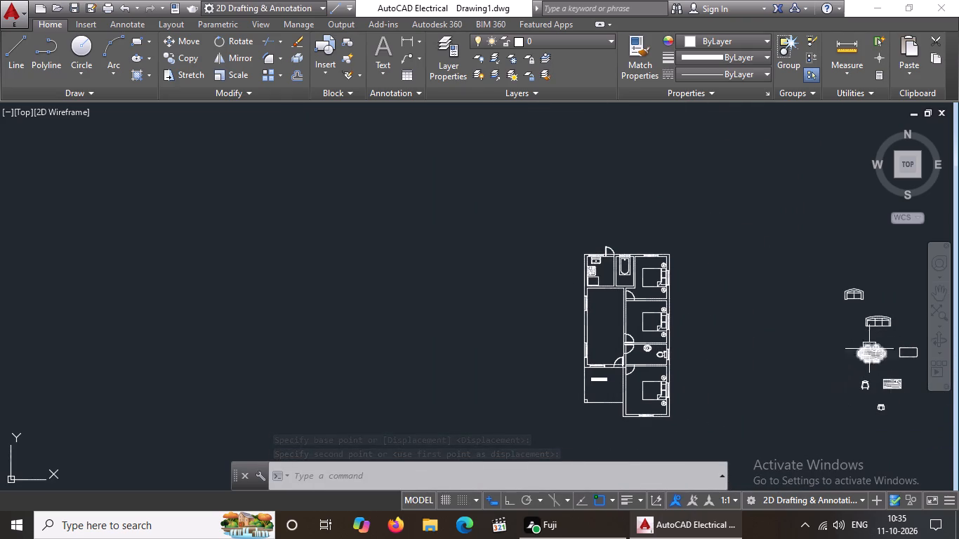
left_click(877, 357)
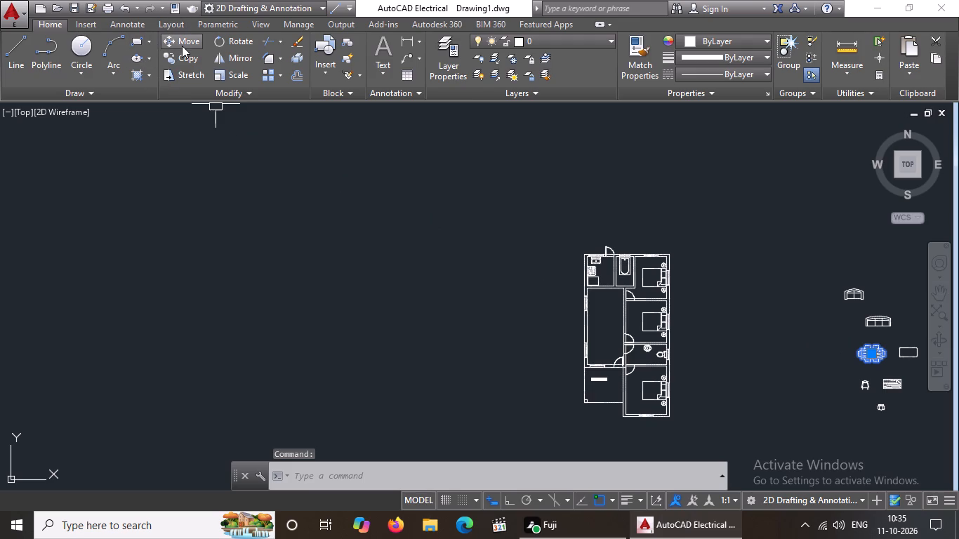
left_click_drag(183, 40, 202, 64)
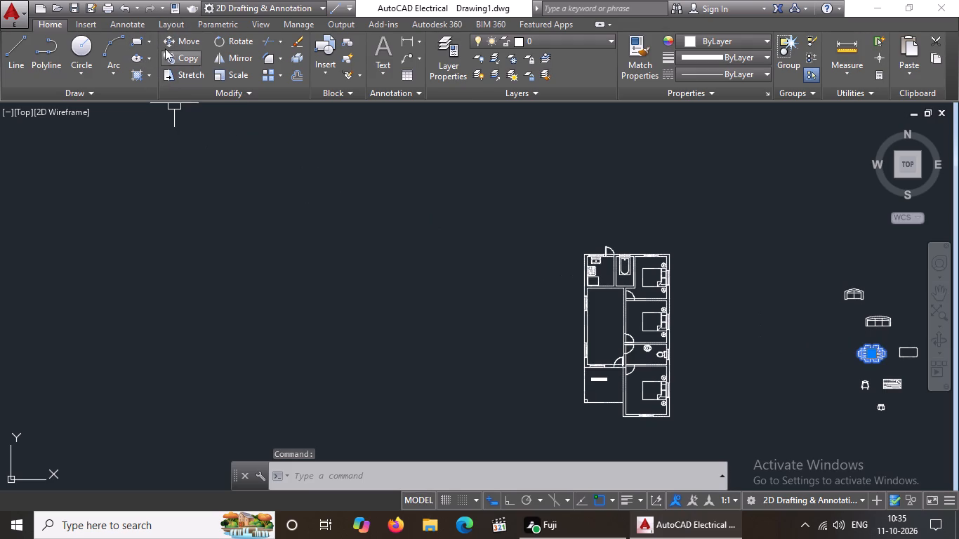
left_click(183, 36)
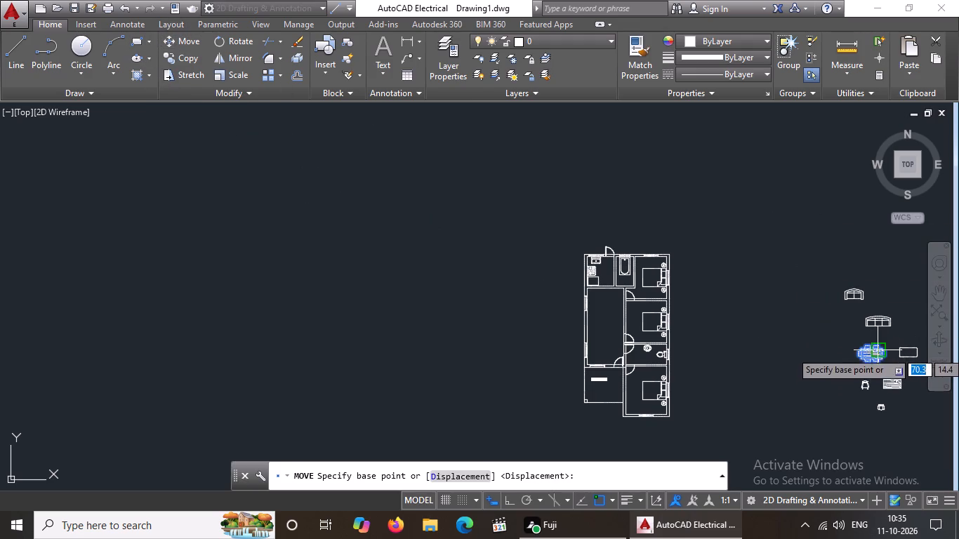
left_click_drag(878, 357, 871, 354)
scroll(538, 295, "up", 1)
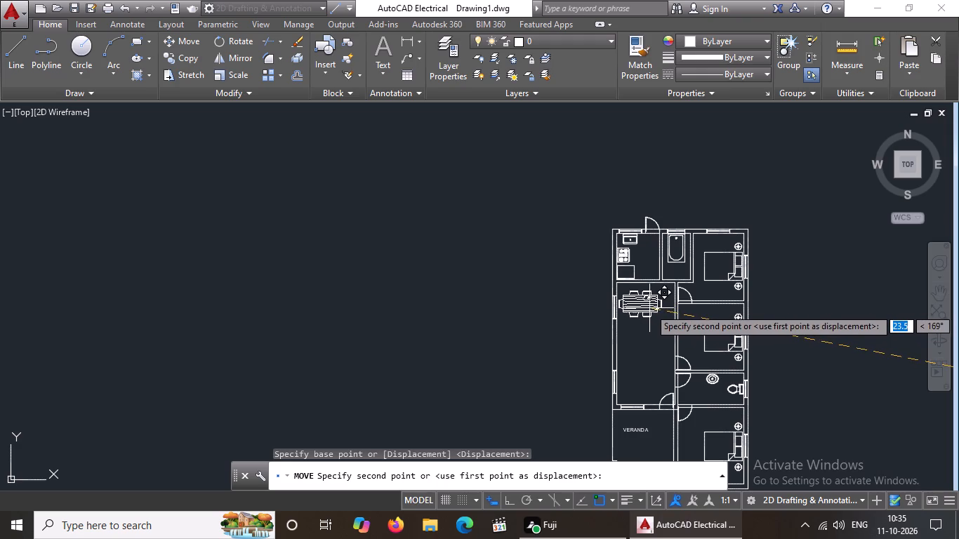
left_click(648, 303)
key("Escape")
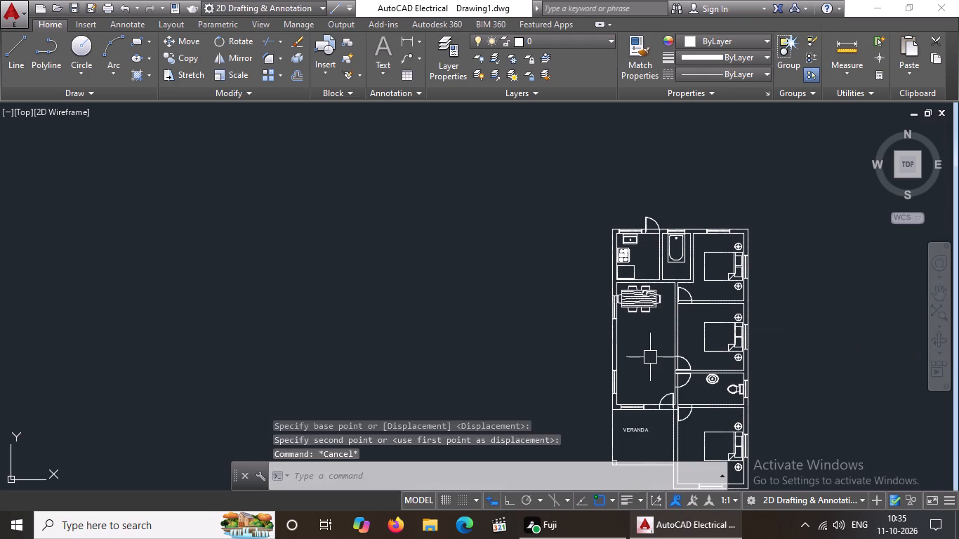
Rotate the dining table 270 degrees with Ortho on, about a point near its northeast chair.
left_click(643, 304)
left_click(237, 36)
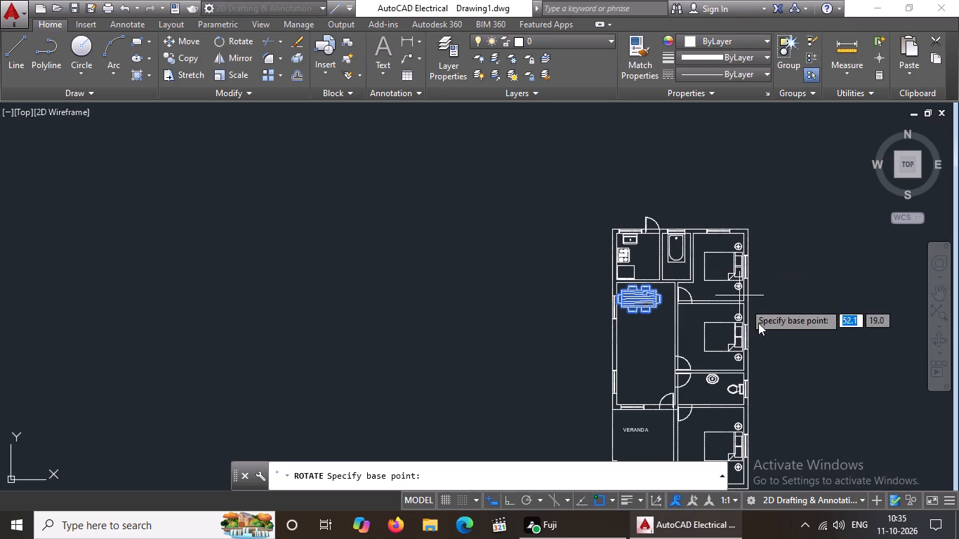
left_click(652, 288)
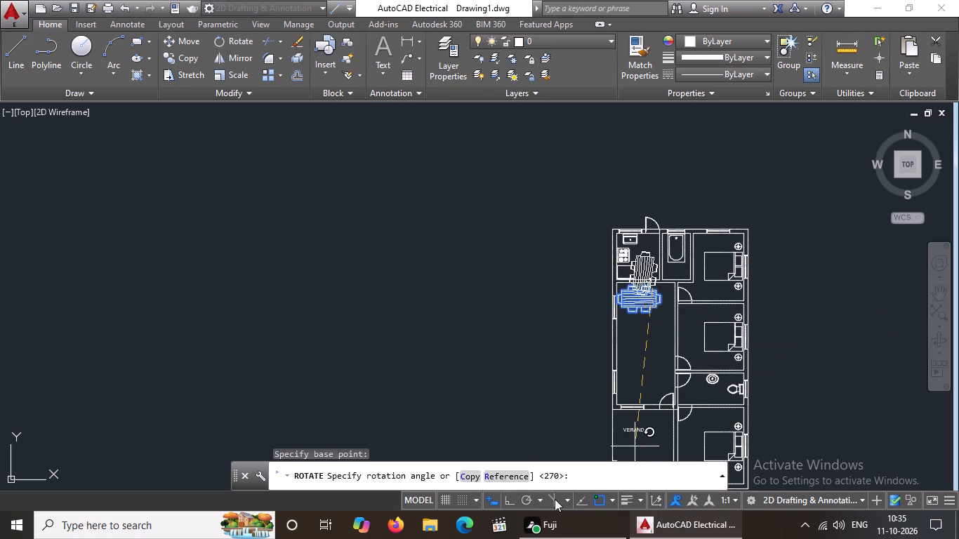
left_click(508, 503)
left_click(605, 445)
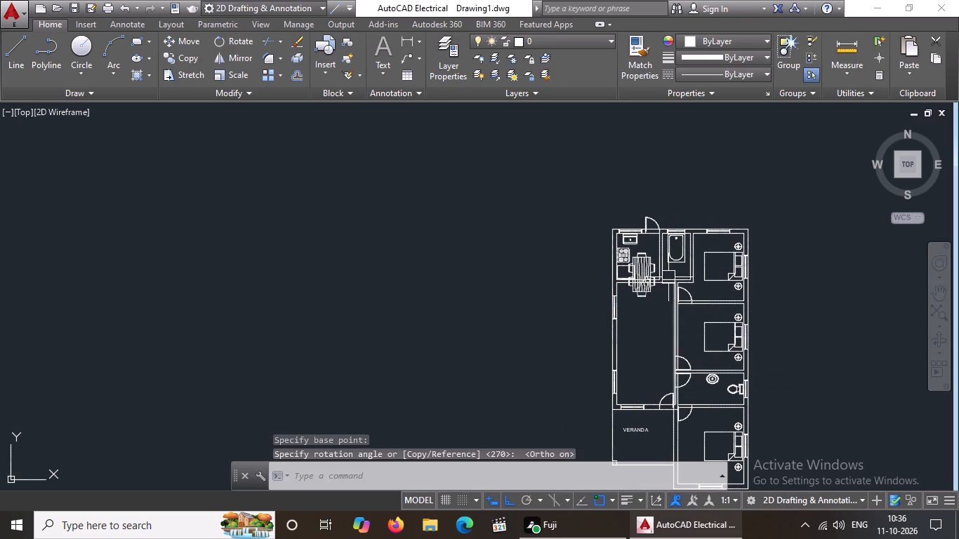
Move the dining table with Ortho off into the northwest corner of the large room, beside the west window.
left_click(641, 286)
left_click(177, 40)
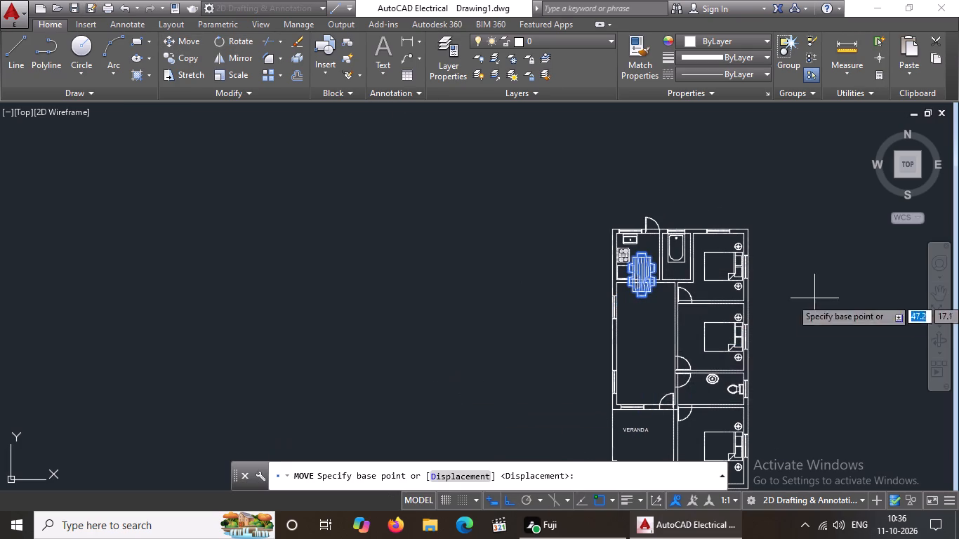
left_click_drag(514, 500, 518, 492)
left_click(639, 270)
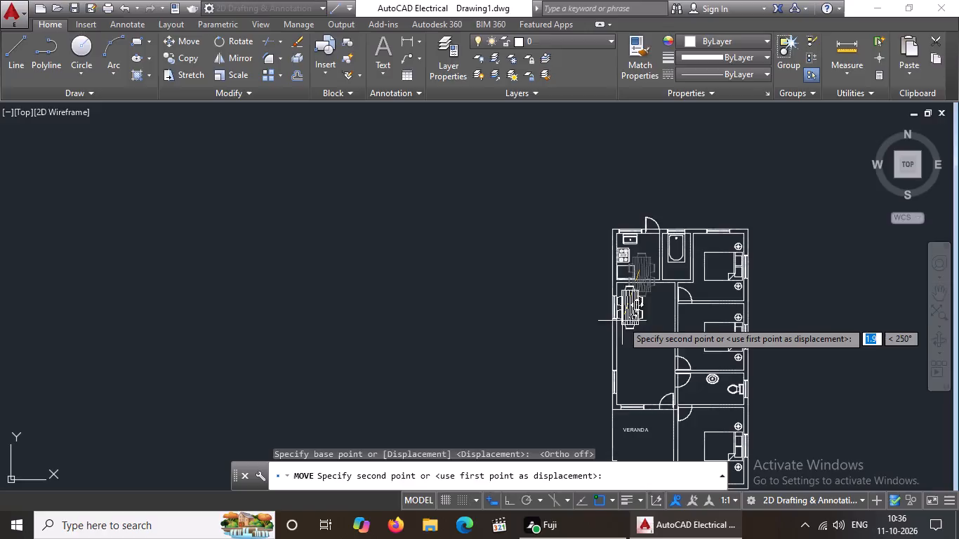
scroll(631, 311, "up", 2)
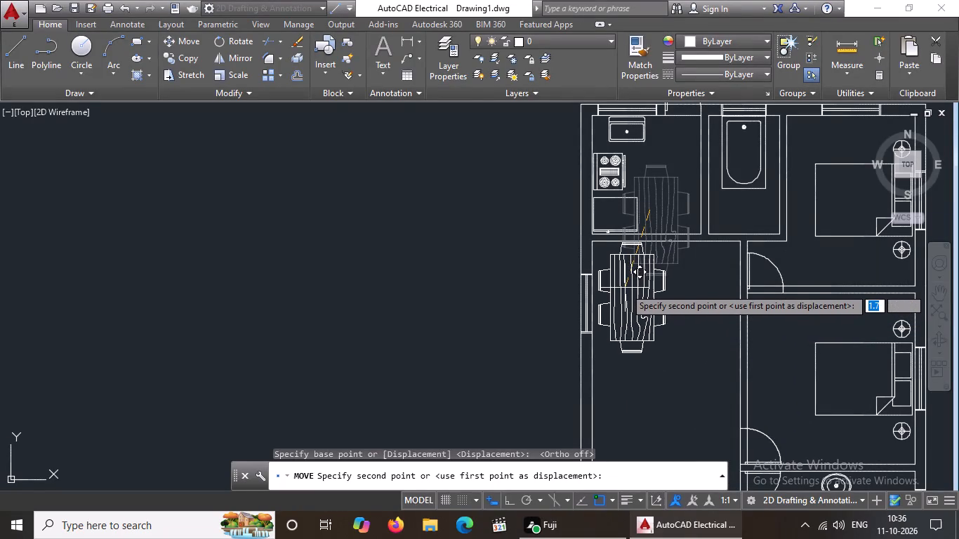
left_click(623, 291)
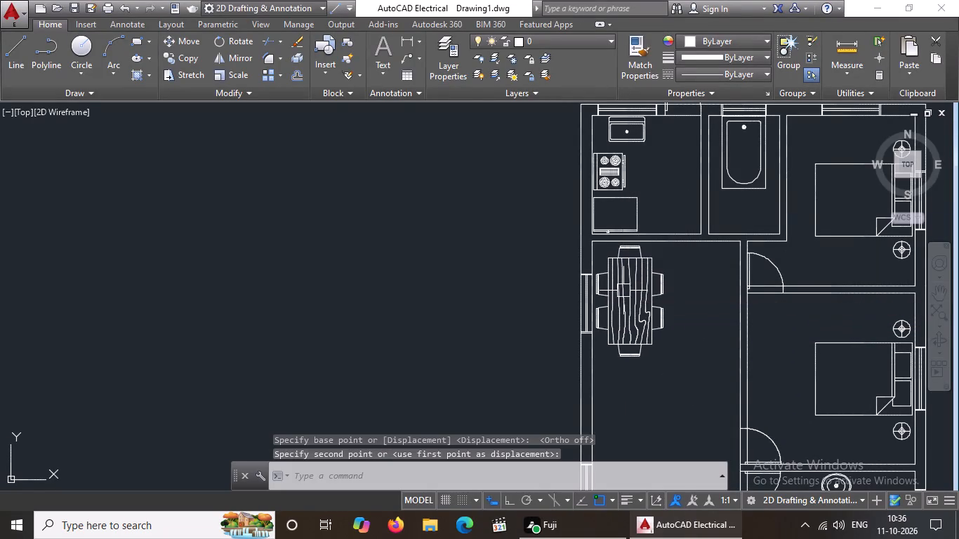
Rotate the three-seat sofa among the loose furniture 90 degrees with Ortho on, so its back faces west.
scroll(702, 300, "down", 3)
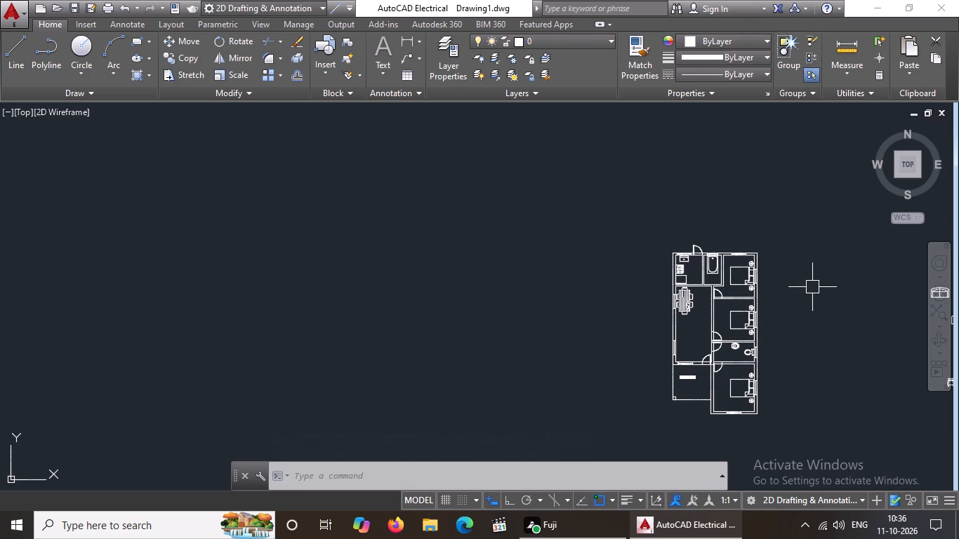
scroll(832, 314, "down", 2)
middle_click_drag(887, 322, 756, 286)
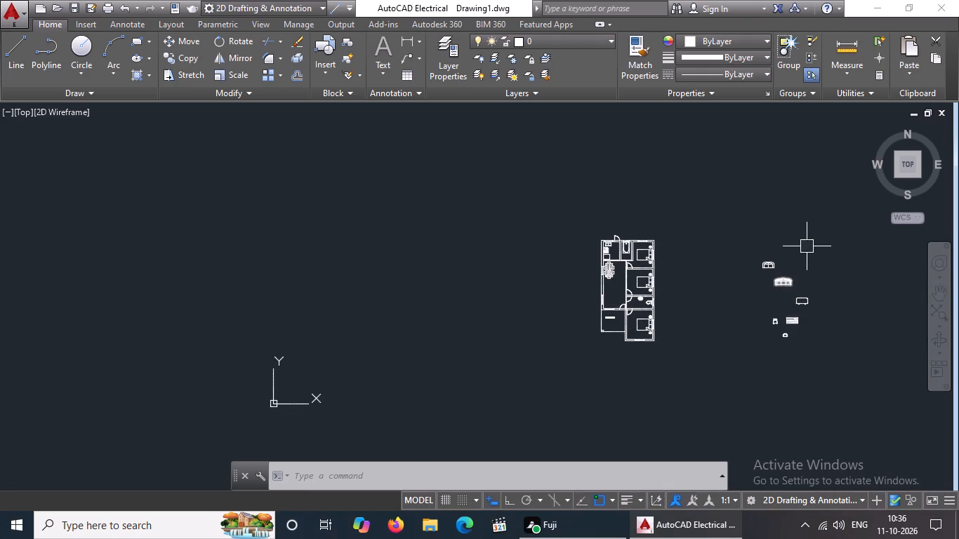
scroll(785, 307, "up", 2)
left_click(785, 248)
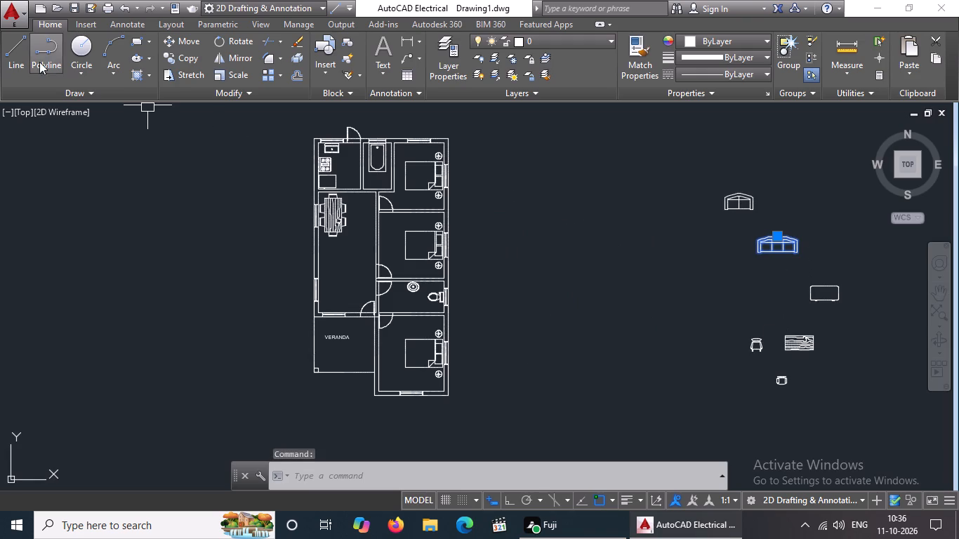
left_click_drag(188, 36, 211, 49)
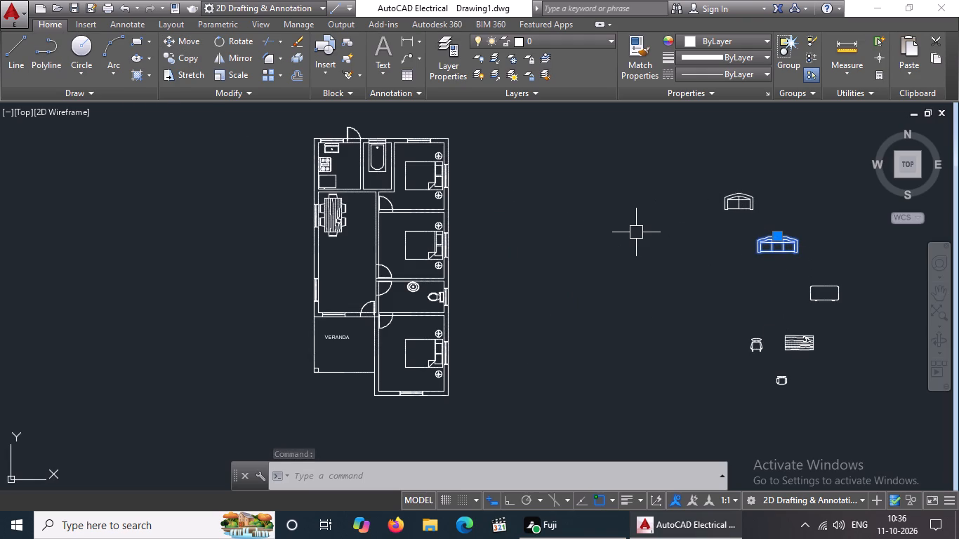
key("Escape")
left_click(777, 247)
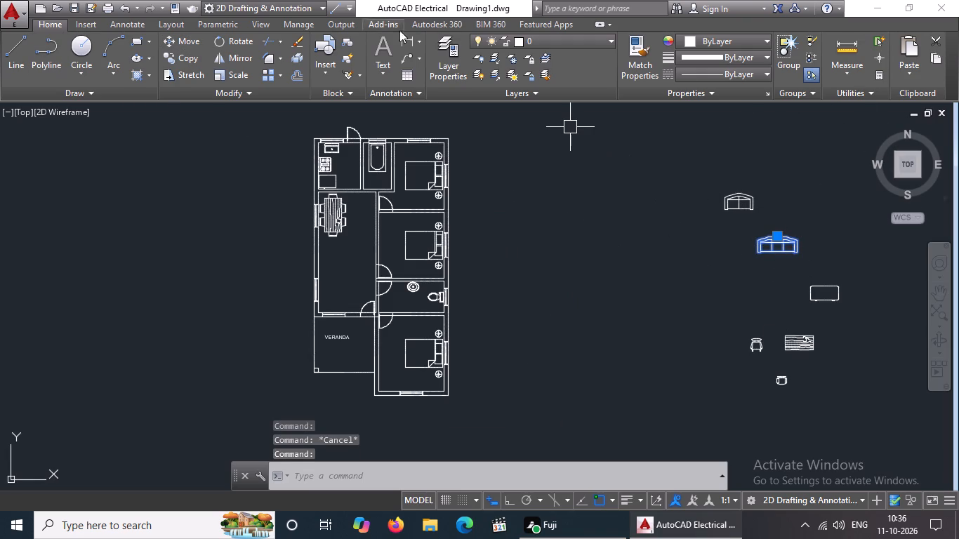
left_click(225, 36)
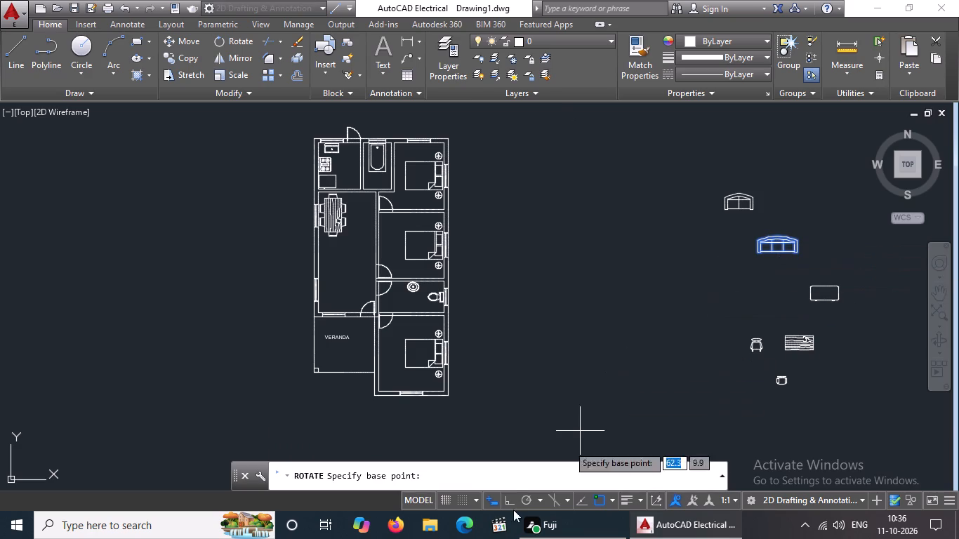
left_click(500, 497)
left_click(509, 499)
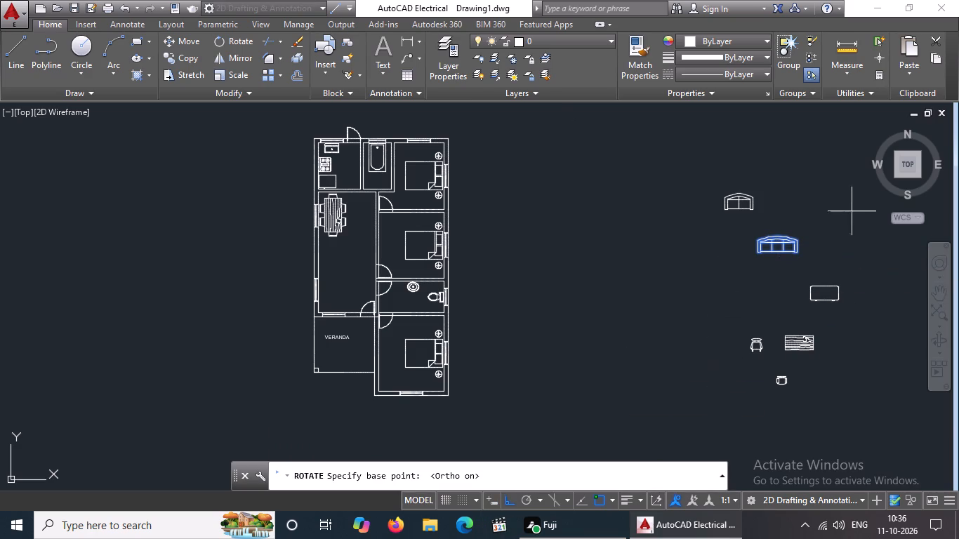
left_click(791, 241)
left_click(789, 213)
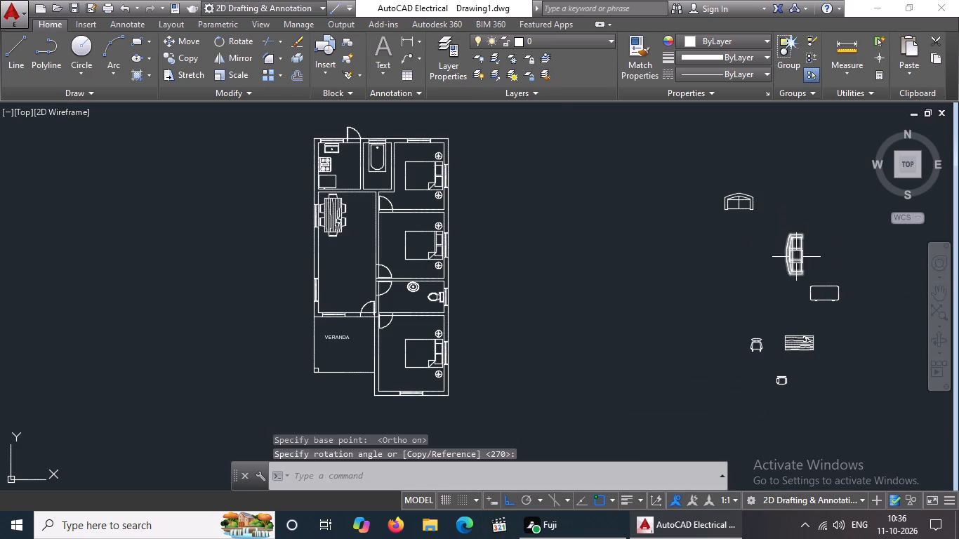
Move the three-seat sofa with Ortho off into the southwest corner of the large room, beside the lower west window.
left_click(797, 257)
left_click(181, 33)
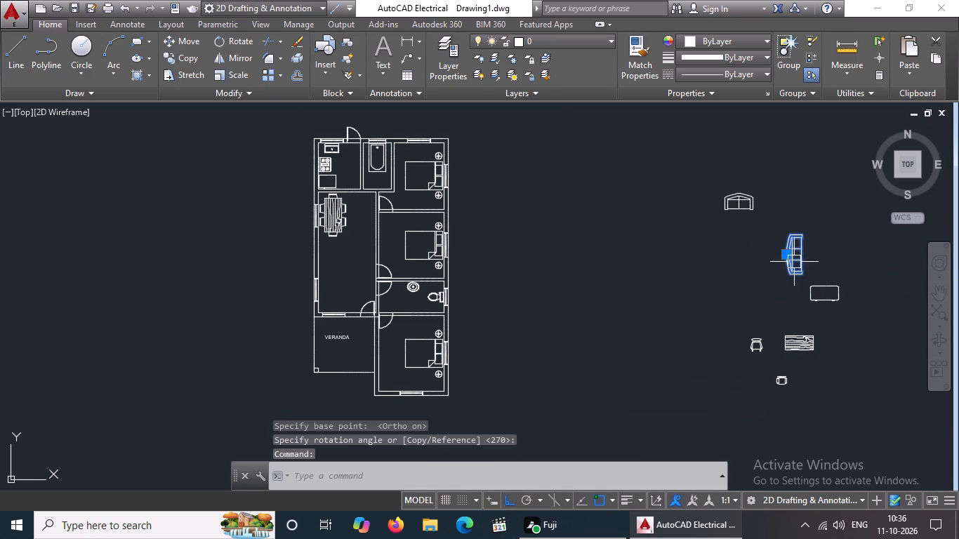
left_click(183, 38)
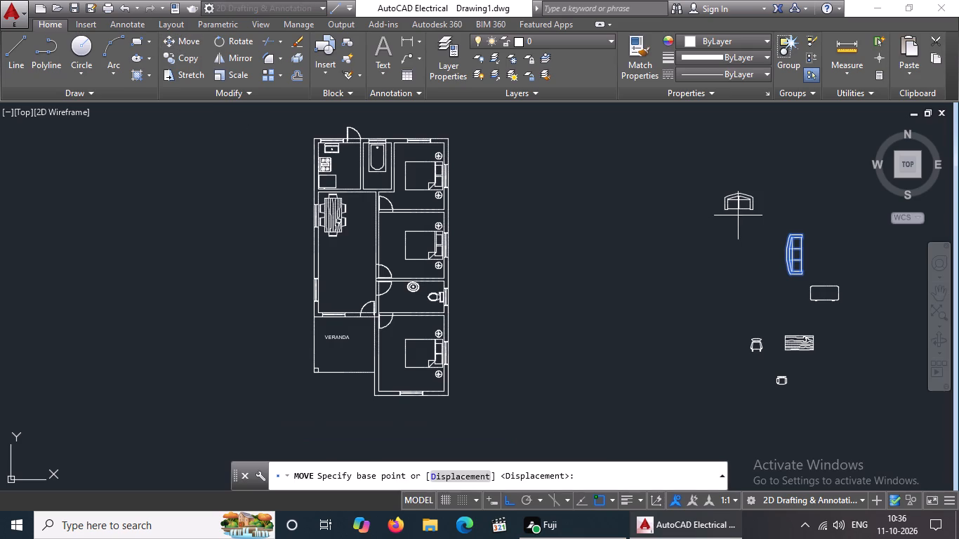
left_click_drag(805, 249, 778, 250)
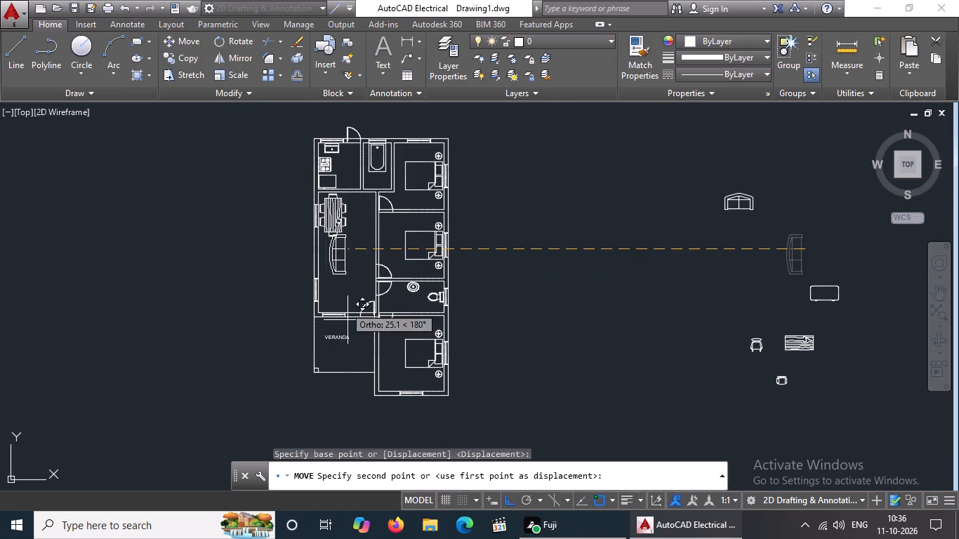
left_click(507, 498)
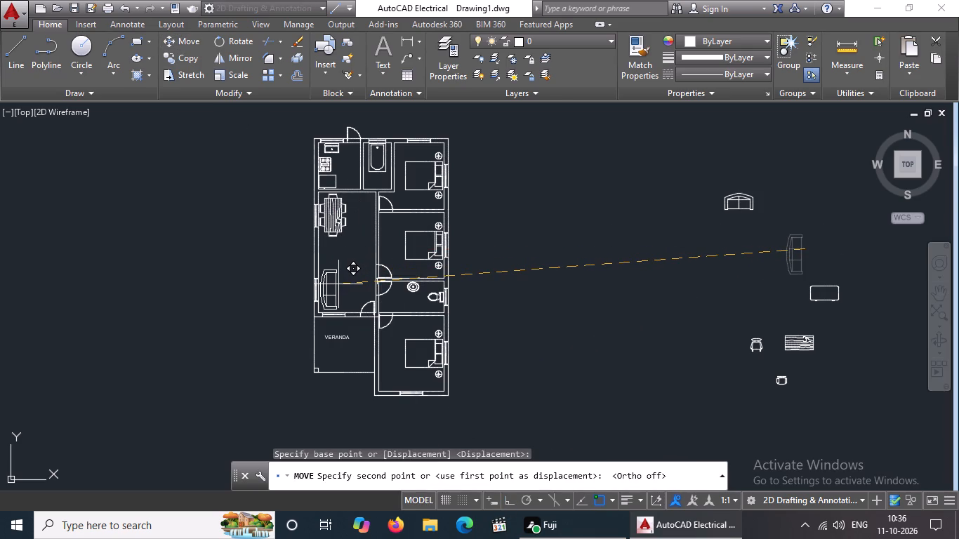
left_click(338, 284)
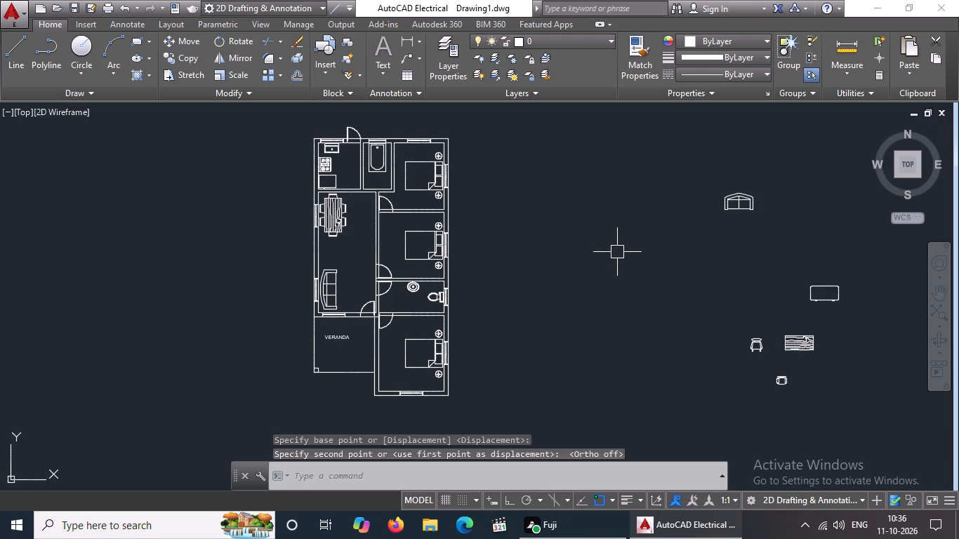
Rotate the loose wood-grained table a quarter turn clockwise with Ortho on, so its long side runs north-south.
left_click(800, 339)
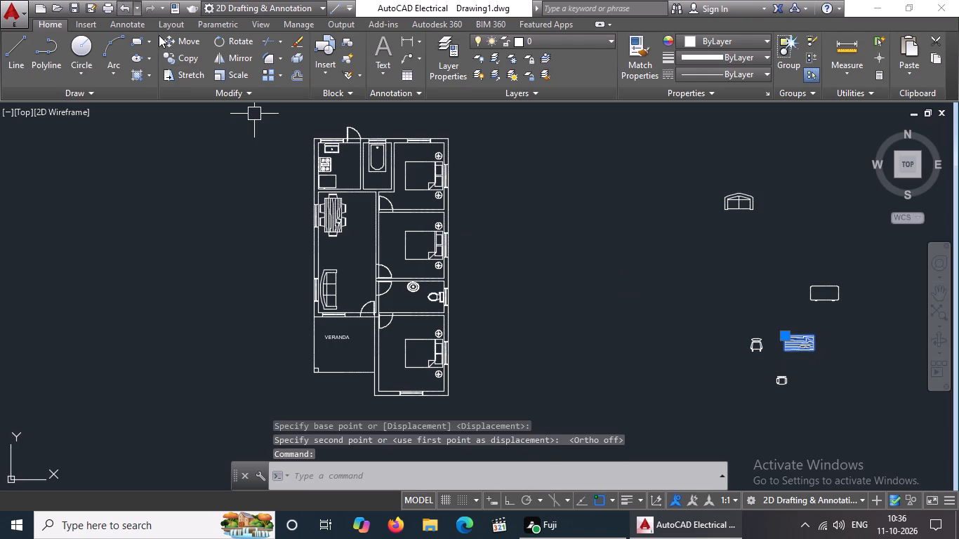
left_click(242, 39)
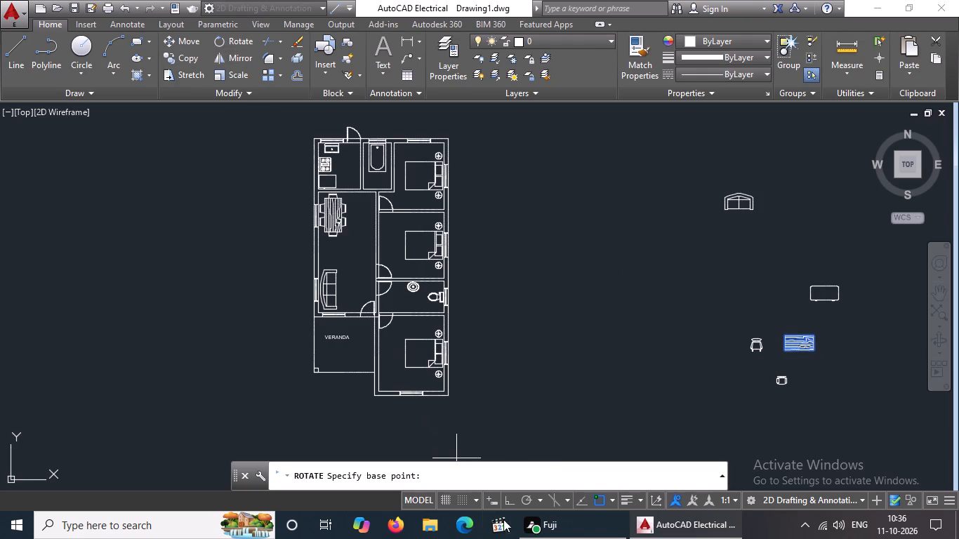
left_click(507, 497)
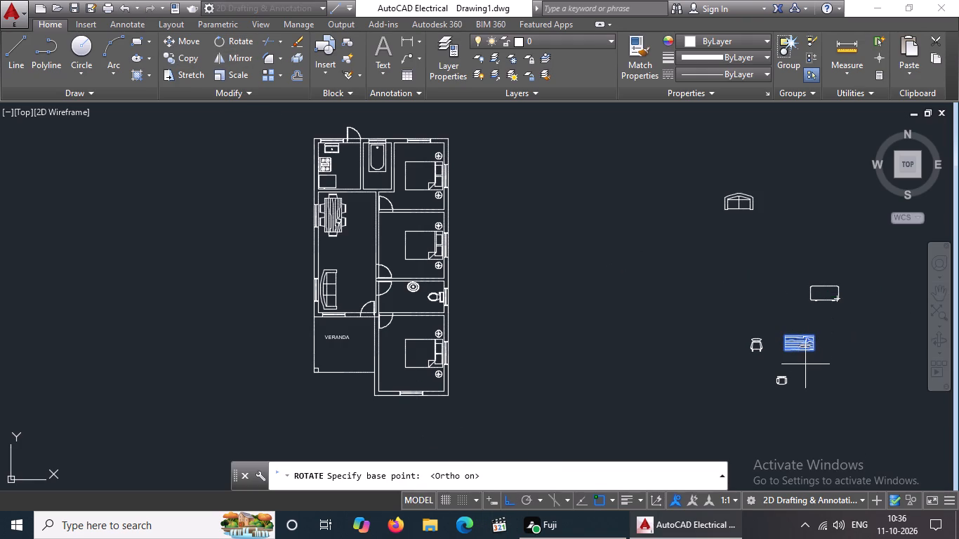
left_click(808, 342)
left_click(790, 420)
Move the wood-grained table with Ortho off into the large room, just east of the three-seat sofa as a coffee table.
left_click(814, 341)
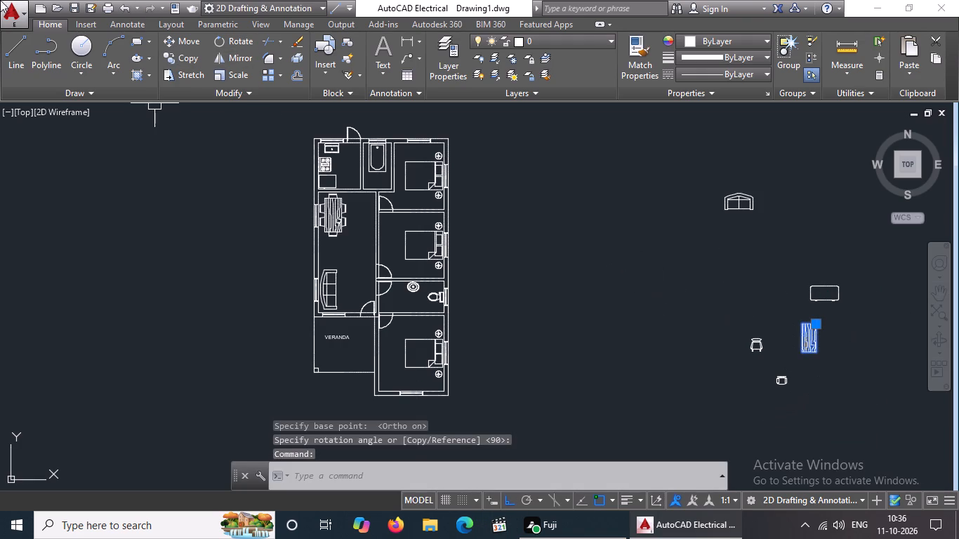
left_click(170, 38)
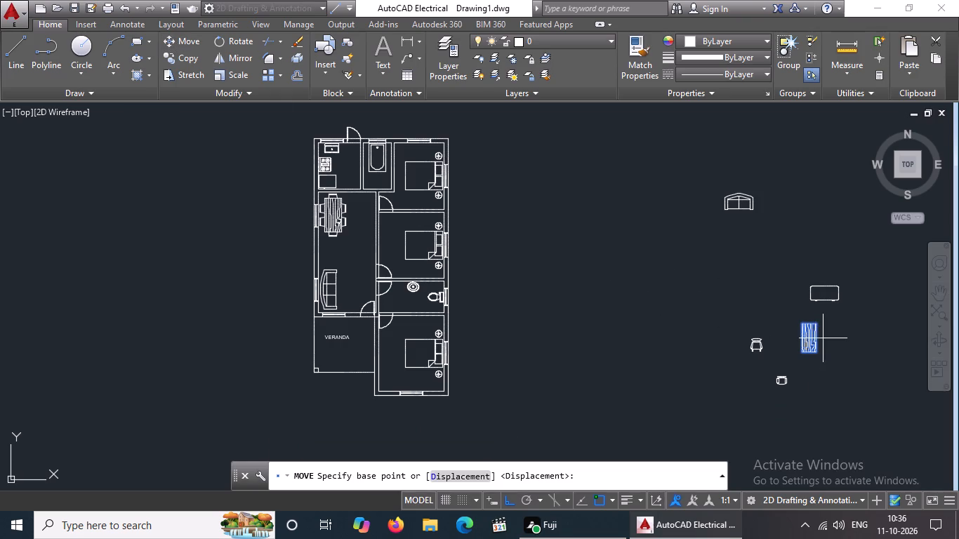
left_click_drag(812, 338, 798, 335)
scroll(351, 260, "up", 3)
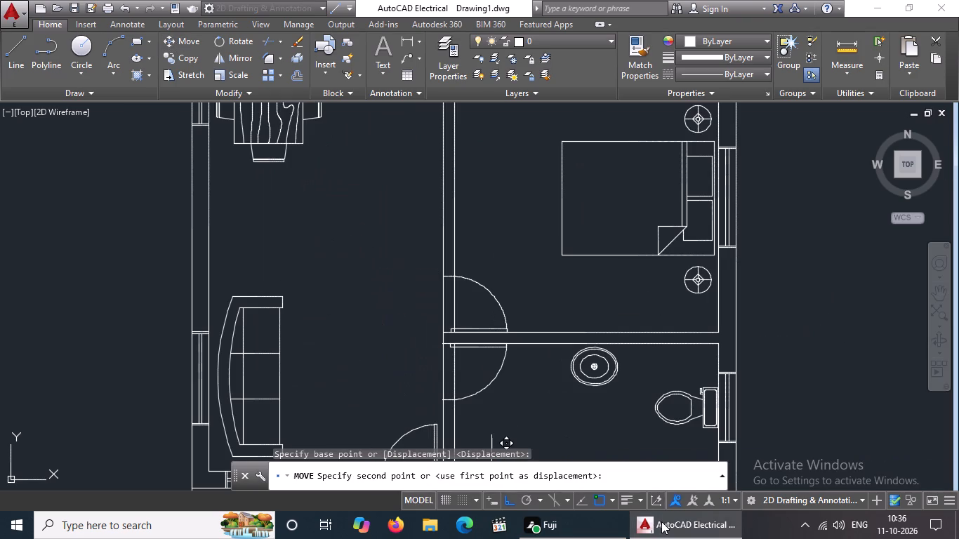
left_click(510, 498)
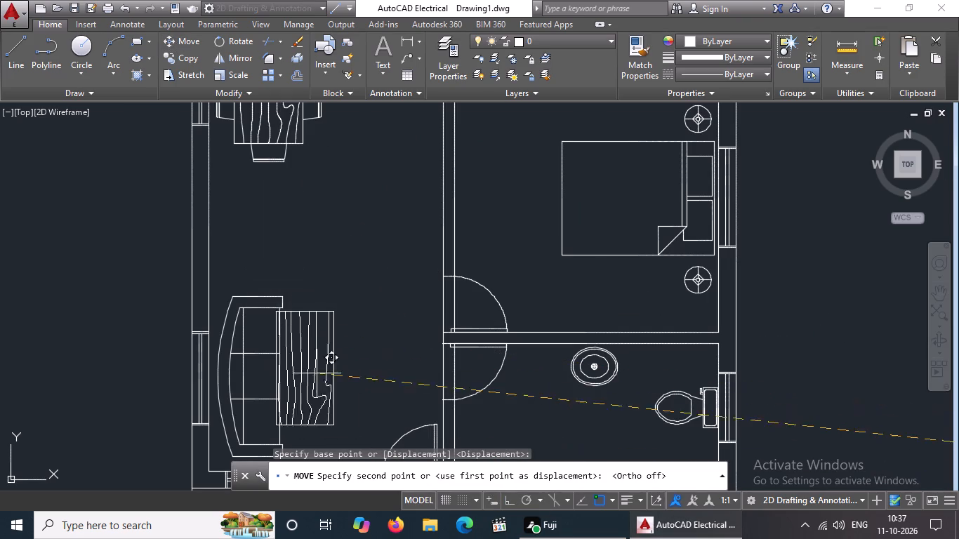
left_click(329, 380)
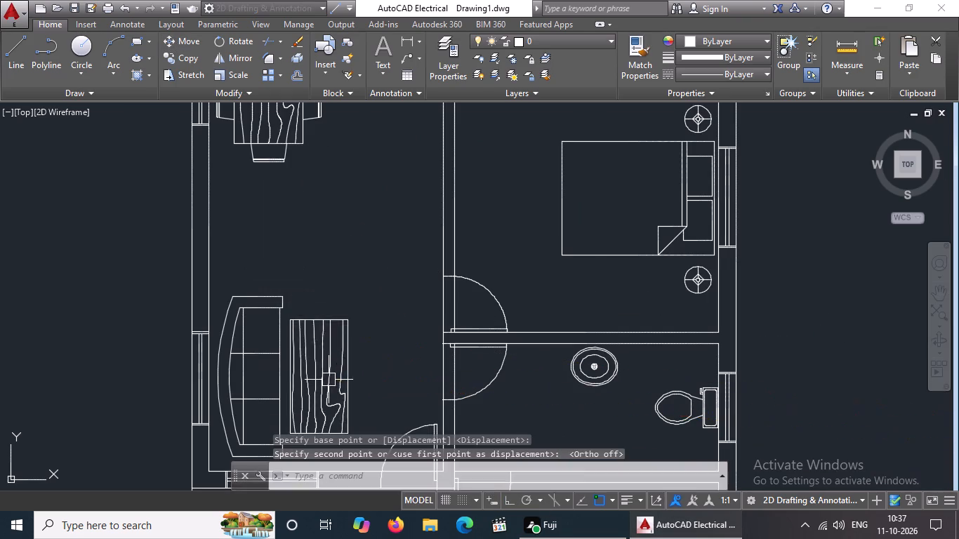
Copy the northern of the two loose chairs east of the house, placing one copy just west of the original.
scroll(387, 356, "down", 3)
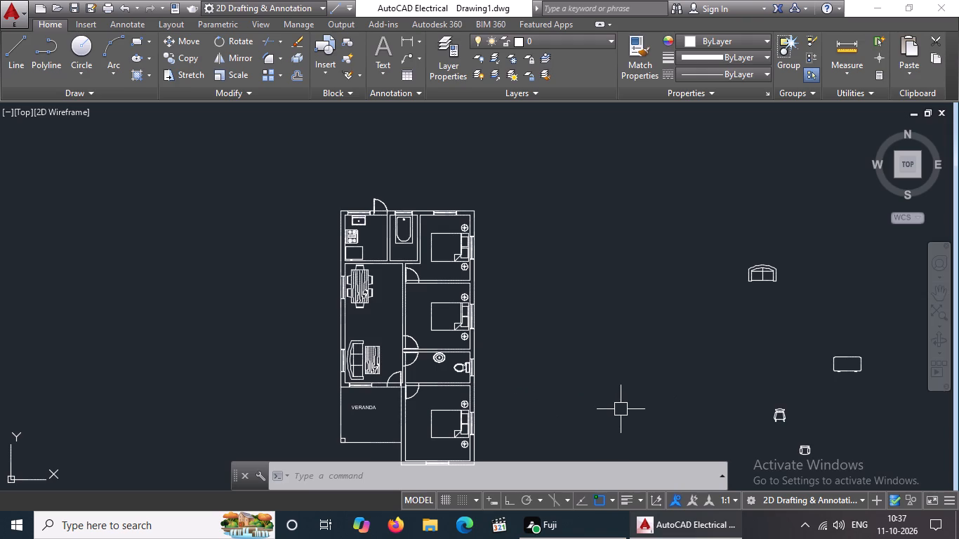
middle_click_drag(624, 410, 611, 309)
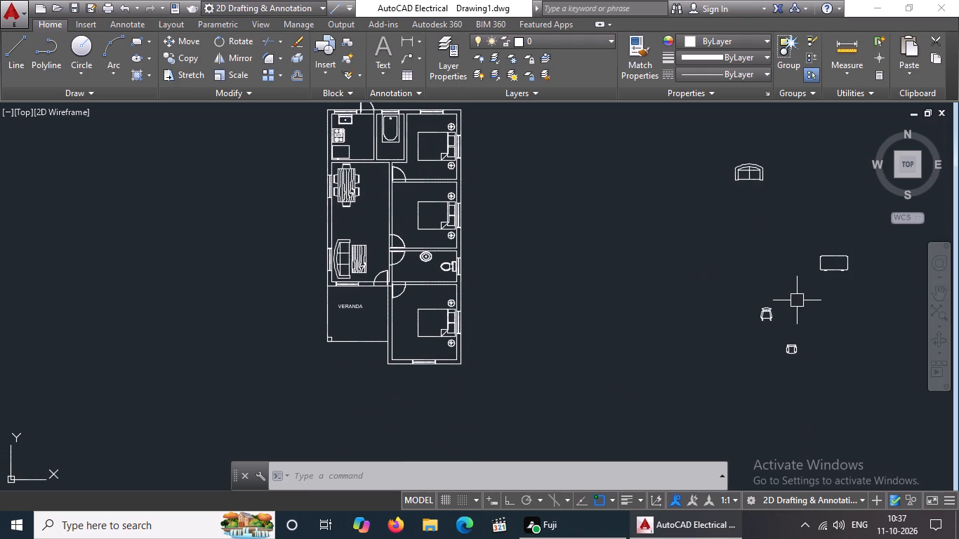
left_click(770, 310)
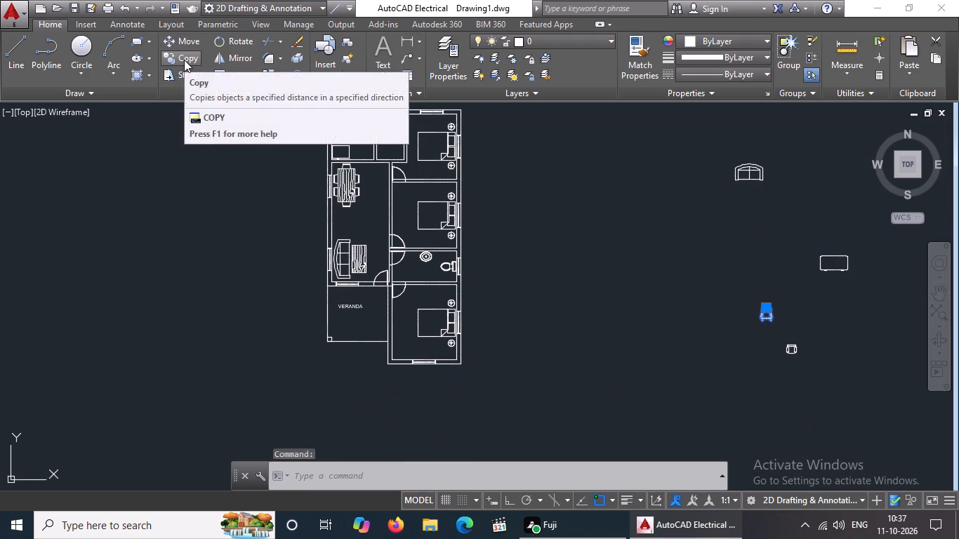
left_click(184, 60)
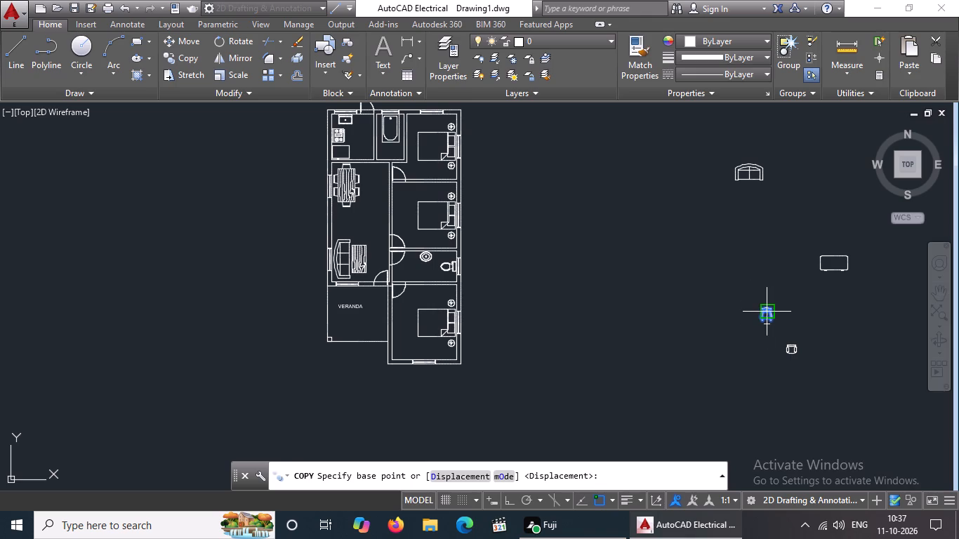
left_click(768, 307)
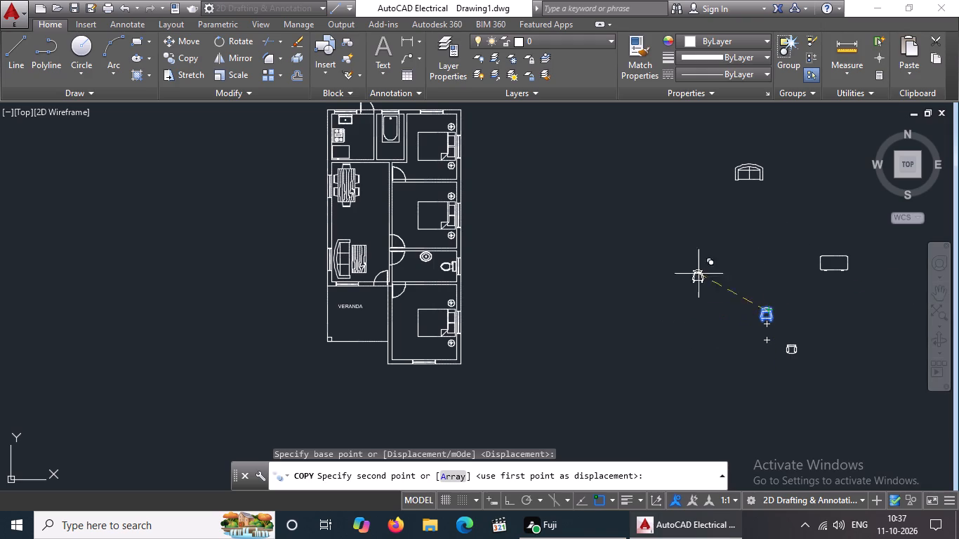
left_click(750, 305)
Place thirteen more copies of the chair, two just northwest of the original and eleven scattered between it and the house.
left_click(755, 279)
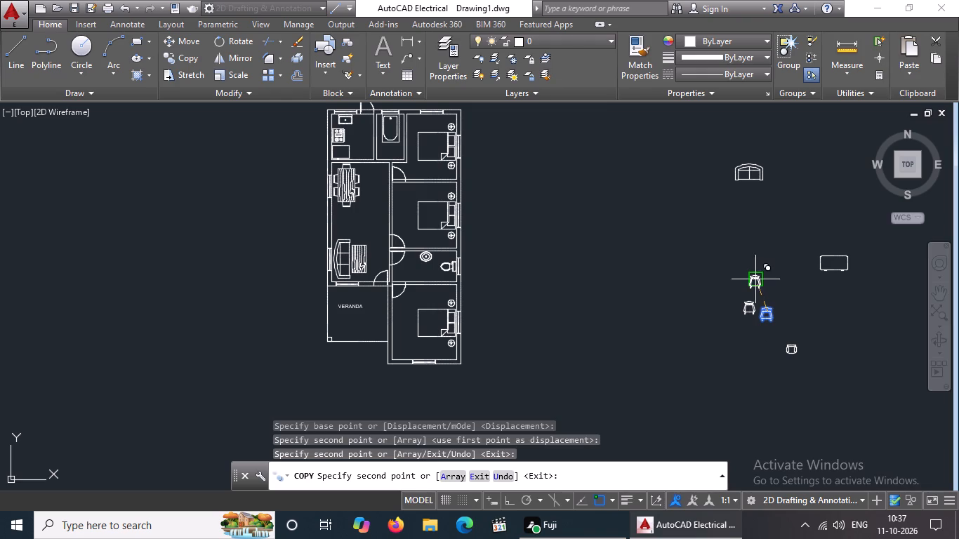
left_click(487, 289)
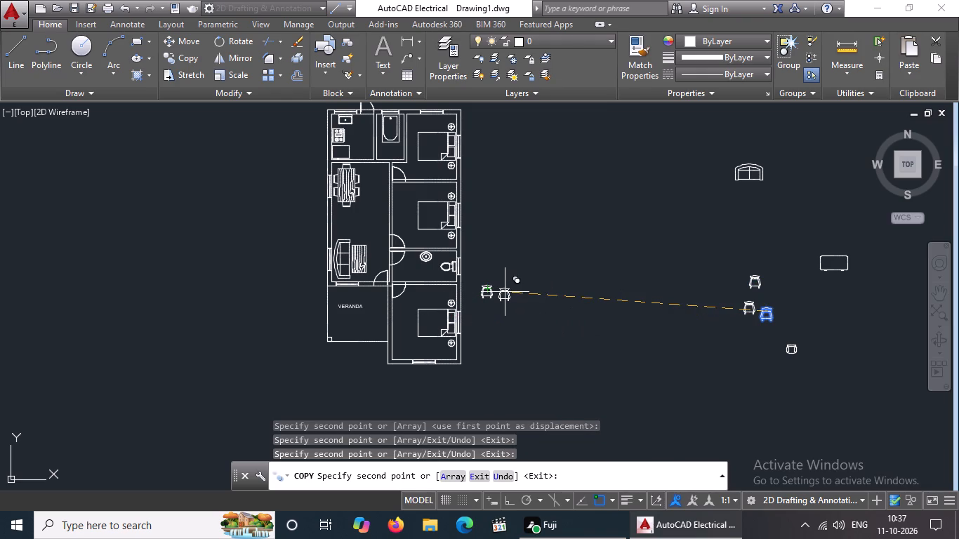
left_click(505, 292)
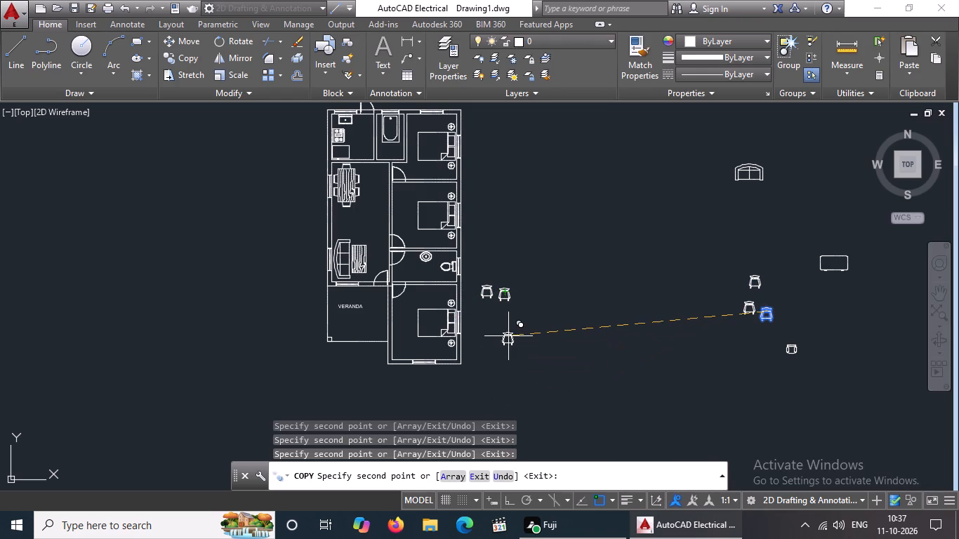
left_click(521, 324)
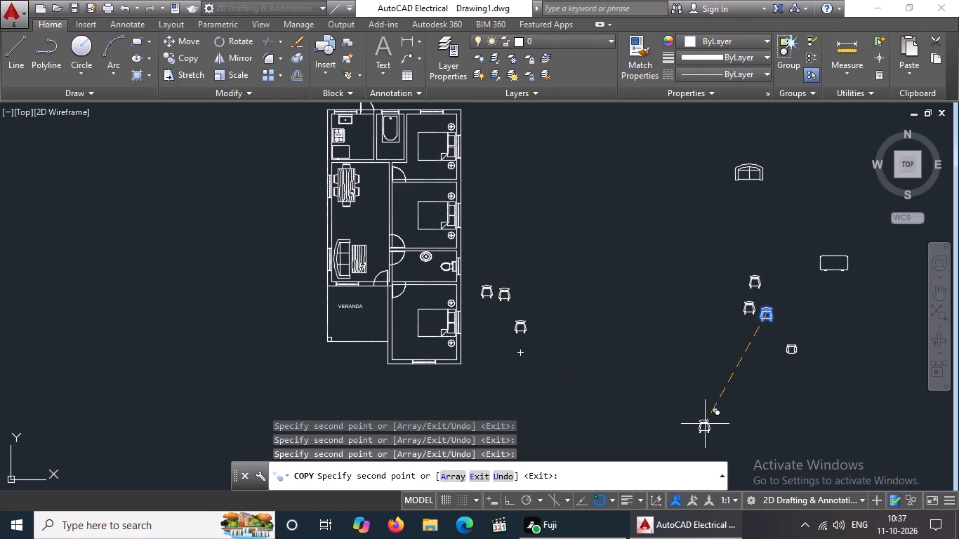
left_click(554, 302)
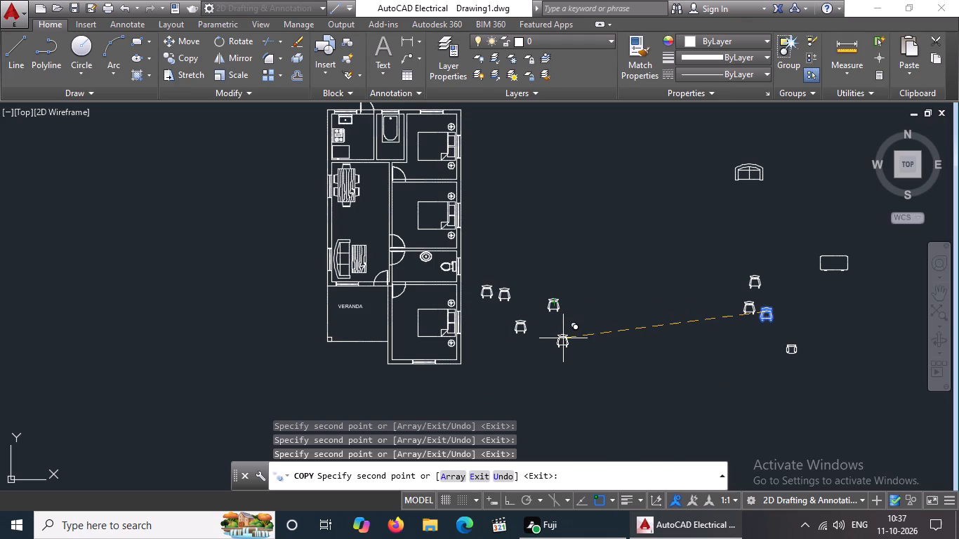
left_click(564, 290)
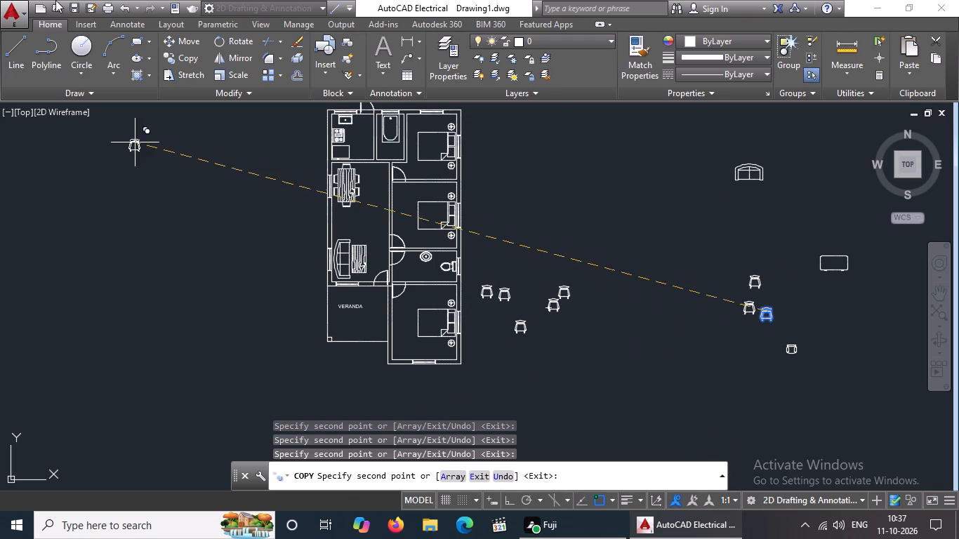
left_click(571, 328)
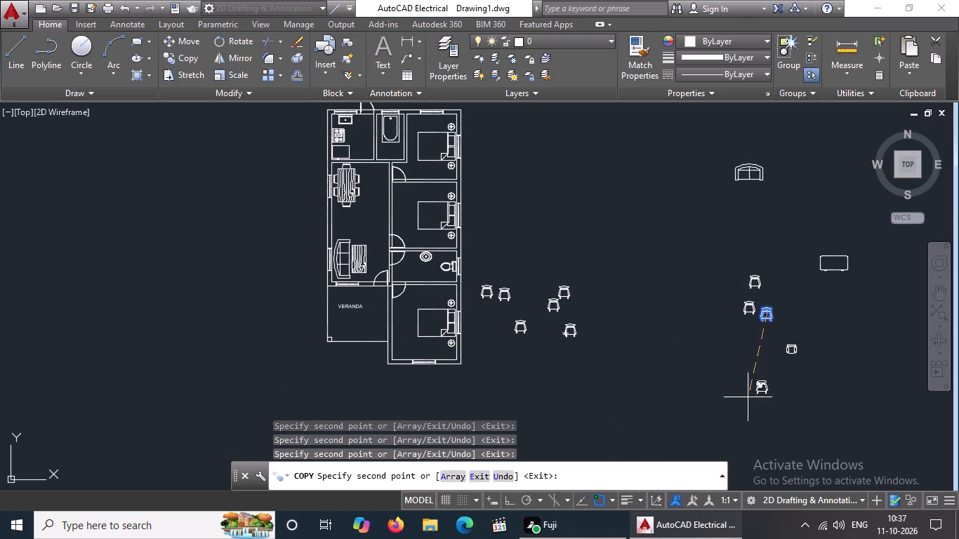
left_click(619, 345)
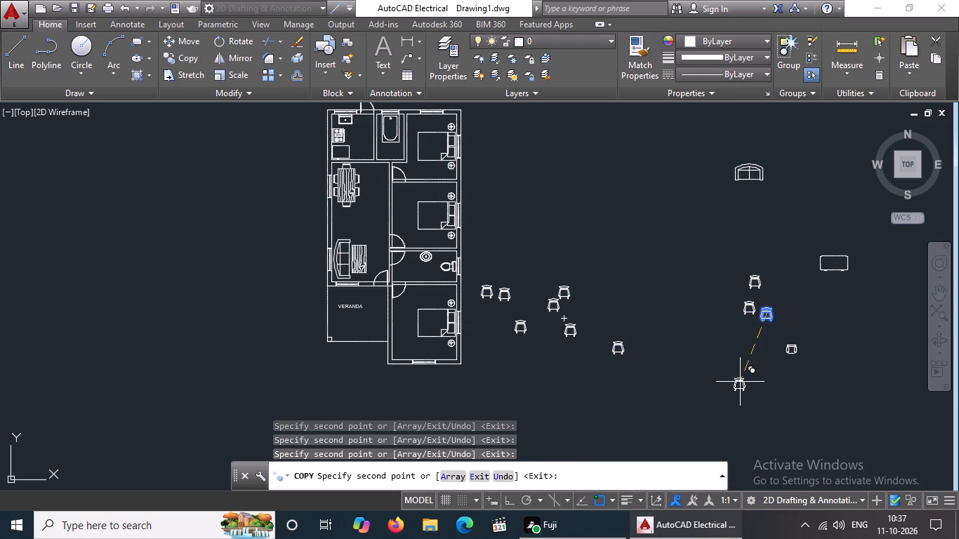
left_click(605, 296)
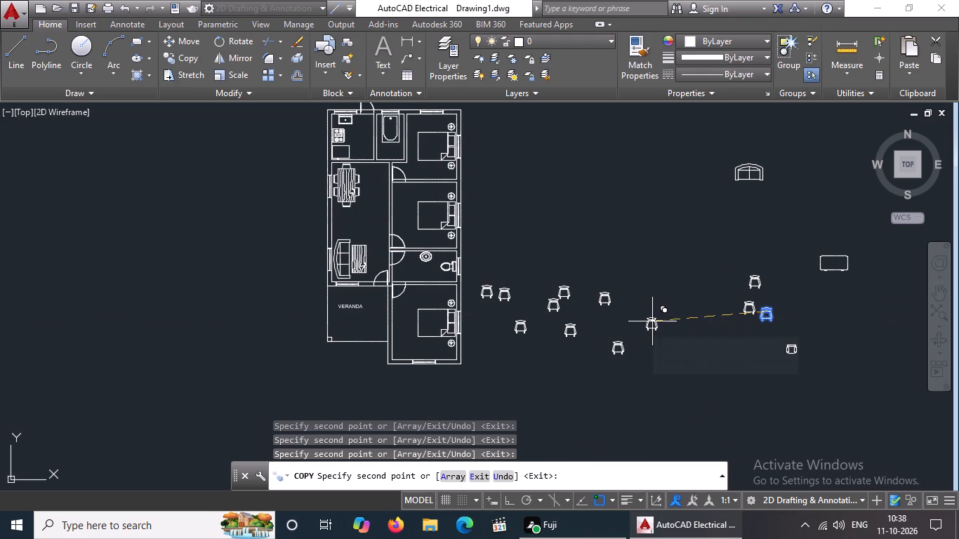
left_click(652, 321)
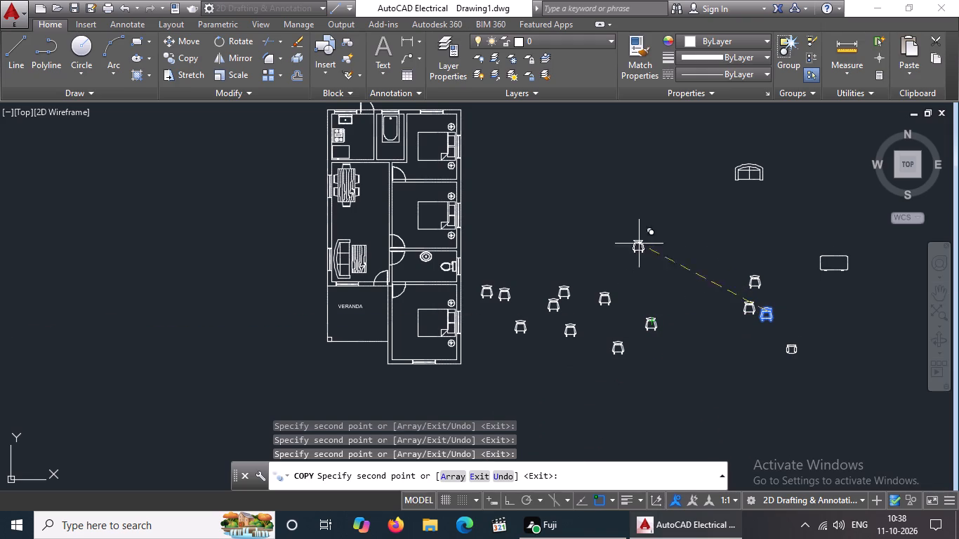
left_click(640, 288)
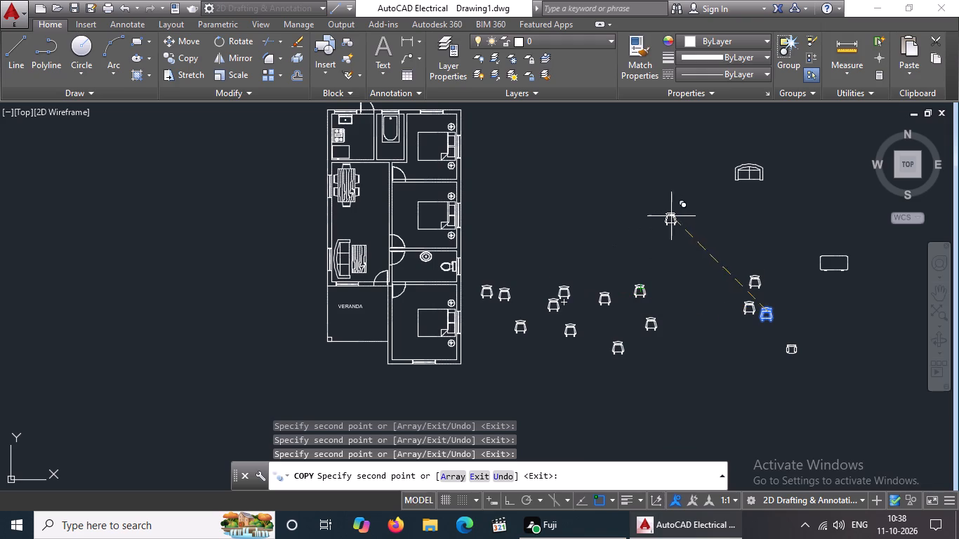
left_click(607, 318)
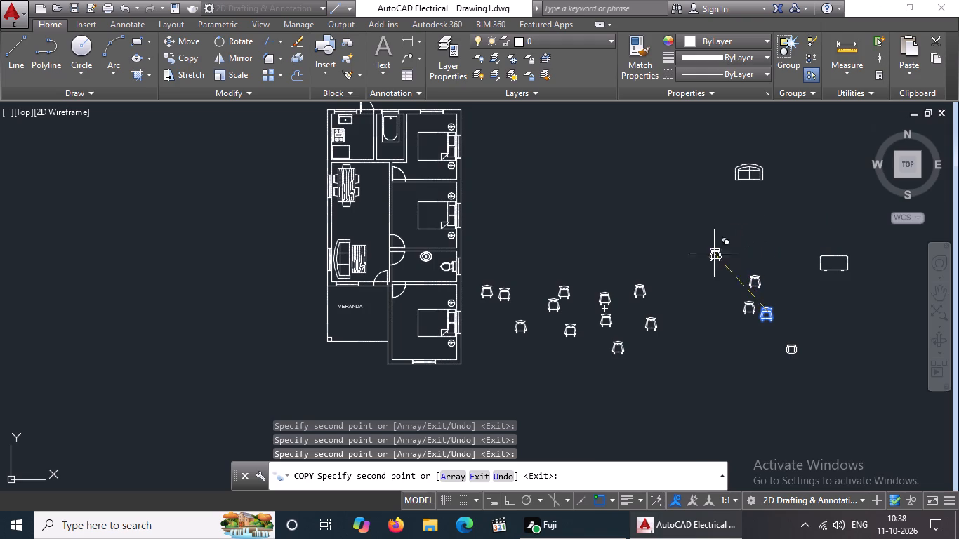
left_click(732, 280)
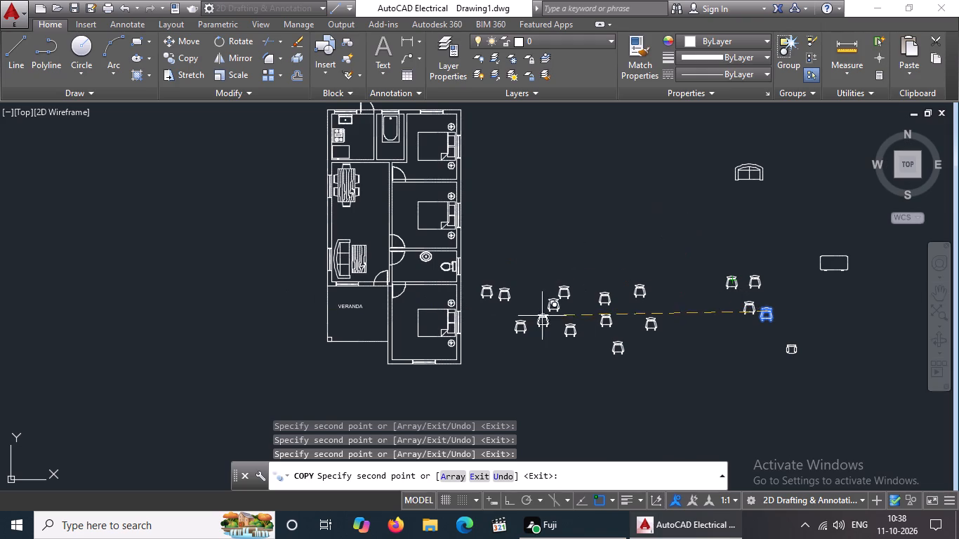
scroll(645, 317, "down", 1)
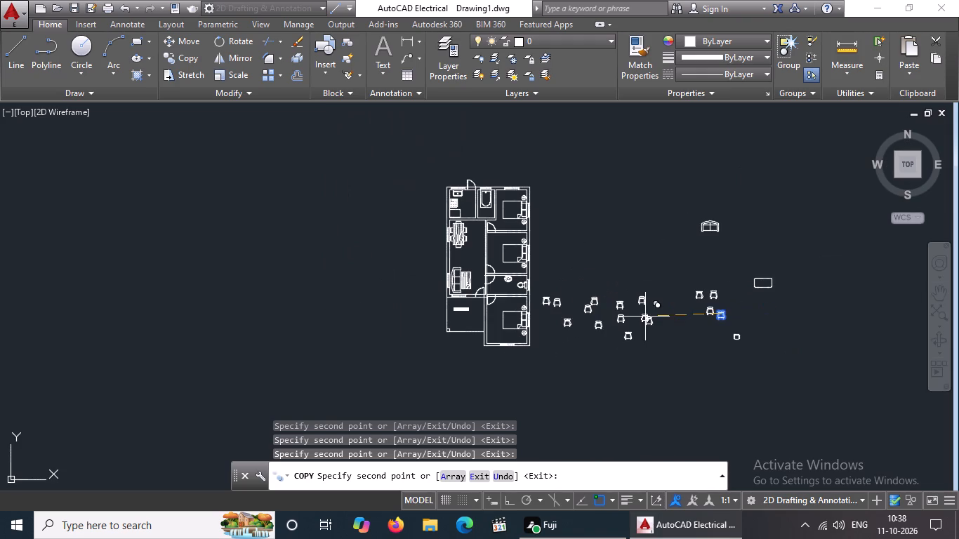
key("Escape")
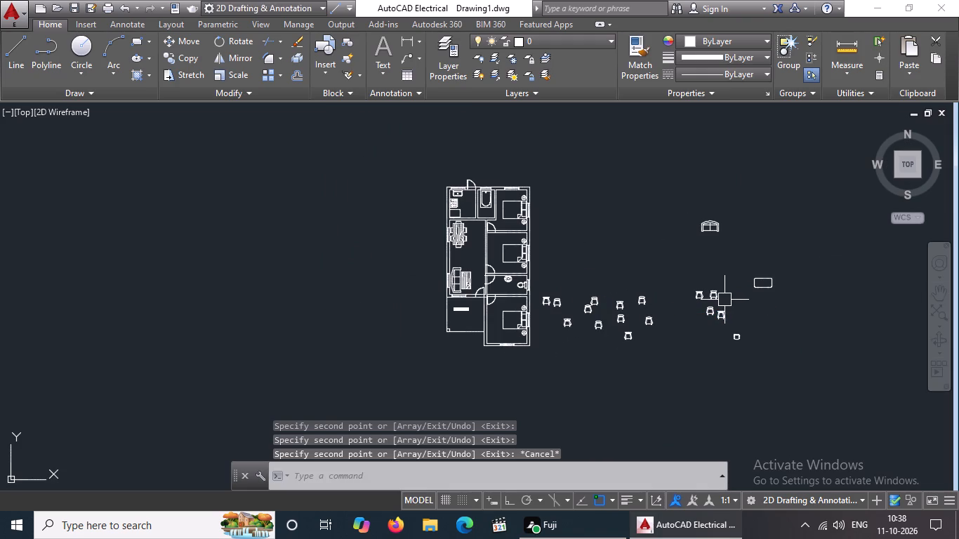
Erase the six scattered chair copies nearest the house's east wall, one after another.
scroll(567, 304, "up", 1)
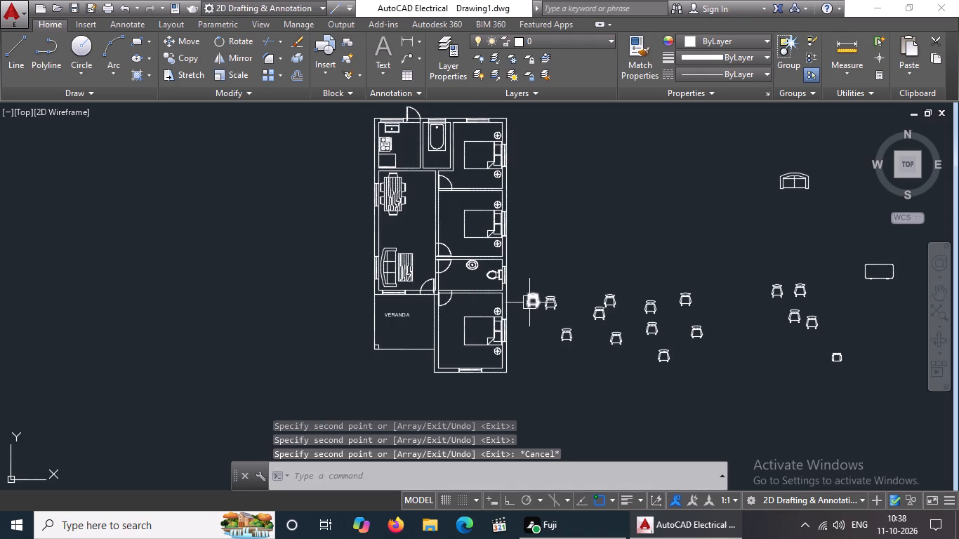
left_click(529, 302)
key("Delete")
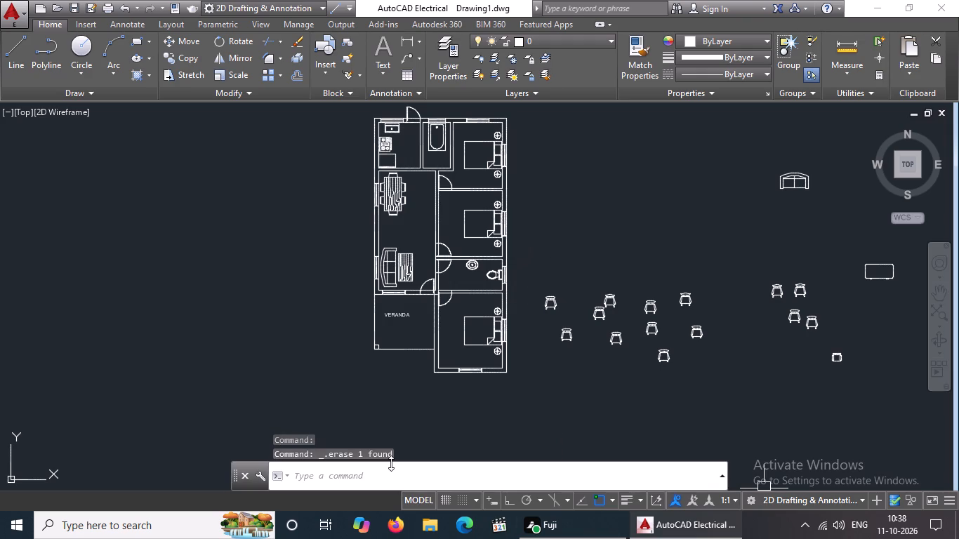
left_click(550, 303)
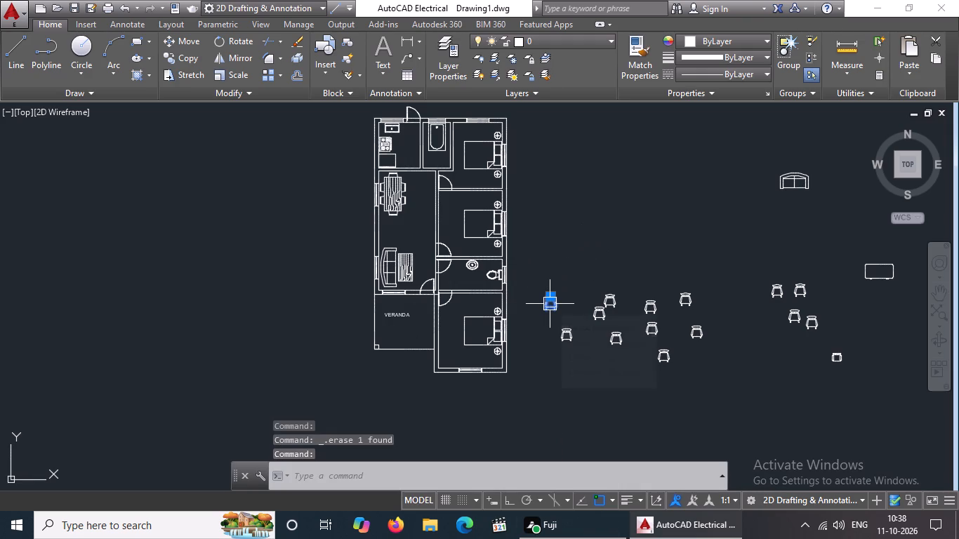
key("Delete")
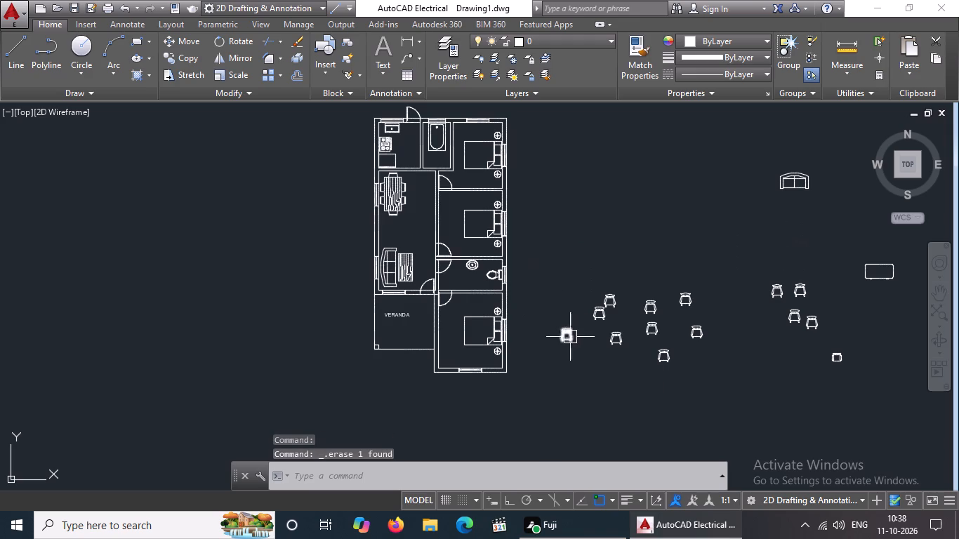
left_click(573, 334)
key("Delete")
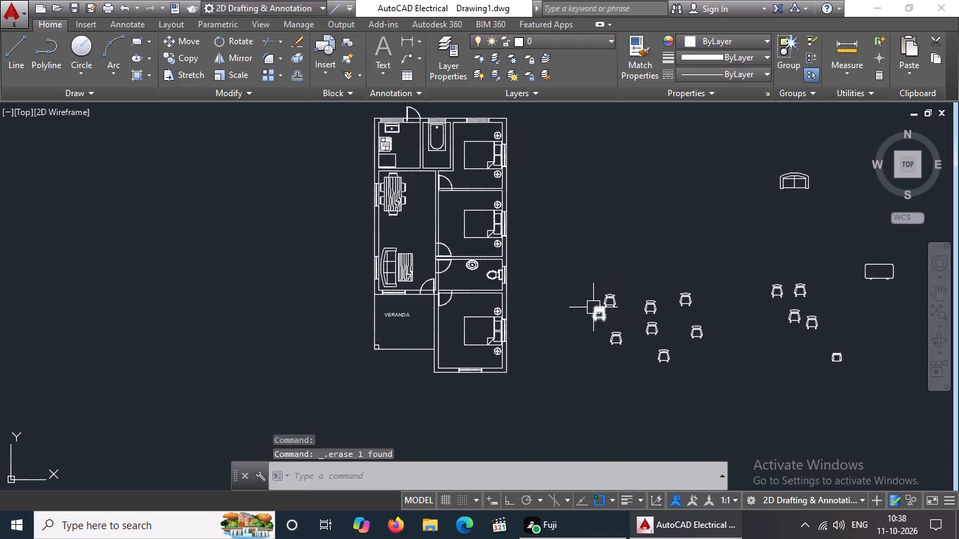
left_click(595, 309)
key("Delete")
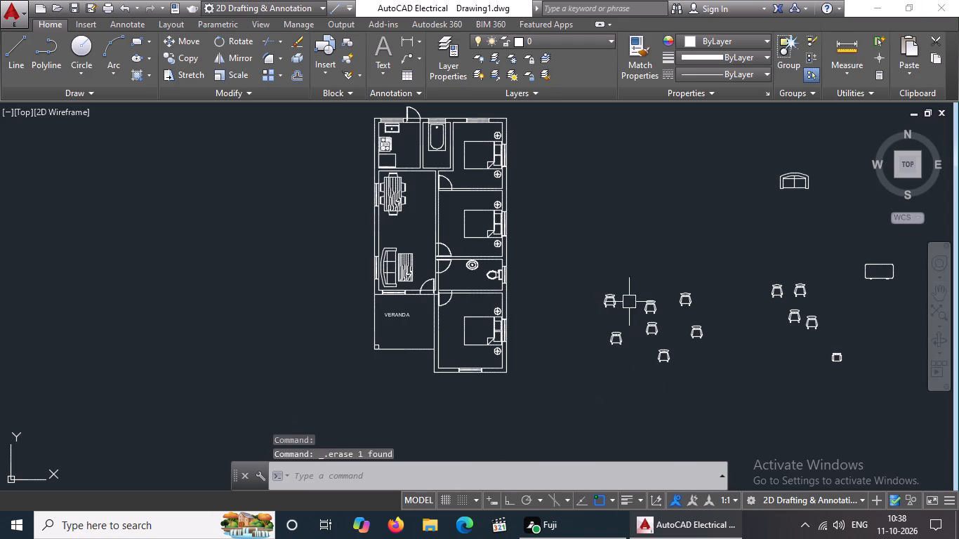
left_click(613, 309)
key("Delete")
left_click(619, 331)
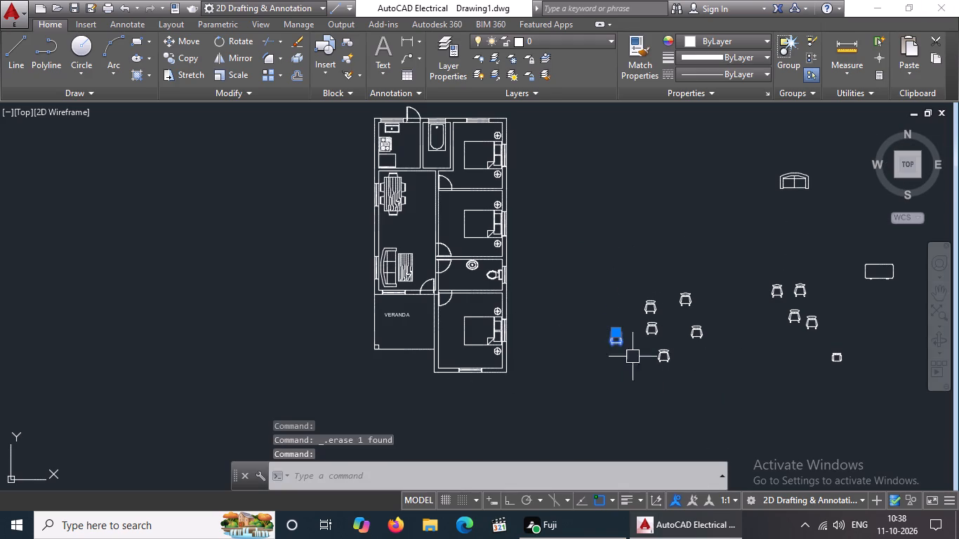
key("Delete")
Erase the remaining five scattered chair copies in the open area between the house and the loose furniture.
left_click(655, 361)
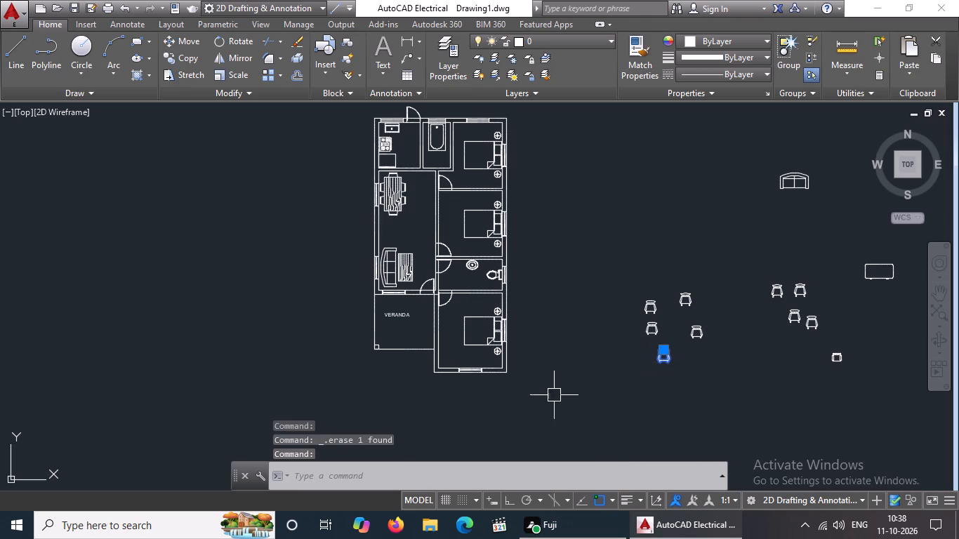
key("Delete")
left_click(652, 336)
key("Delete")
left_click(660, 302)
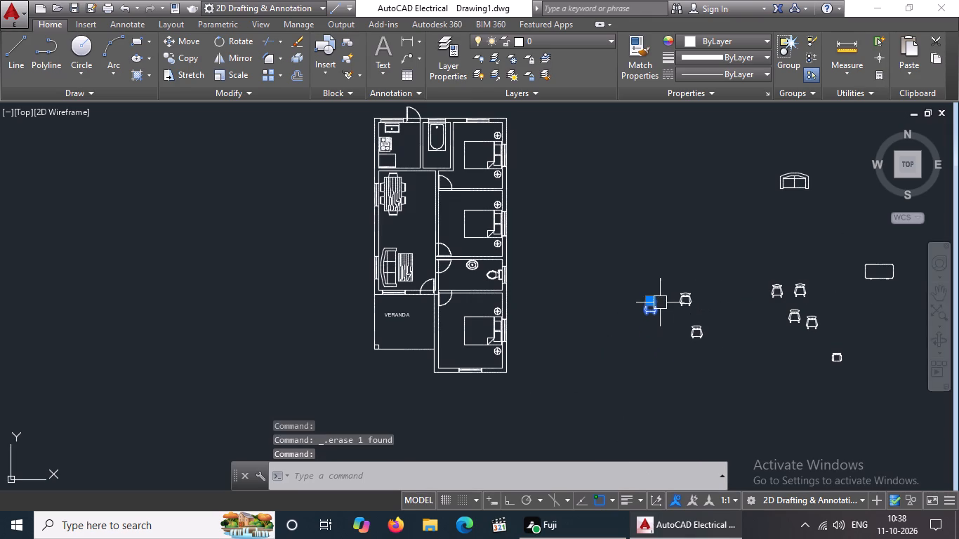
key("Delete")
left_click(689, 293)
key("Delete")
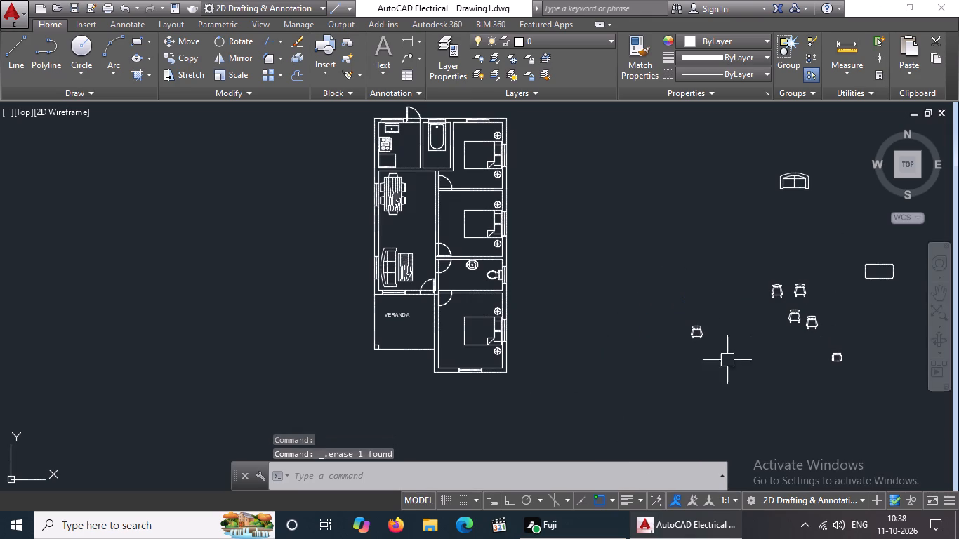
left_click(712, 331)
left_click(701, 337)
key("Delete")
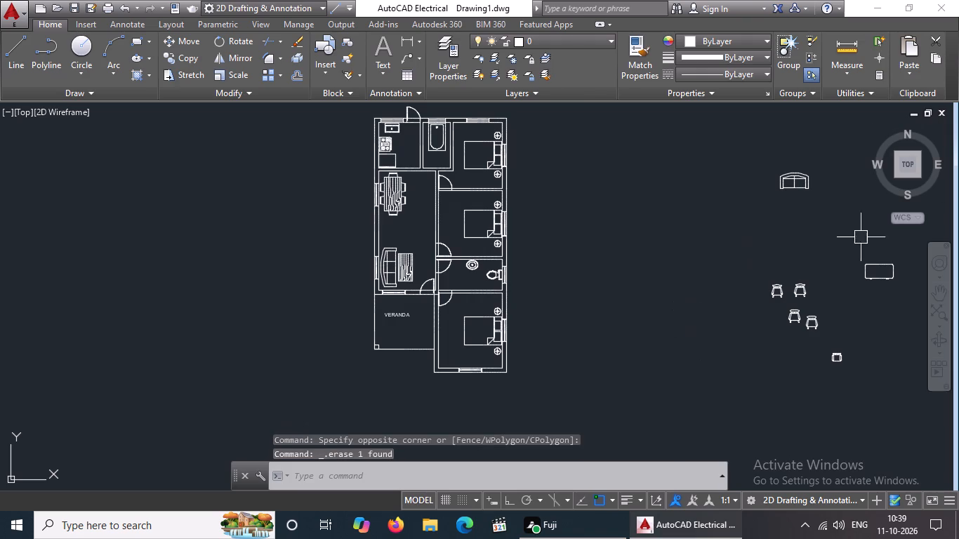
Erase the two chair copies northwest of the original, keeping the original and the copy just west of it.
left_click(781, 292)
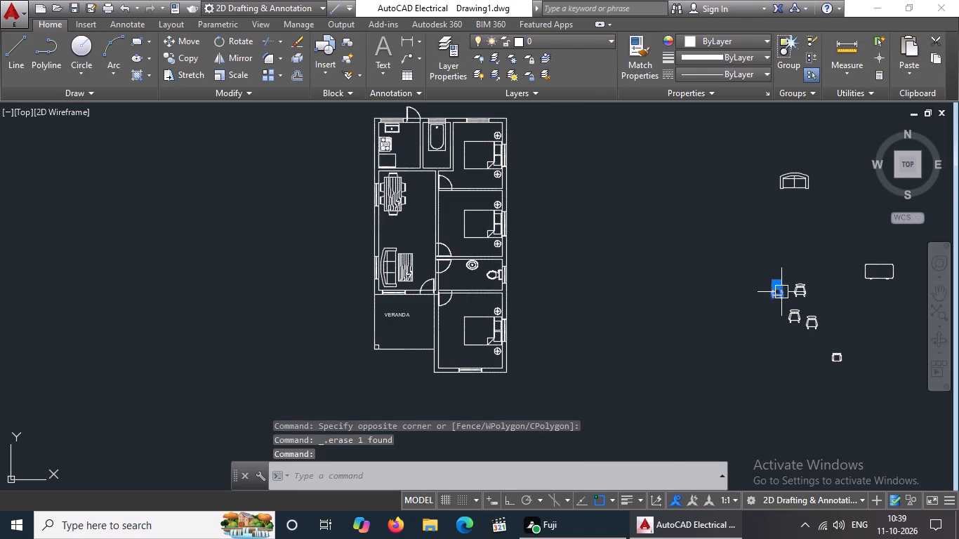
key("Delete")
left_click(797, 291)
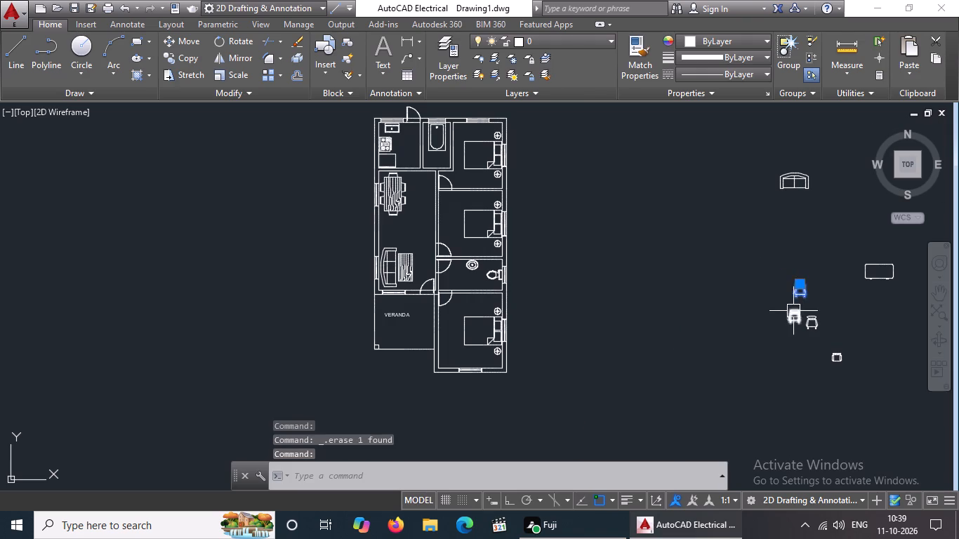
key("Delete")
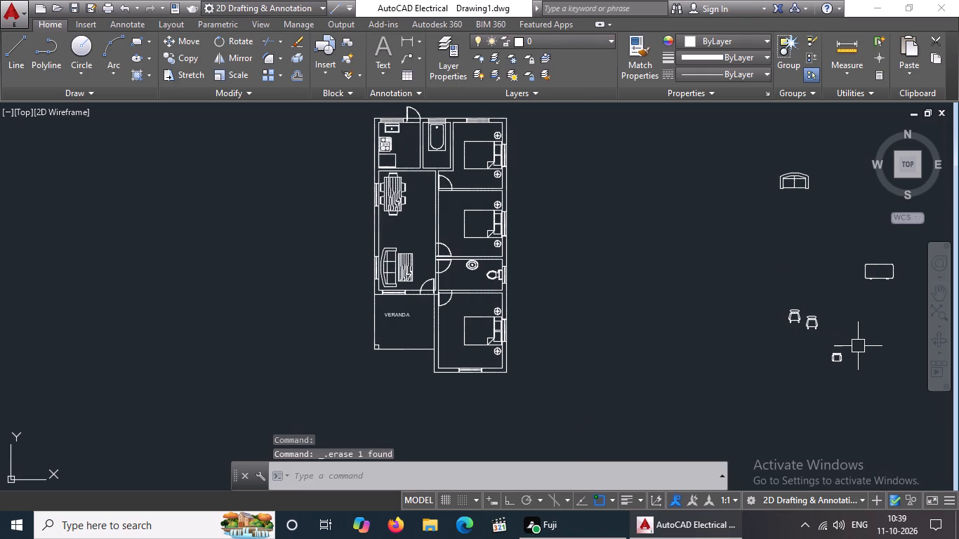
Move the western of the two loose chairs into the northwest corner of the veranda, beneath the living room window.
middle_click_drag(858, 345, 760, 362)
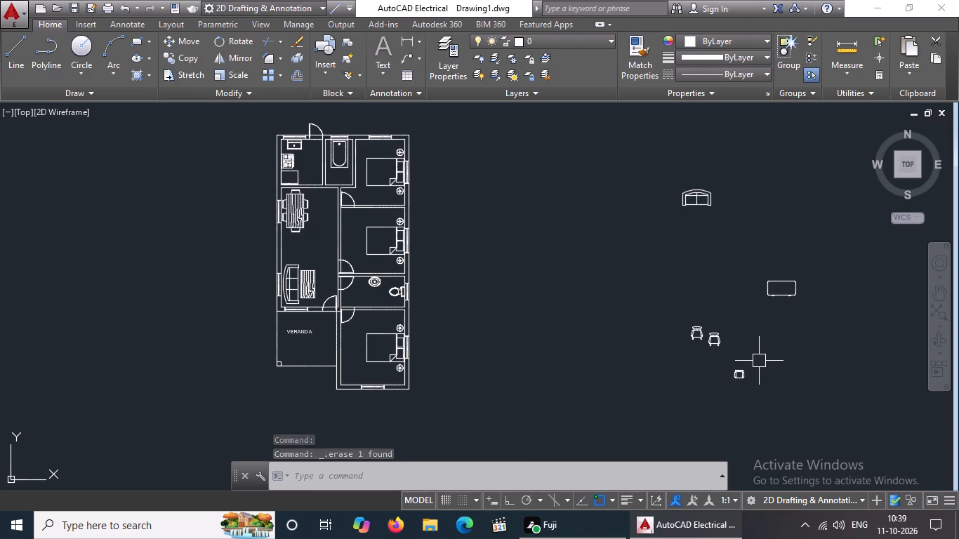
left_click(701, 340)
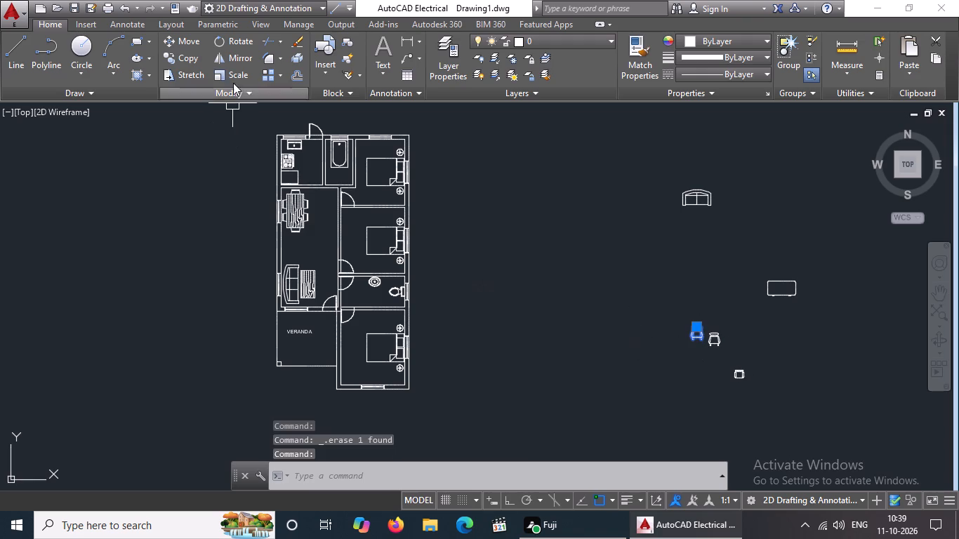
left_click_drag(183, 37, 190, 46)
left_click(703, 328)
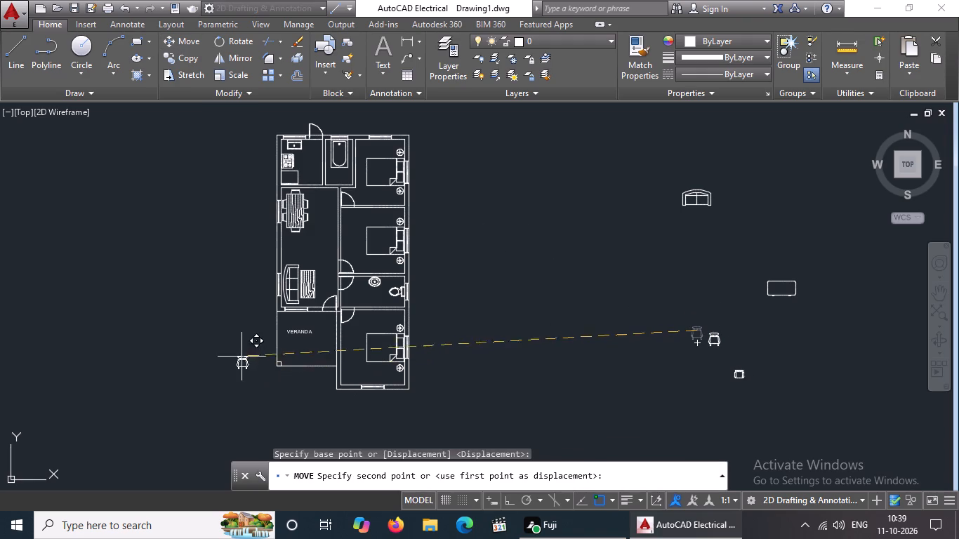
scroll(298, 340, "up", 2)
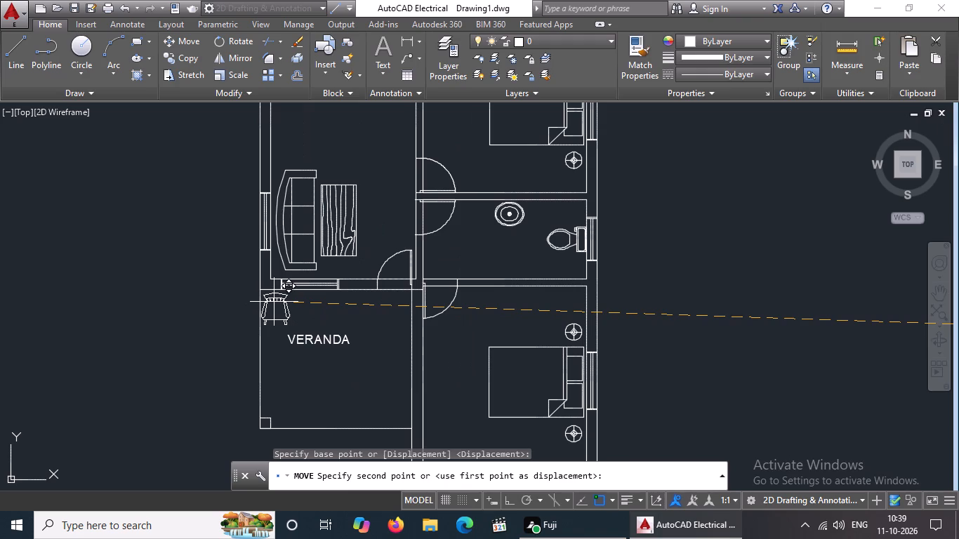
left_click(274, 302)
Move the other loose matching chair onto the veranda, just east of the first chair and above the VERANDA label.
scroll(385, 304, "down", 1)
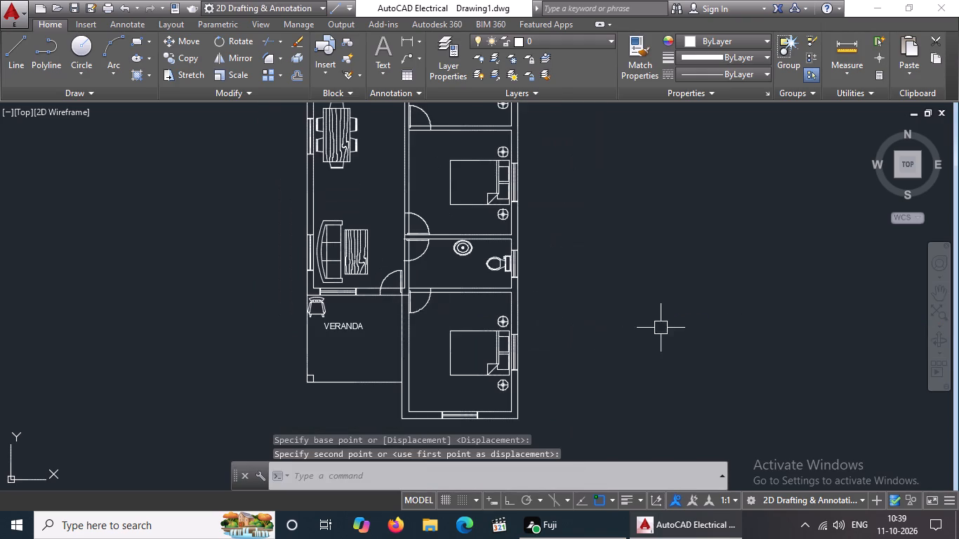
scroll(795, 310, "down", 2)
left_click(886, 324)
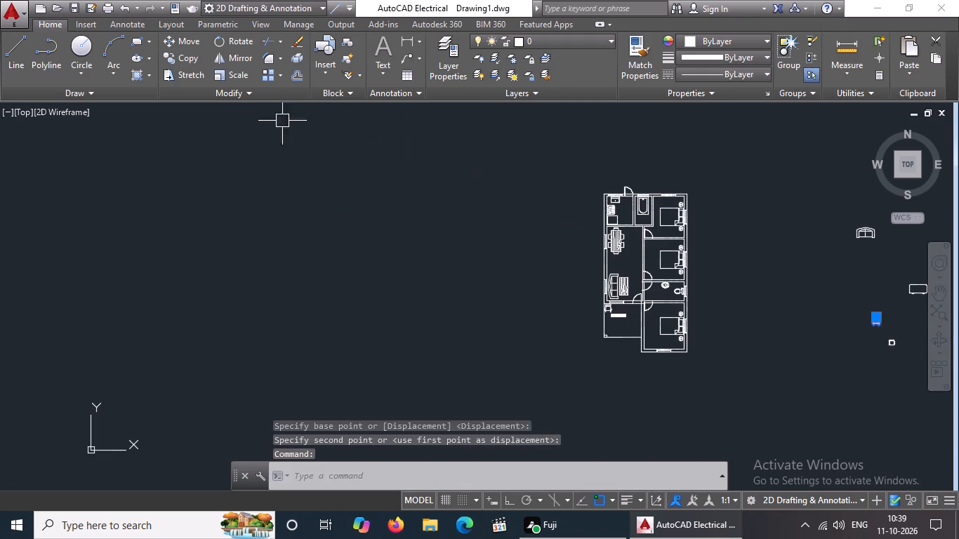
left_click(174, 42)
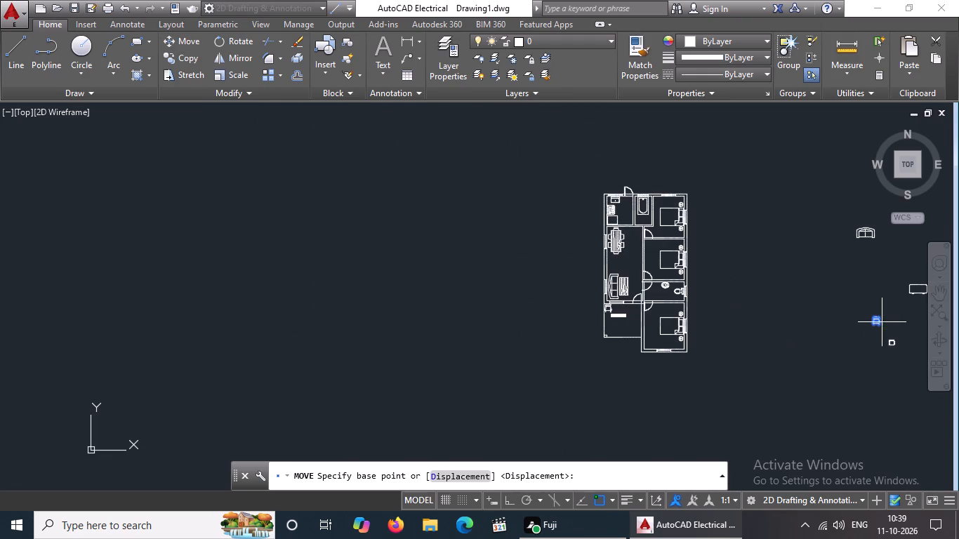
left_click(877, 323)
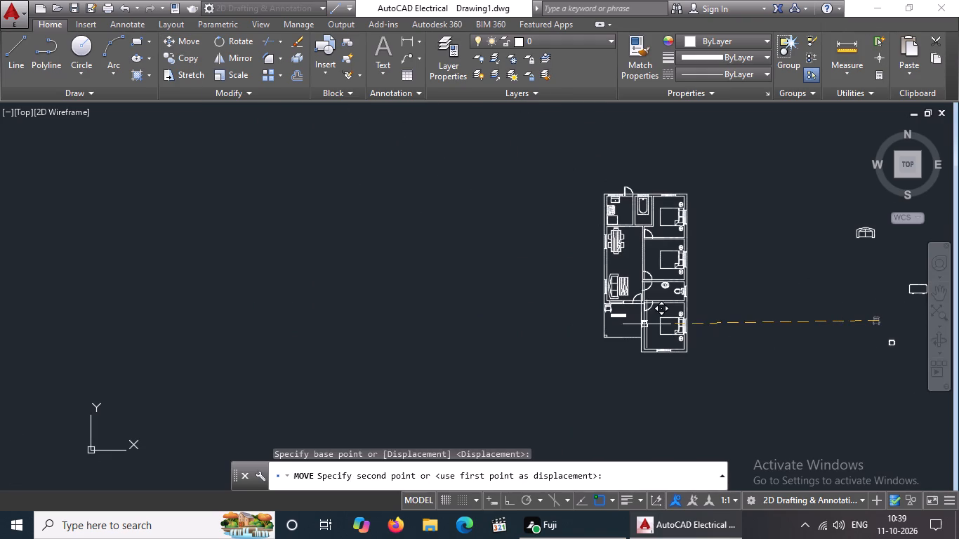
scroll(646, 324, "up", 2)
scroll(574, 286, "up", 2)
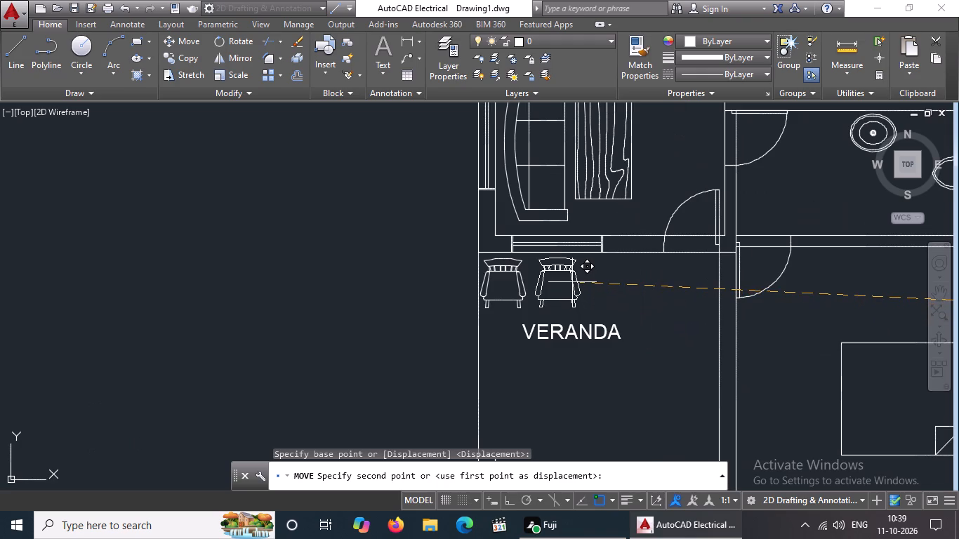
left_click(570, 282)
Move the remaining small loose armchair into the northernmost bedroom, just below the north window and above the bed.
scroll(741, 296, "down", 3)
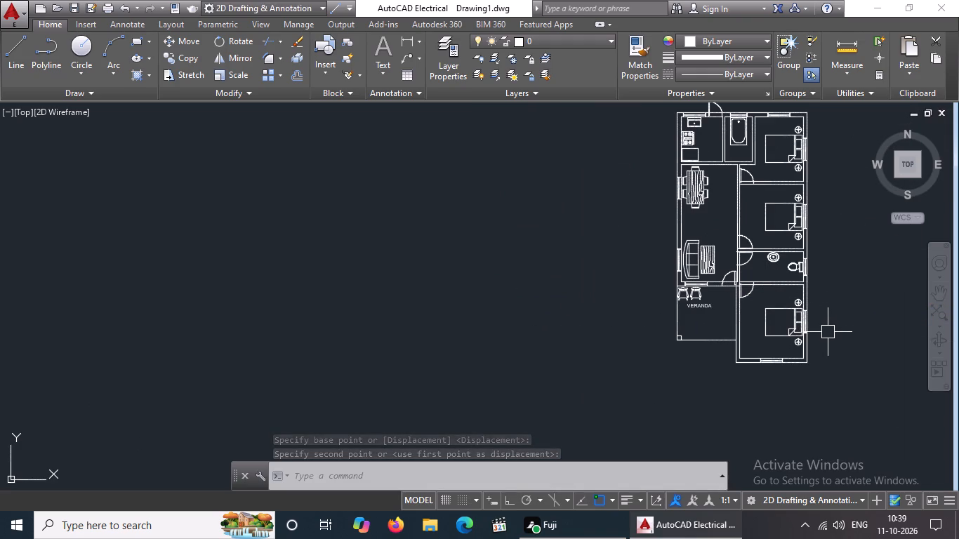
scroll(828, 332, "down", 1)
middle_click_drag(858, 327, 651, 328)
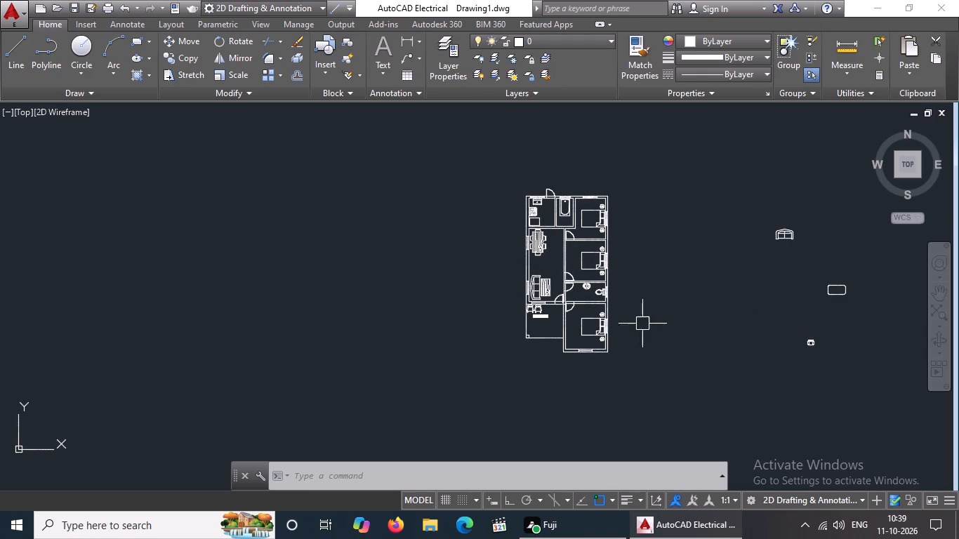
scroll(855, 349, "up", 2)
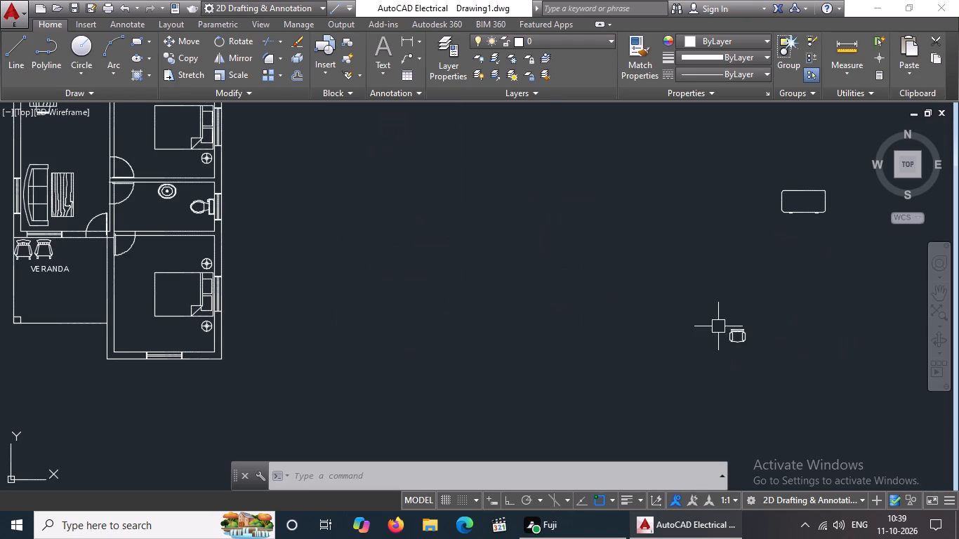
left_click(720, 324)
left_click(773, 357)
left_click_drag(194, 42, 202, 48)
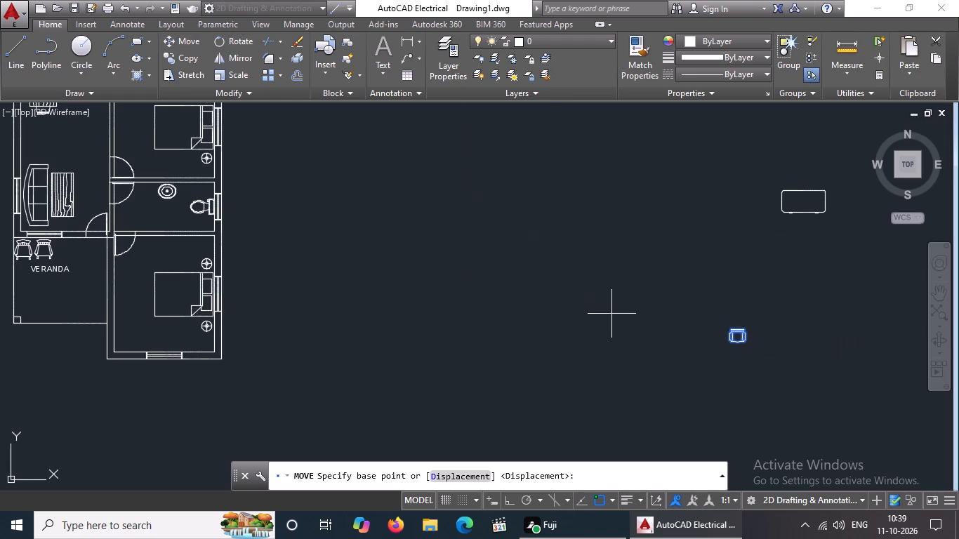
left_click(739, 337)
scroll(356, 331, "down", 2)
scroll(270, 234, "up", 1)
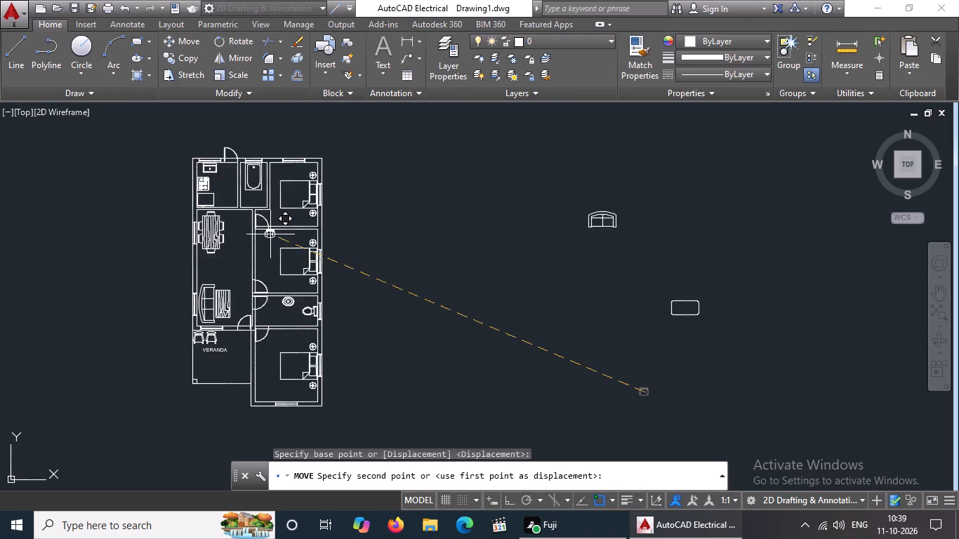
scroll(270, 234, "up", 1)
middle_click_drag(268, 158, 299, 313)
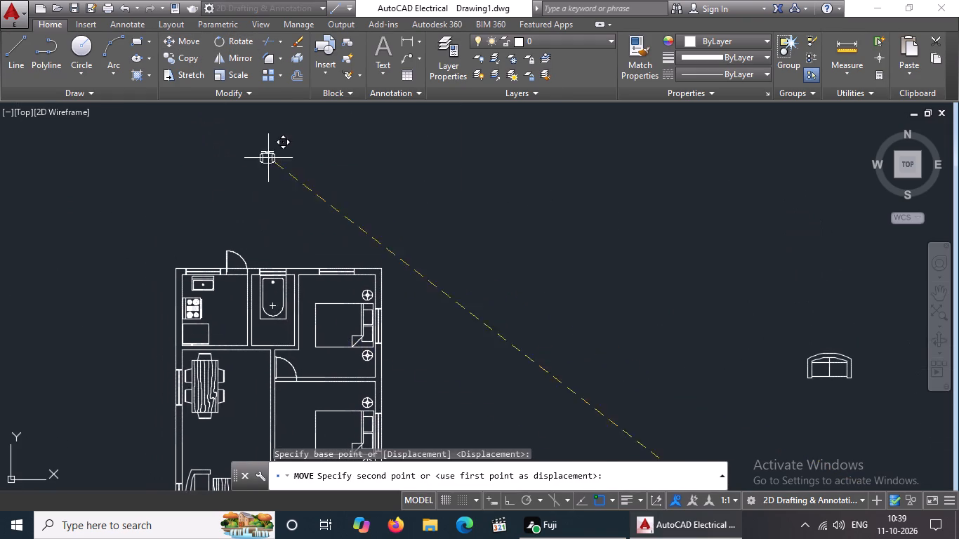
scroll(328, 288, "up", 1)
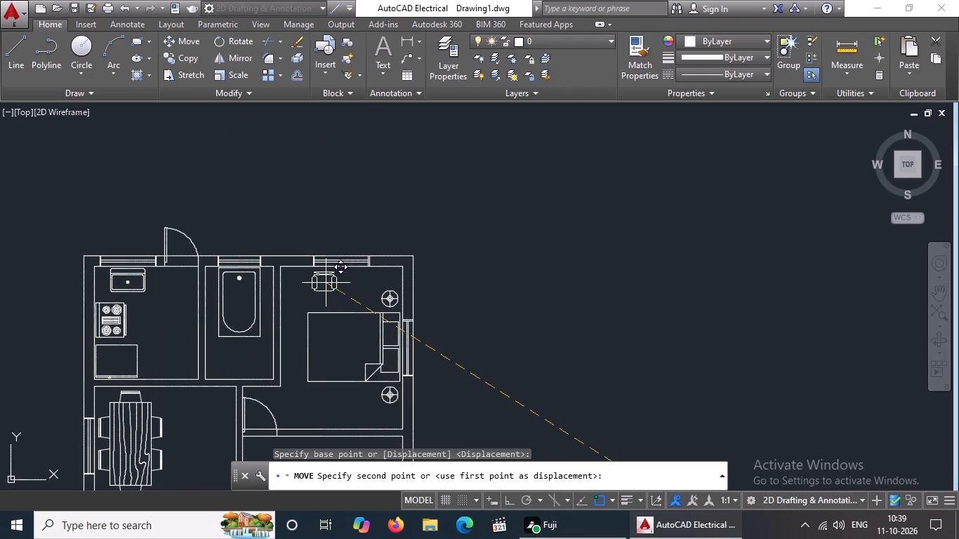
left_click(323, 283)
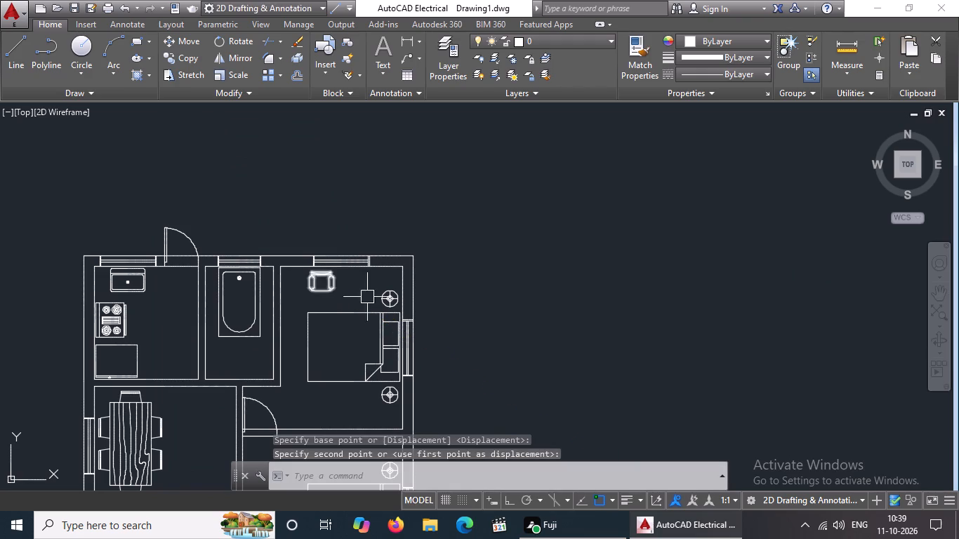
key("Escape")
Copy the northernmost bedroom's armchair about 0.9 units straight east with Ortho on.
left_click(324, 281)
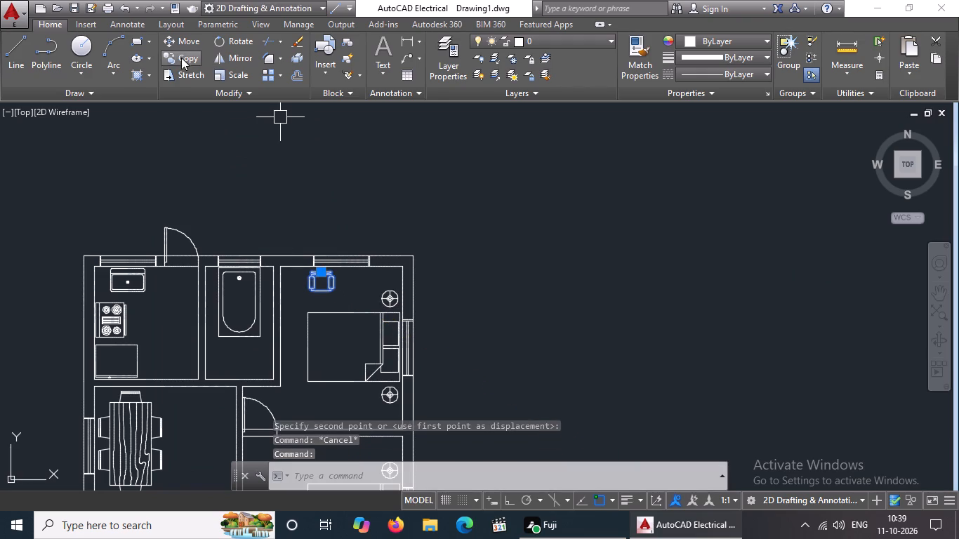
left_click(181, 54)
left_click(324, 285)
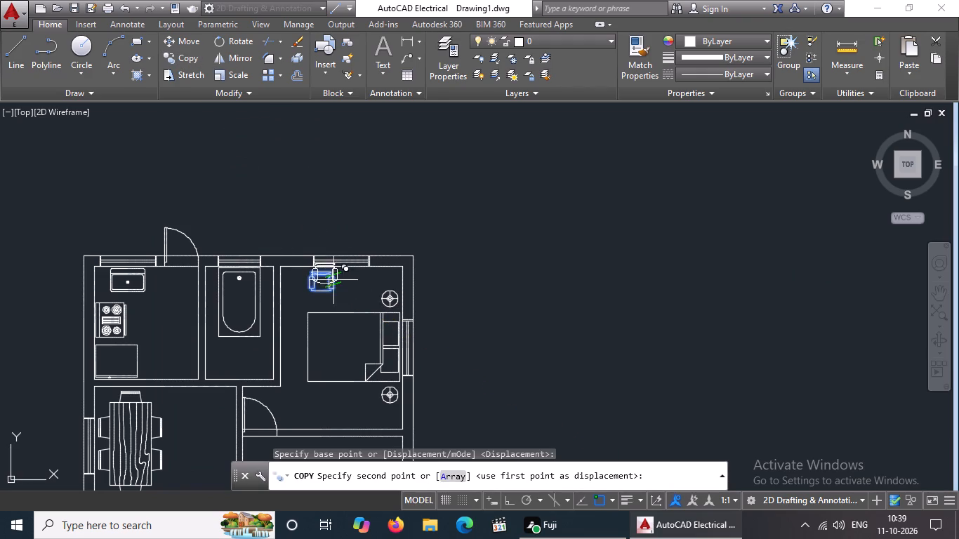
left_click(510, 495)
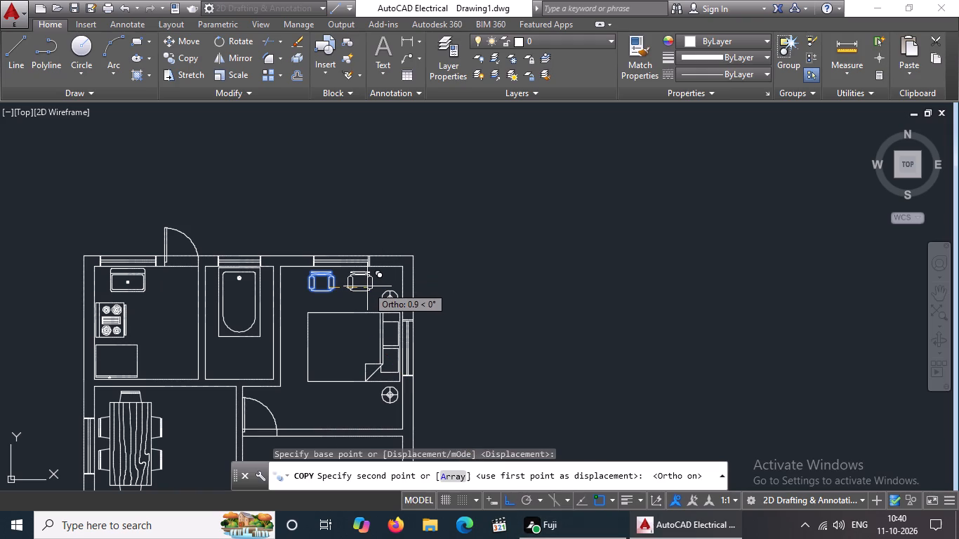
left_click(368, 286)
key("Escape")
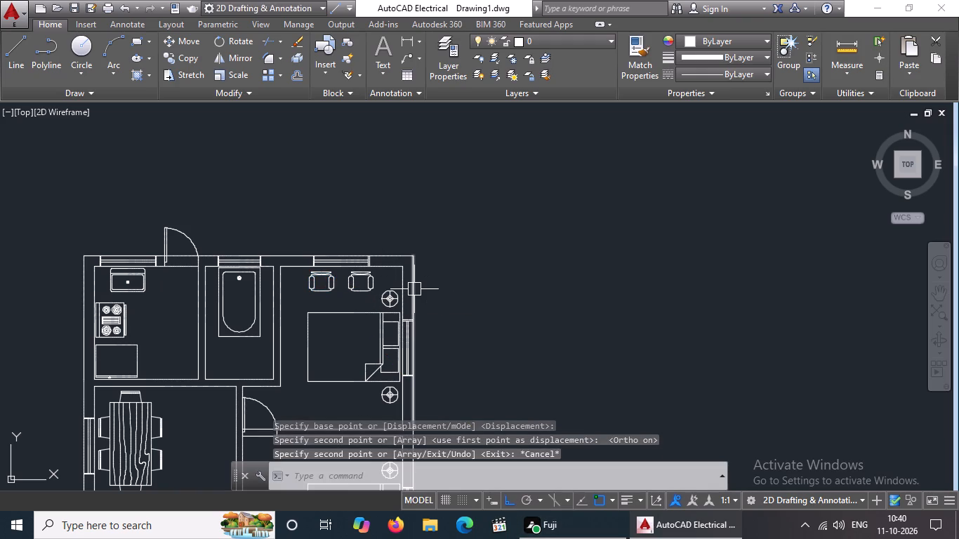
Move the loose rectangular desk into the southwest corner of the southernmost bedroom, with Ortho turned off.
scroll(399, 290, "down", 1)
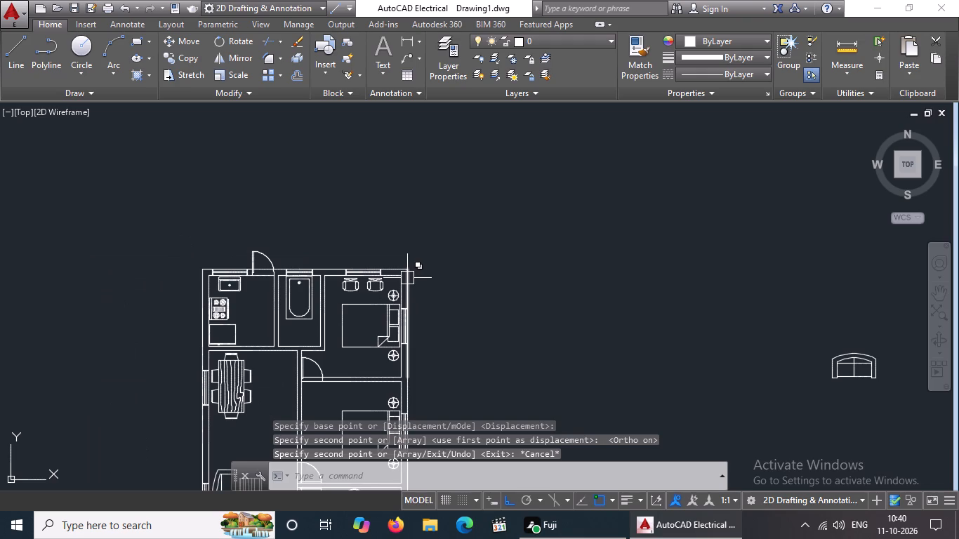
scroll(691, 358, "down", 2)
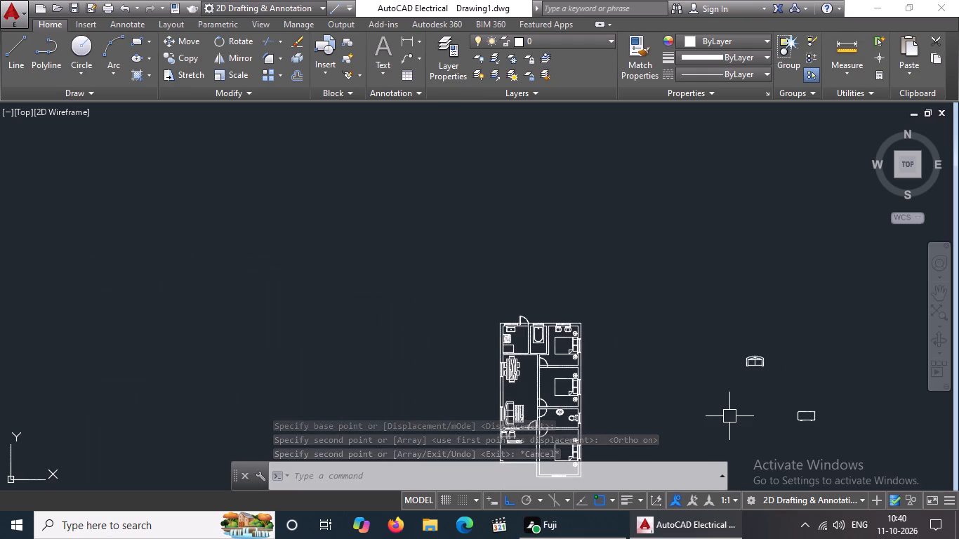
middle_click_drag(657, 399, 700, 289)
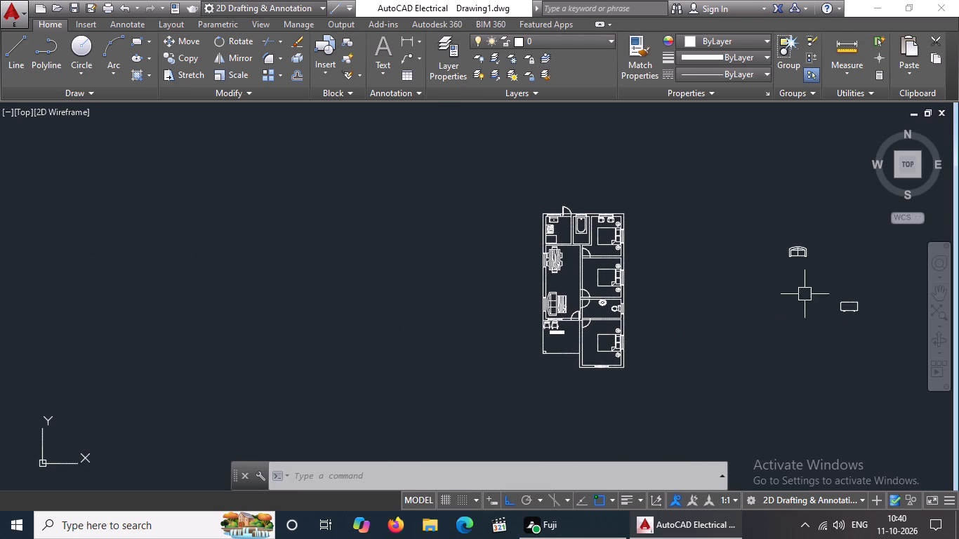
left_click(829, 291)
left_click(906, 319)
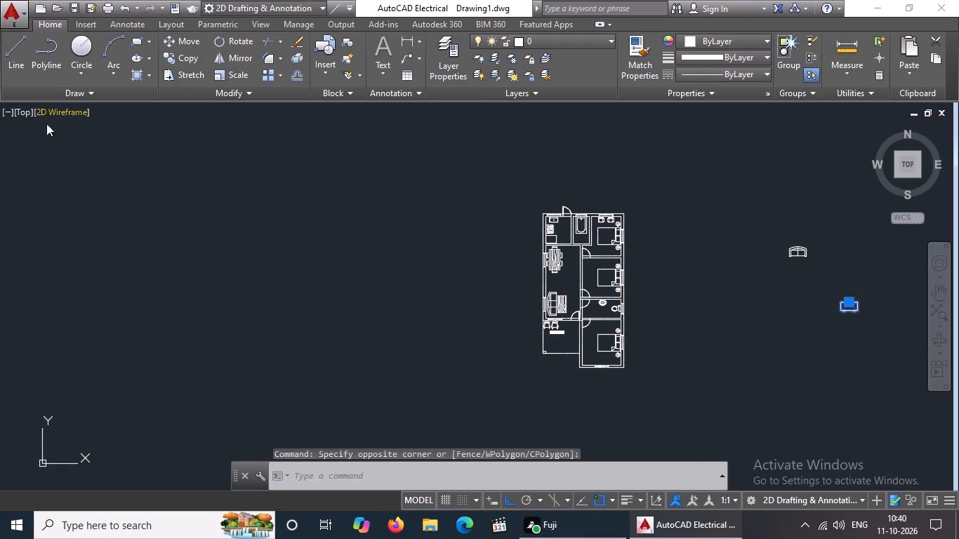
left_click(192, 38)
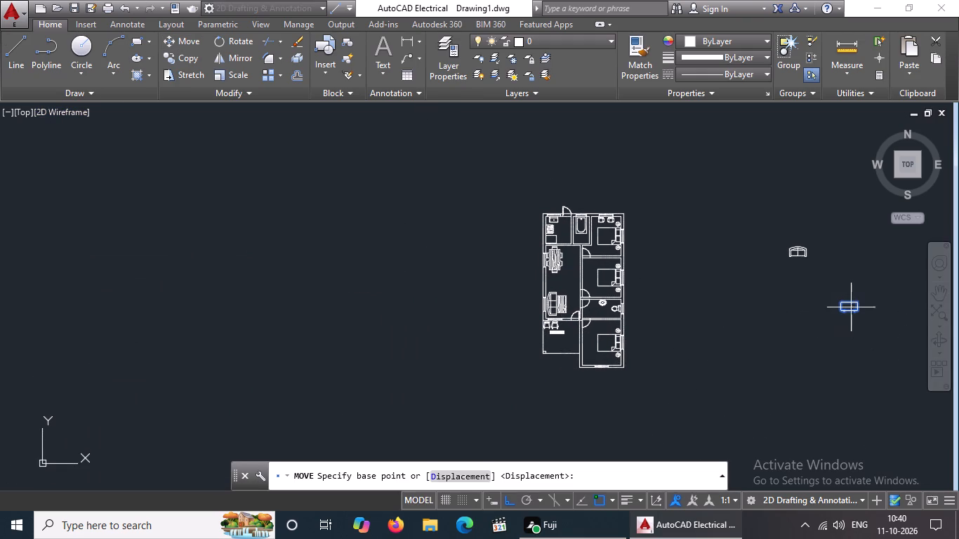
left_click(851, 305)
scroll(574, 368, "down", 2)
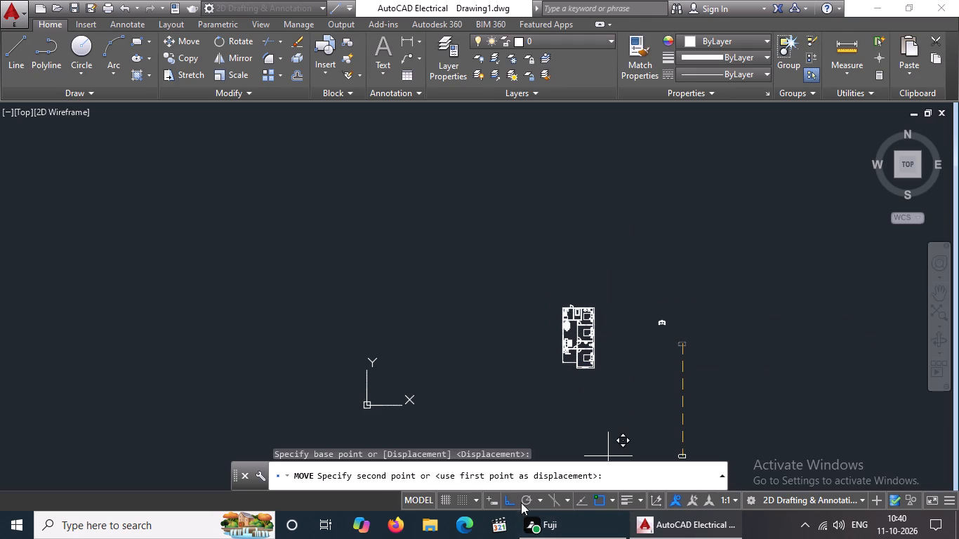
left_click(515, 498)
scroll(581, 421, "up", 4)
scroll(557, 296, "down", 3)
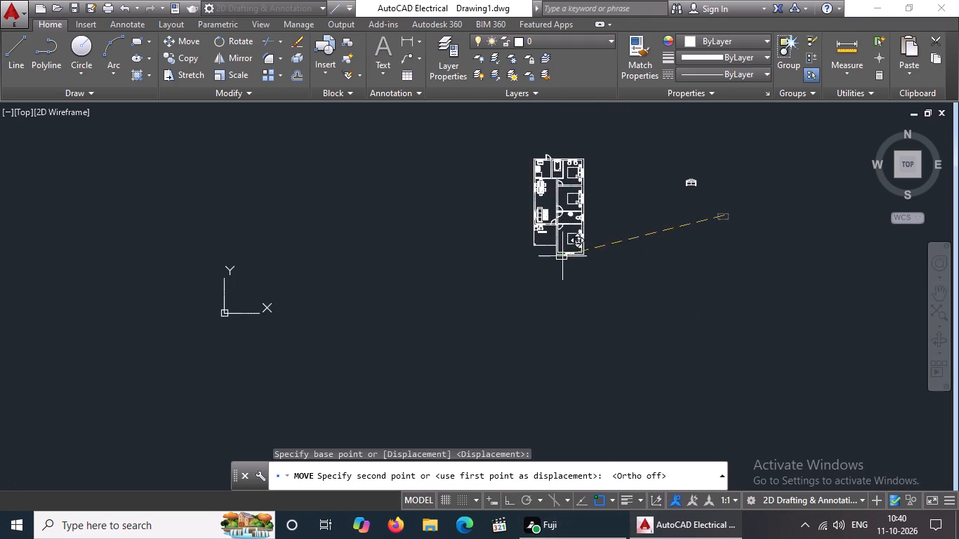
scroll(569, 226, "up", 4)
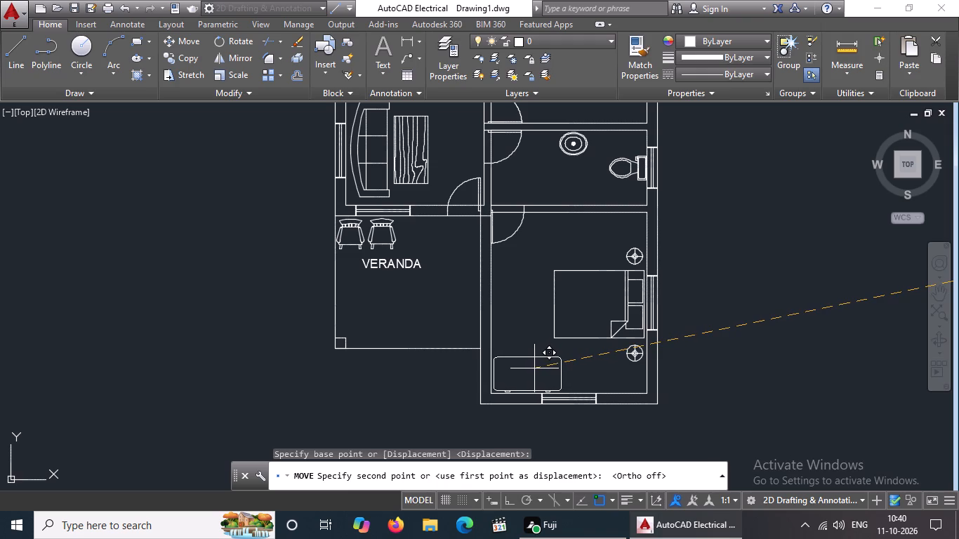
left_click(534, 368)
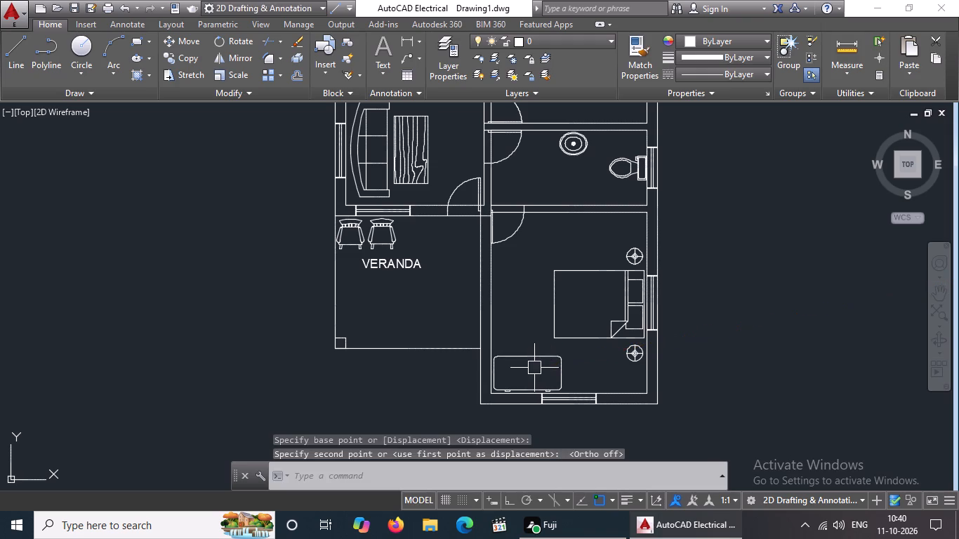
Move the western armchair from the northernmost bedroom to the north side of the desk in the southernmost bedroom.
scroll(576, 340, "down", 2)
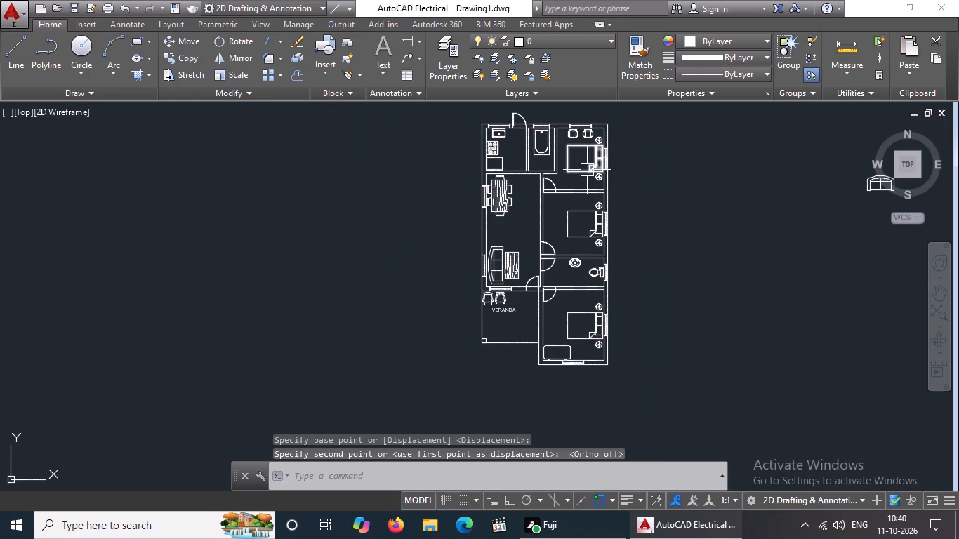
left_click(566, 135)
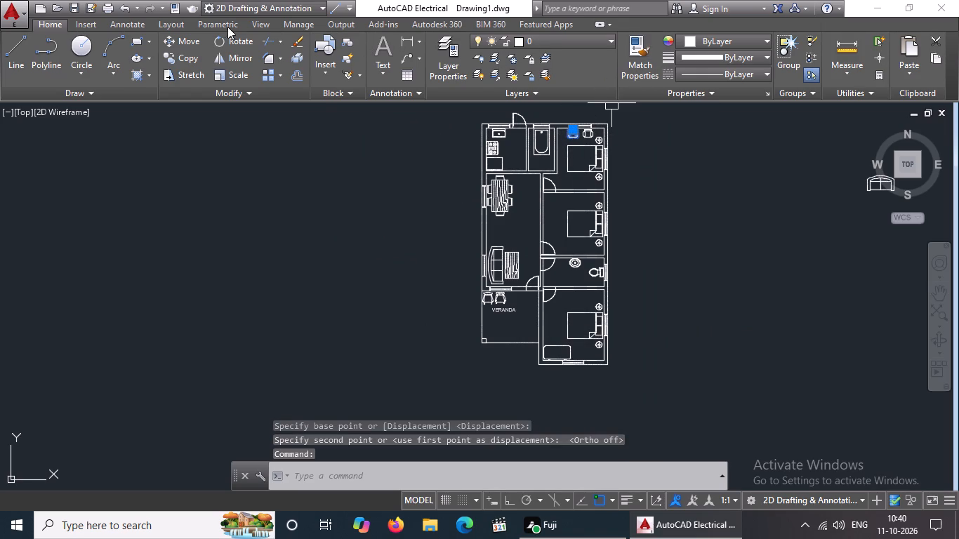
left_click(194, 41)
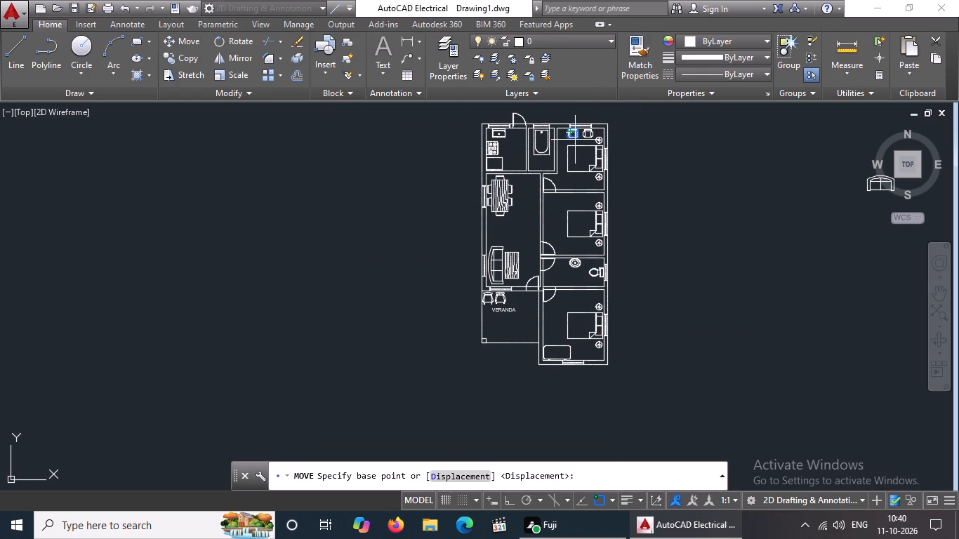
left_click(576, 133)
scroll(555, 323, "up", 2)
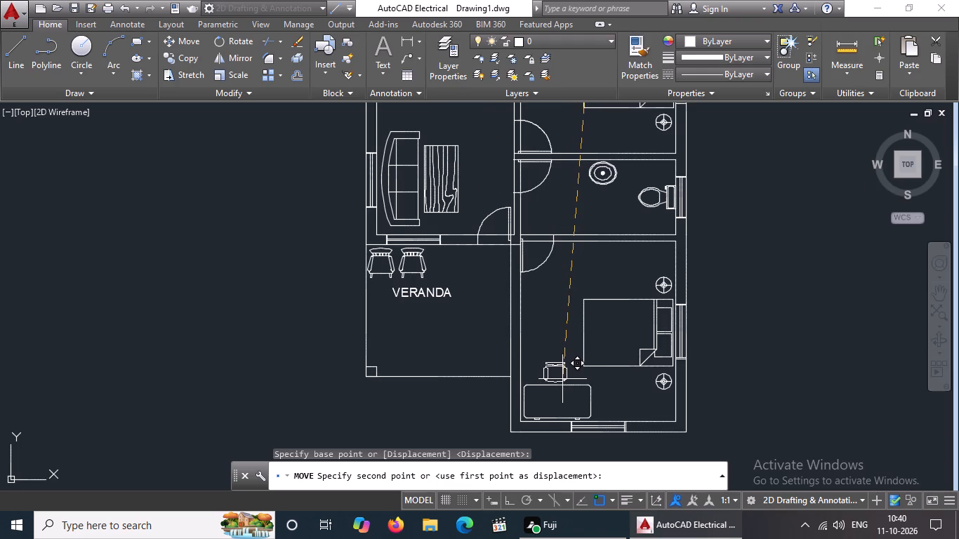
left_click(562, 379)
scroll(659, 361, "down", 2)
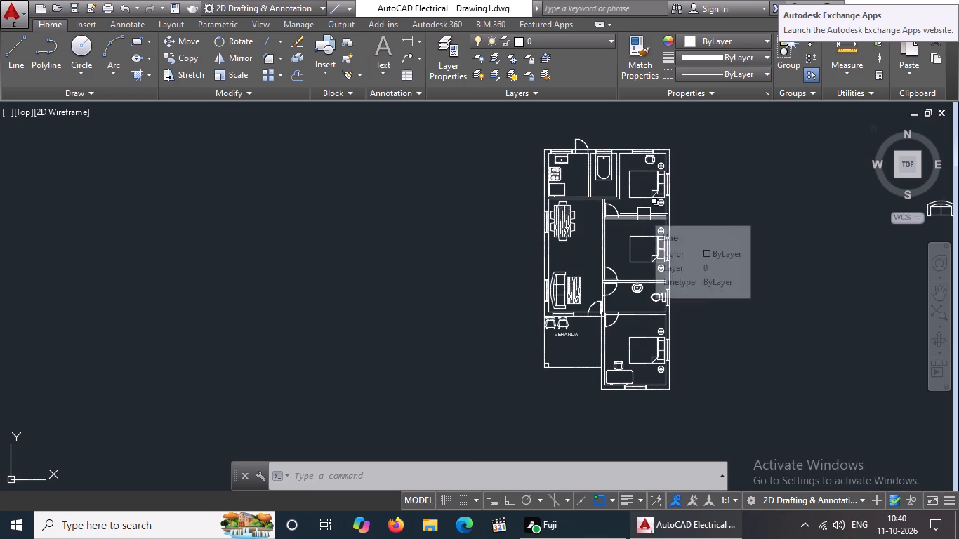
Insert the DesignCenter kitchen block Base Cabinet 1 Door - 24 in front at scale 1 in the empty space east of the floor plan.
middle_click_drag(604, 274, 595, 399)
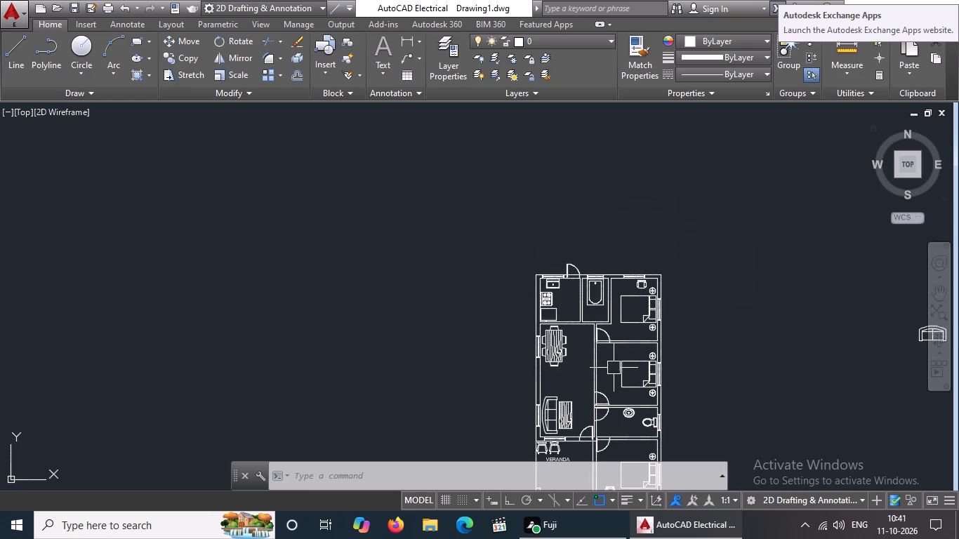
type("DC")
key("space")
key("space")
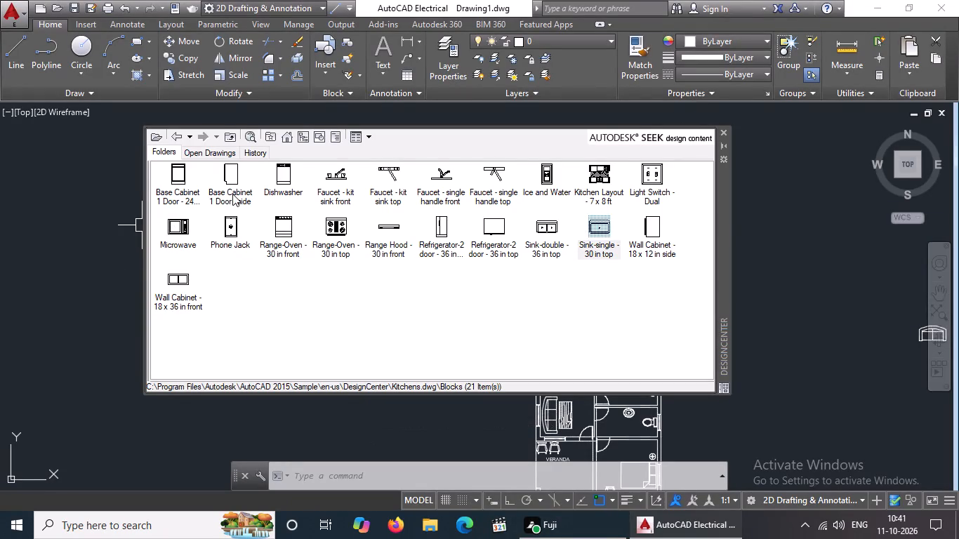
double_click(164, 168)
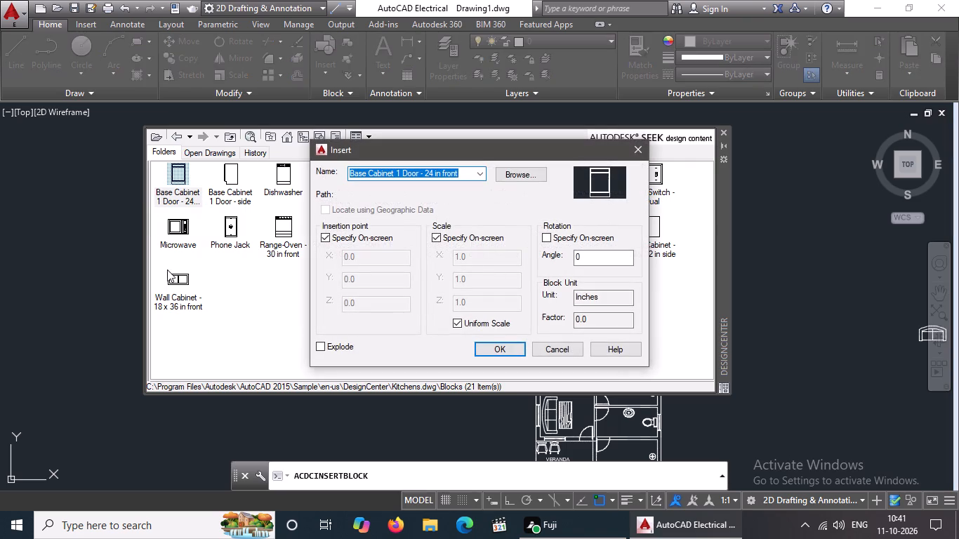
double_click(171, 293)
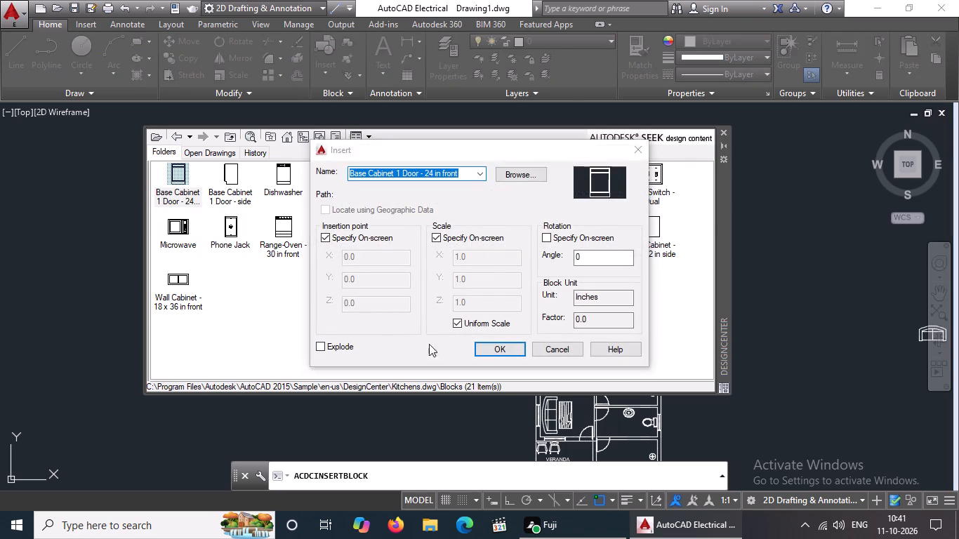
left_click(491, 353)
left_click(793, 290)
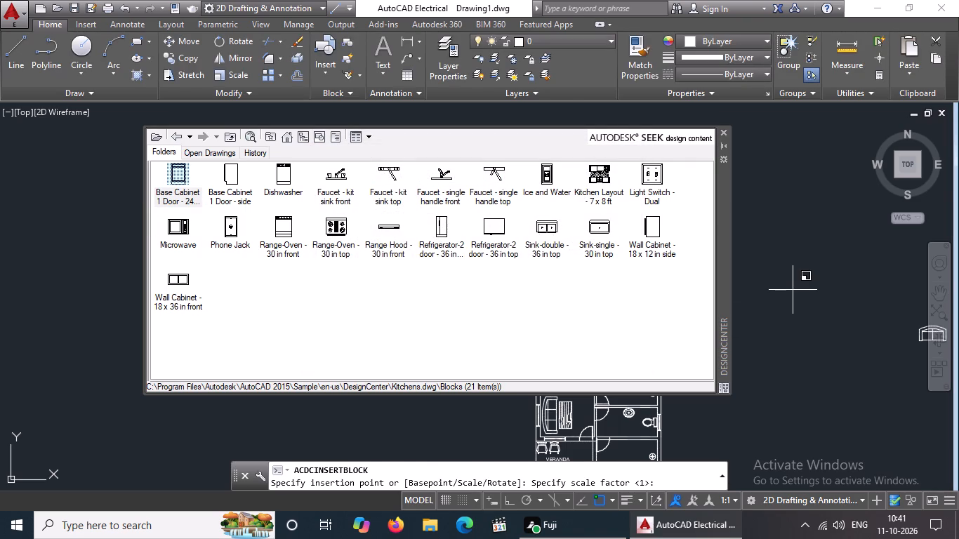
key("Return")
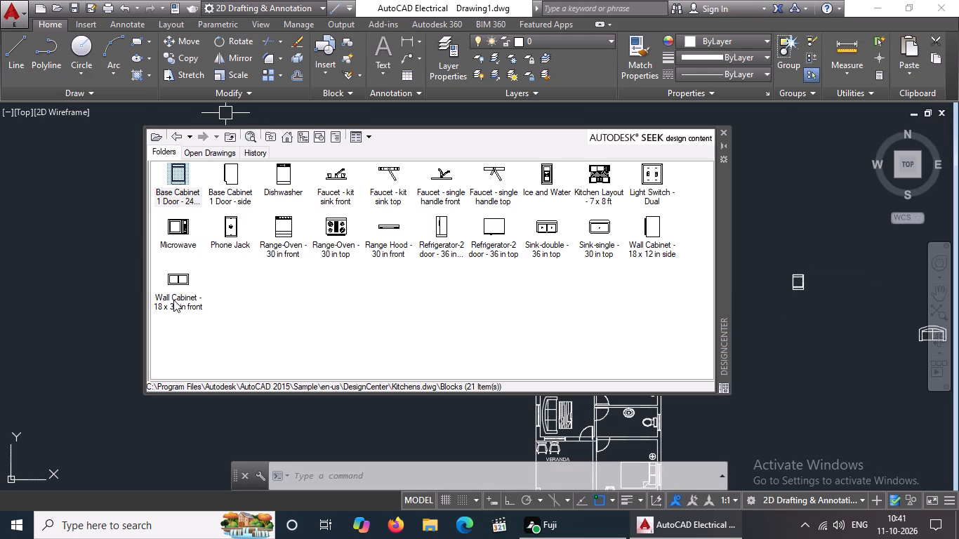
Insert the Wall Cabinet - 18 x 36 in front block at scale 1 south of the loose base cabinet, and close DesignCenter.
double_click(173, 300)
left_click(512, 348)
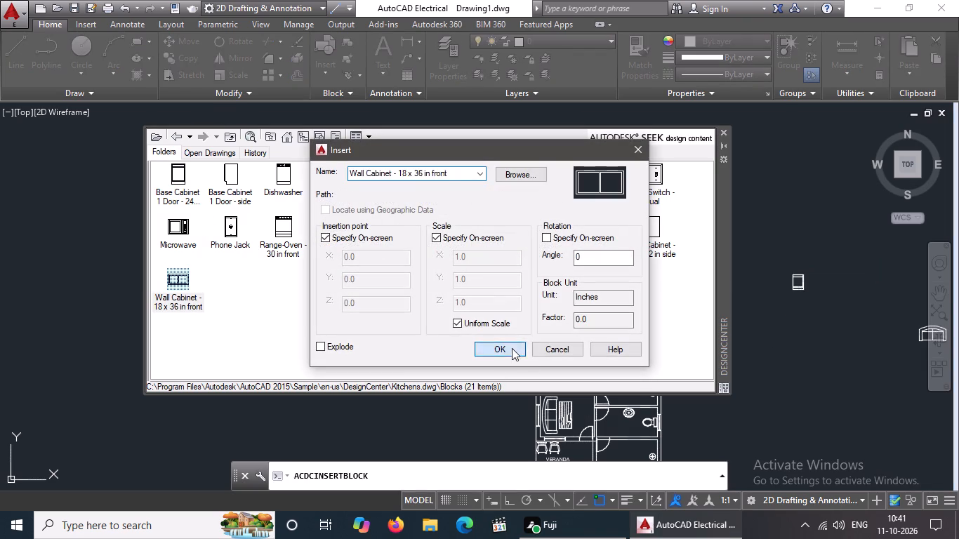
left_click(793, 341)
key("Return")
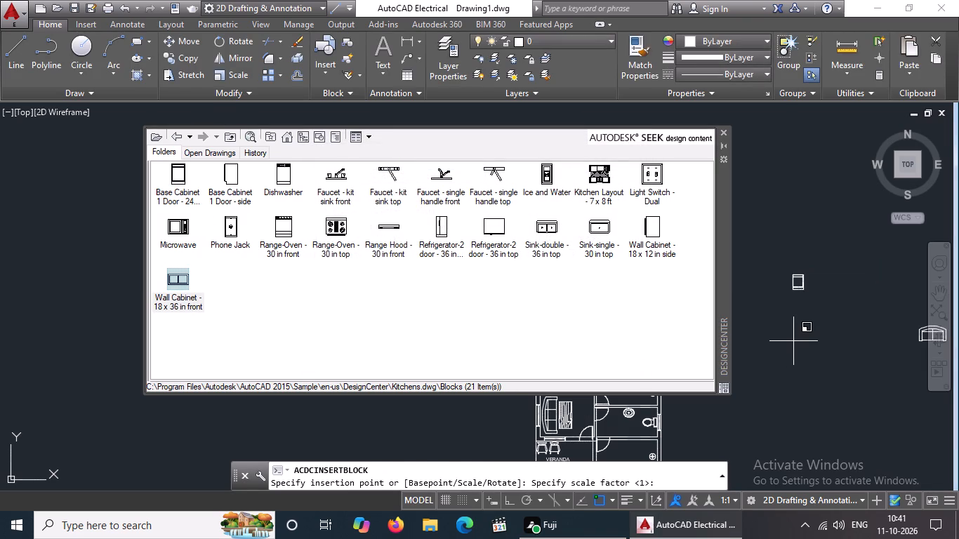
left_click(725, 131)
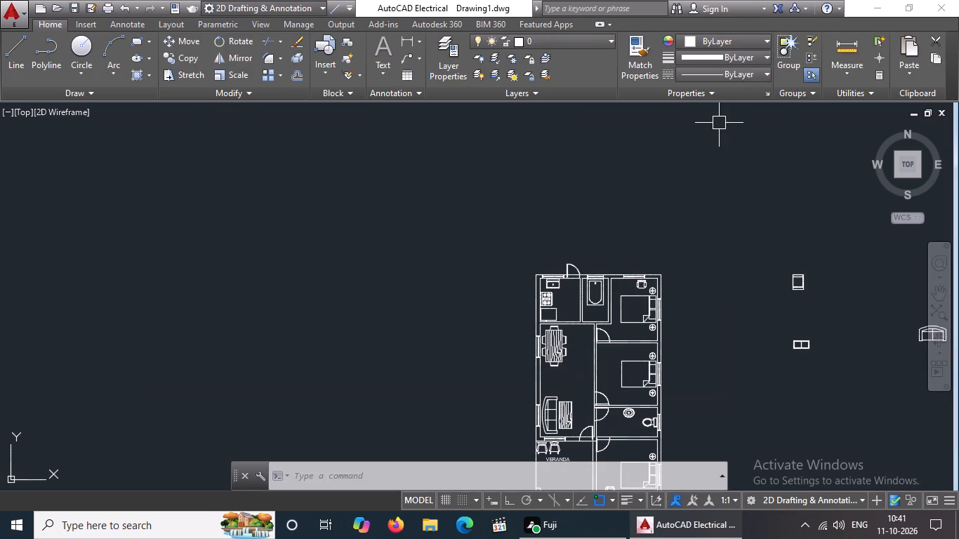
Move the loose base cabinet into the northwest corner of the northernmost bedroom.
scroll(843, 358, "down", 2)
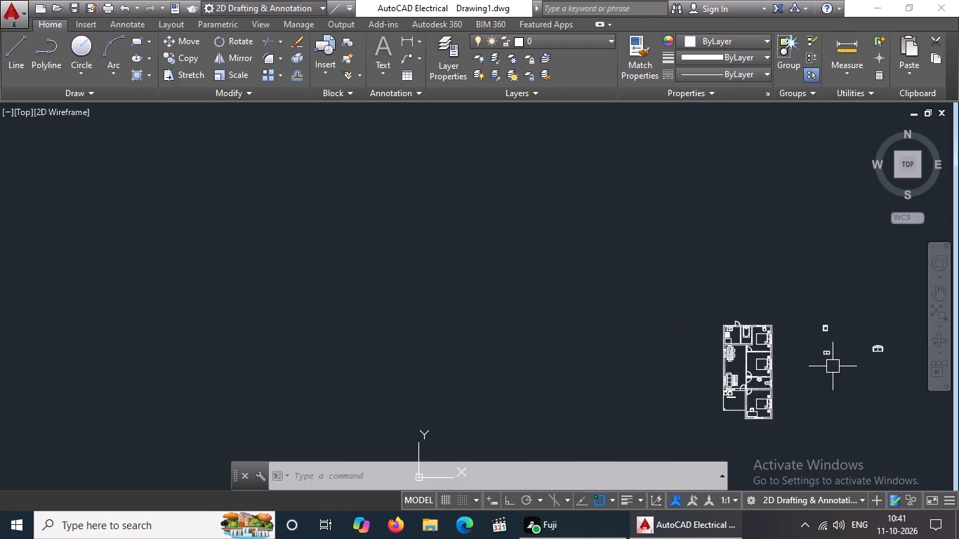
scroll(888, 401, "up", 2)
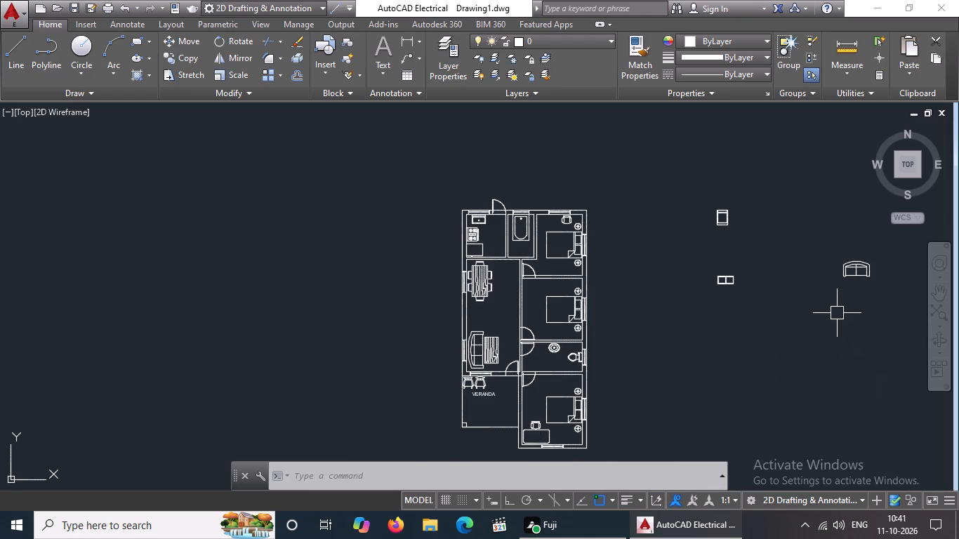
left_click(698, 187)
left_click(775, 238)
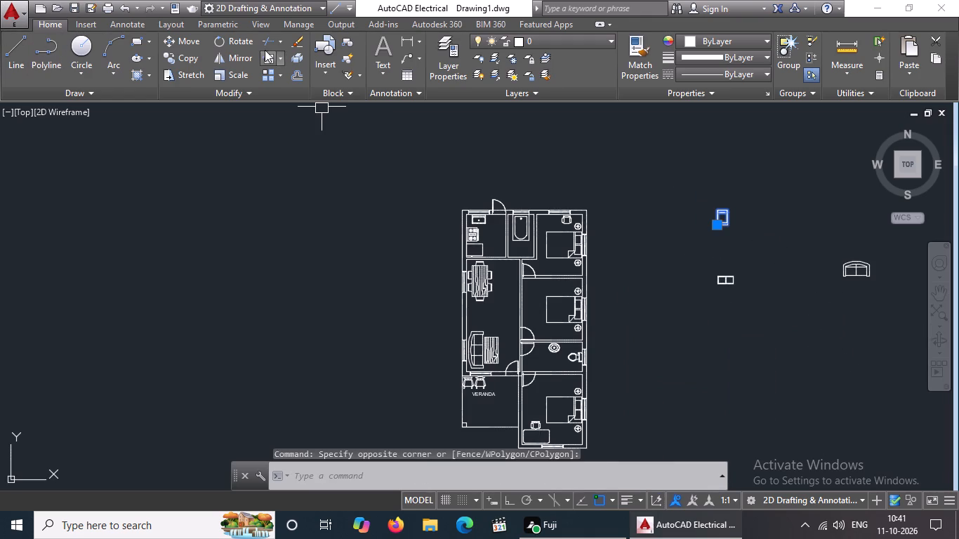
left_click(199, 37)
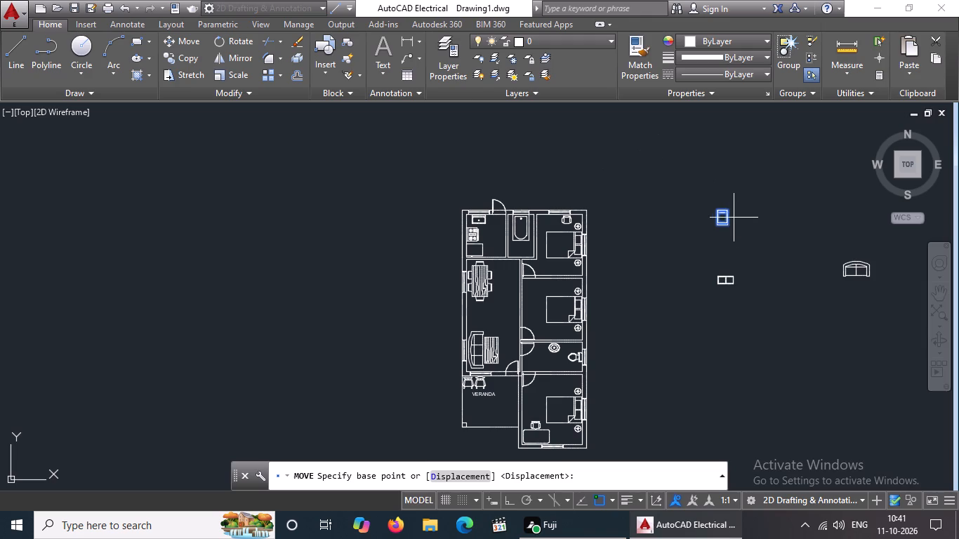
left_click_drag(726, 216, 719, 218)
scroll(536, 218, "up", 2)
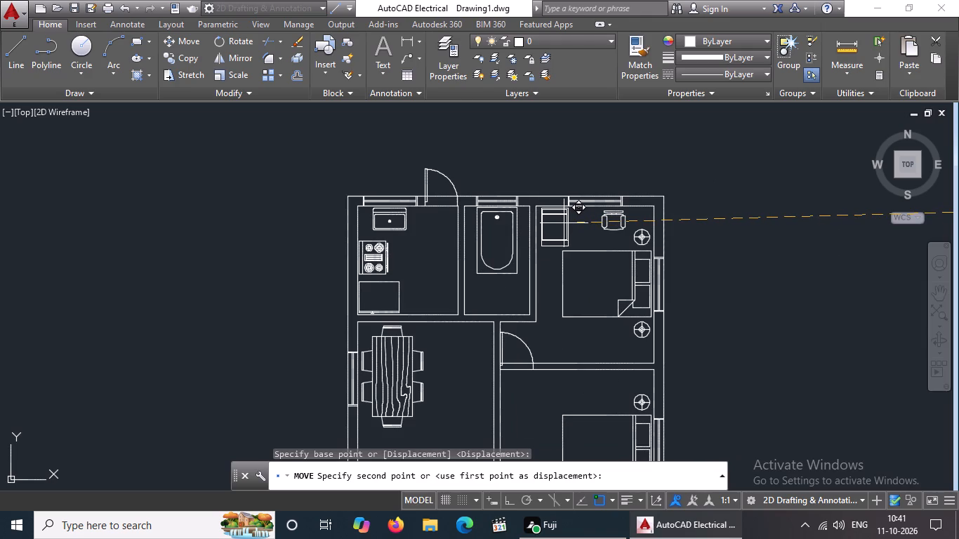
scroll(564, 223, "up", 1)
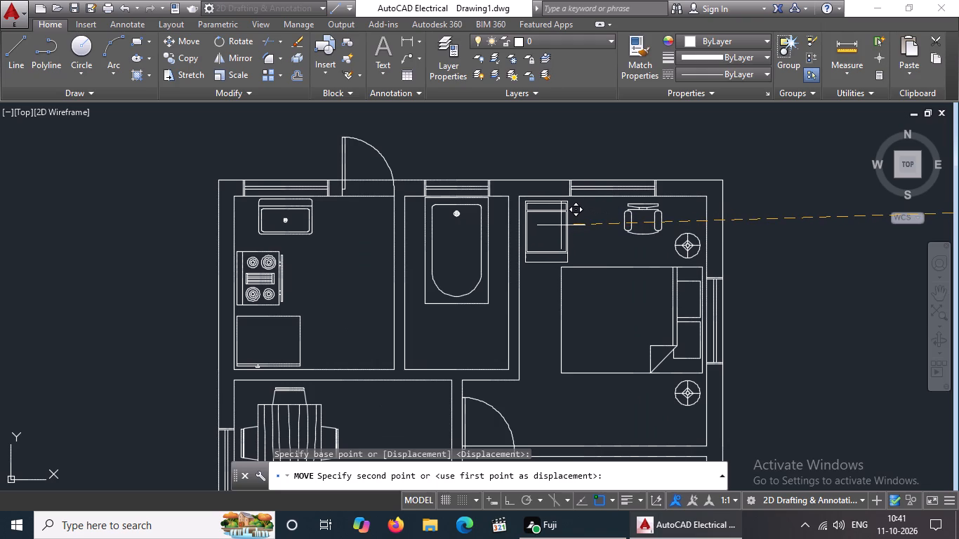
left_click(558, 224)
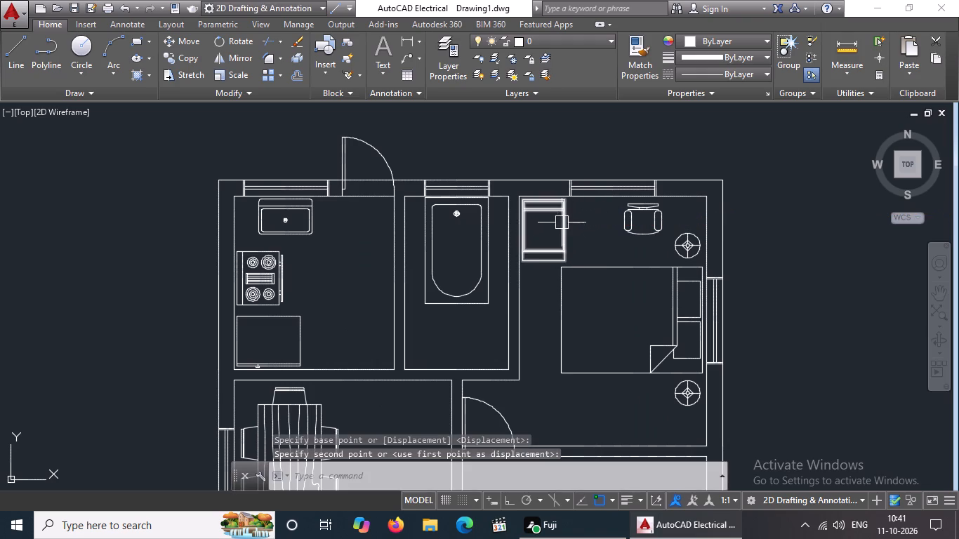
key("Escape")
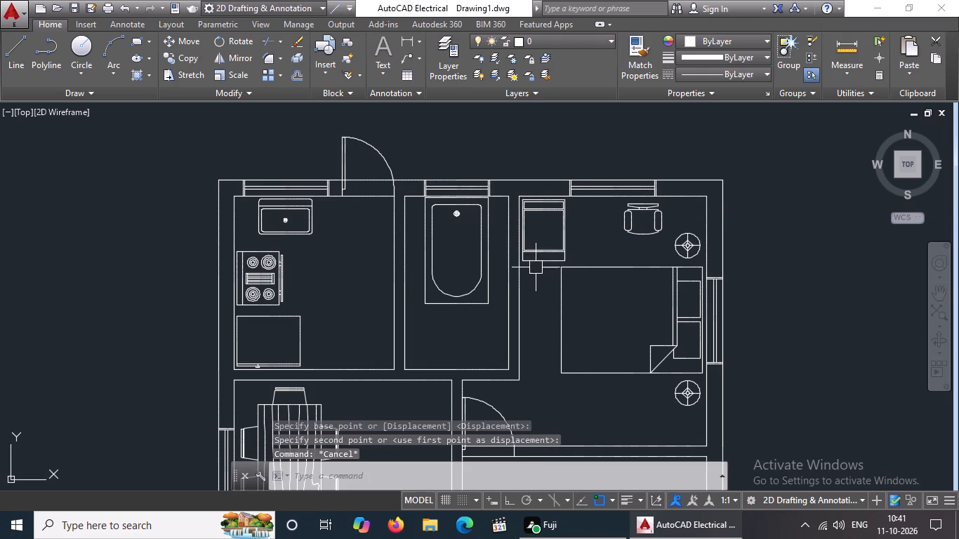
Rotate the northernmost bedroom's base cabinet 90 degrees counterclockwise with Ortho on.
left_click_drag(536, 259, 536, 265)
left_click(217, 32)
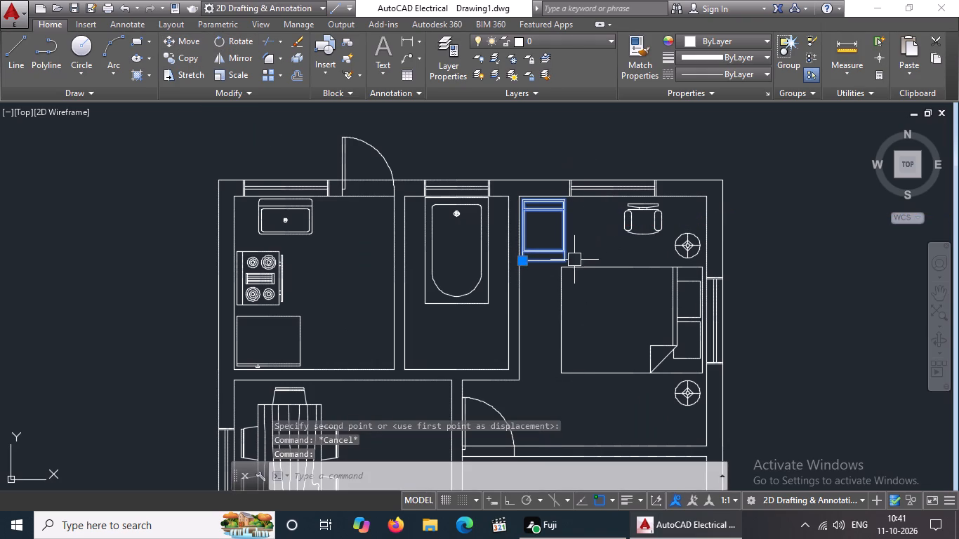
left_click(239, 36)
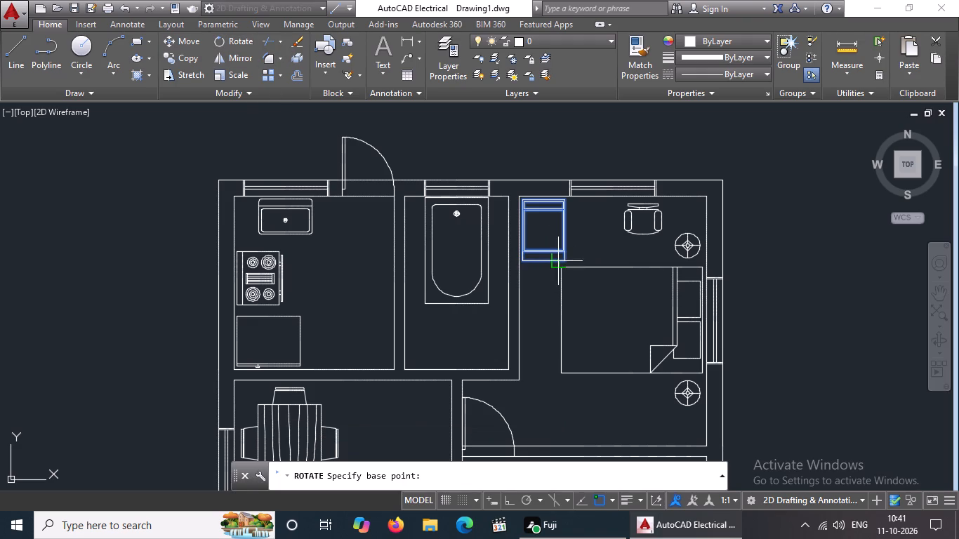
left_click(550, 250)
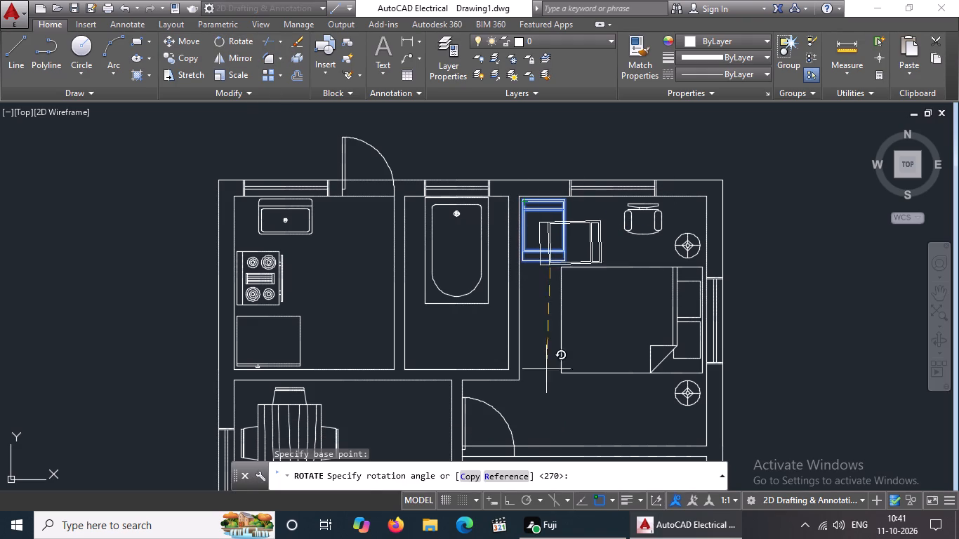
left_click(515, 497)
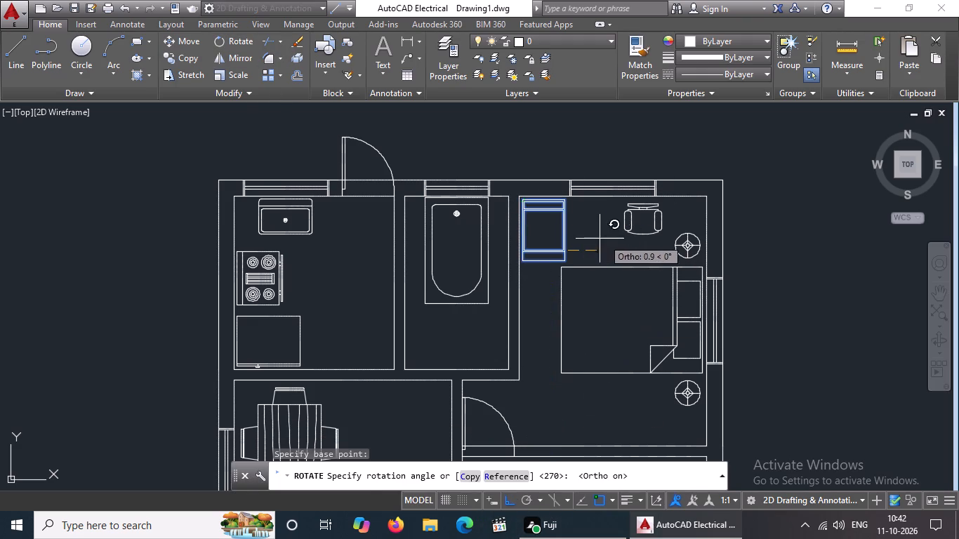
left_click(561, 234)
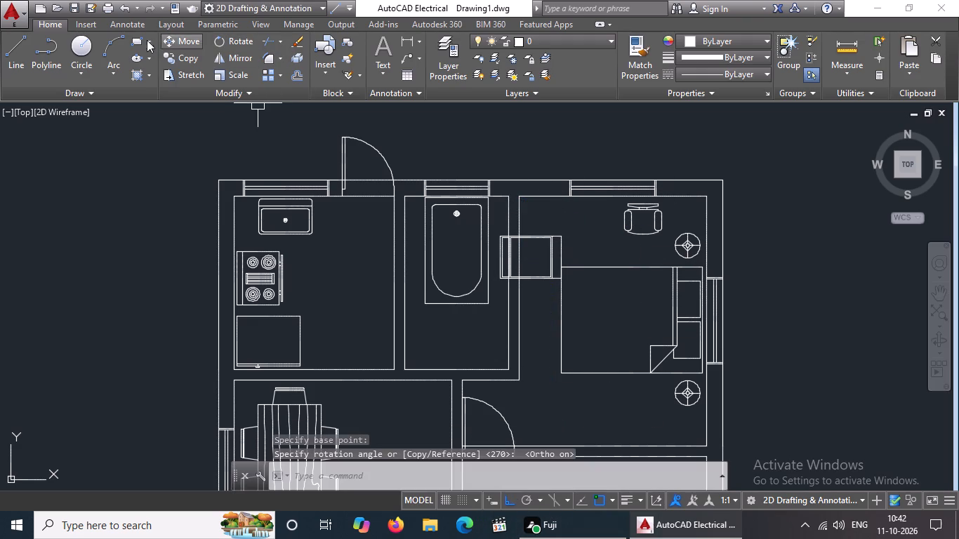
Move the rotated base cabinet to the northernmost bedroom's south wall, below the bed, with Ortho turned off.
left_click(553, 277)
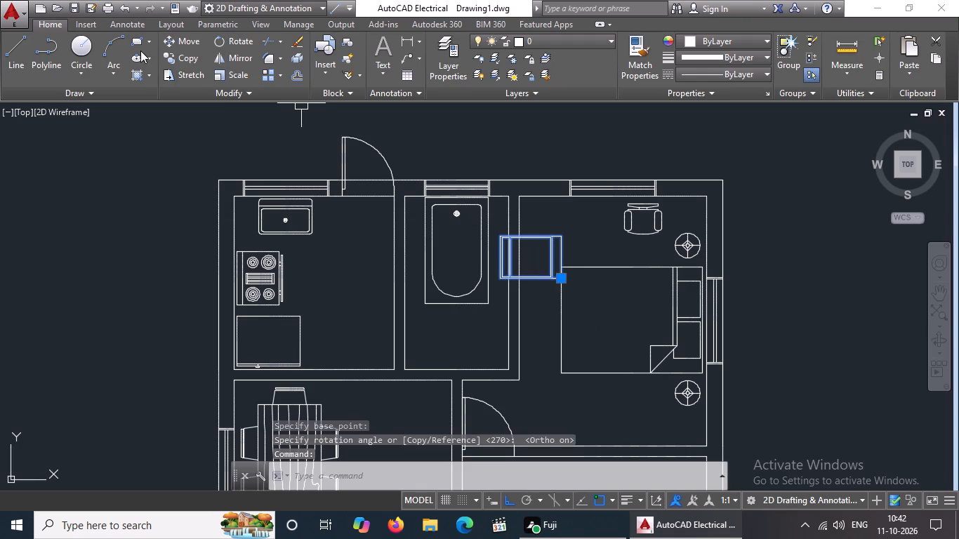
left_click(178, 39)
left_click(534, 279)
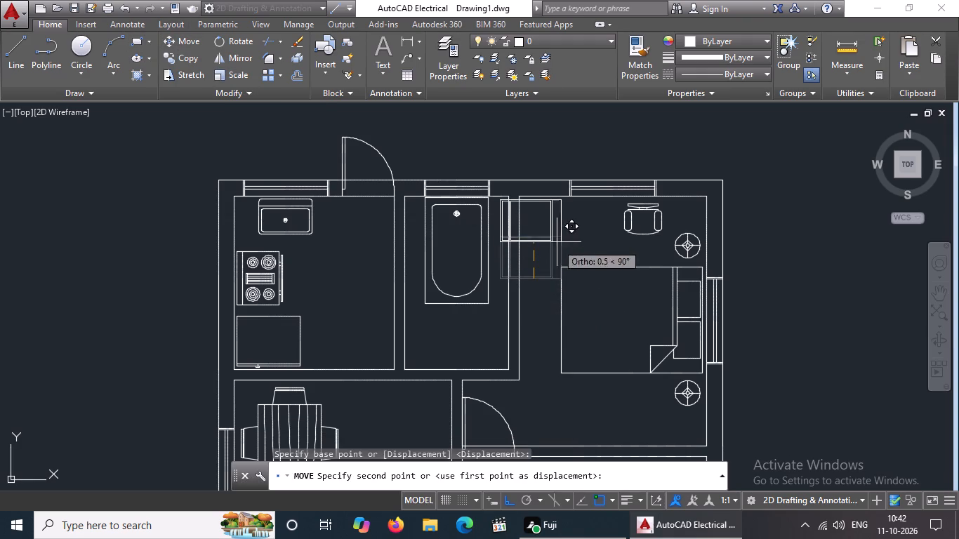
left_click(507, 503)
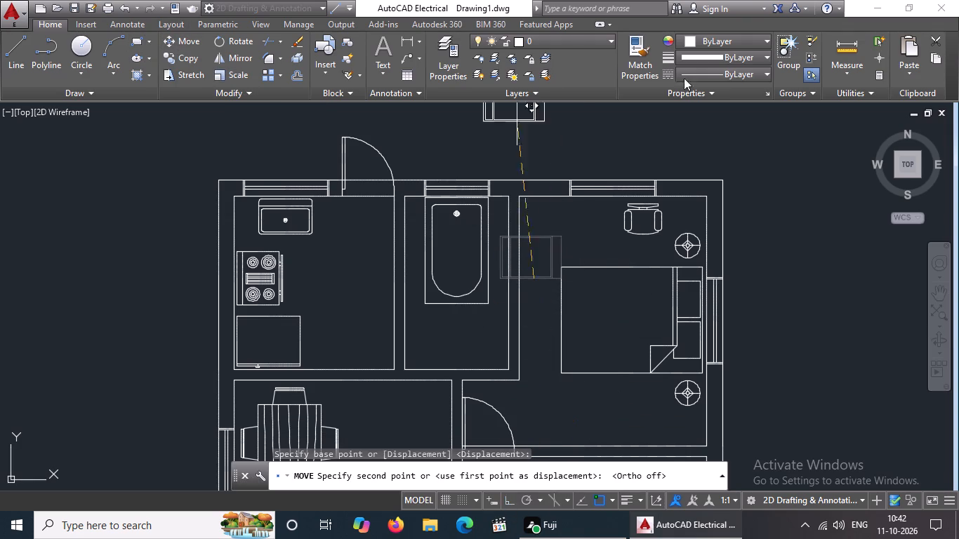
scroll(559, 243, "up", 1)
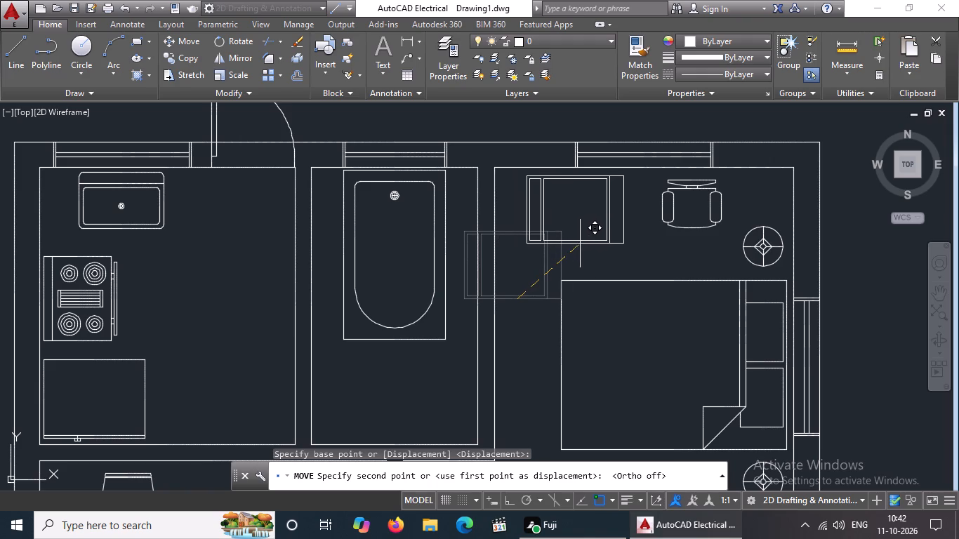
scroll(578, 241, "down", 1)
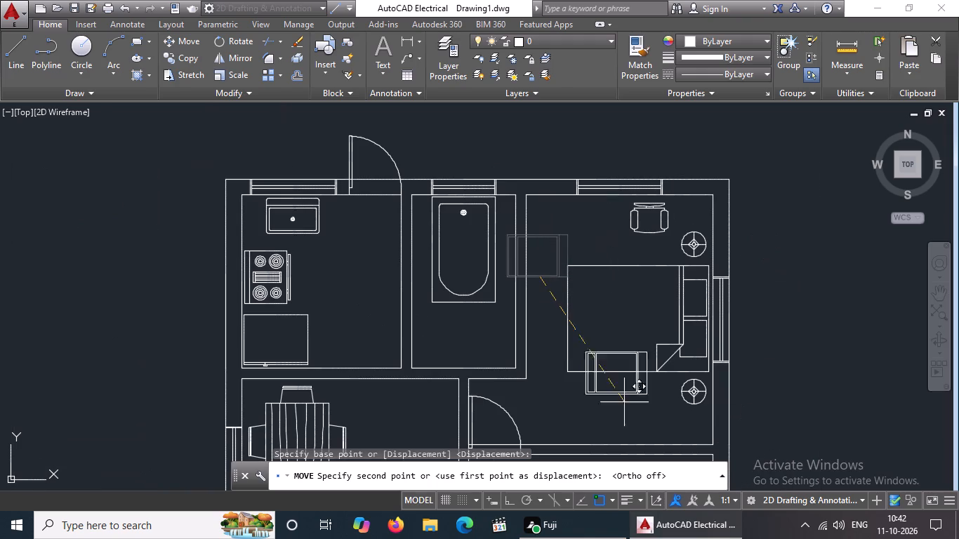
left_click(616, 444)
Move the loose wall cabinet into the middle bedroom, against its north wall above the bed.
scroll(714, 441, "down", 3)
middle_click_drag(729, 452, 732, 364)
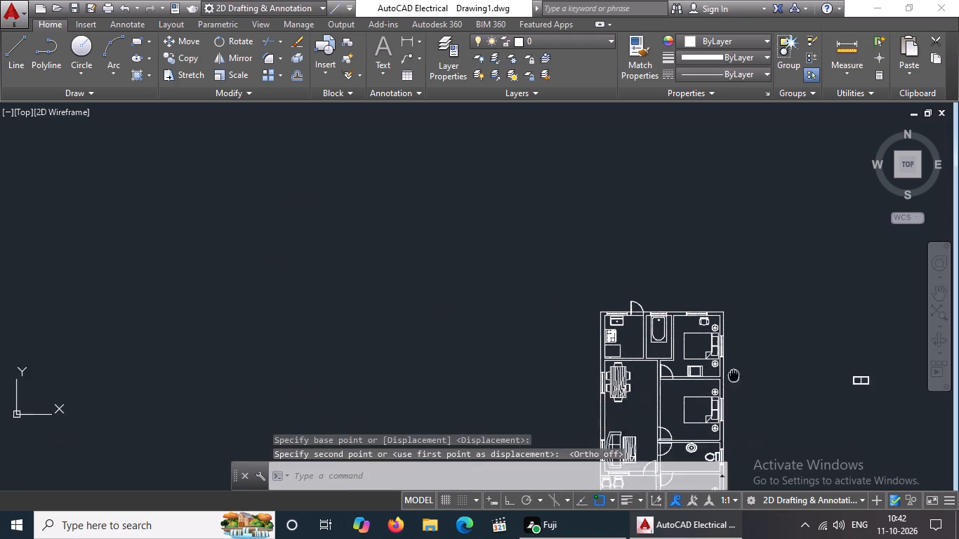
middle_click_drag(732, 364, 679, 240)
left_click_drag(774, 201, 821, 247)
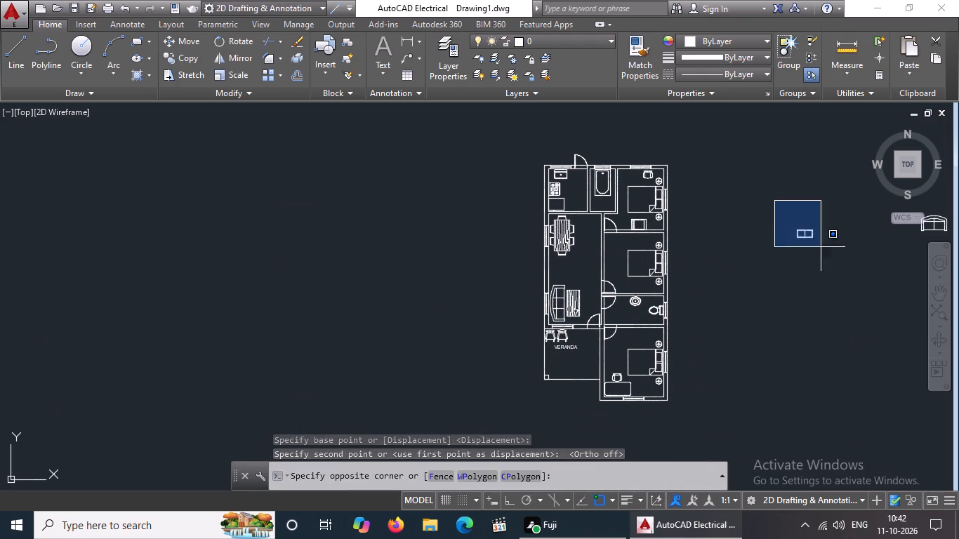
left_click(854, 271)
left_click(190, 40)
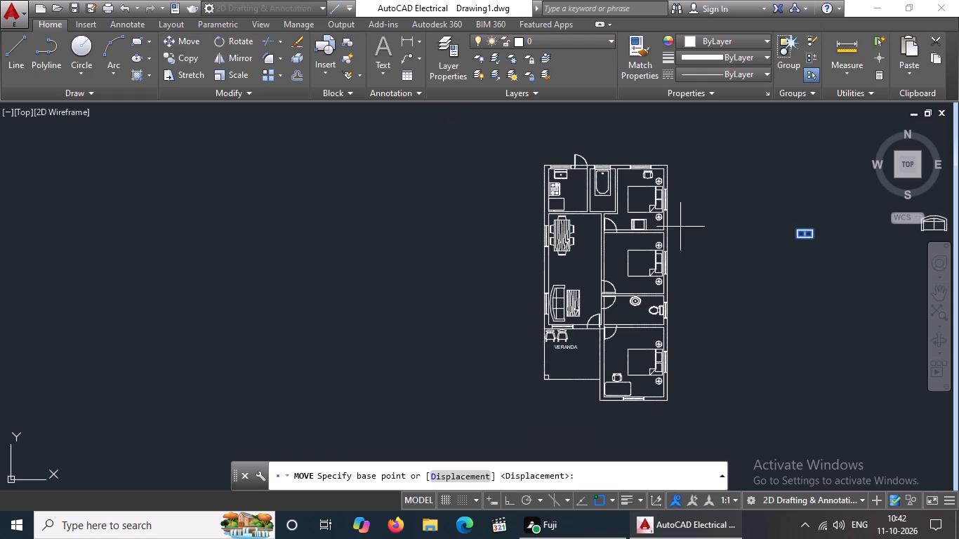
left_click(805, 237)
scroll(638, 255, "up", 3)
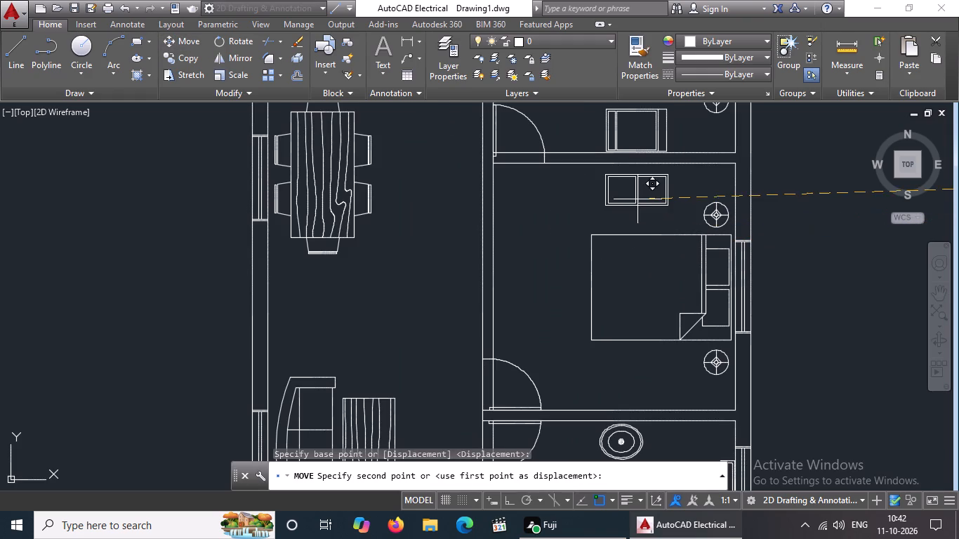
left_click(637, 191)
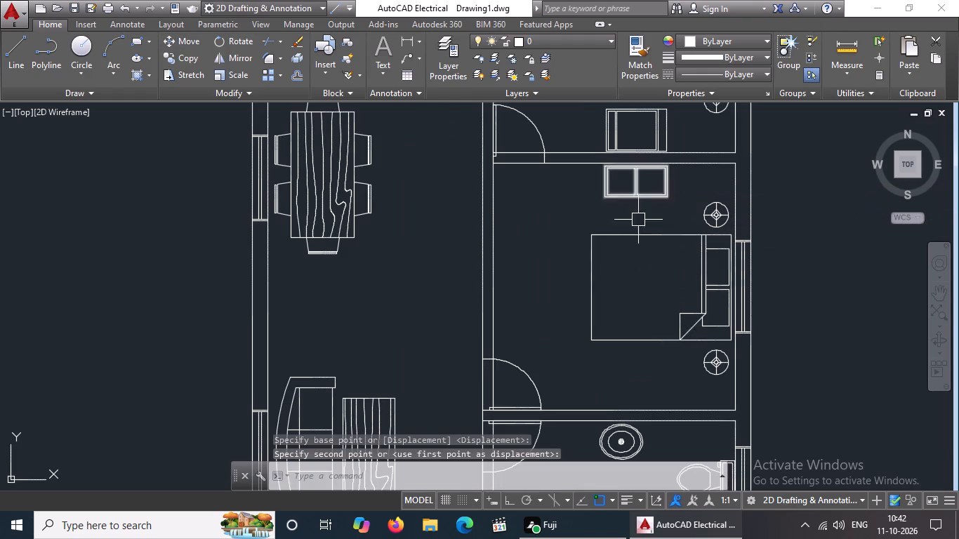
key("Escape")
Copy the middle bedroom's wall cabinet to the southernmost bedroom's north wall and to the middle bedroom's south wall.
left_click(636, 195)
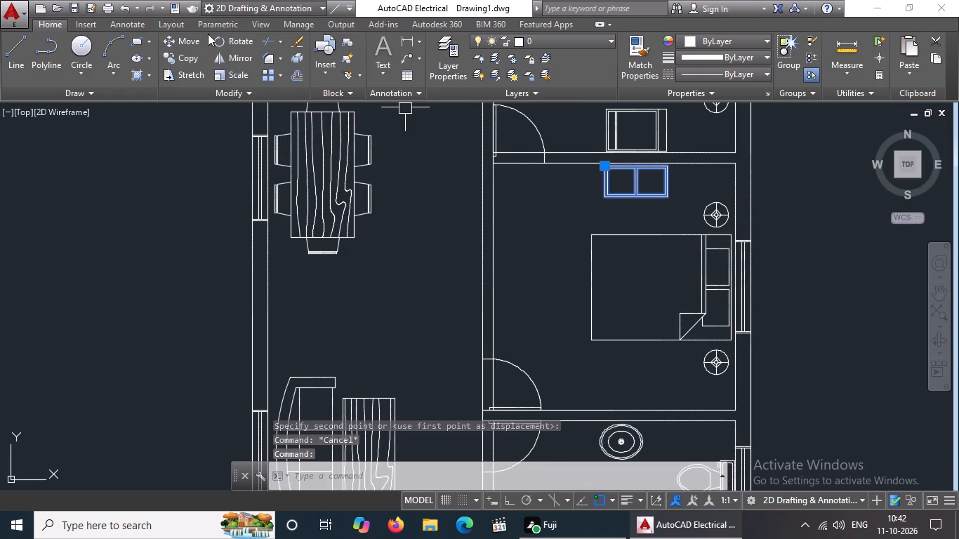
left_click_drag(193, 41, 216, 55)
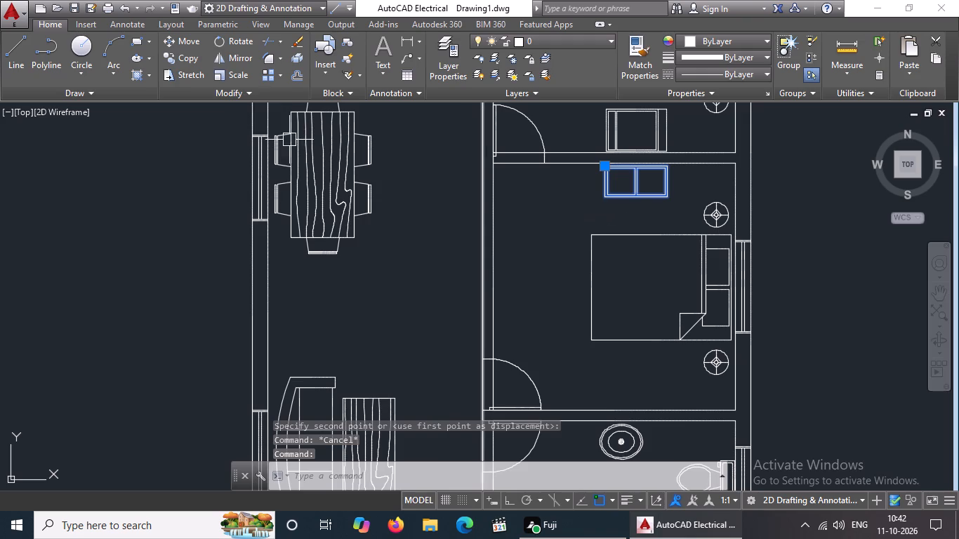
left_click(191, 51)
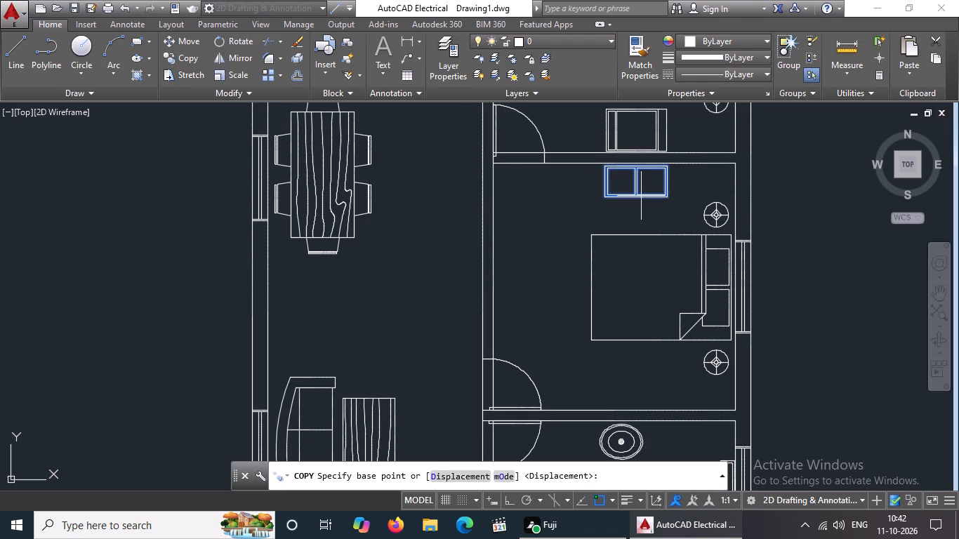
left_click(641, 196)
scroll(640, 383, "down", 3)
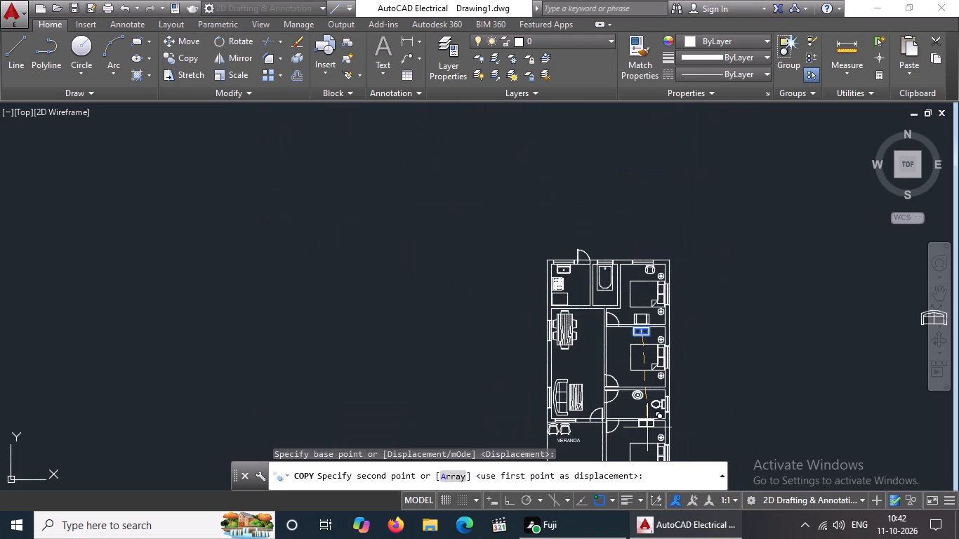
scroll(649, 441, "up", 4)
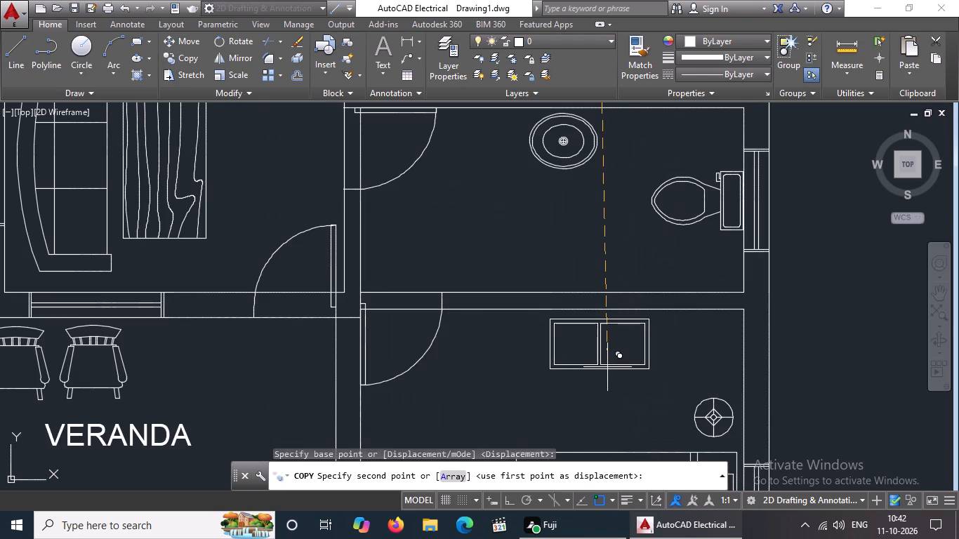
left_click(607, 364)
scroll(630, 349, "down", 3)
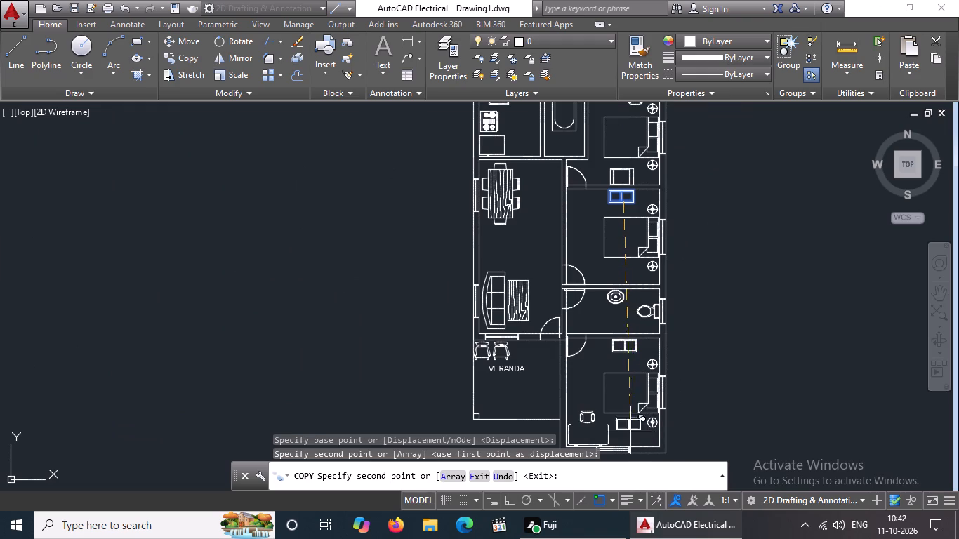
scroll(622, 281, "up", 2)
left_click(624, 284)
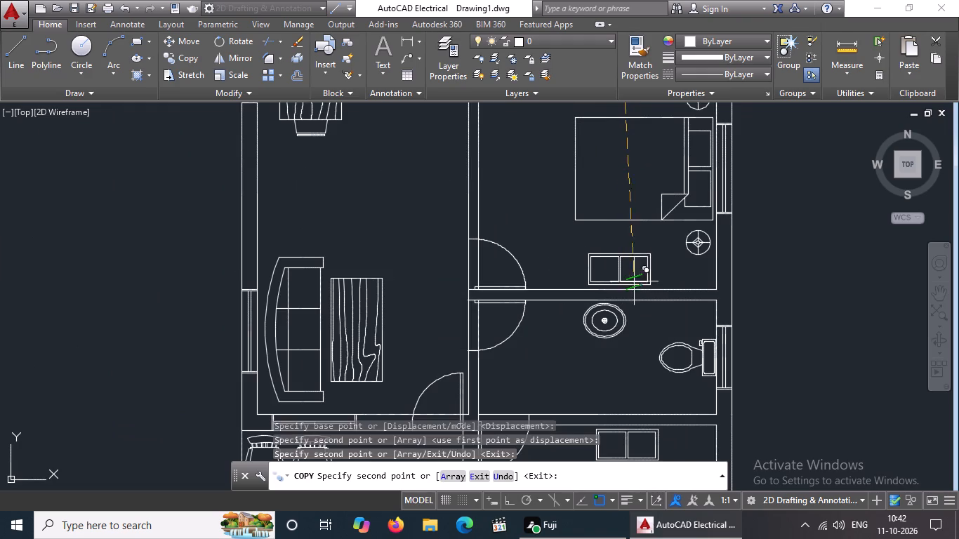
scroll(648, 277, "down", 3)
key("Escape")
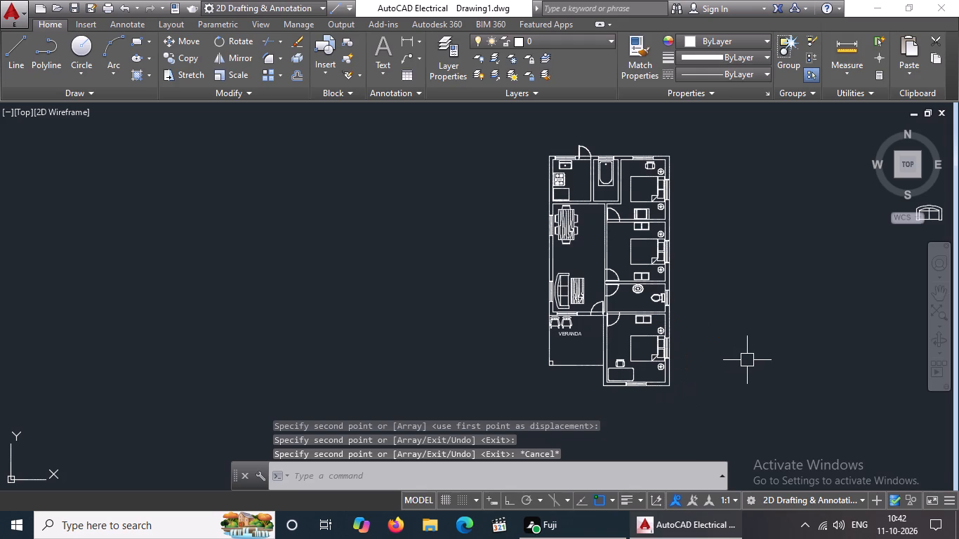
Copy the VERANDA label into the southernmost bedroom, between its door and the bed.
scroll(640, 420, "up", 2)
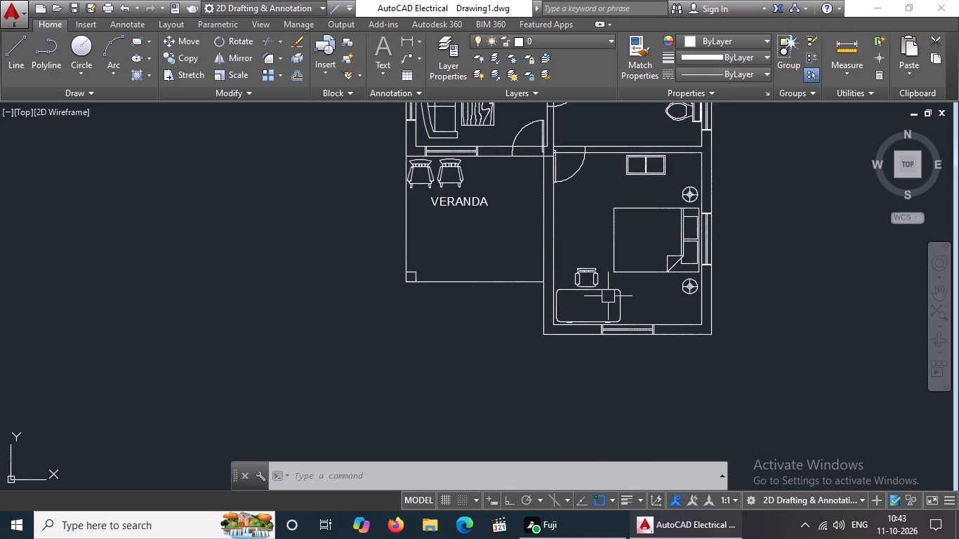
left_click(478, 199)
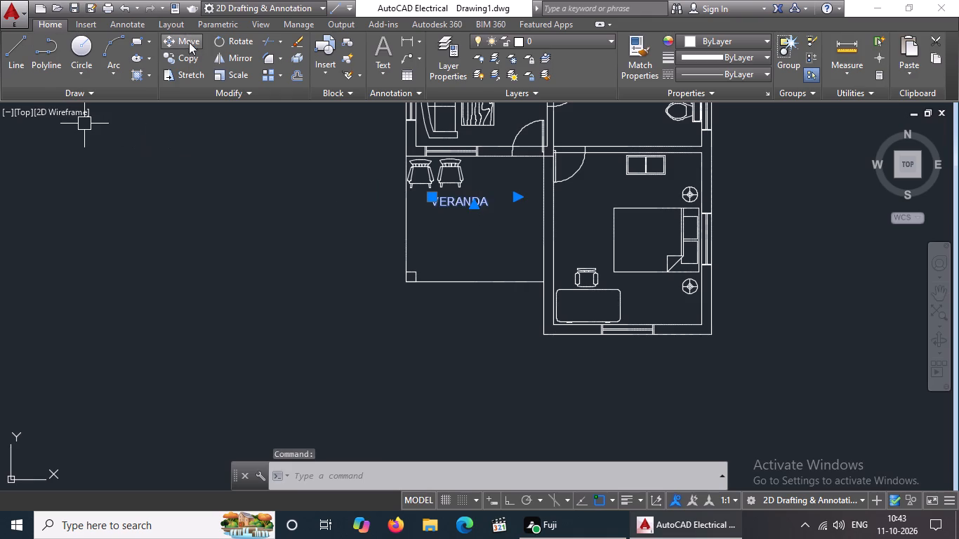
left_click(185, 55)
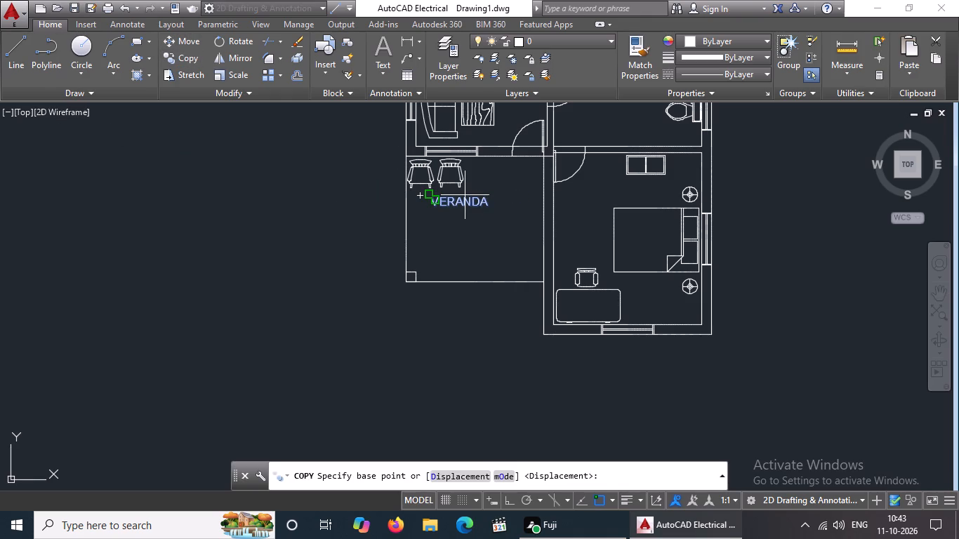
left_click(463, 199)
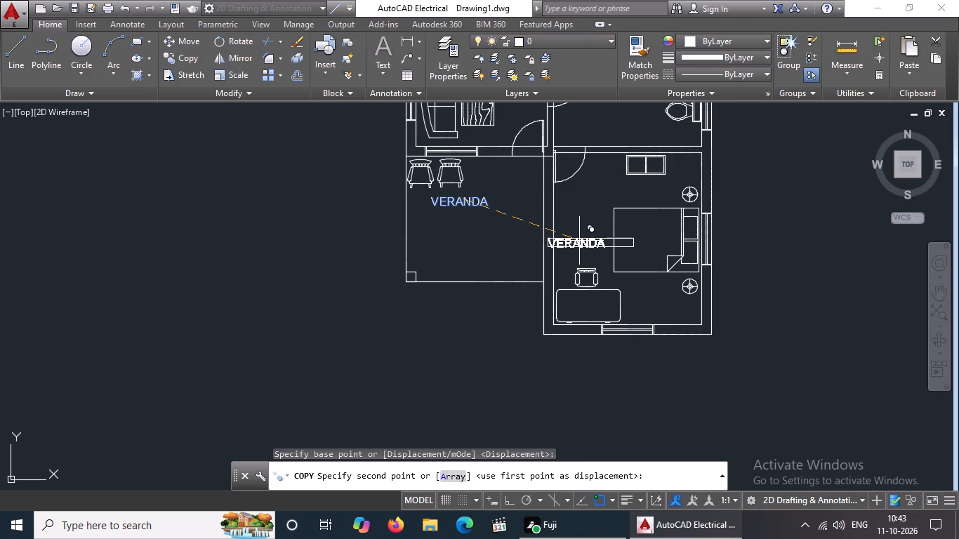
left_click(590, 192)
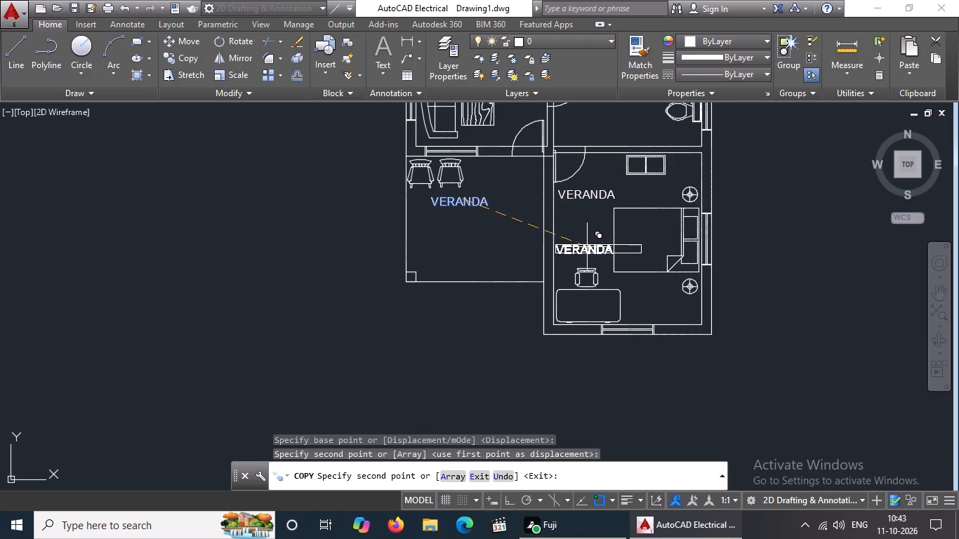
key("Escape")
Move the veranda's own VERANDA label slightly southeast, nearer the middle of the veranda.
left_click(468, 198)
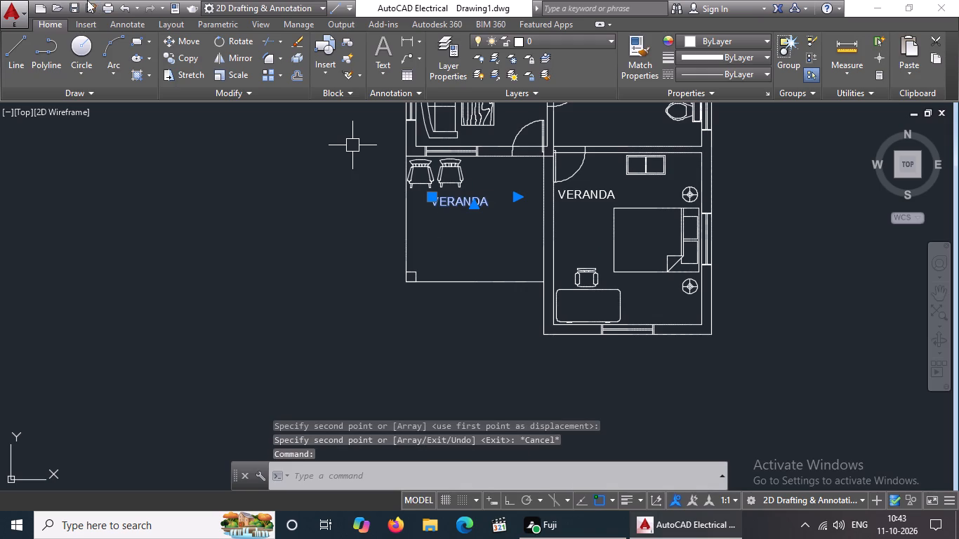
left_click(192, 38)
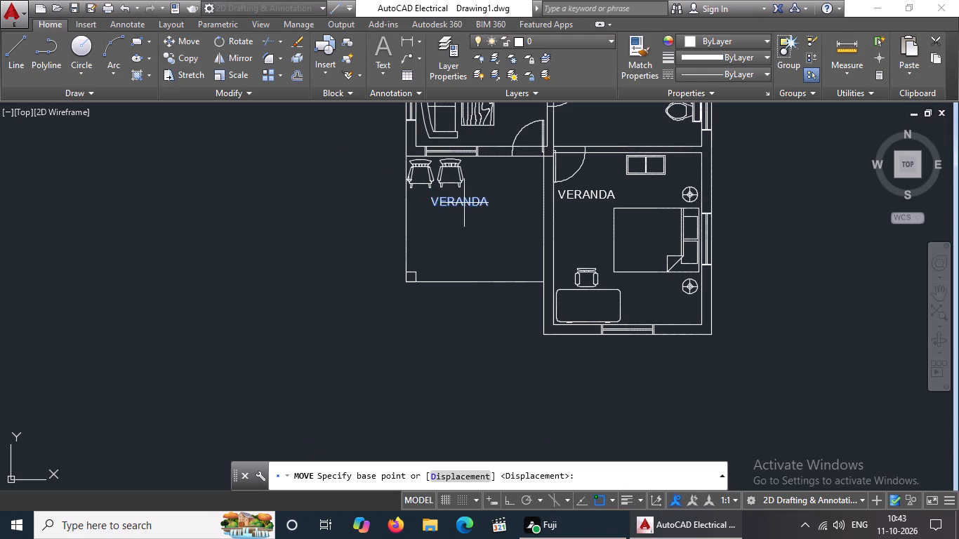
left_click(464, 203)
left_click(479, 220)
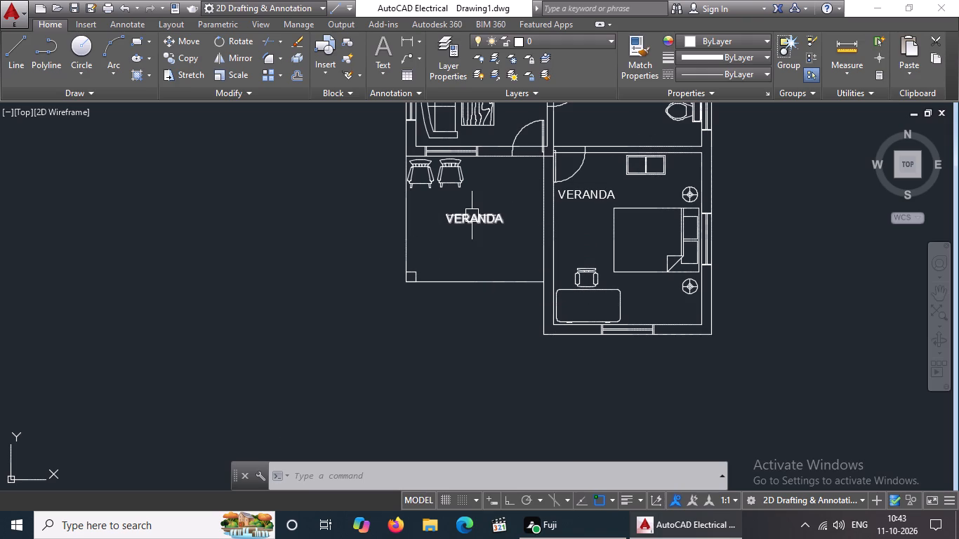
key("Escape")
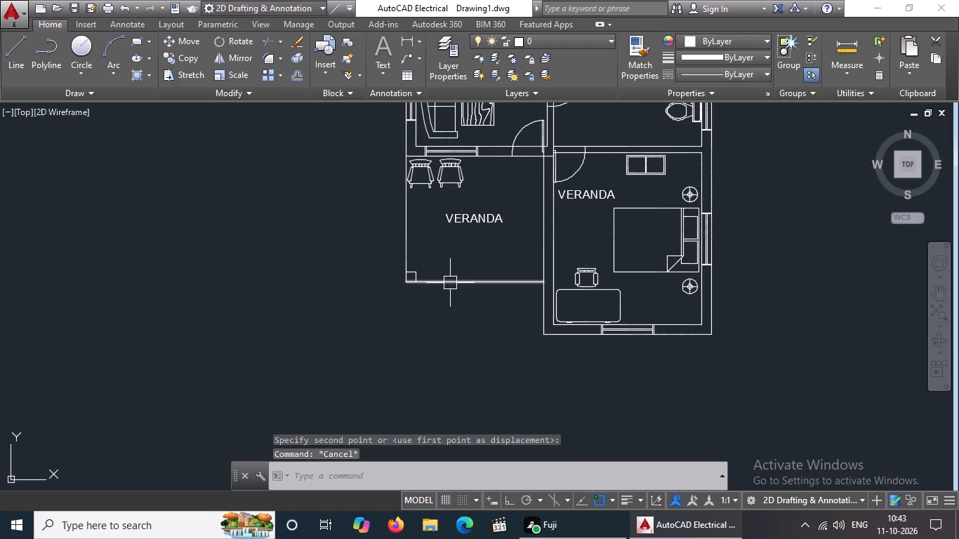
Hatch the small square column at the veranda's southwest corner with the SOLID pattern.
type("H")
key("space")
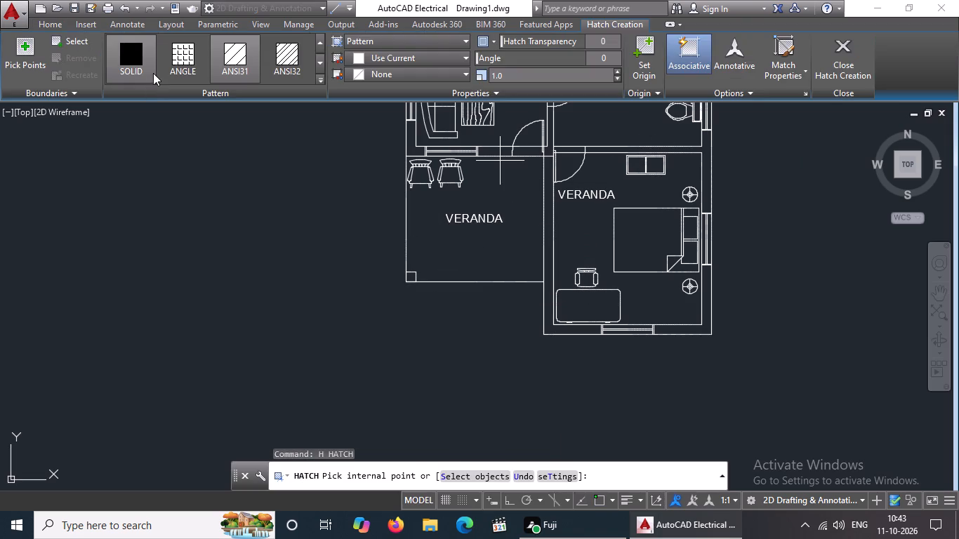
left_click(131, 67)
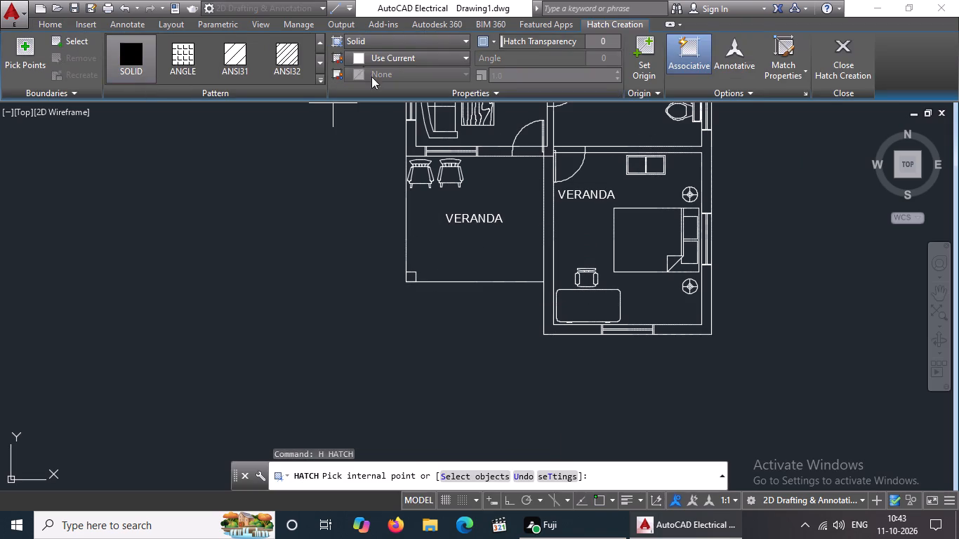
left_click(449, 56)
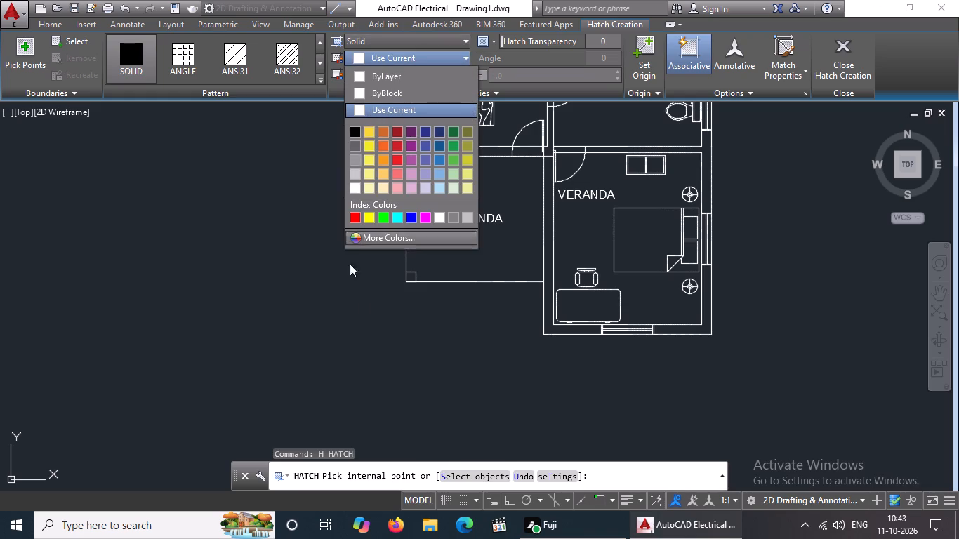
left_click(348, 279)
scroll(417, 283, "up", 2)
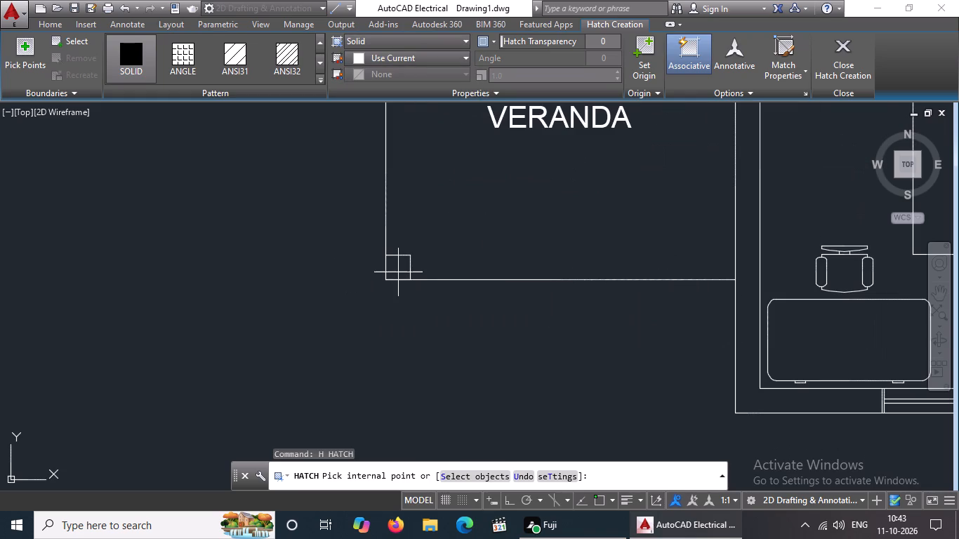
scroll(404, 266, "up", 1)
left_click(405, 265)
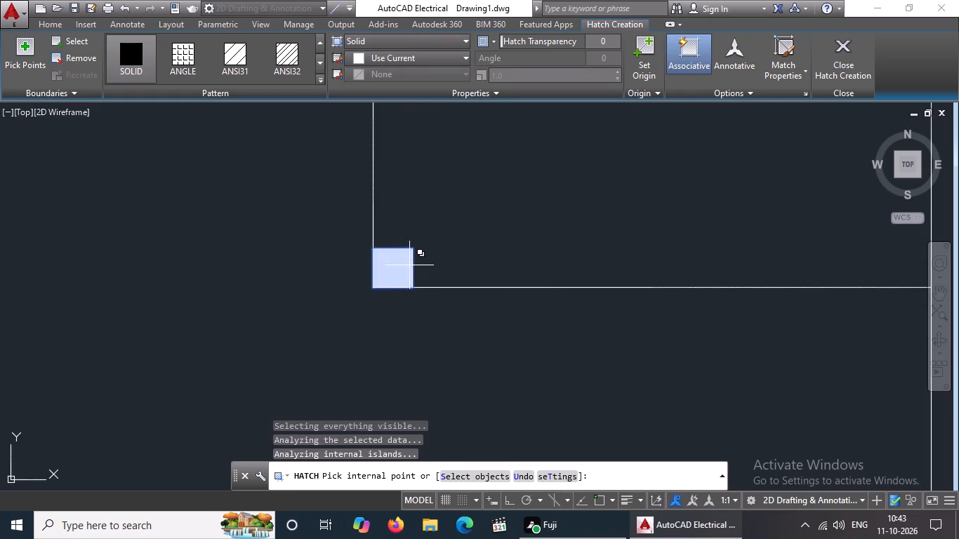
scroll(435, 269, "down", 3)
left_click(854, 62)
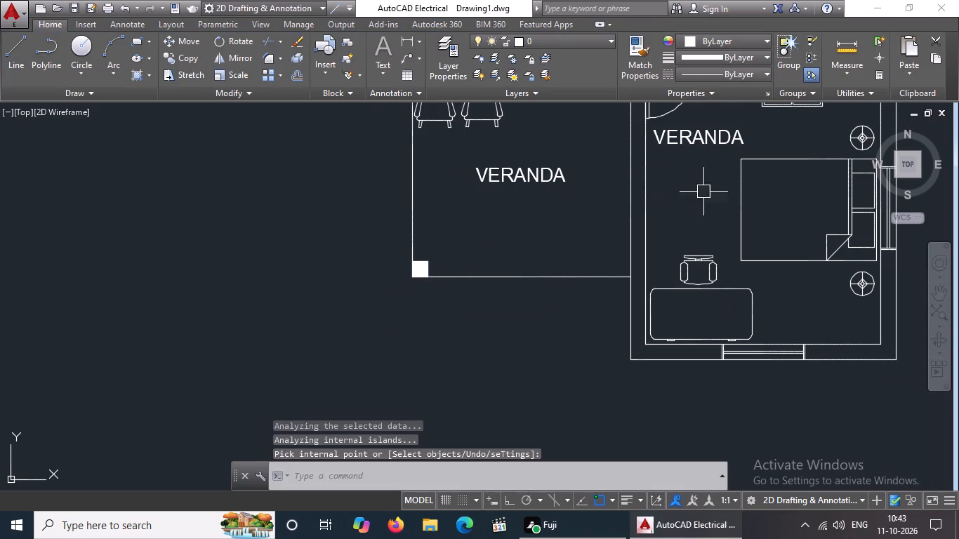
Replace the text of the copied VERANDA label in the southernmost bedroom with BEDROOM.
scroll(560, 281, "down", 2)
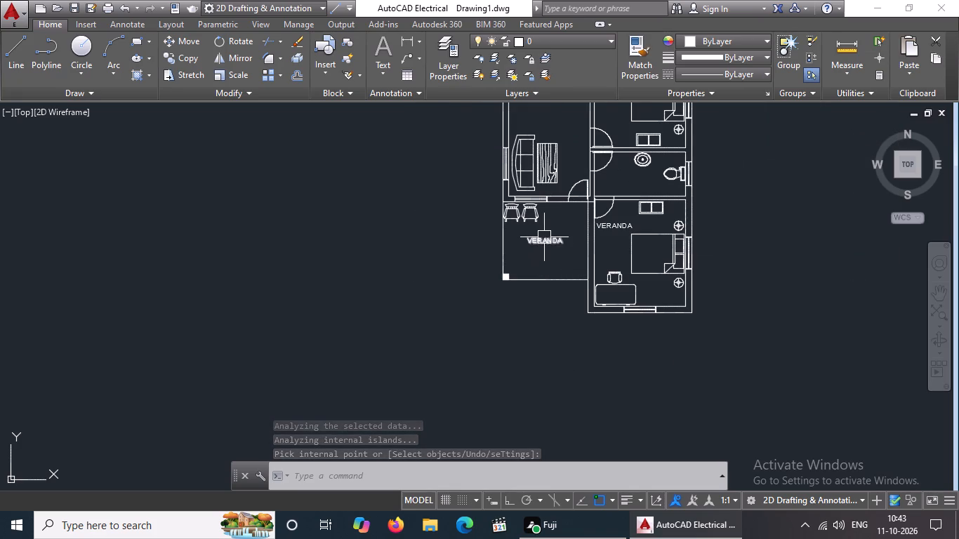
scroll(550, 239, "up", 1)
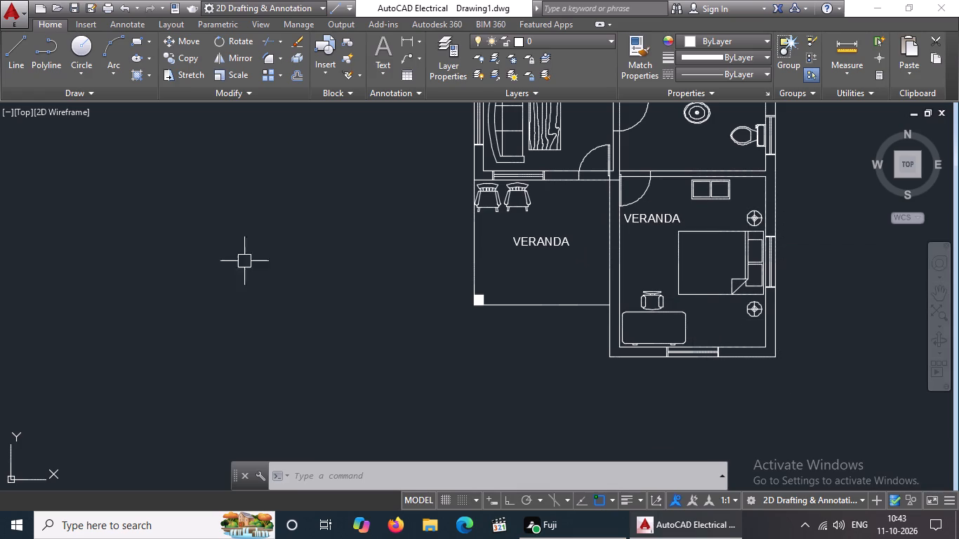
scroll(737, 248, "up", 1)
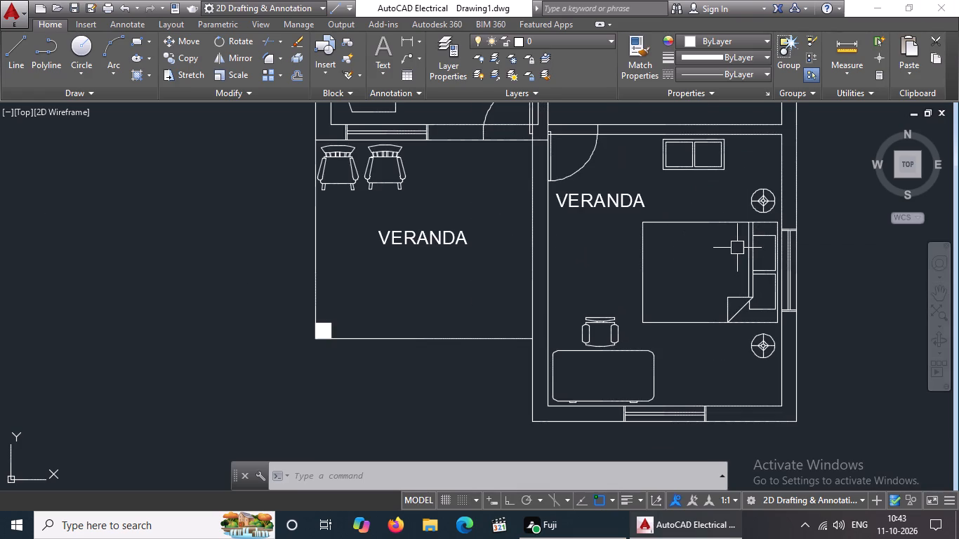
double_click(614, 197)
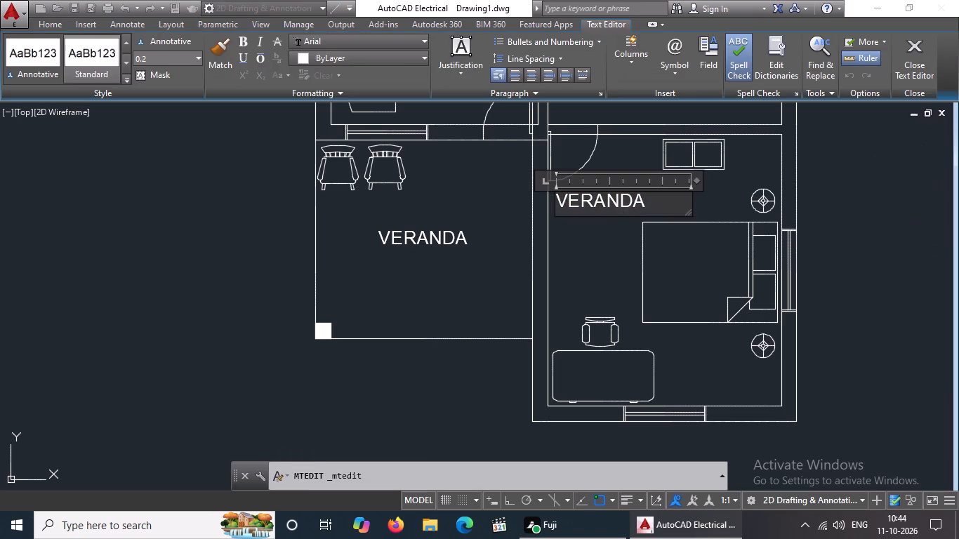
key("BackSpace")
key("BackSpace")
key("BackSpace")
key("BackSpace")
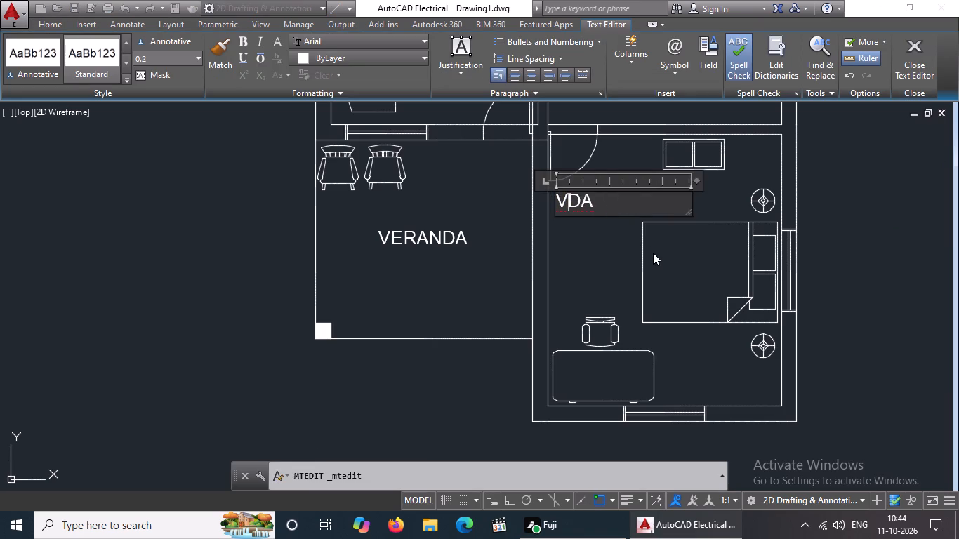
left_click(631, 194)
key("BackSpace")
key("BackSpace")
key("BackSpace")
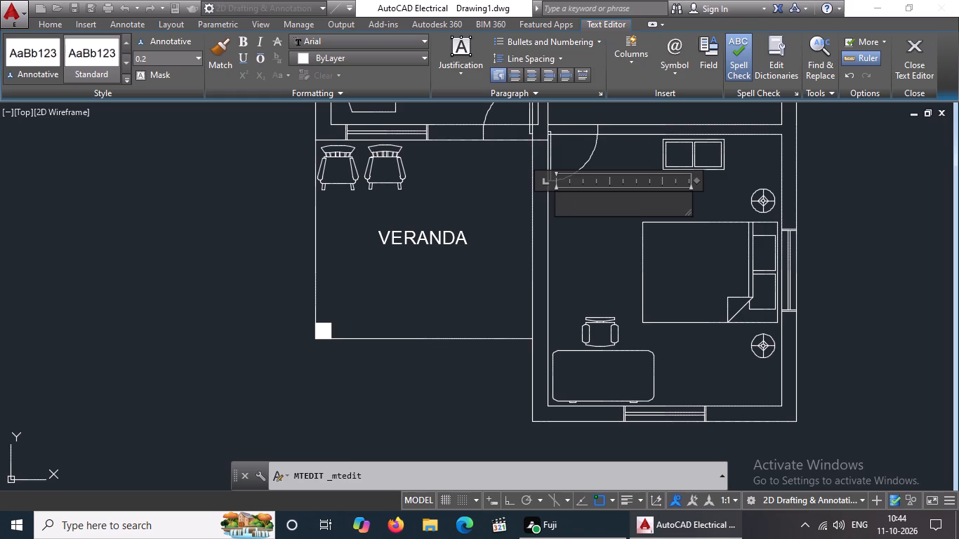
type("BED")
key("space")
key("BackSpace")
type("ROOM")
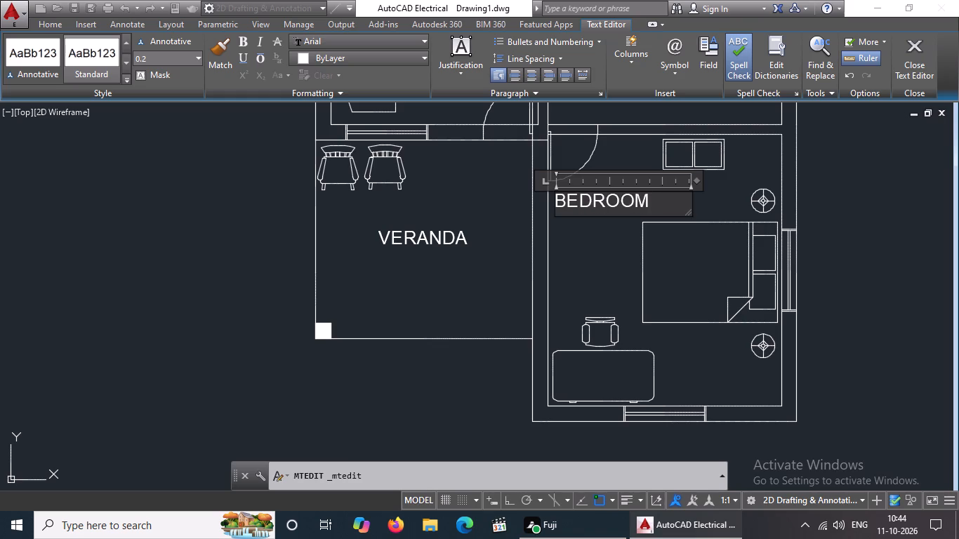
Add a second line reading 4.1MX3.0M to the BEDROOM label in the southernmost bedroom.
key("Return")
key("4")
type(".1M")
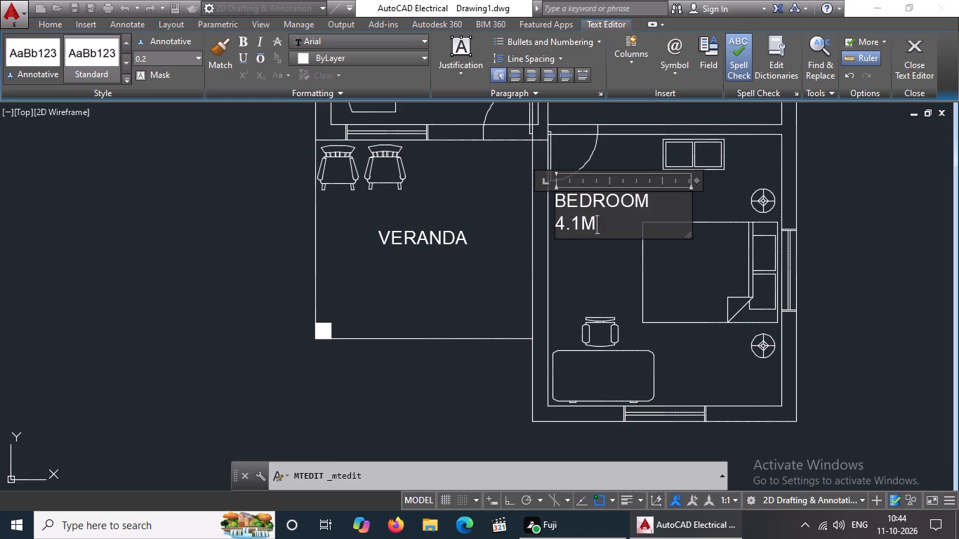
key("x")
type("3.")
key("0")
key("m")
left_click(593, 274)
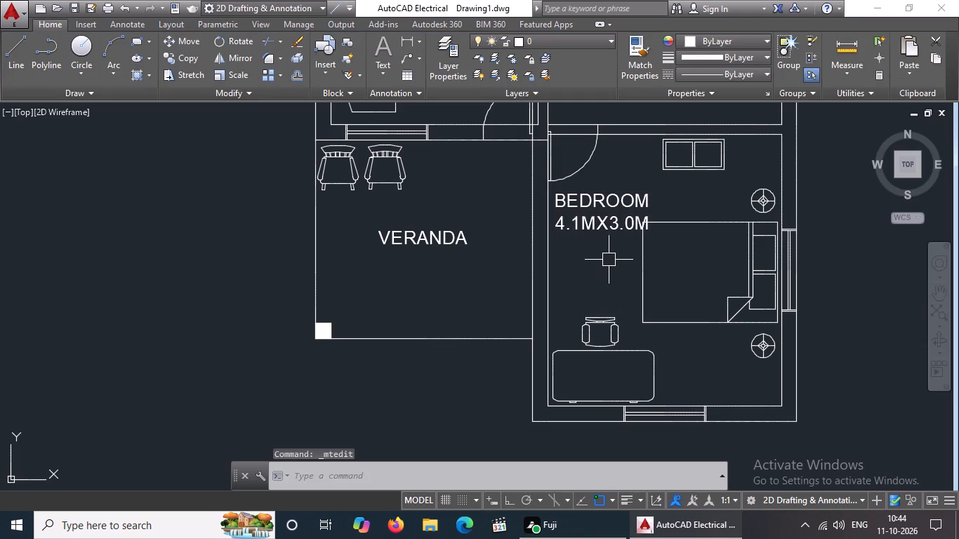
Copy the VERANDA label into the bathroom directly north of the southernmost bedroom, between the washbasin and the toilet.
scroll(610, 211, "down", 2)
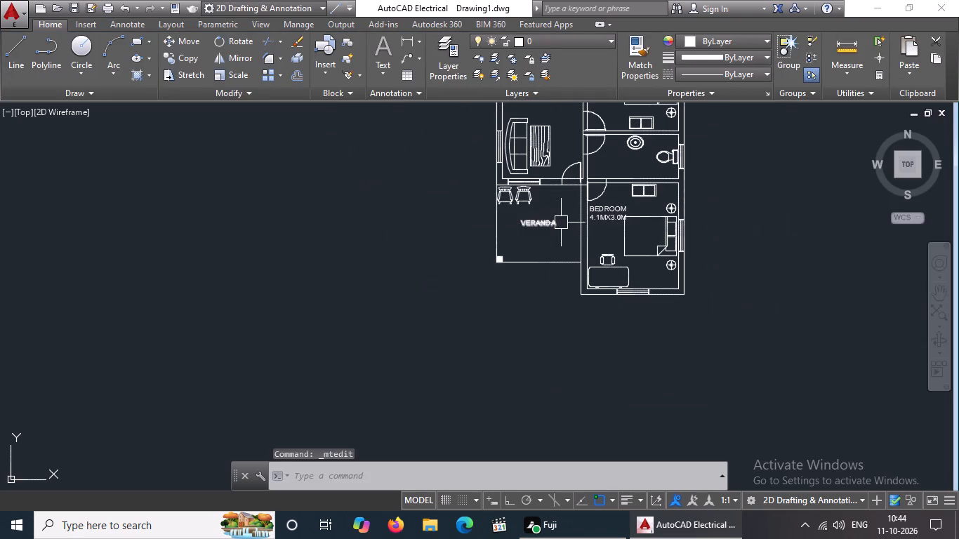
left_click(538, 222)
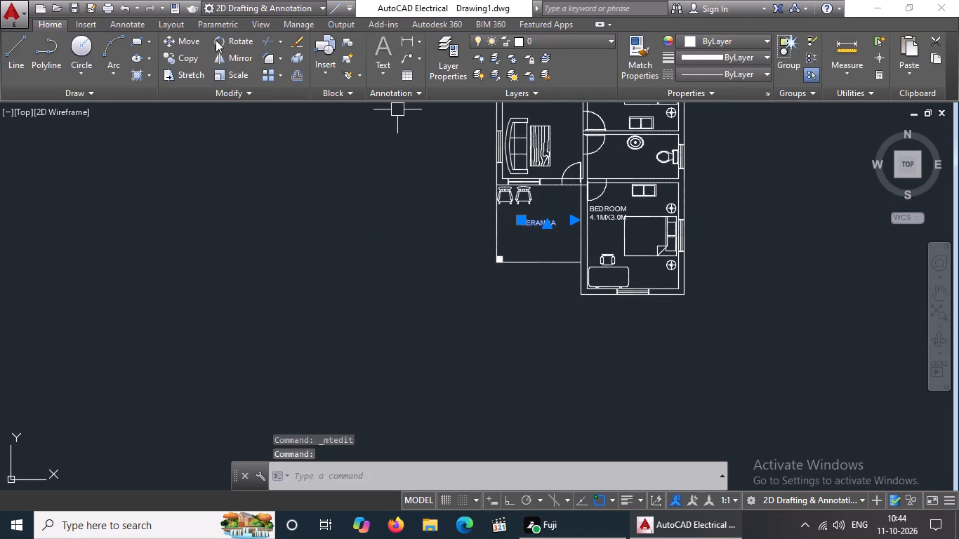
left_click(182, 54)
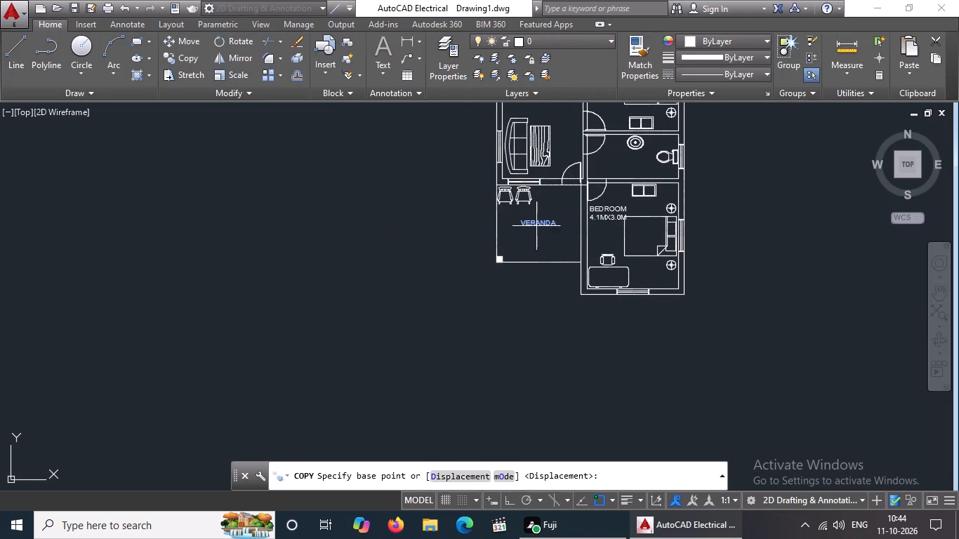
left_click(541, 220)
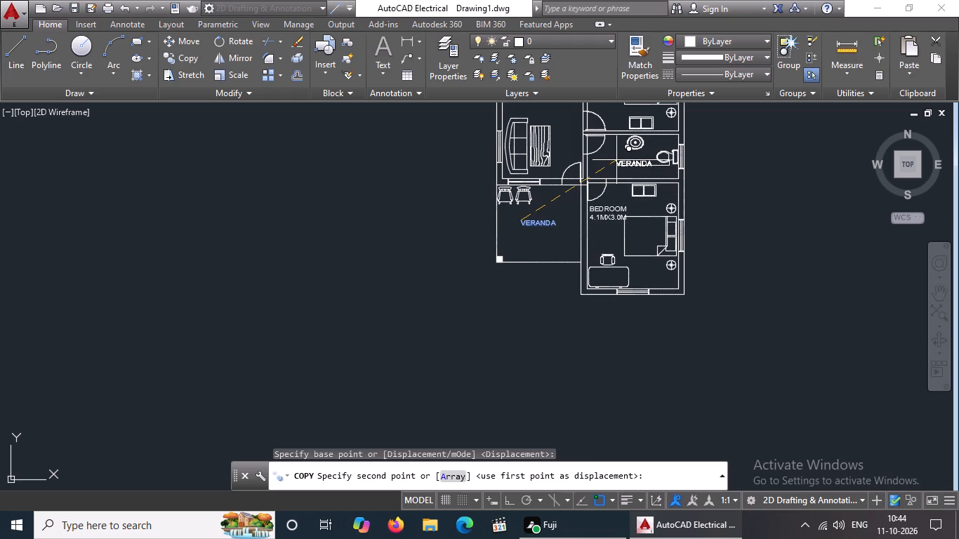
left_click(616, 159)
key("Escape")
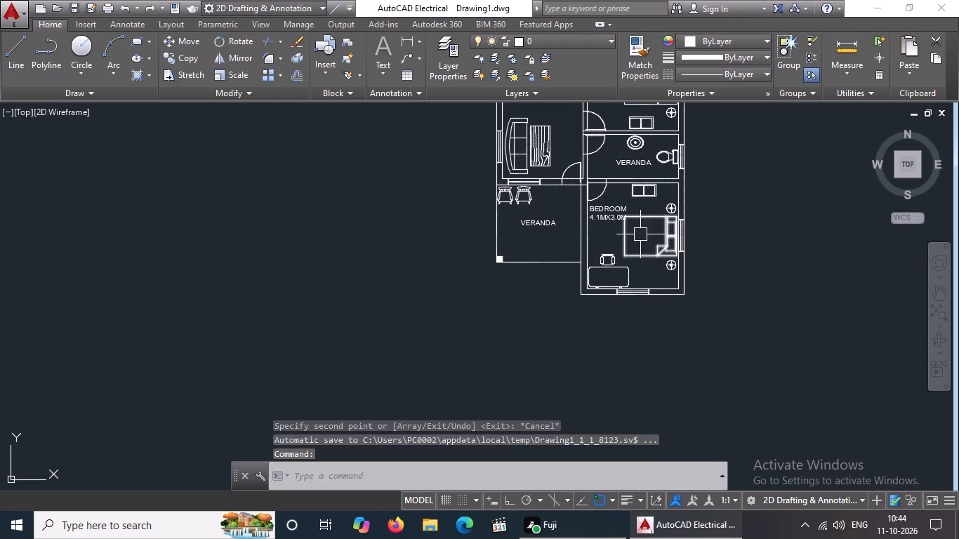
Trim the inner and outer wall lines crossing the door opening between the living room and the veranda.
middle_click_drag(625, 213, 608, 308)
scroll(563, 288, "up", 3)
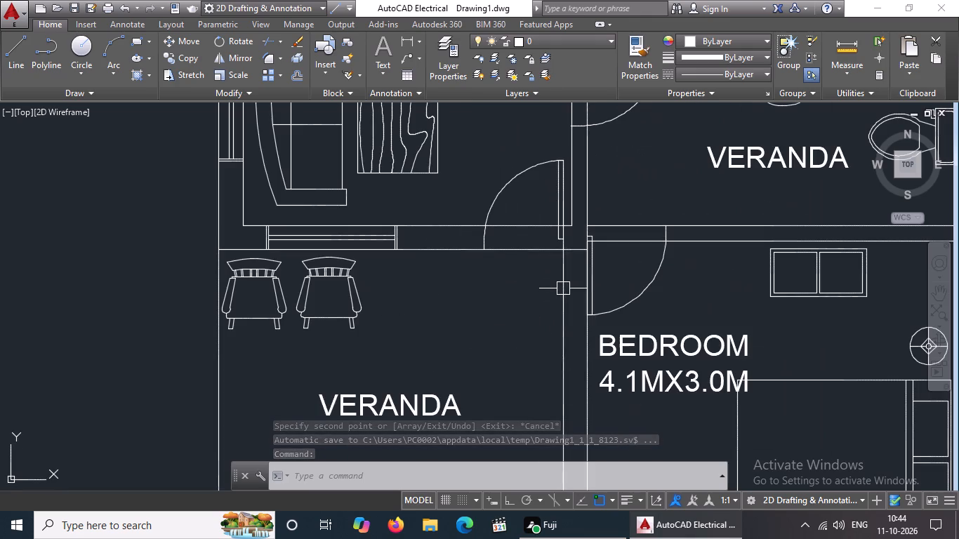
key("Escape")
key("t")
key("r")
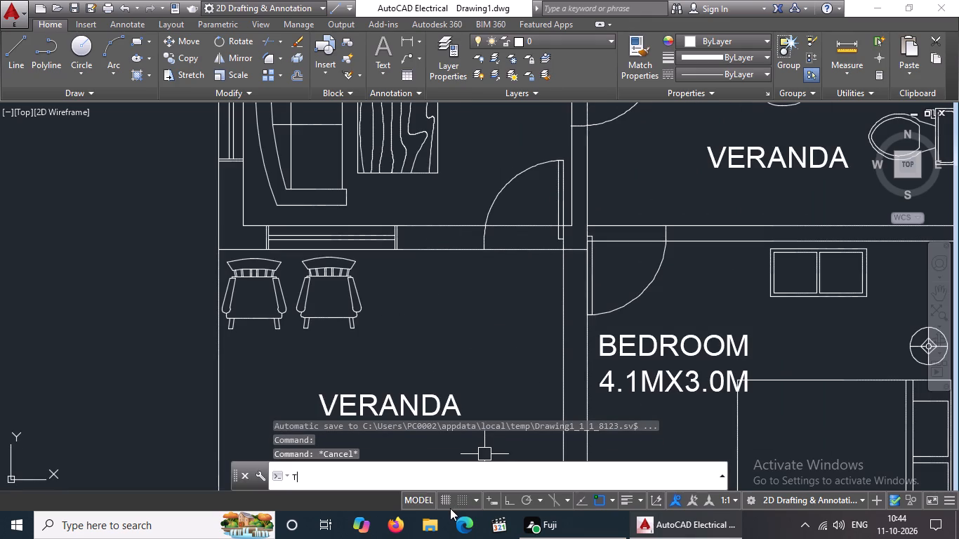
key("space")
key("space")
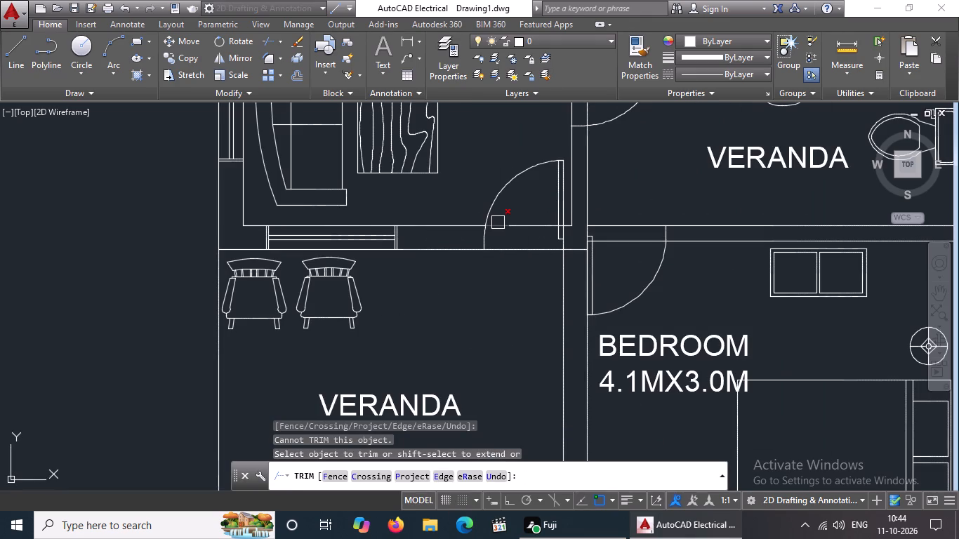
left_click(498, 222)
left_click(492, 250)
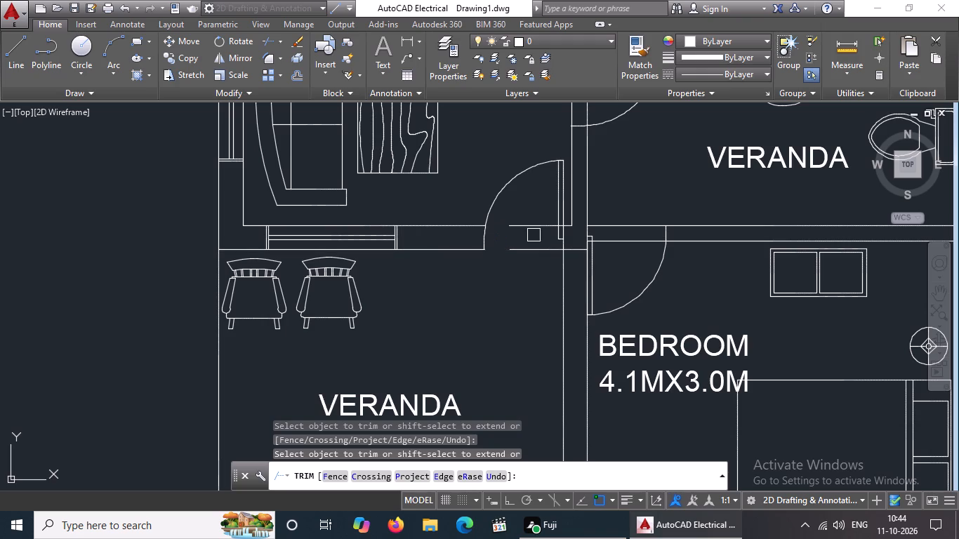
left_click(553, 224)
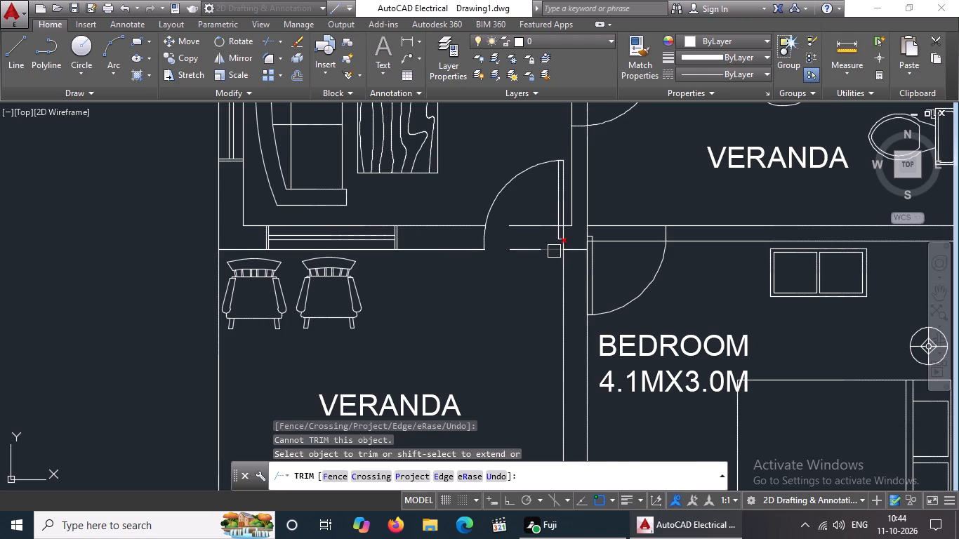
scroll(554, 251, "up", 1)
left_click(554, 251)
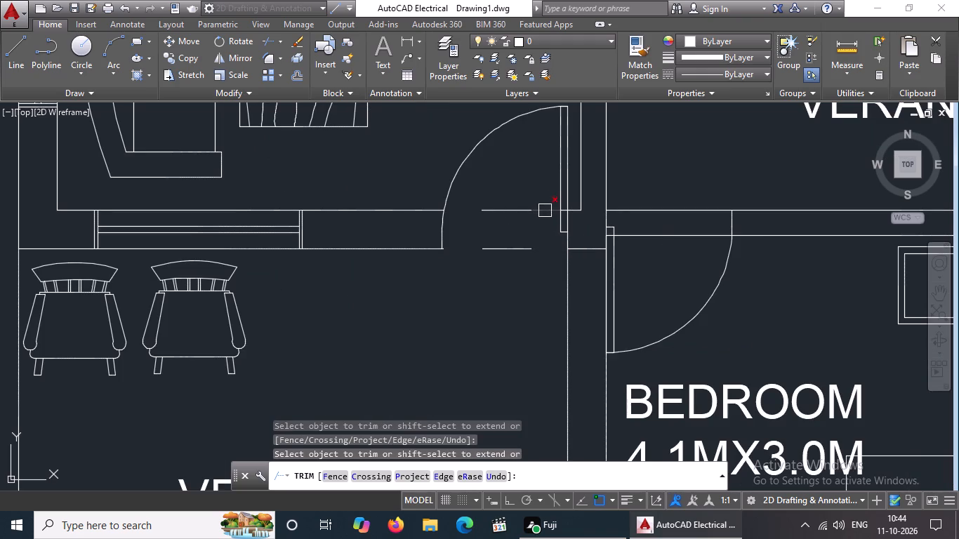
left_click(545, 211)
Trim both wall lines crossing the door opening of the southernmost bedroom, up to the door swing.
left_click(622, 236)
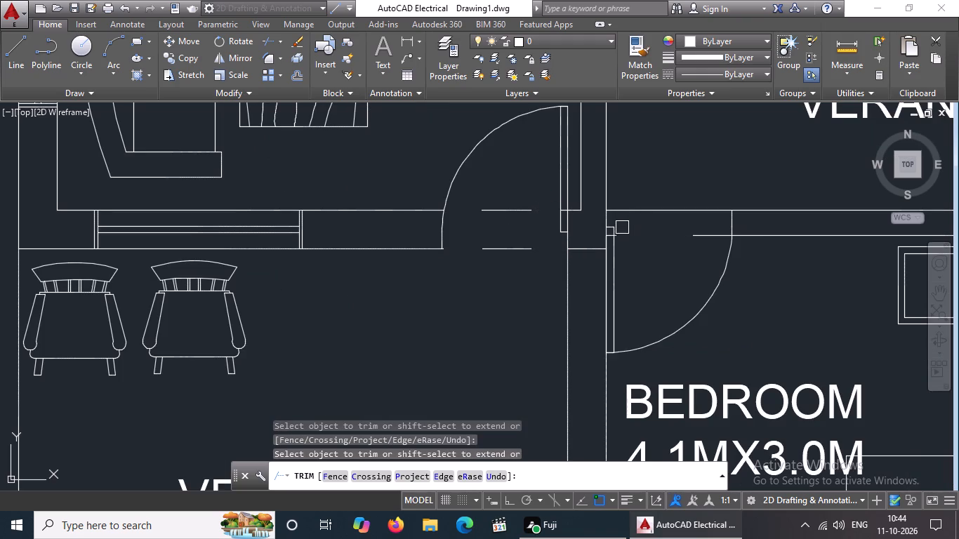
scroll(616, 208, "up", 2)
left_click(611, 213)
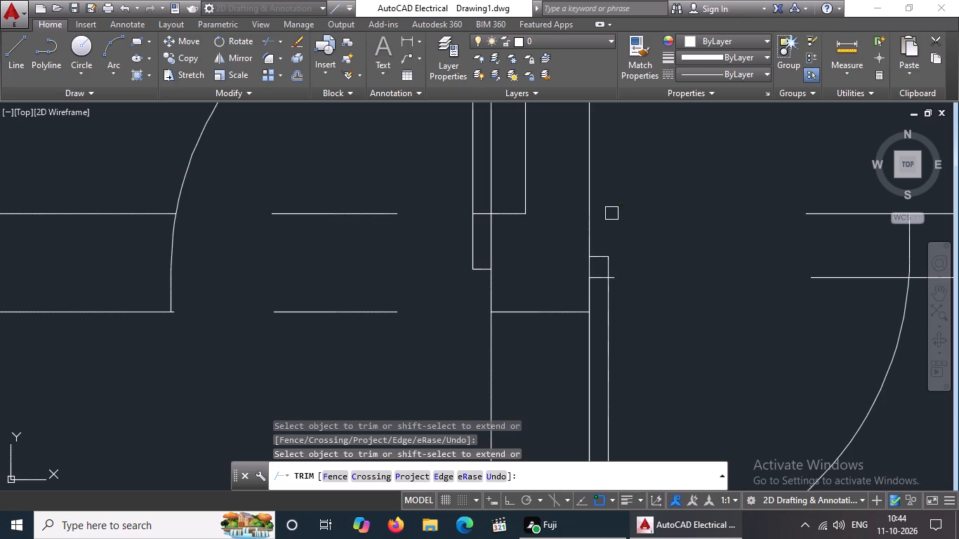
left_click(849, 214)
left_click(866, 277)
scroll(865, 277, "down", 2)
key("Escape")
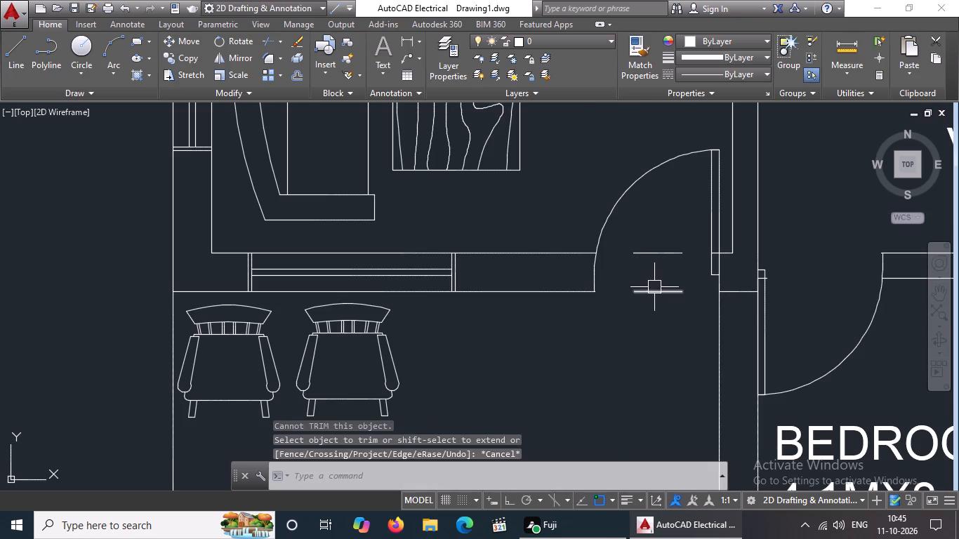
Erase the leftover wall-line pieces in the door opening between the living room and the veranda.
left_click(654, 289)
left_click(647, 256)
key("Delete")
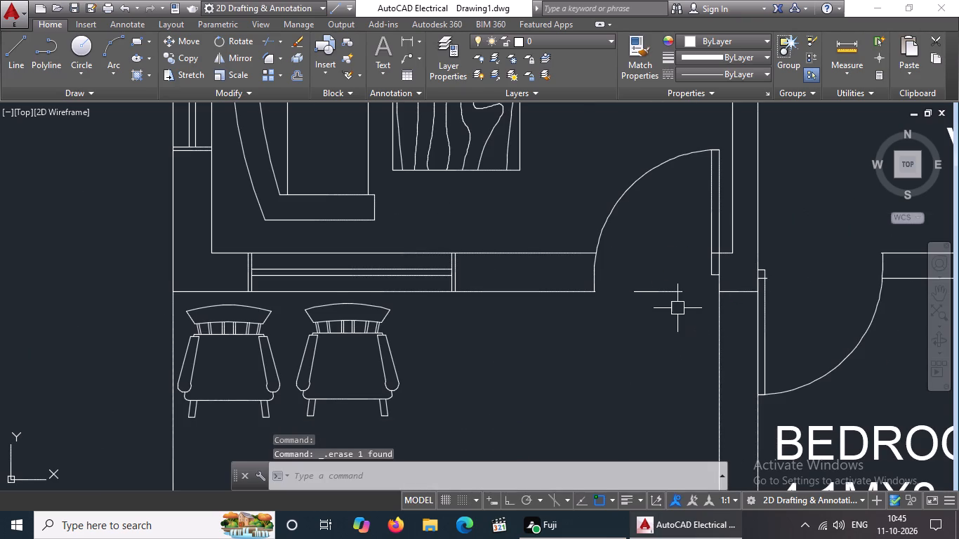
Erase the last leftover wall-line piece in the door opening between the living room and the veranda.
left_click(669, 296)
key("Delete")
Change the copied VERANDA label in the bathroom north of the southernmost bedroom to BATH ROOM, split over two lines.
scroll(570, 391, "down", 3)
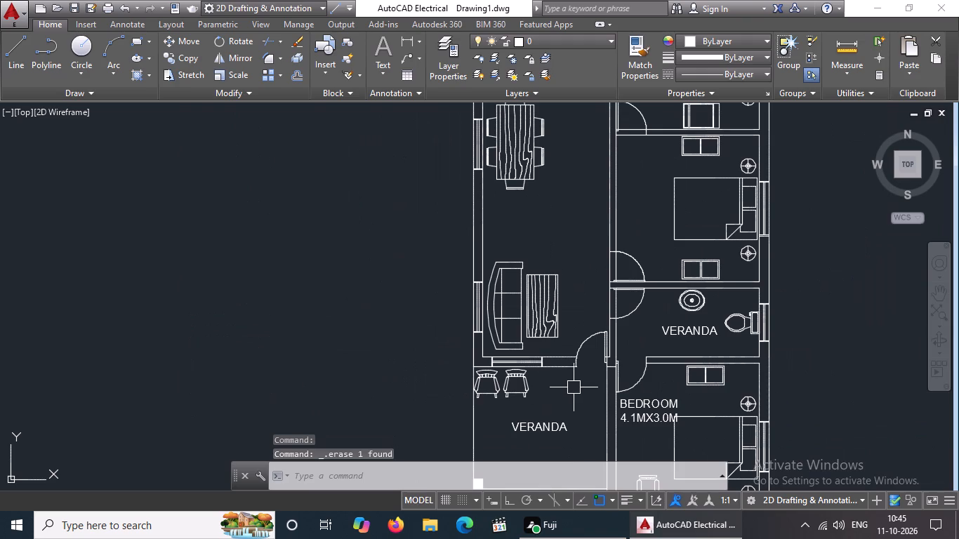
middle_click_drag(675, 440, 675, 359)
scroll(675, 435, "up", 1)
scroll(778, 192, "down", 1)
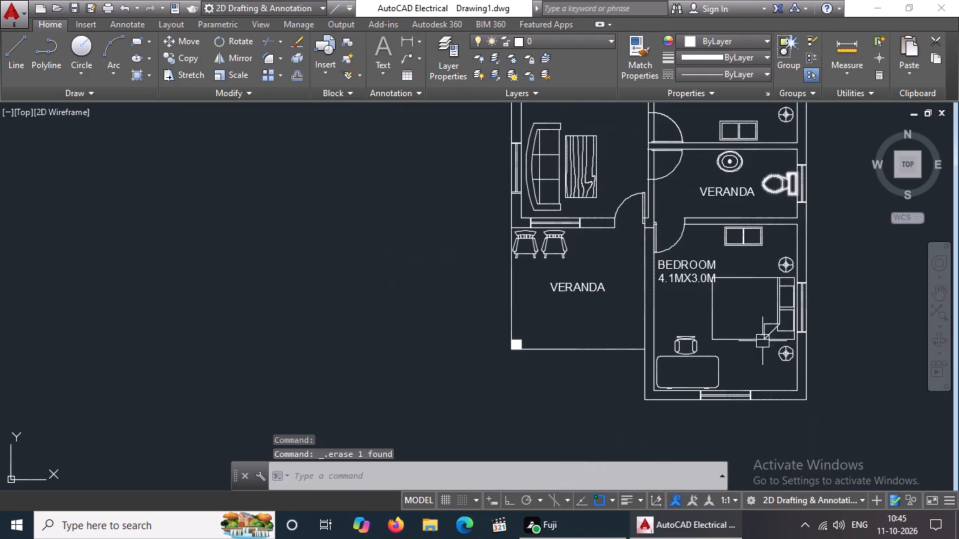
double_click(745, 192)
left_click(759, 189)
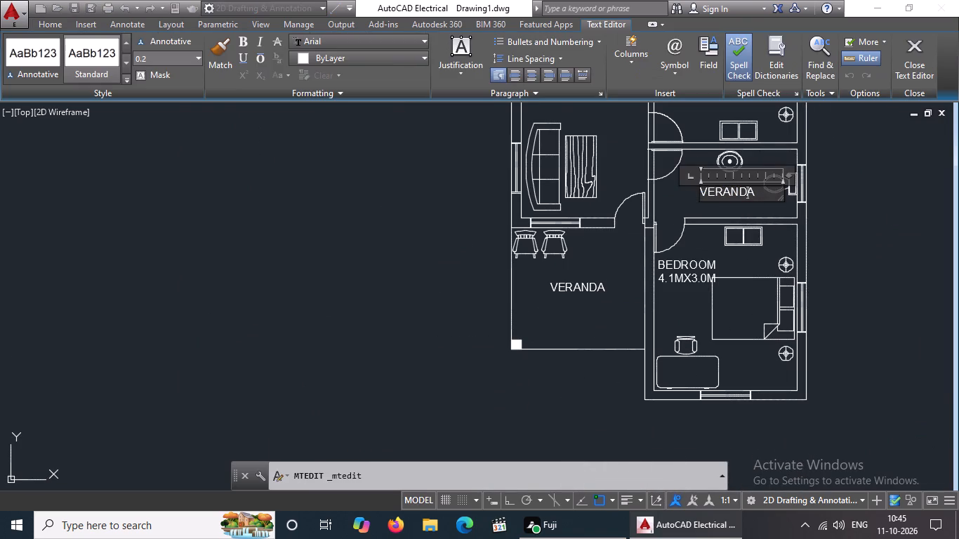
key("BackSpace")
key("BackSpace")
key("BackSpace")
key("BackSpace")
key("BackSpace")
key("BackSpace")
key("BackSpace")
type("BATH")
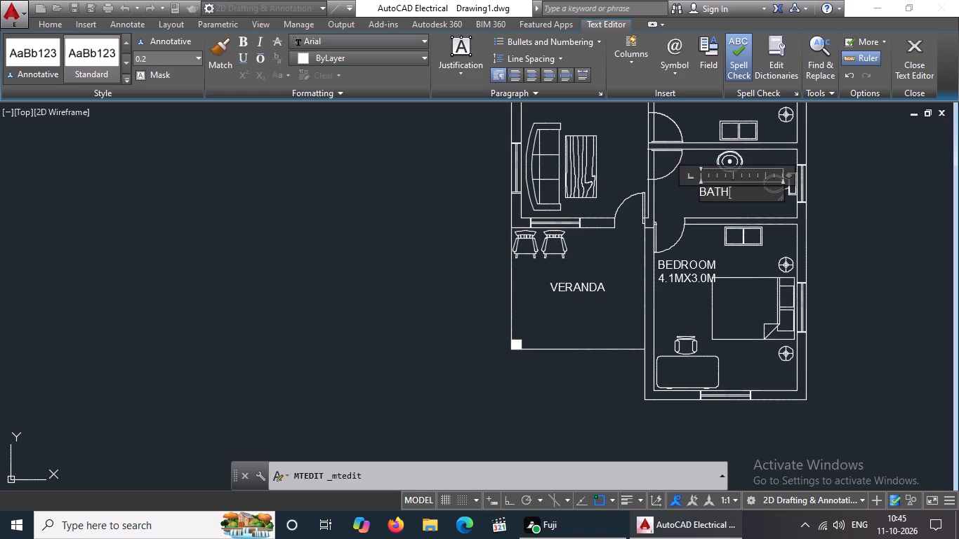
key("Return")
key("r")
type("OOM")
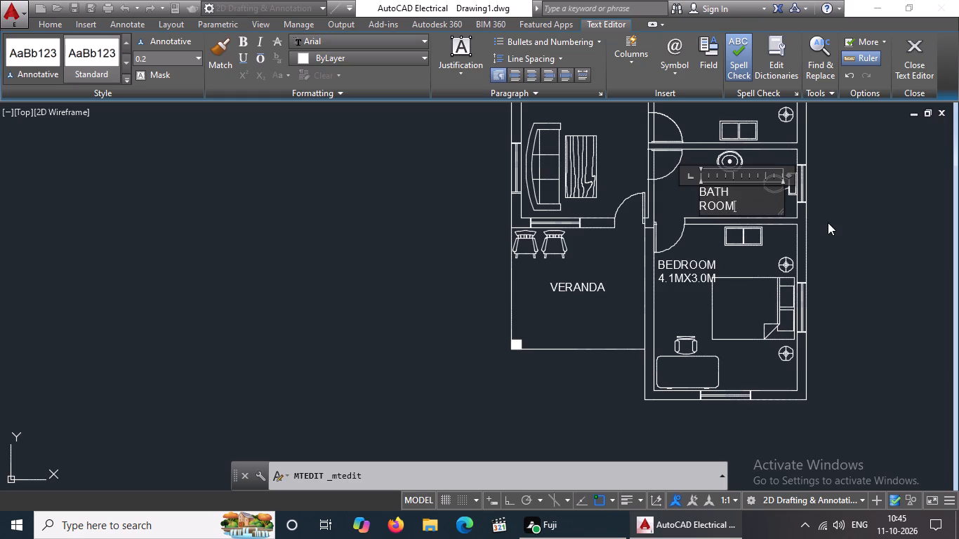
left_click(677, 198)
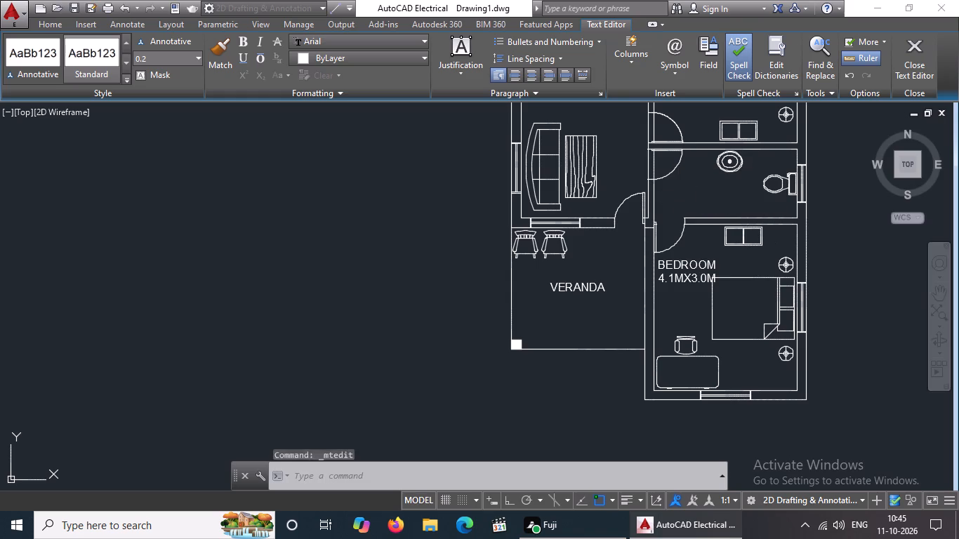
Move the BATH ROOM label slightly northeast, to just south of the washbasin and beside the toilet.
left_click(715, 195)
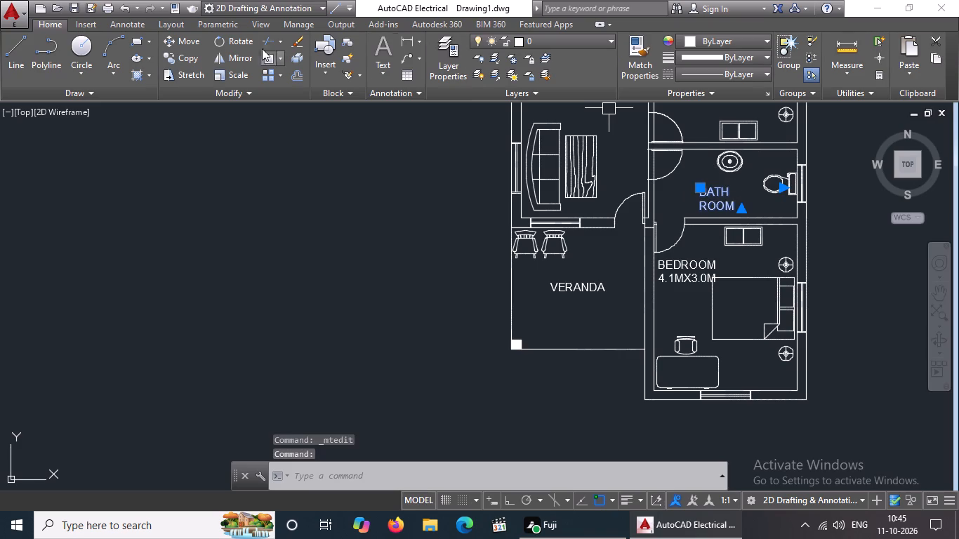
left_click(195, 38)
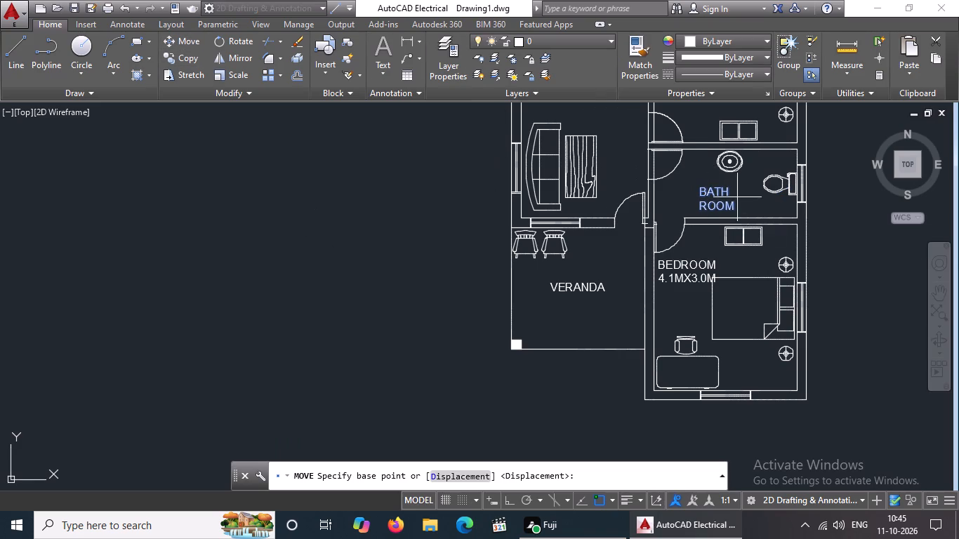
left_click(715, 195)
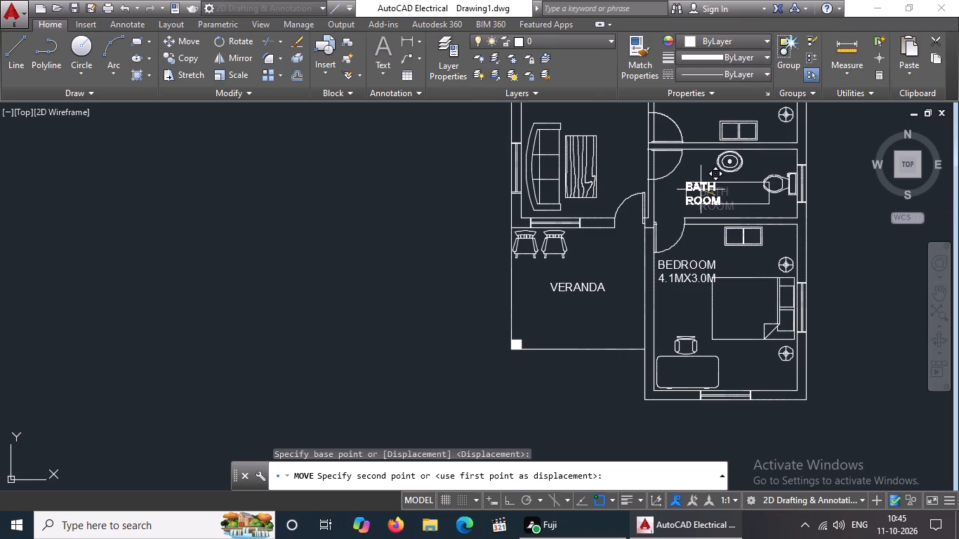
left_click(739, 188)
Trim both wall lines crossing the door opening between the living room and the bathroom, up to the door swing.
scroll(766, 192, "down", 1)
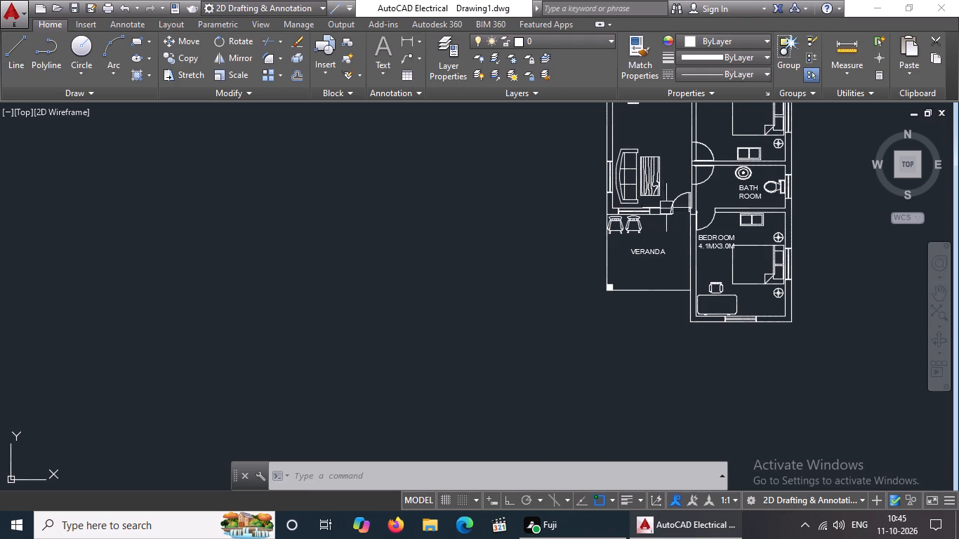
scroll(692, 168, "up", 3)
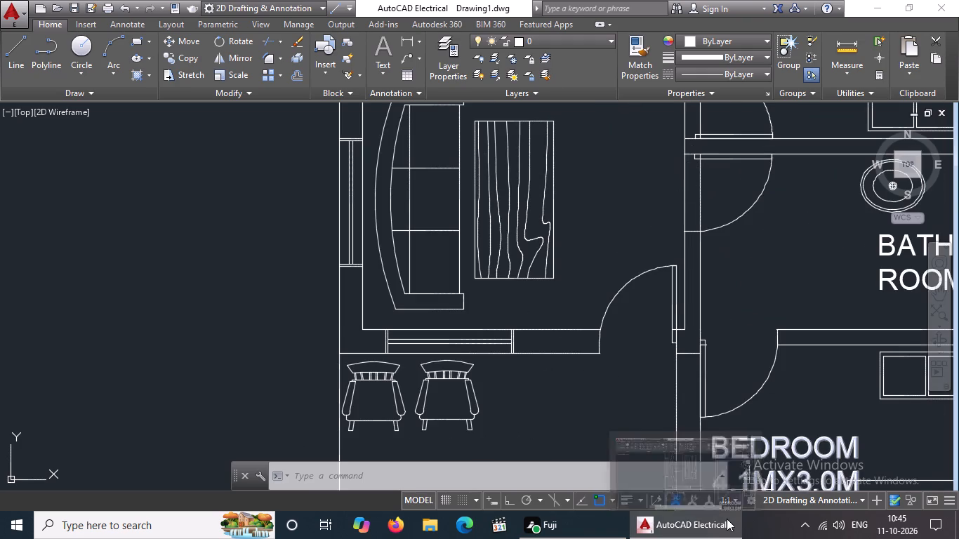
key("Escape")
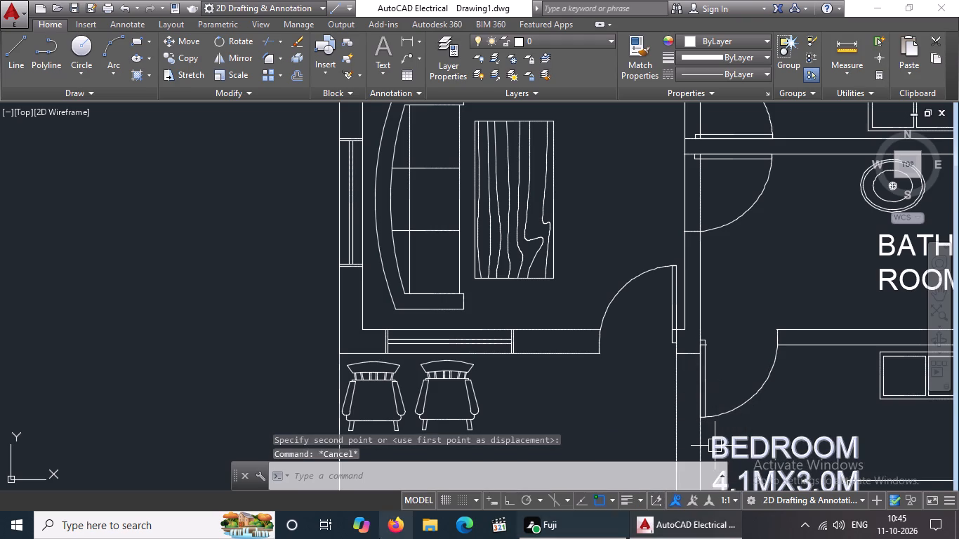
type("TR")
key("space")
key("space")
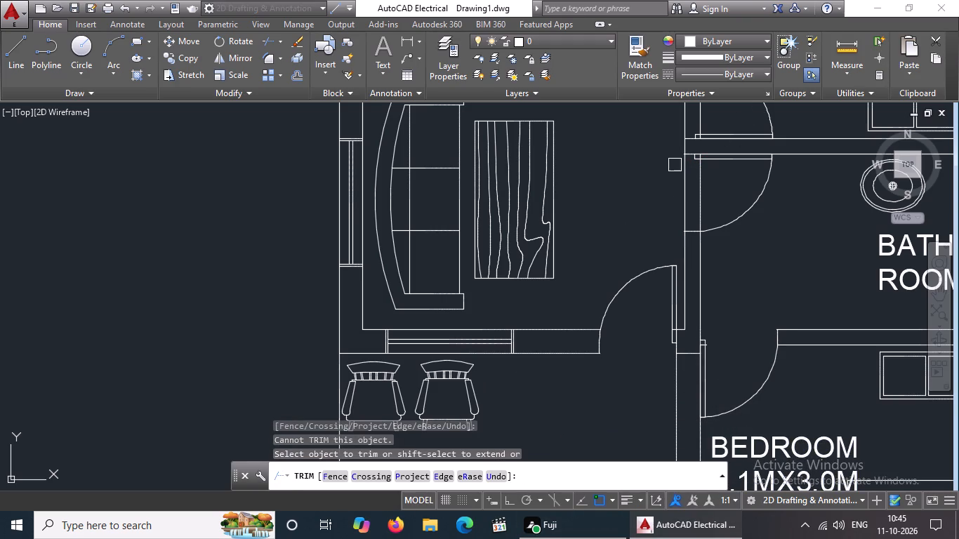
left_click(680, 222)
scroll(684, 159, "up", 1)
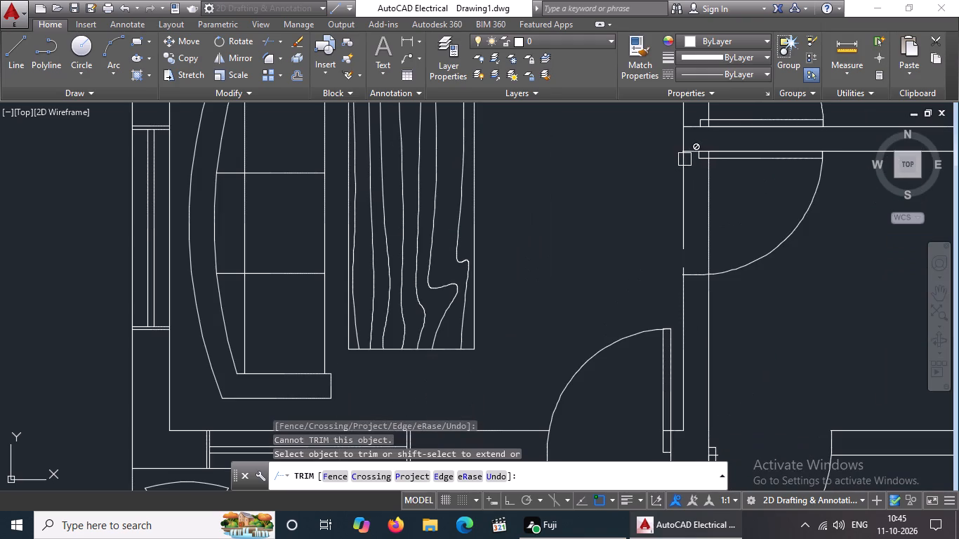
left_click(682, 163)
left_click(708, 165)
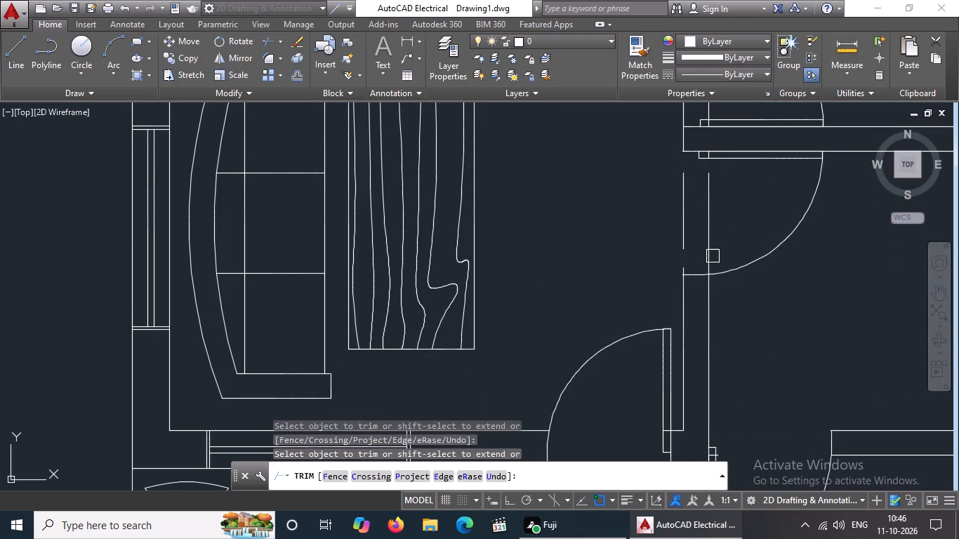
scroll(706, 267, "up", 1)
left_click(706, 266)
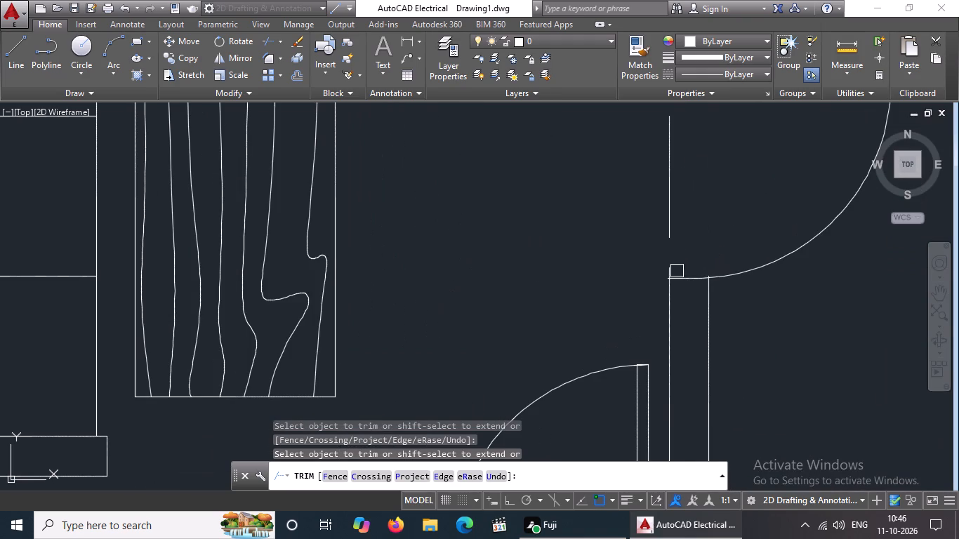
left_click(673, 271)
scroll(729, 244, "down", 2)
key("Escape")
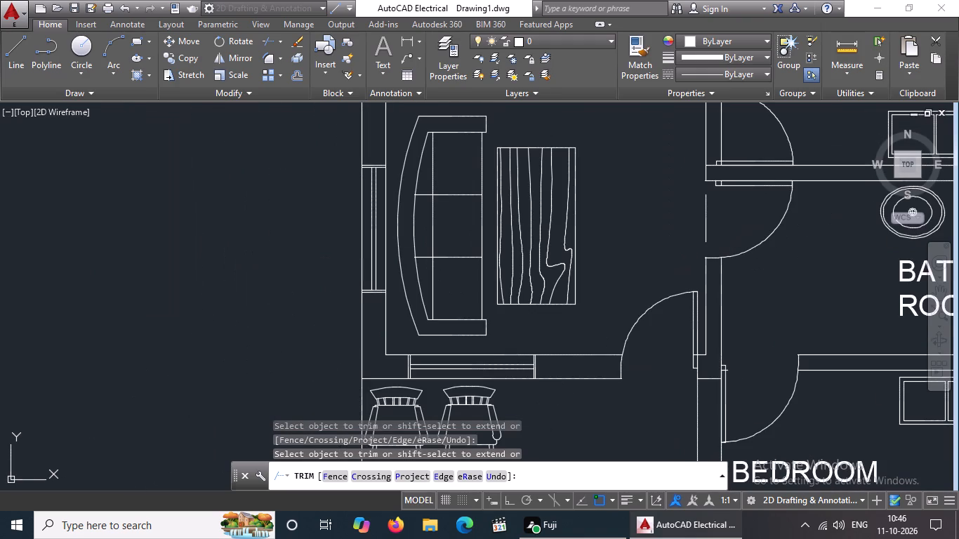
Erase the leftover wall-line piece on the living-room side of the bathroom door opening.
left_click(701, 220)
key("Delete")
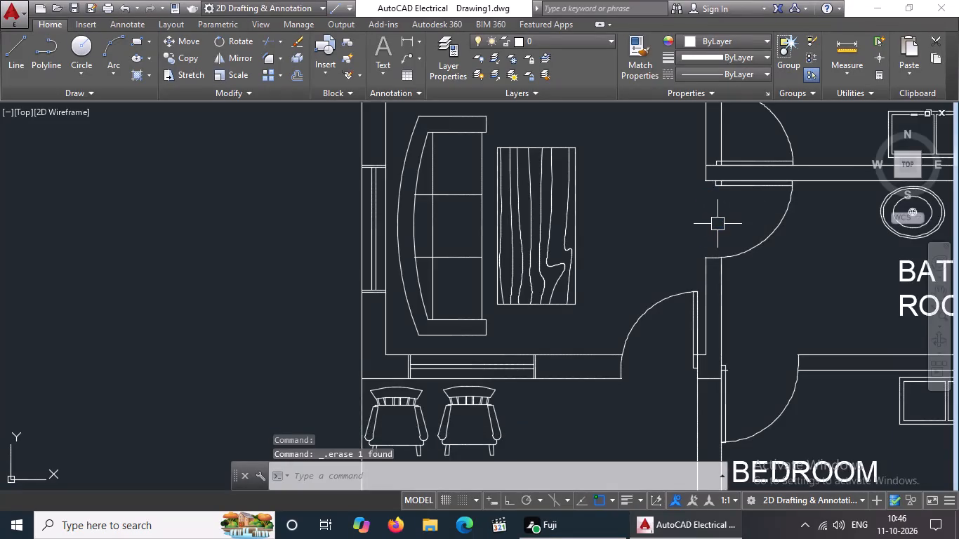
With Ortho on, draw a vertical line from the bathroom's north wall to its south wall, just west of the washbasin.
scroll(720, 222, "down", 3)
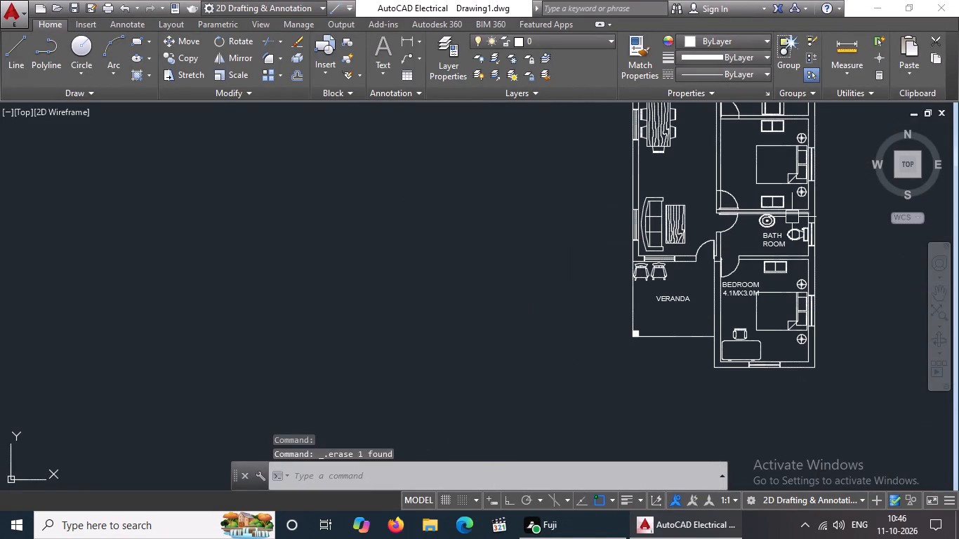
left_click(12, 58)
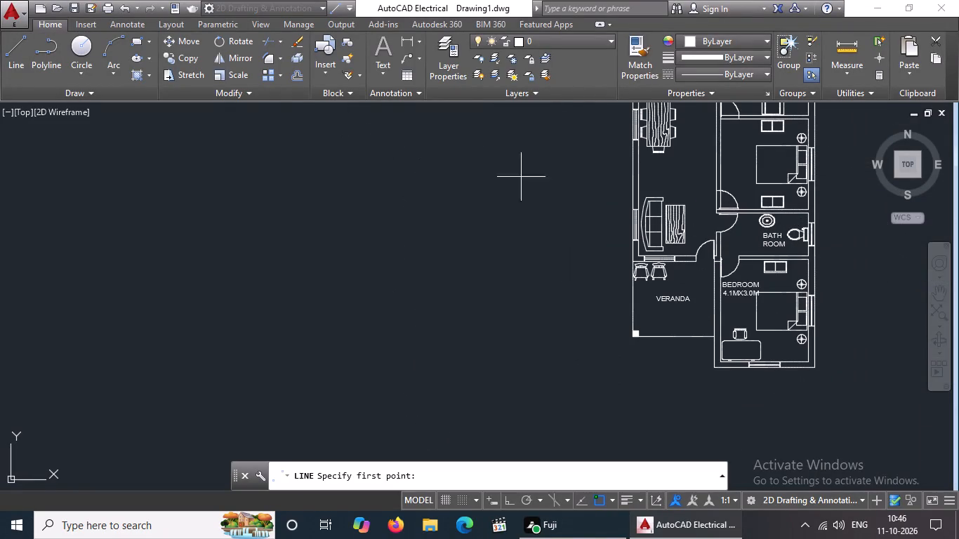
scroll(767, 222, "up", 1)
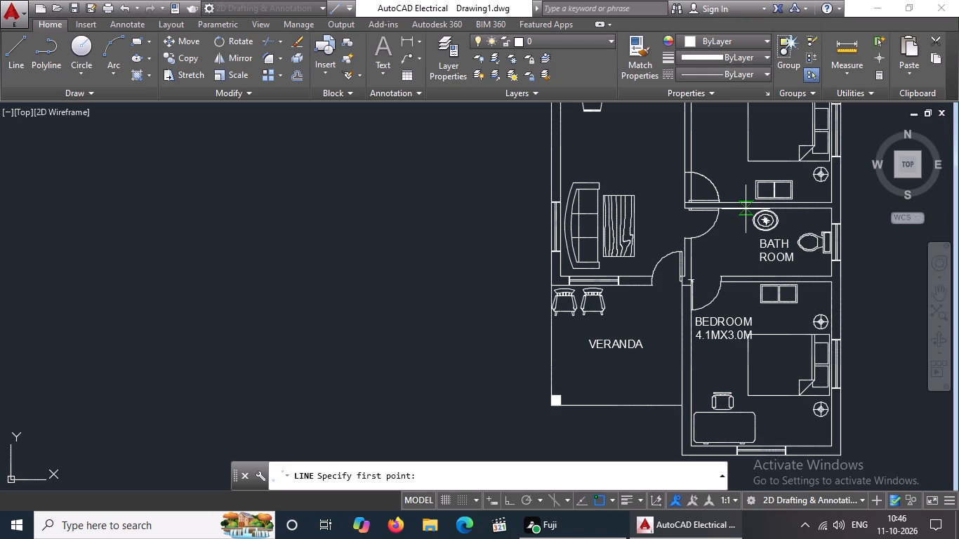
scroll(746, 209, "up", 2)
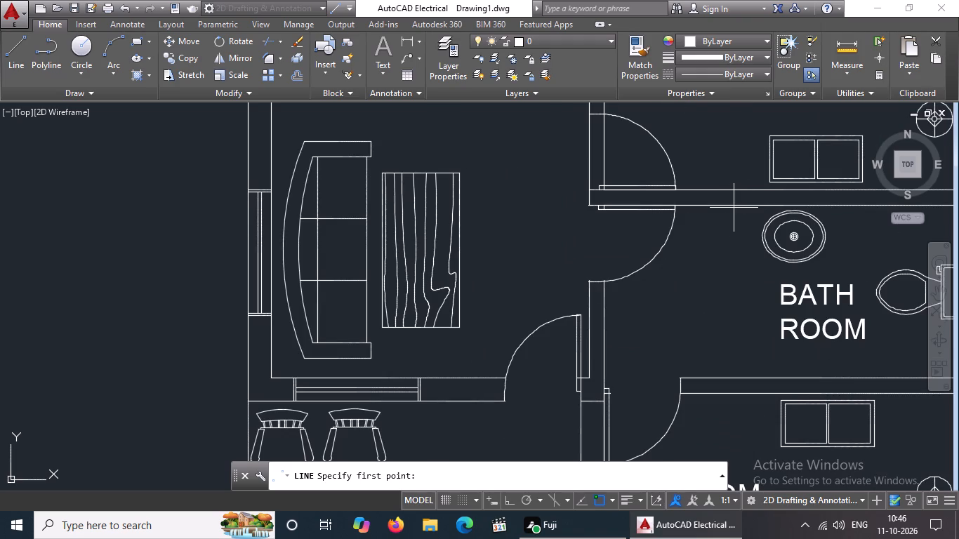
left_click(734, 206)
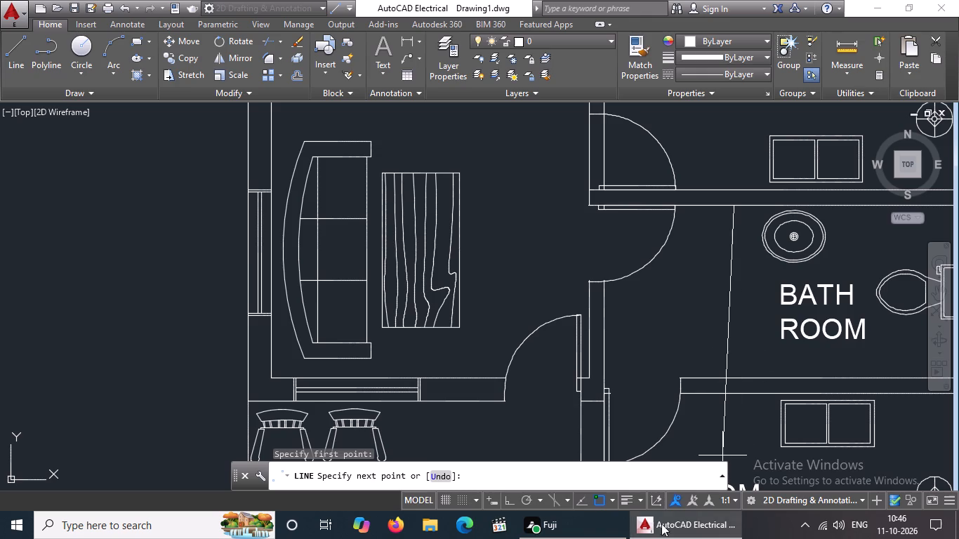
left_click(504, 499)
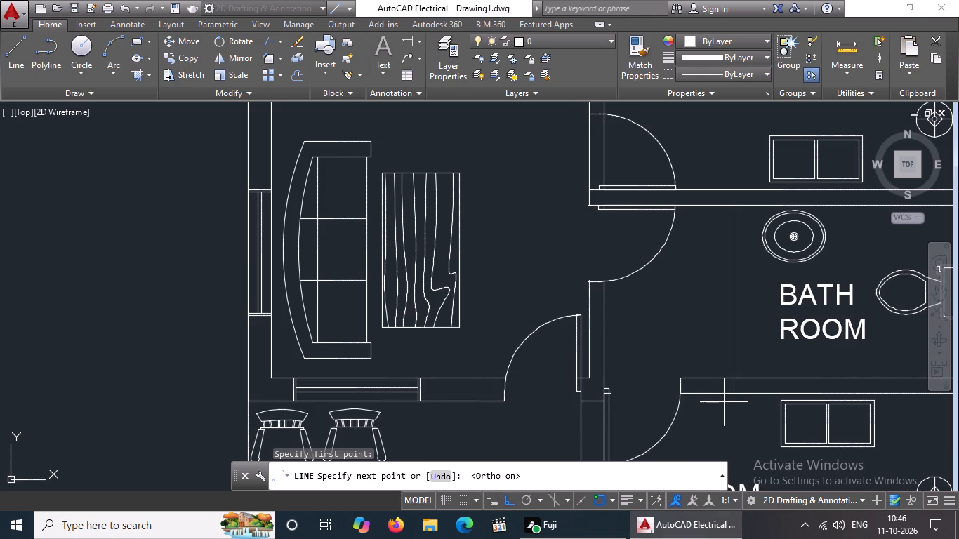
left_click(733, 380)
key("Escape")
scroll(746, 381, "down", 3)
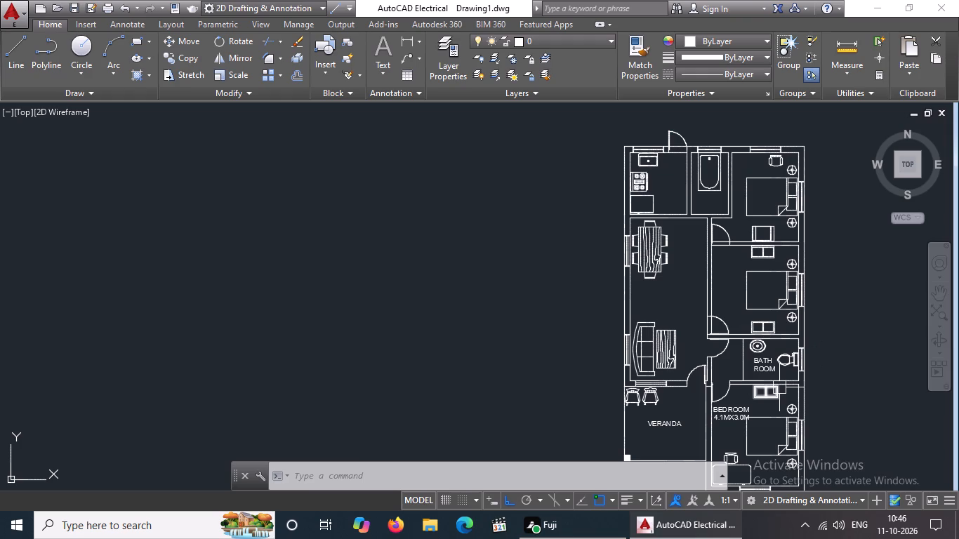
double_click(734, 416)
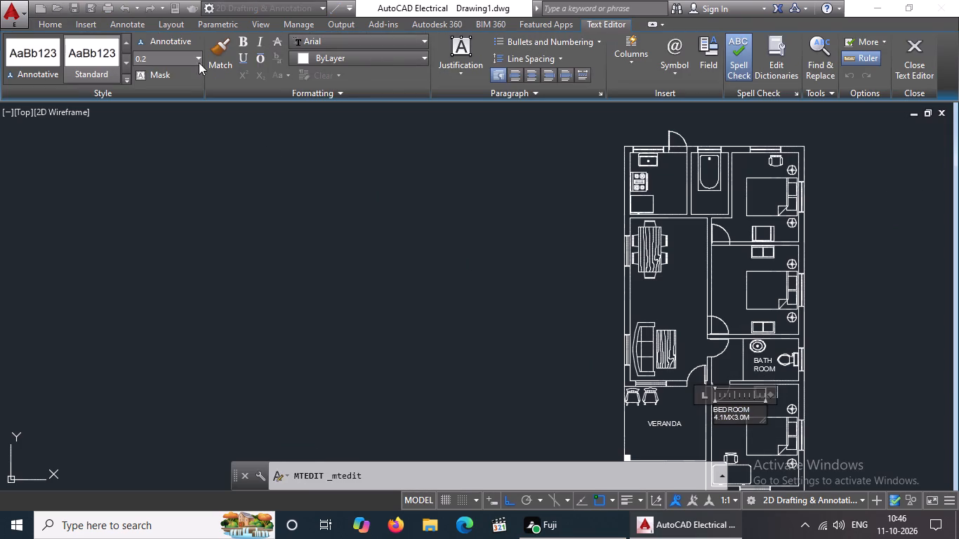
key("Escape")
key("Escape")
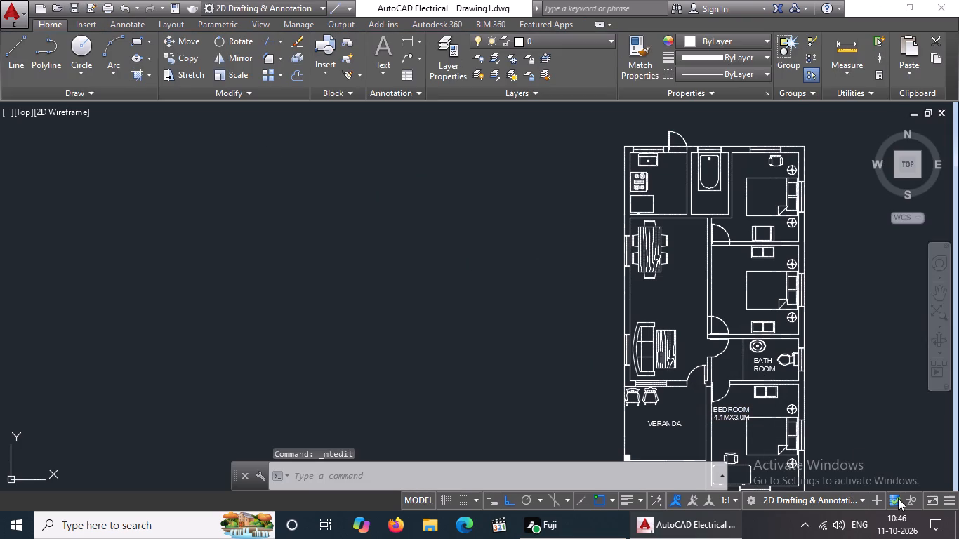
Copy the BEDROOM 4.1MX3.0M label into the middle bedroom and, with Ortho off, into the northernmost bedroom near its northwest corner.
left_click(729, 416)
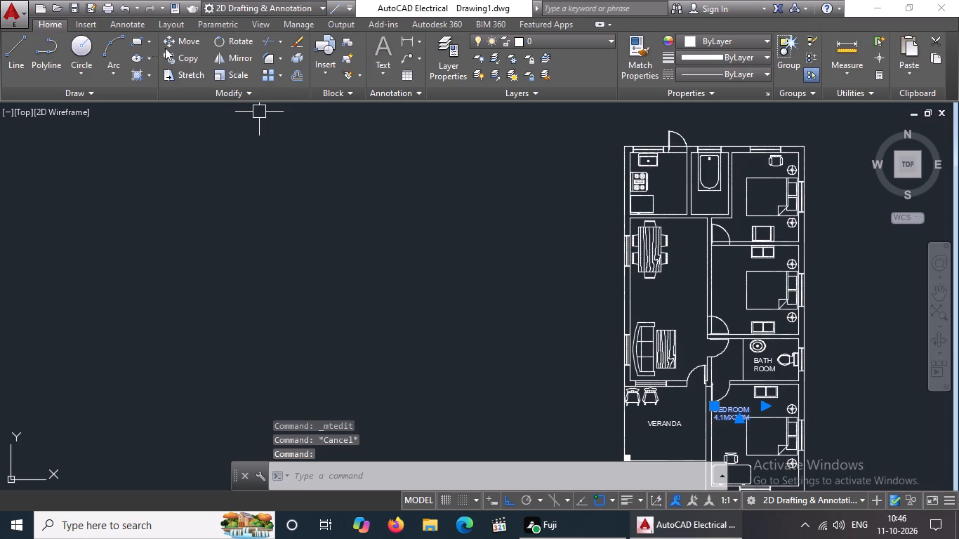
left_click(172, 52)
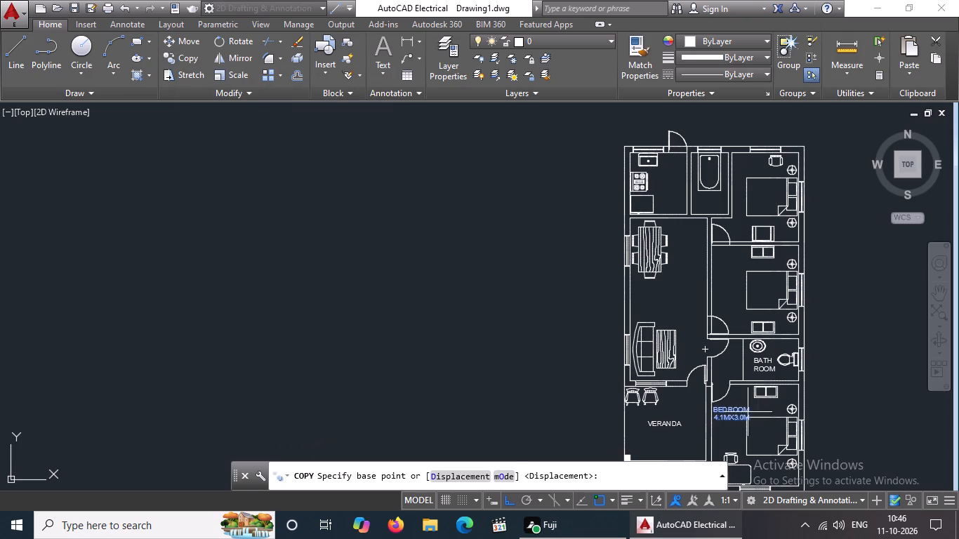
left_click(734, 415)
scroll(727, 269, "up", 2)
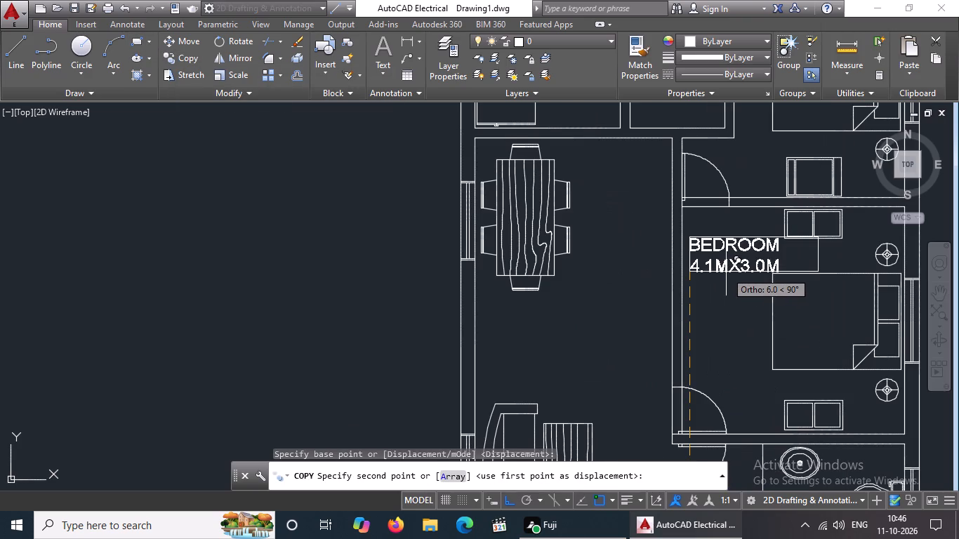
left_click(728, 269)
scroll(730, 267, "down", 3)
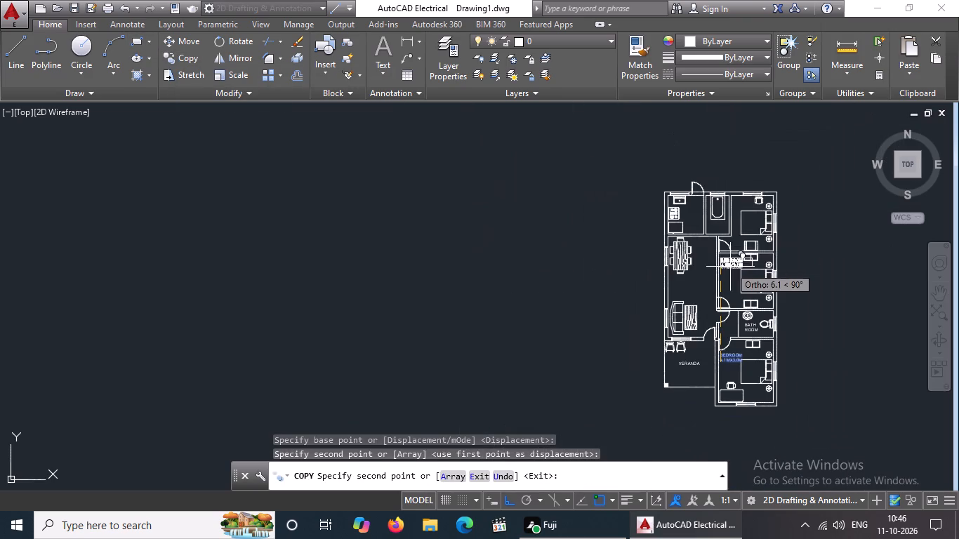
scroll(742, 201, "up", 2)
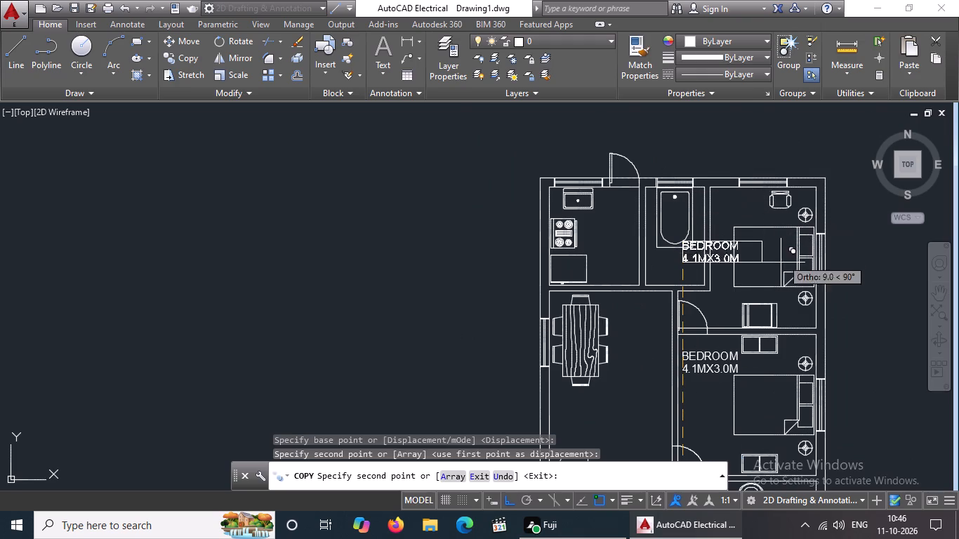
left_click(510, 501)
scroll(743, 208, "up", 2)
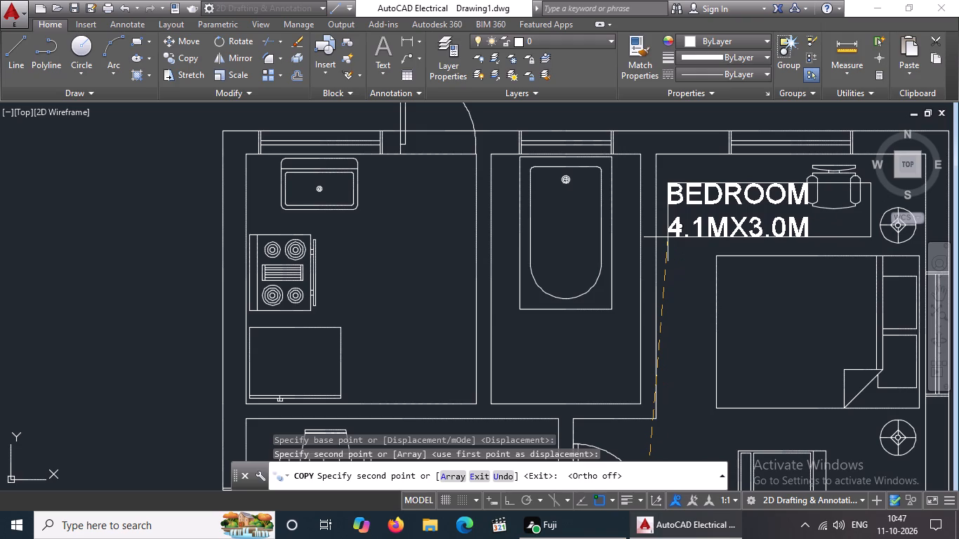
left_click(668, 237)
scroll(739, 251, "down", 5)
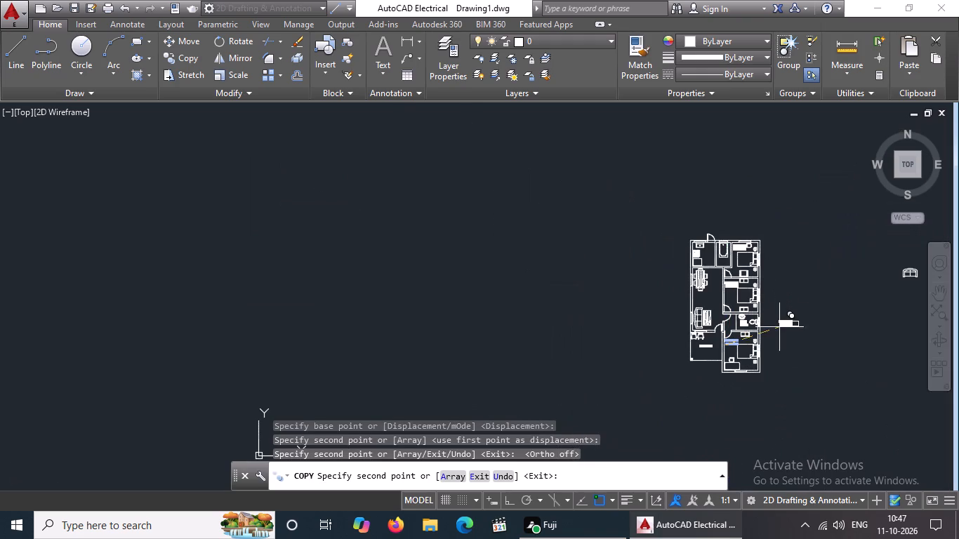
Replace the label text in the northernmost bedroom with BED ROOM on the first line and 3.6MX3.6M on the second.
scroll(751, 248, "up", 3)
key("Escape")
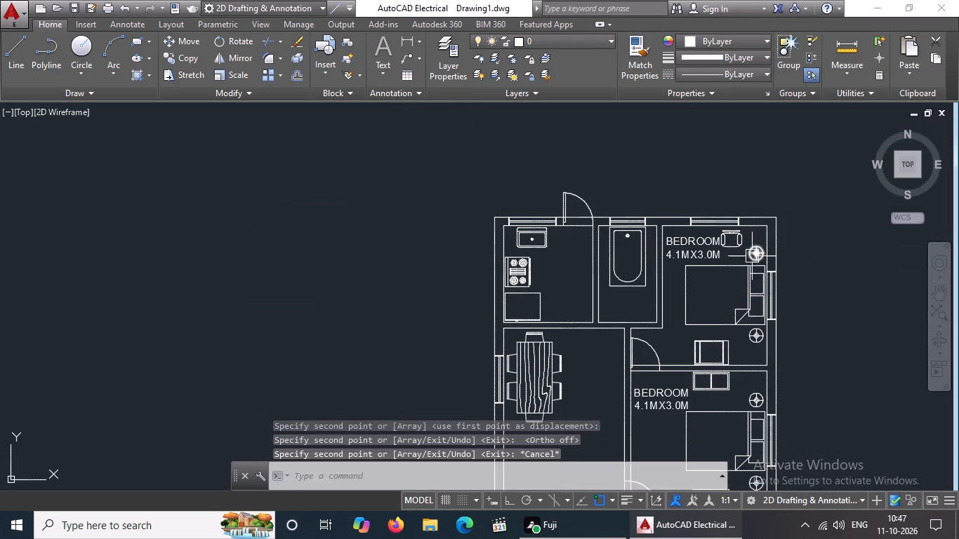
scroll(688, 222, "up", 1)
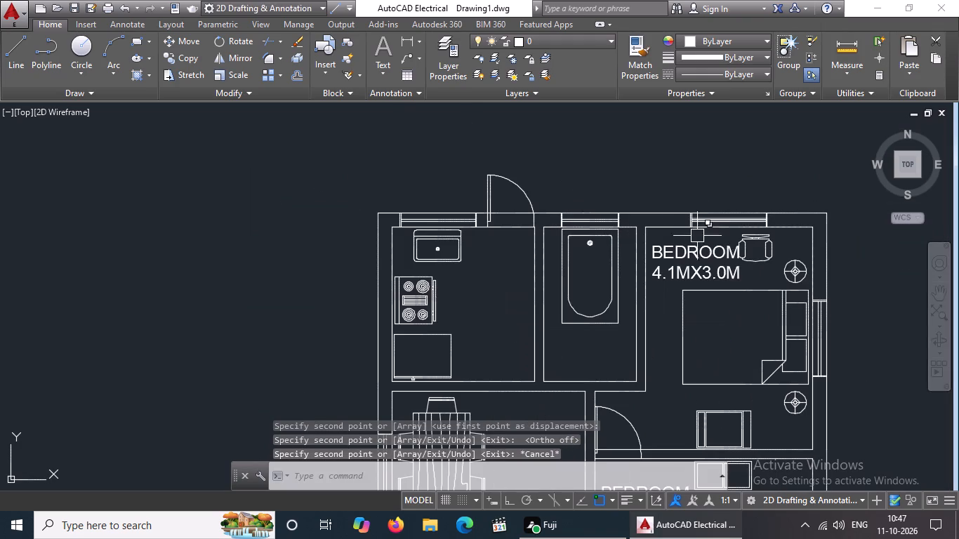
double_click(740, 265)
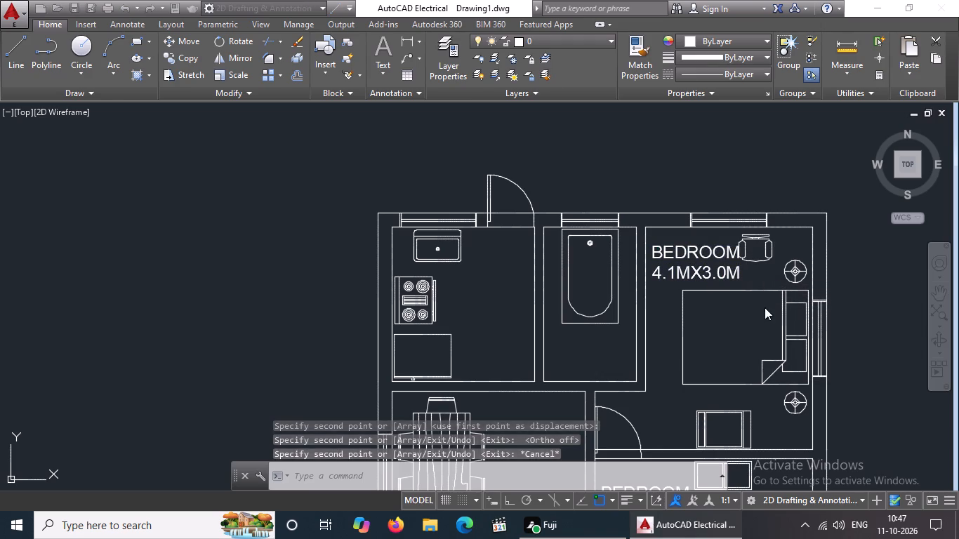
left_click(748, 273)
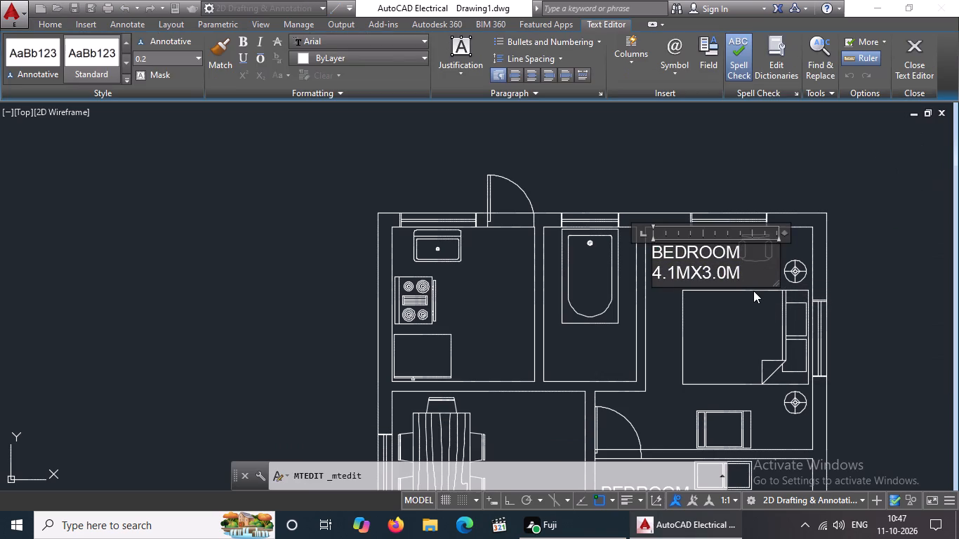
key("BackSpace")
key("BackSpace")
key("BackSpace")
key("BackSpace")
key("BackSpace")
key("BackSpace")
key("BackSpace")
key("BackSpace")
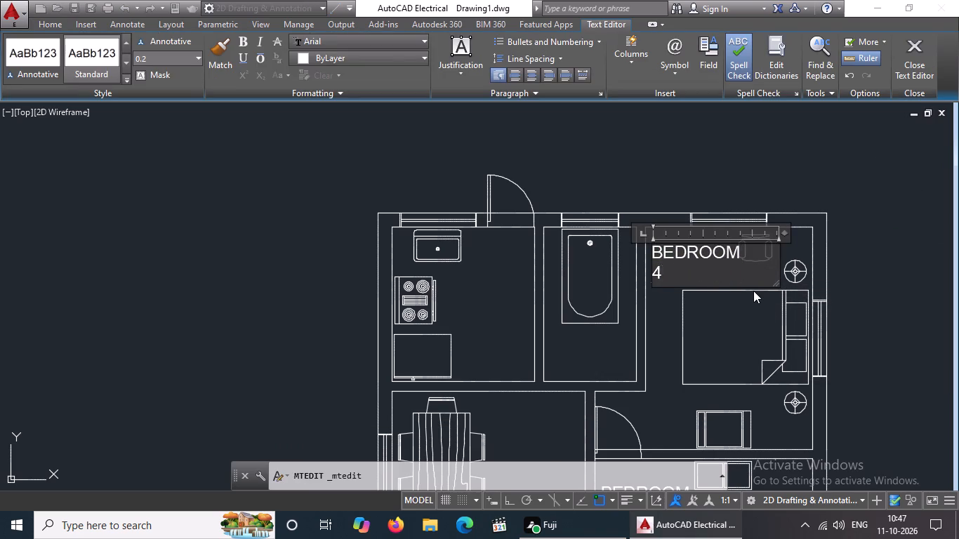
key("BackSpace")
key("BackSpace")
key("BackSpace")
key("BackSpace")
key("BackSpace")
key("BackSpace")
key("BackSpace")
key("BackSpace")
key("BackSpace")
key("BackSpace")
key("BackSpace")
key("BackSpace")
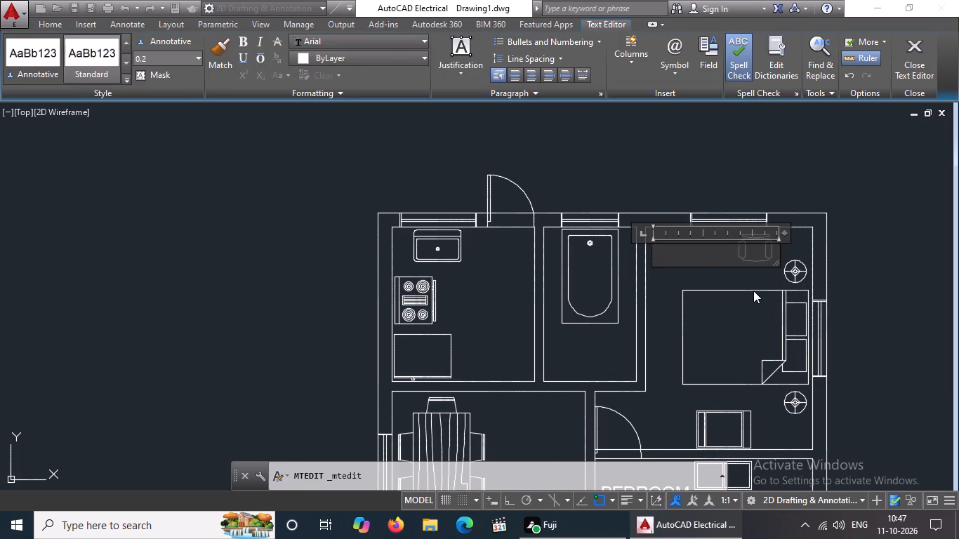
key("BackSpace")
type("BED ROOM")
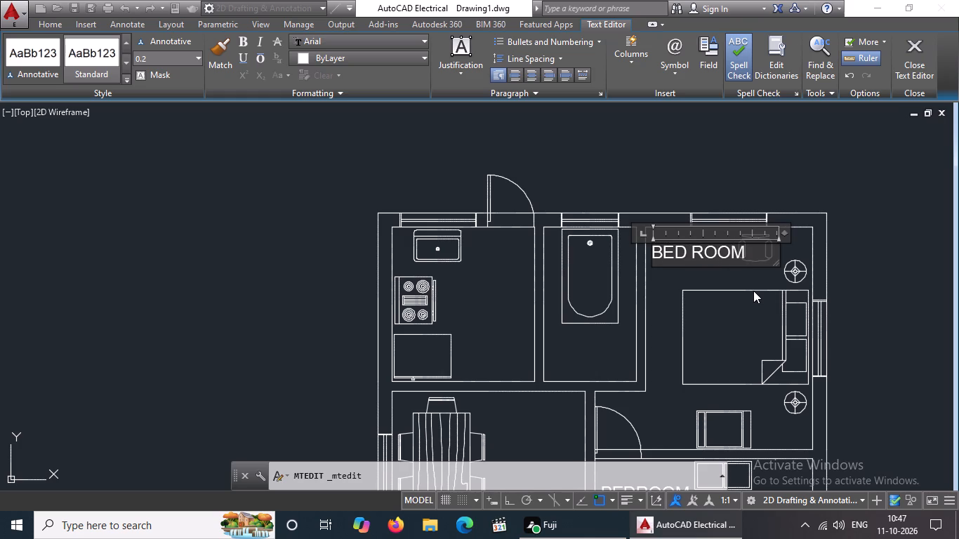
key("Return")
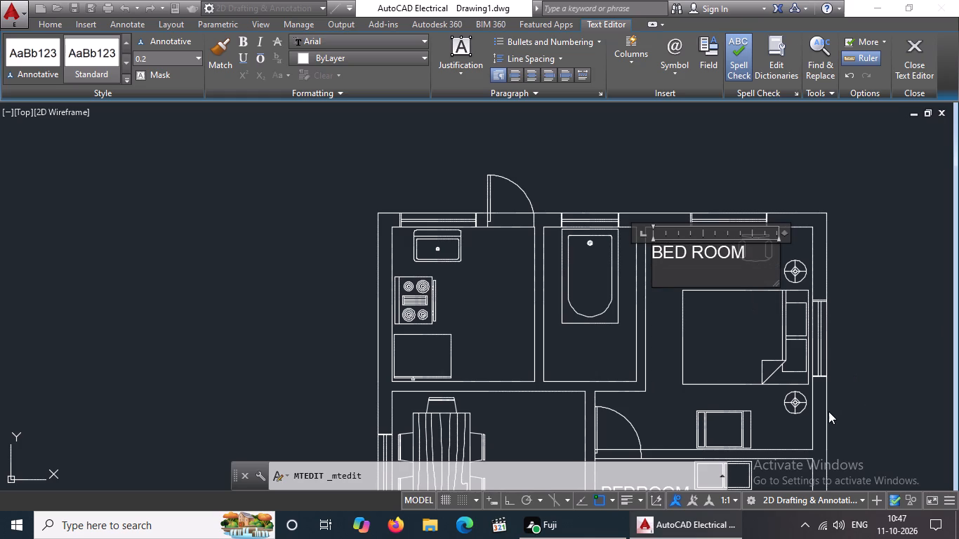
type("3.6")
key("m")
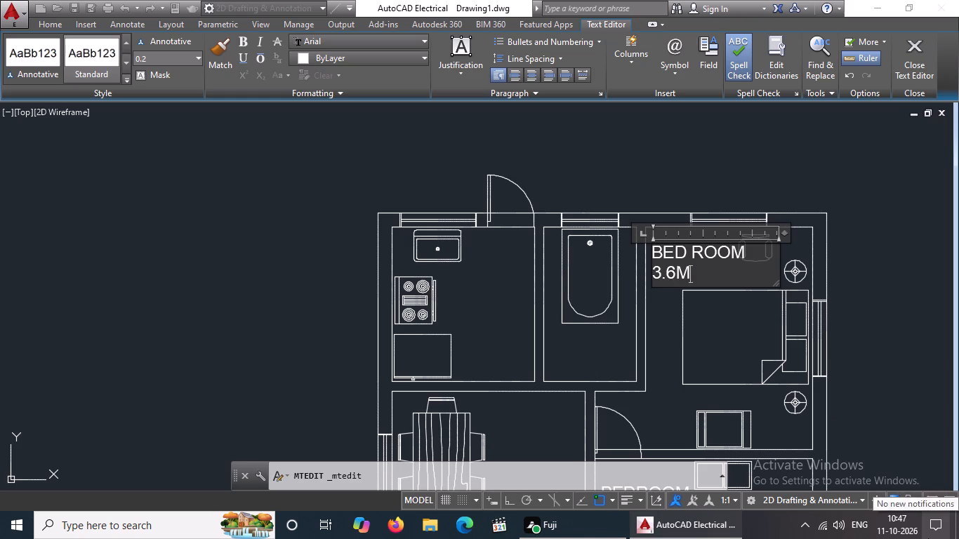
key("x")
type("3.6M")
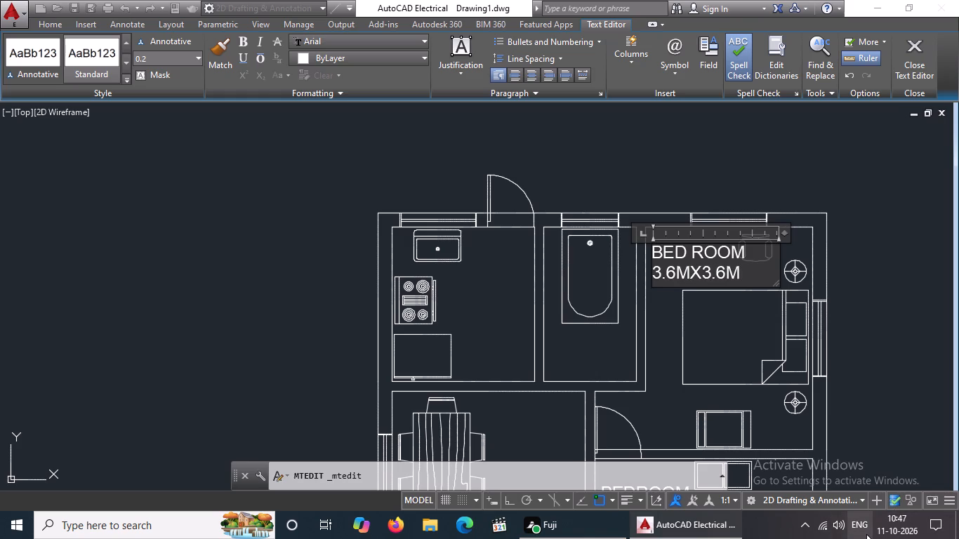
left_click(714, 358)
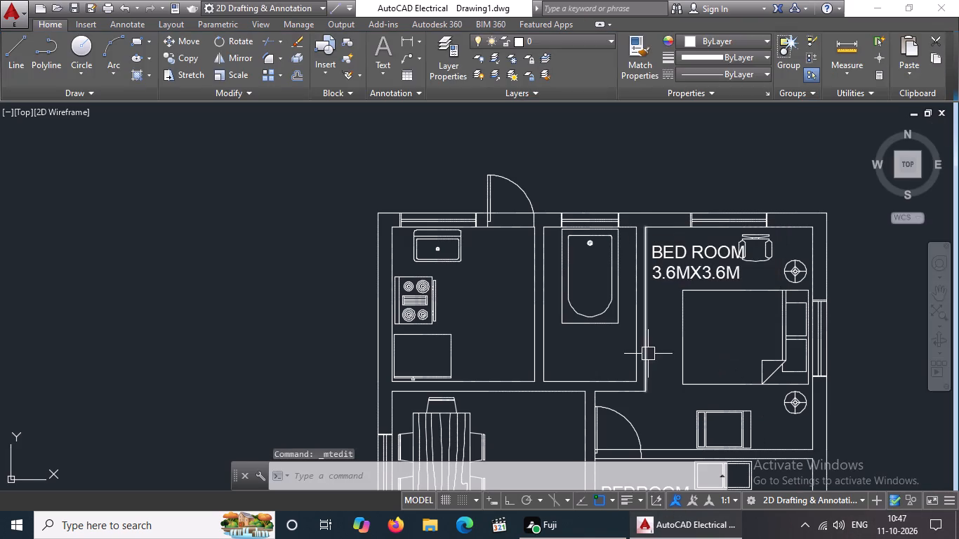
Replace the middle bedroom's label text with BEDROOM on the first line and 3.0MX3.6M on the second.
scroll(637, 312, "down", 1)
double_click(647, 434)
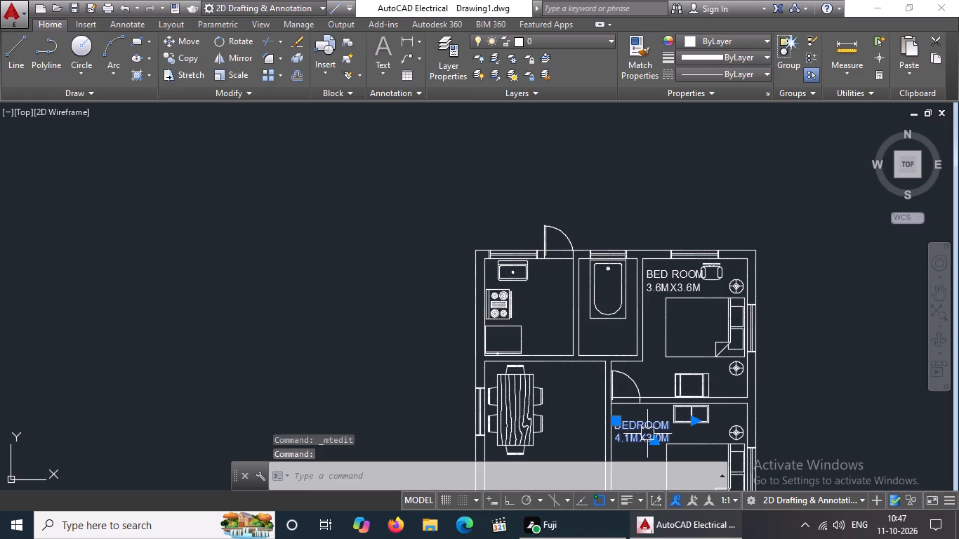
left_click(675, 435)
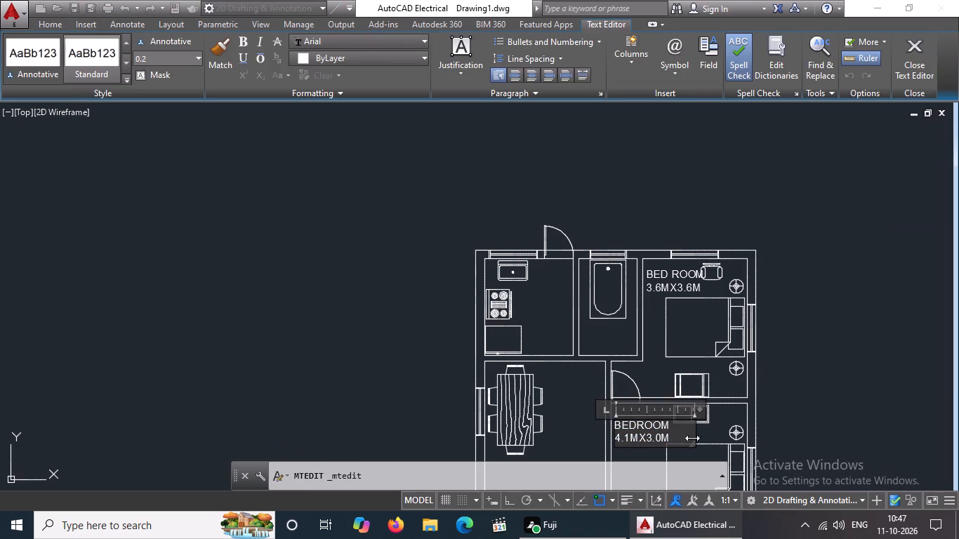
key("BackSpace")
key("BackSpace")
key("BackSpace")
key("BackSpace")
key("BackSpace")
key("BackSpace")
key("BackSpace")
key("BackSpace")
key("BackSpace")
key("BackSpace")
key("BackSpace")
key("BackSpace")
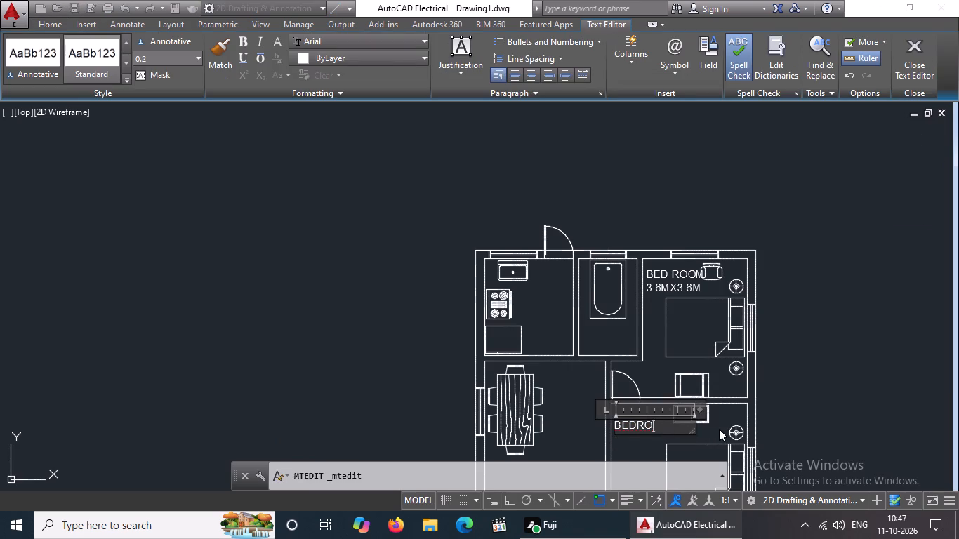
key("BackSpace")
key("BackSpace")
key("BackSpace")
key("BackSpace")
key("BackSpace")
key("BackSpace")
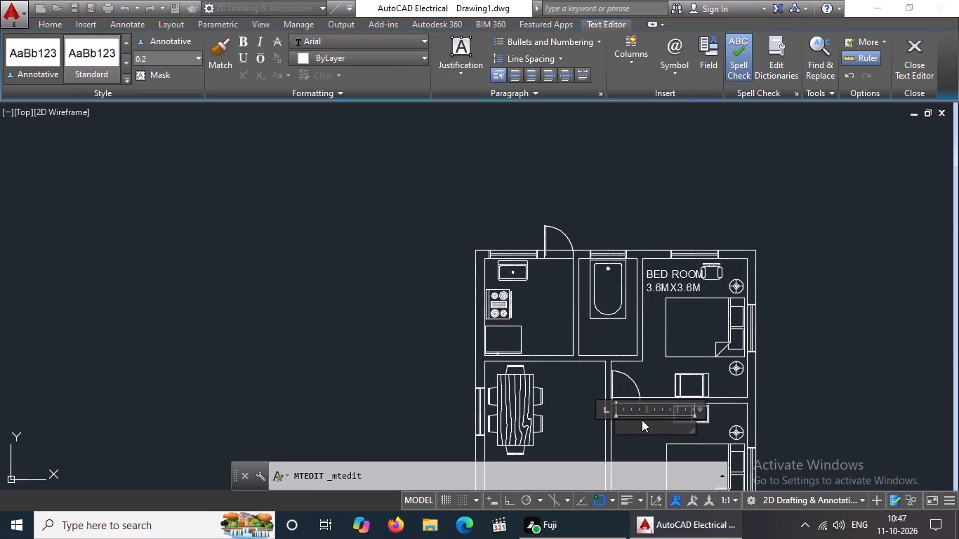
left_click(636, 425)
type("BEDROOM")
key("Return")
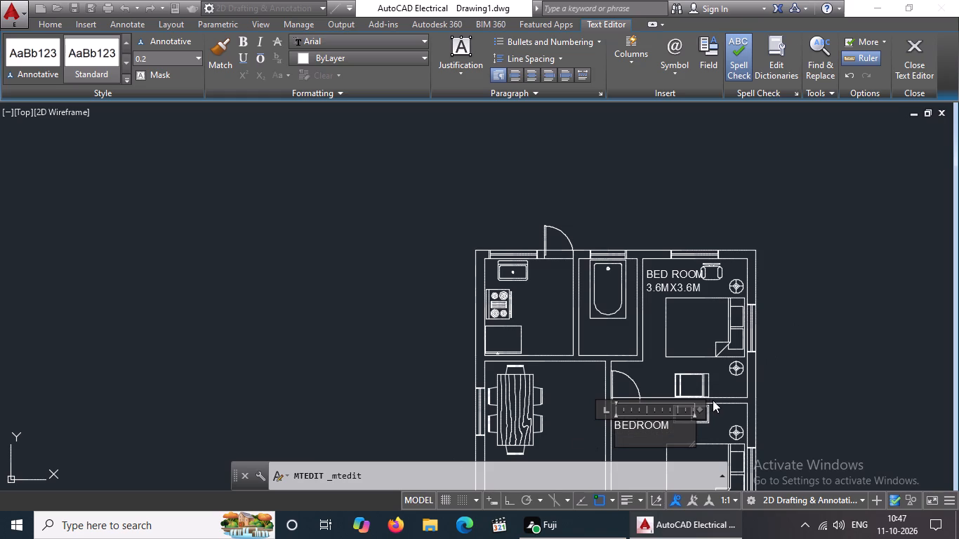
type("3.0")
key("m")
key("x")
type("3.6")
key("m")
left_click(717, 428)
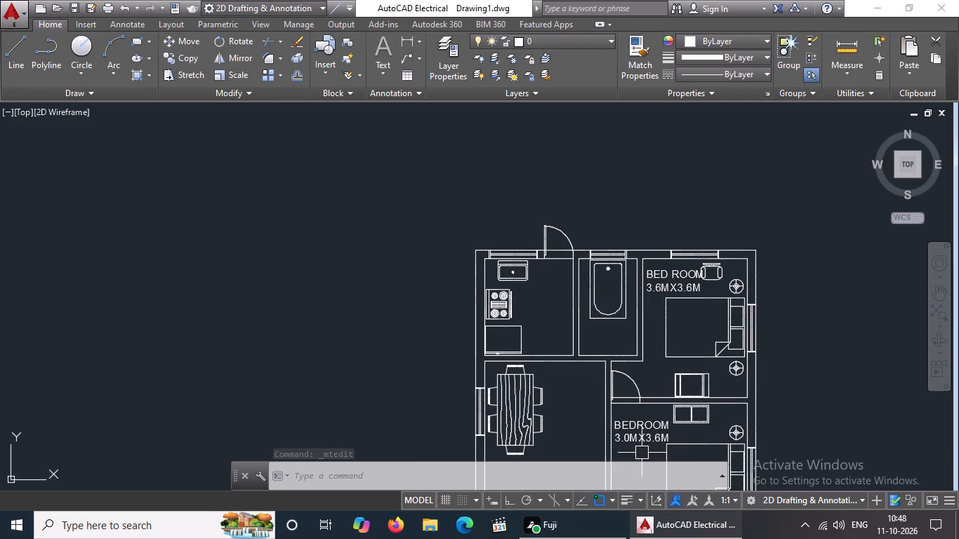
Copy the middle bedroom's BEDROOM 3.0MX3.6M label to two spots: just north of the sofa and just east of the dining table.
scroll(662, 426, "down", 1)
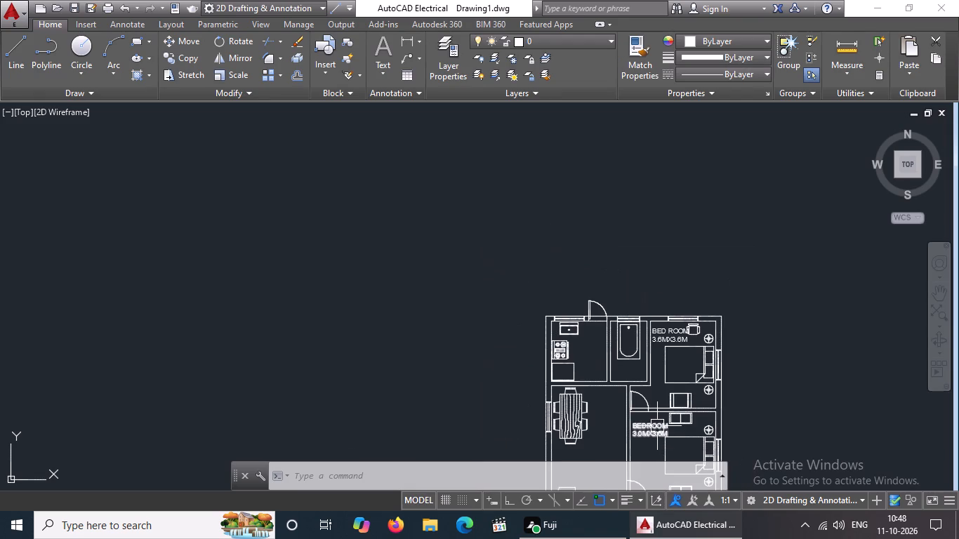
middle_click_drag(657, 426, 713, 283)
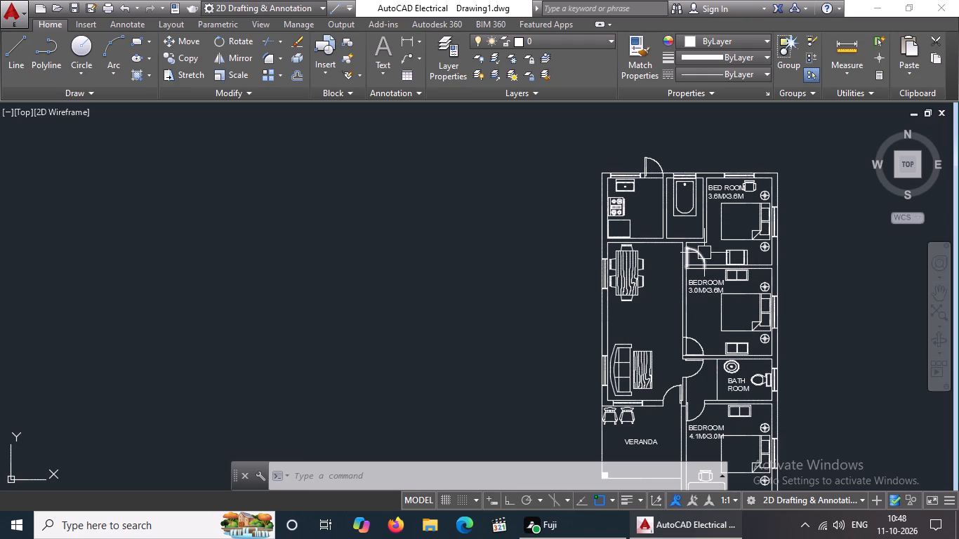
scroll(722, 284, "down", 1)
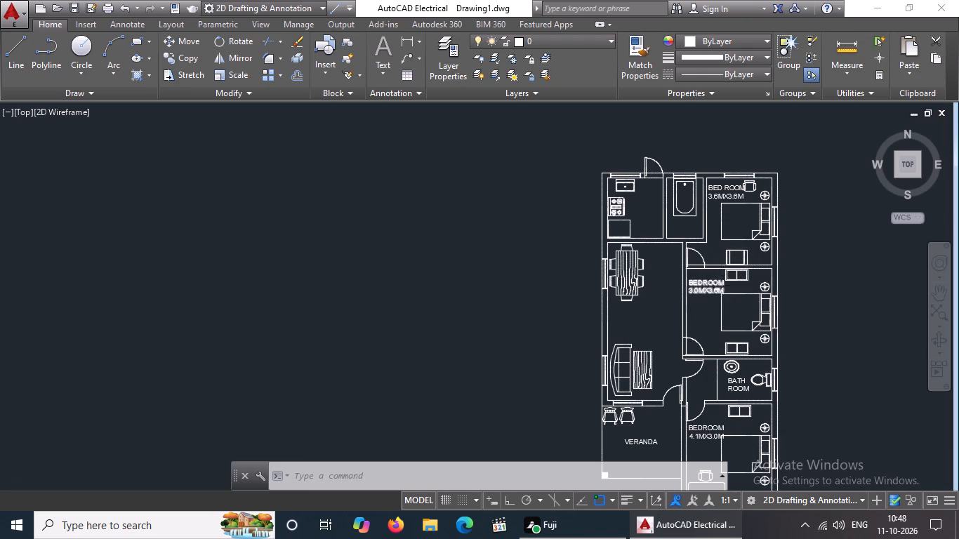
scroll(729, 441, "up", 2)
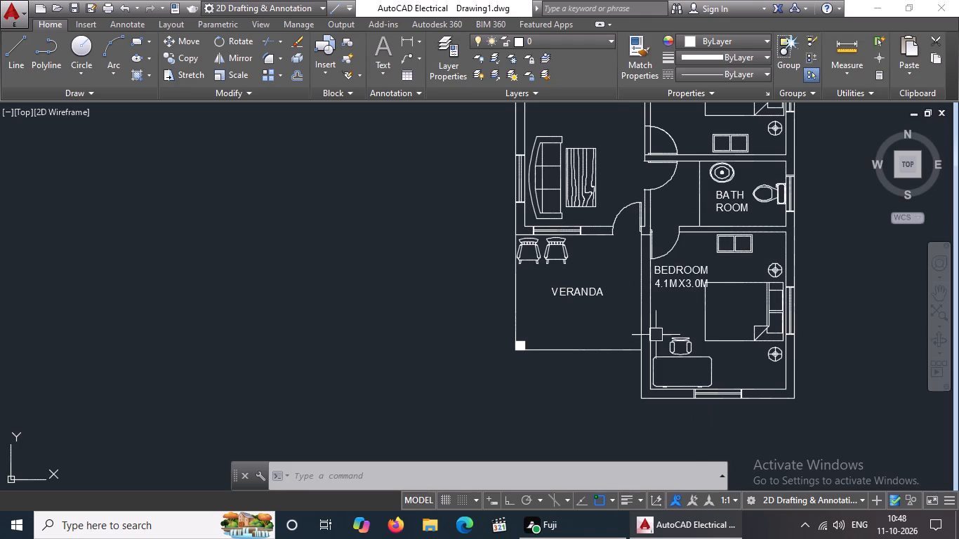
middle_click_drag(648, 327, 654, 533)
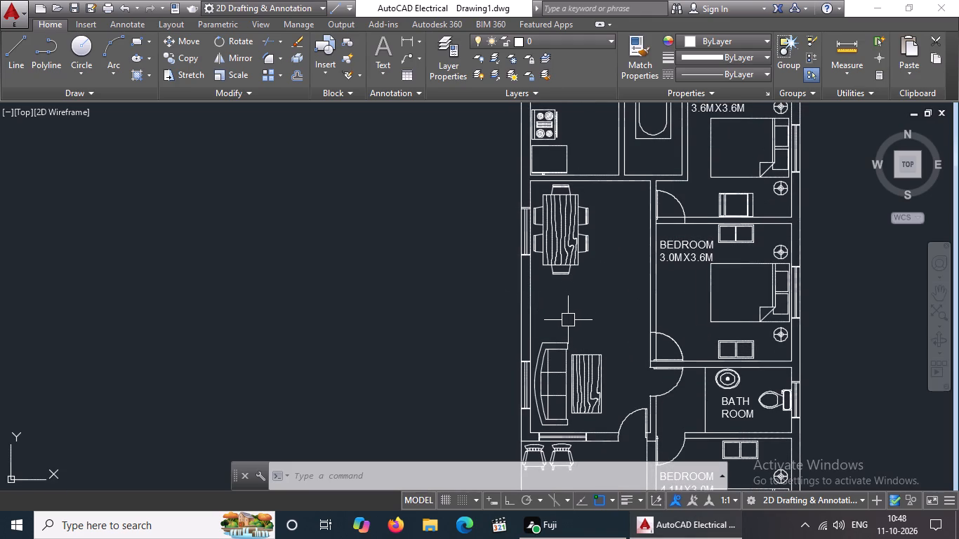
scroll(570, 320, "down", 1)
left_click(644, 276)
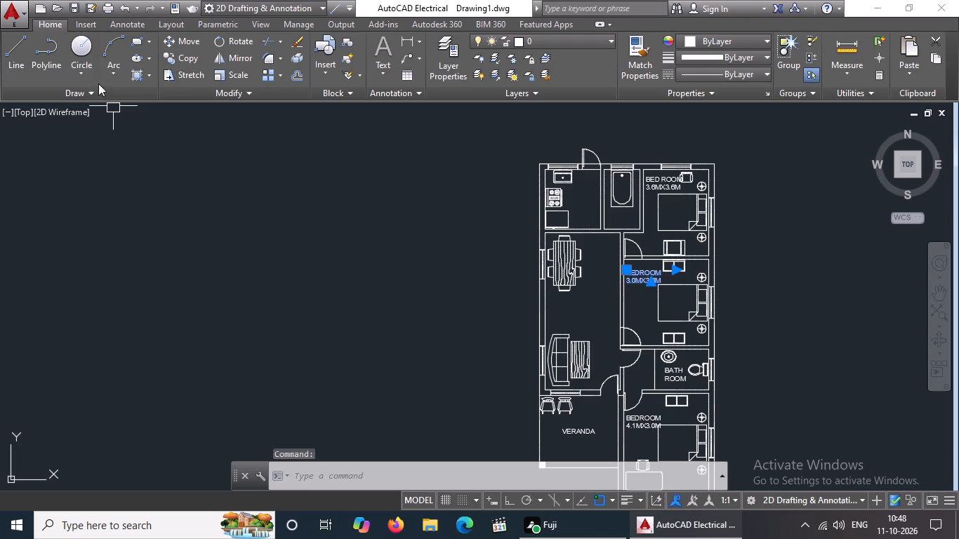
left_click(183, 57)
left_click(652, 275)
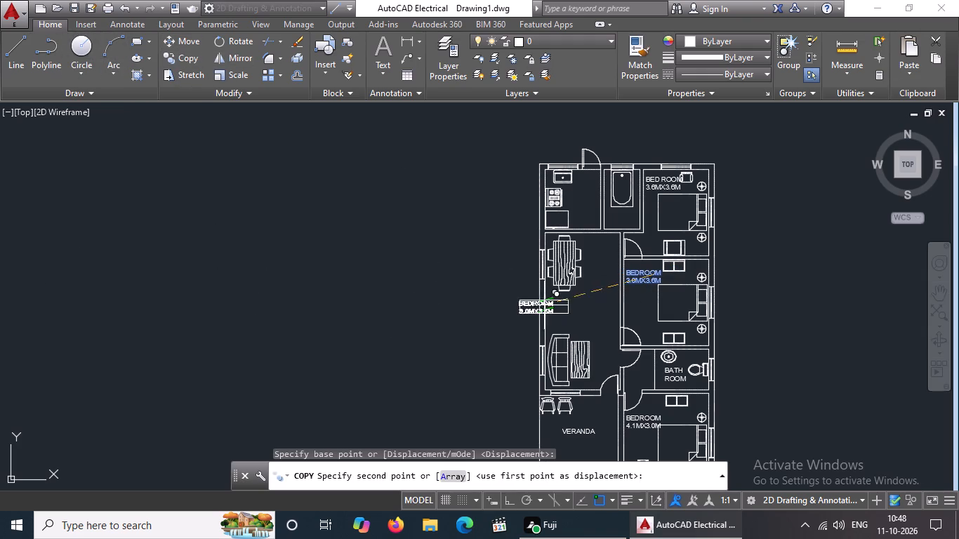
left_click(586, 316)
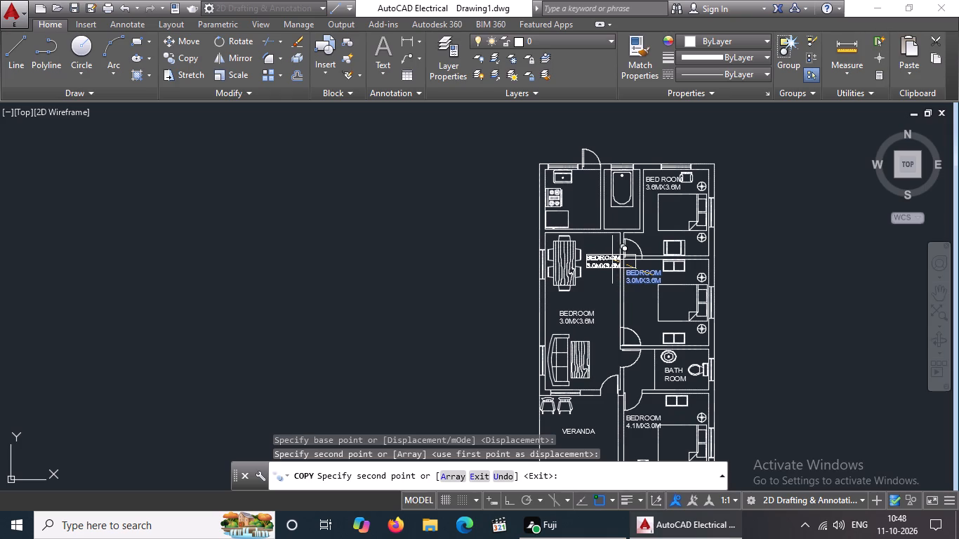
scroll(611, 260, "up", 2)
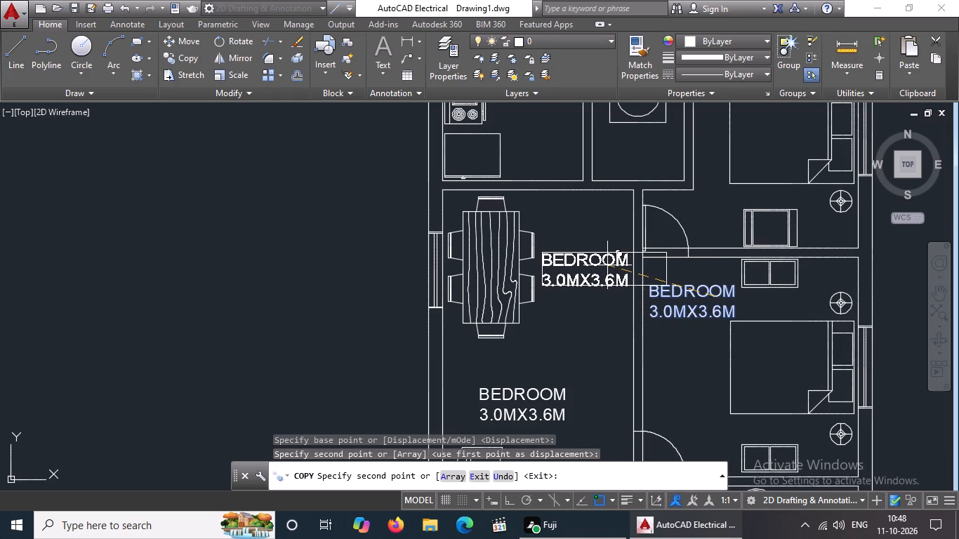
left_click(604, 267)
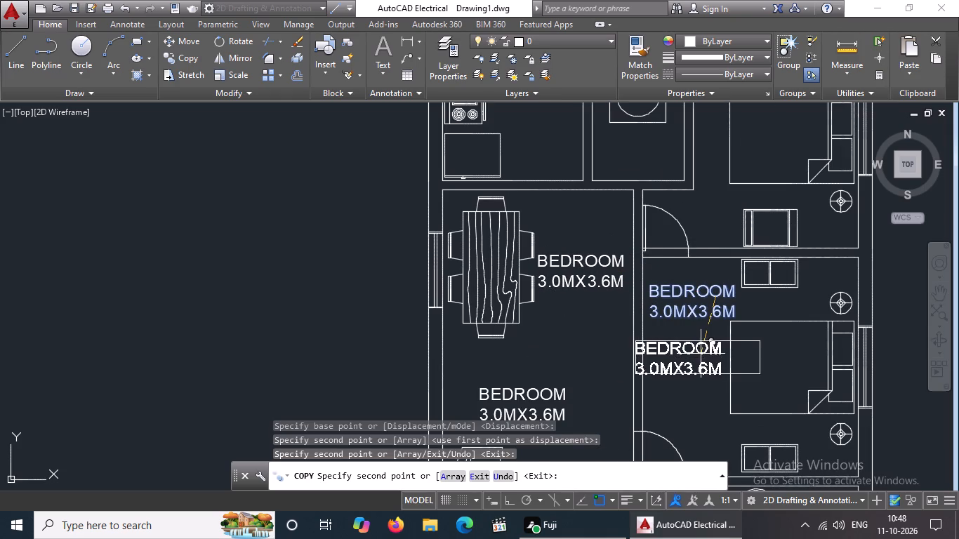
key("Escape")
Replace the label text just north of the sofa with LIVINGROOM on the first line and 3.2MX3.6M on the second.
scroll(687, 352, "down", 2)
double_click(629, 373)
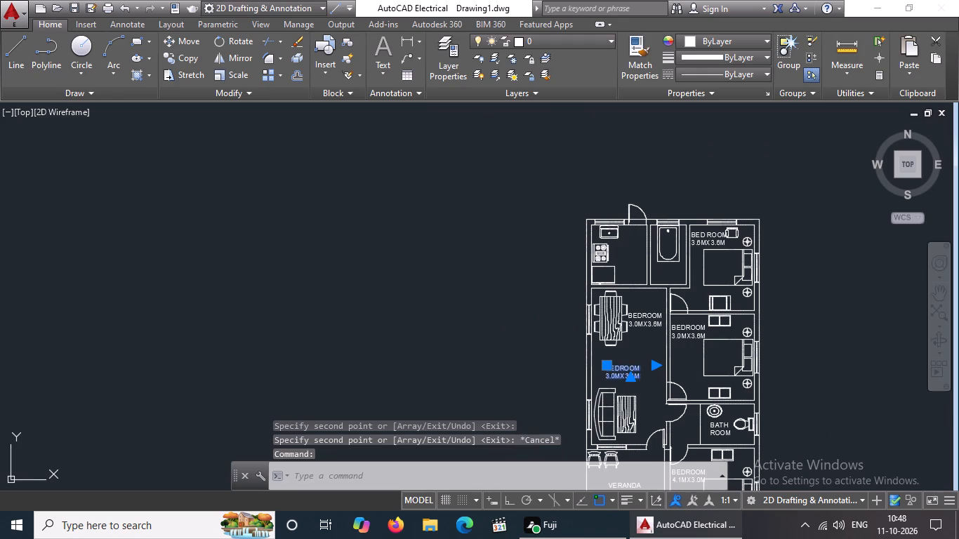
left_click(642, 375)
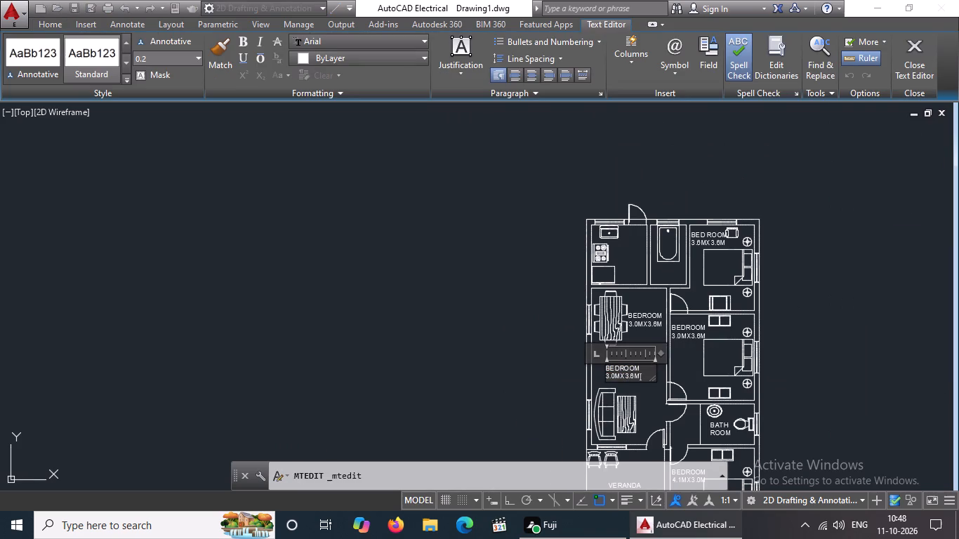
key("BackSpace")
key("BackSpace")
key("BackSpace")
key("BackSpace")
key("BackSpace")
key("BackSpace")
key("BackSpace")
key("BackSpace")
key("BackSpace")
key("BackSpace")
key("BackSpace")
key("BackSpace")
key("BackSpace")
key("BackSpace")
key("BackSpace")
key("BackSpace")
key("BackSpace")
key("BackSpace")
key("BackSpace")
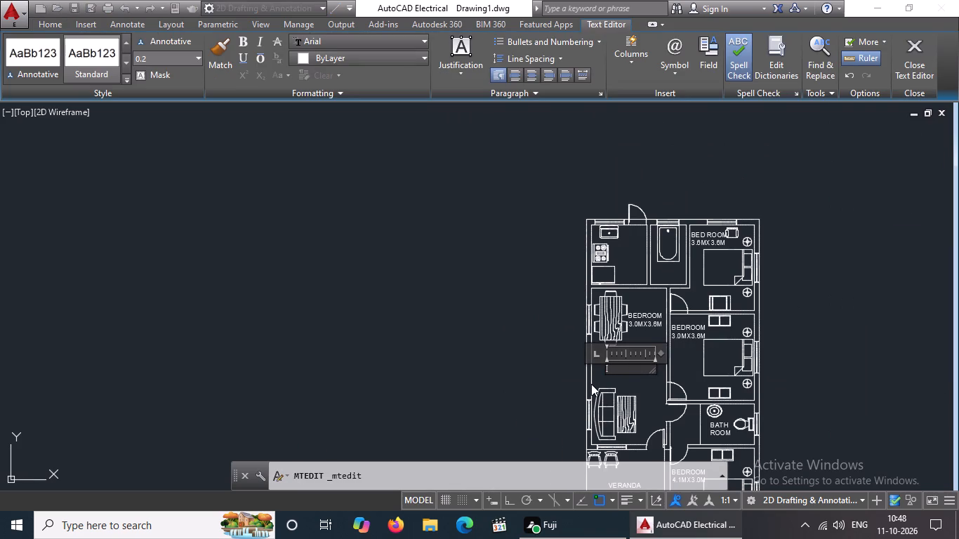
left_click(613, 368)
type("LIVIN")
key("g")
type("ROOM")
key("Return")
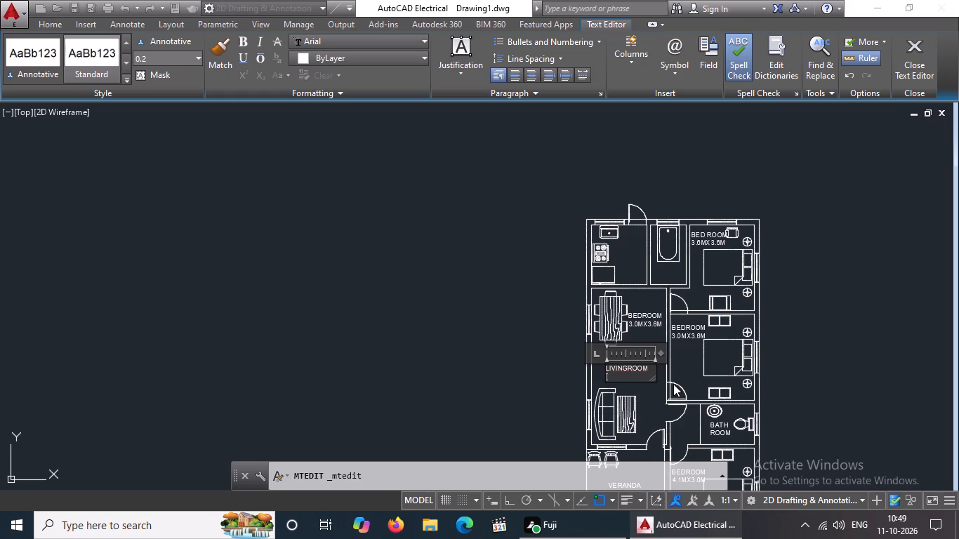
type("3.2M")
key("x")
type("3.6M")
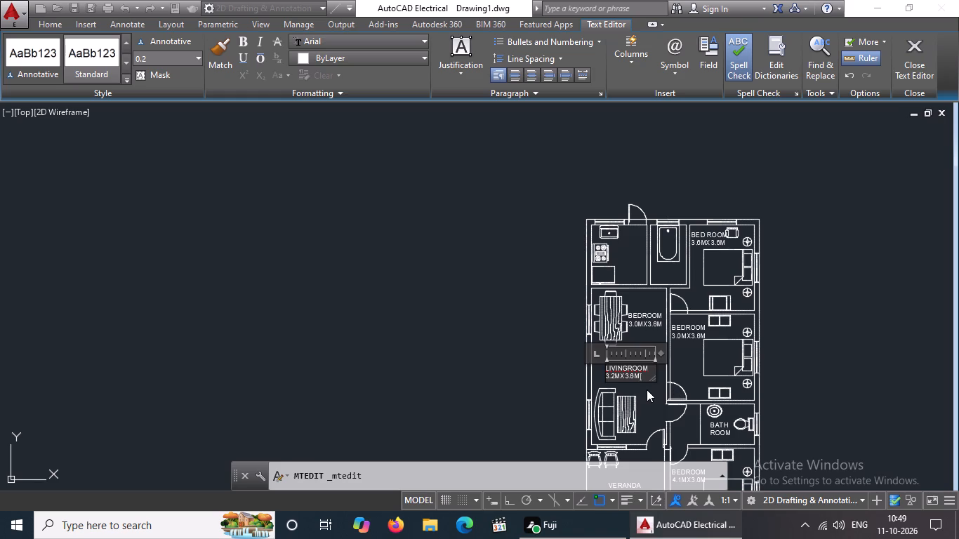
left_click(647, 390)
Replace the label text beside the dining table with DINING on the first line and 3.2MX3.1M on the second.
double_click(657, 313)
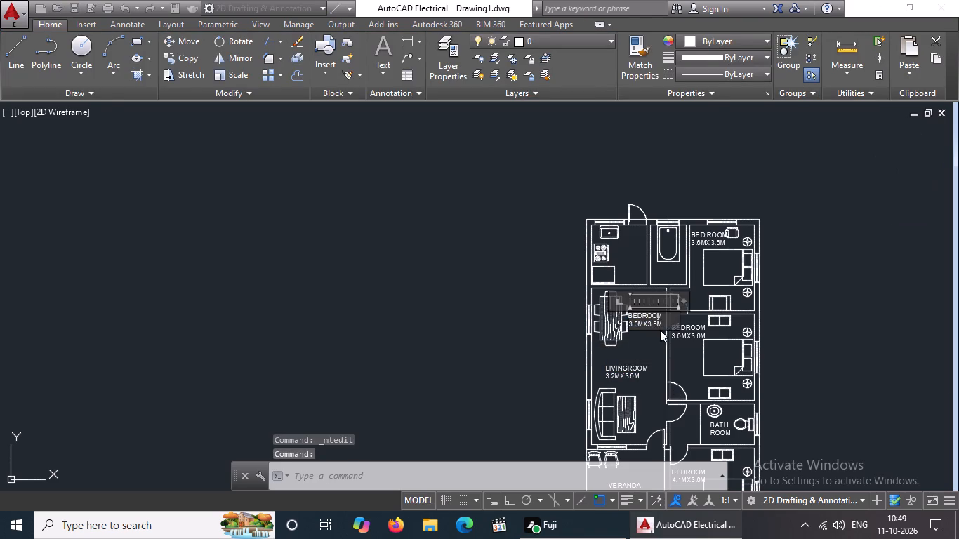
left_click(666, 324)
key("BackSpace")
key("BackSpace")
key("BackSpace")
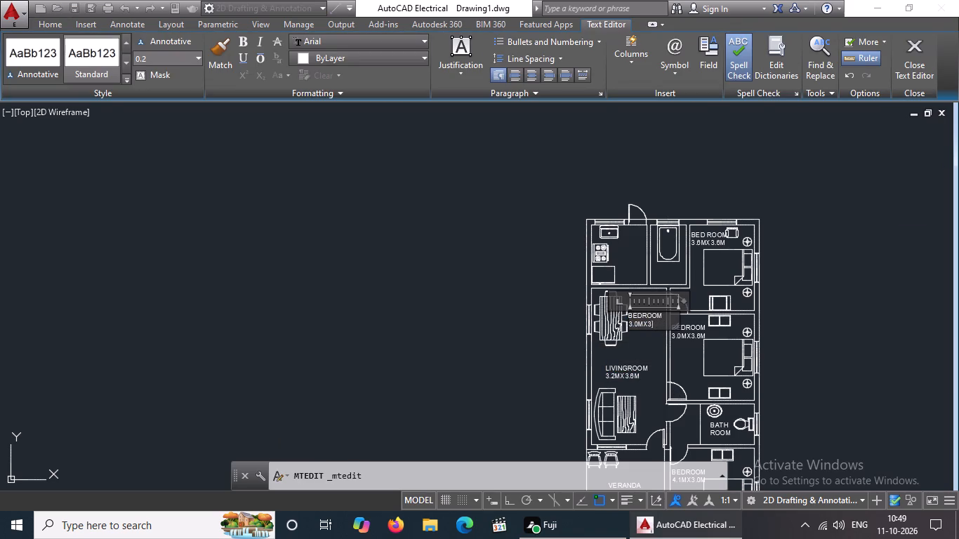
key("BackSpace")
key("BackSpace")
key("BackSpace")
key("BackSpace")
key("BackSpace")
key("BackSpace")
key("BackSpace")
key("BackSpace")
key("BackSpace")
key("BackSpace")
key("BackSpace")
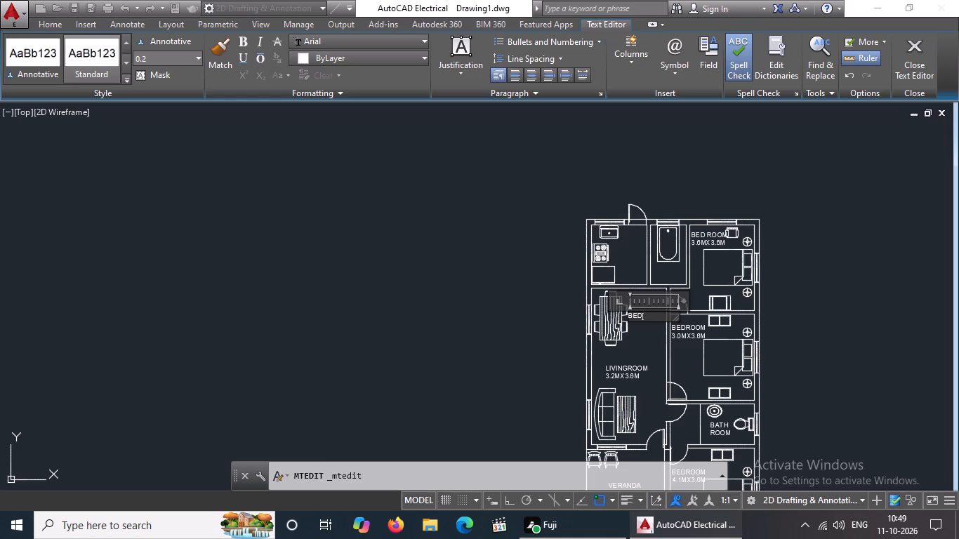
key("BackSpace")
key("BackSpace")
key("BackSpace")
key("BackSpace")
type("DINING")
key("Return")
key("3")
key("period")
key("2")
key("m")
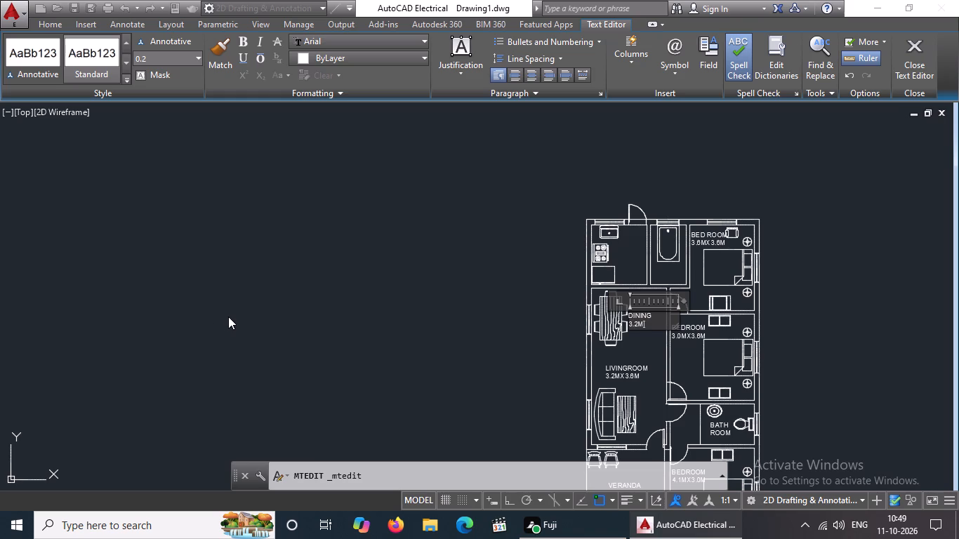
key("x")
type("3.")
key("1")
key("m")
left_click(652, 350)
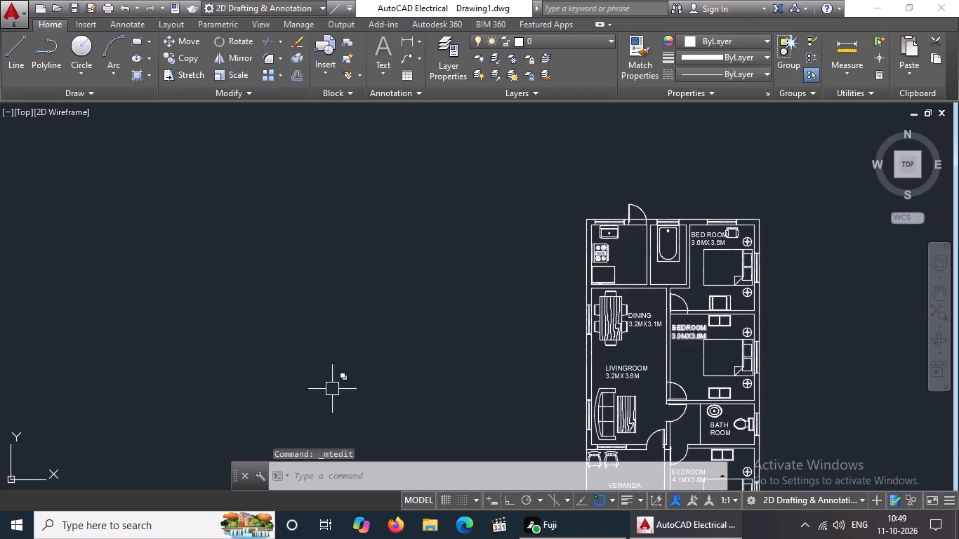
Copy the DINING 3.2MX3.1M label into the kitchen, just east of the stove.
left_click_drag(637, 315, 626, 324)
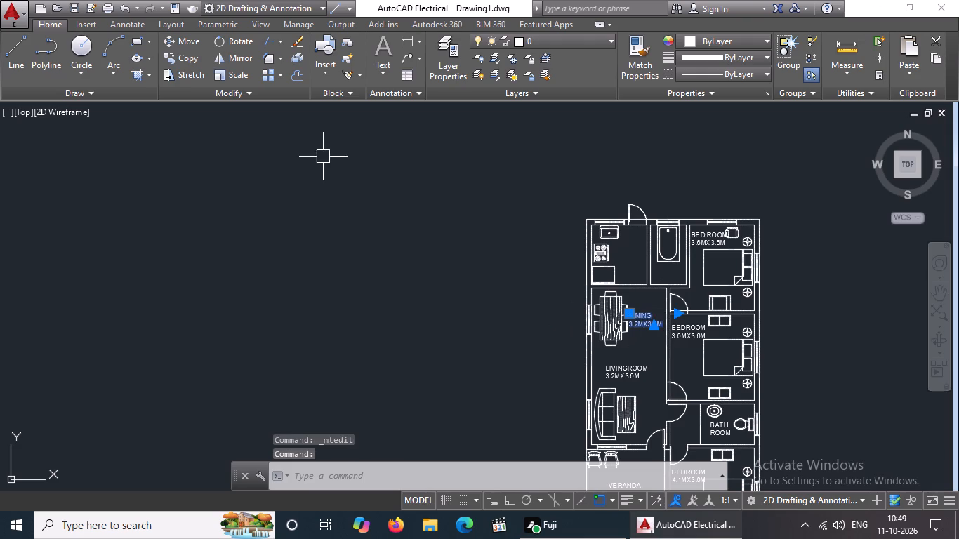
left_click(181, 60)
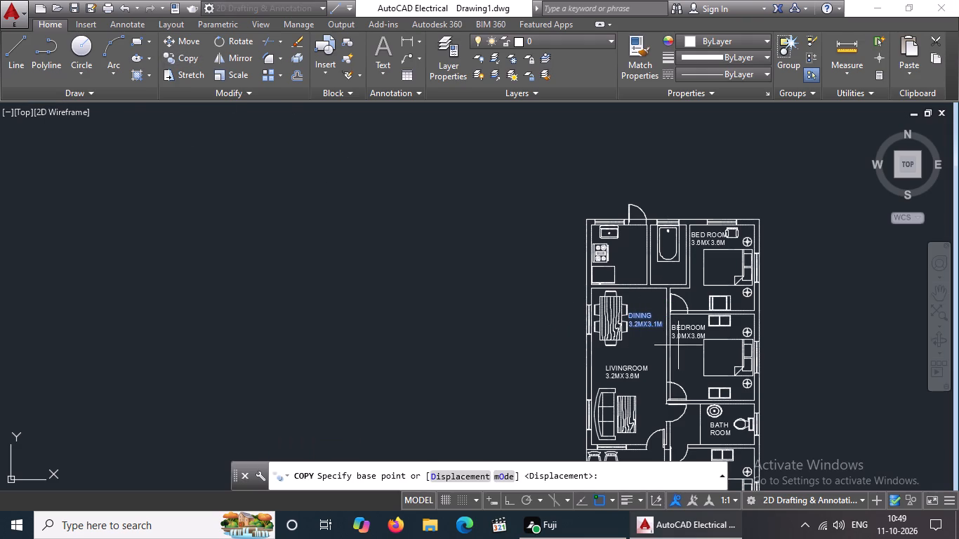
left_click(636, 322)
scroll(628, 257, "up", 3)
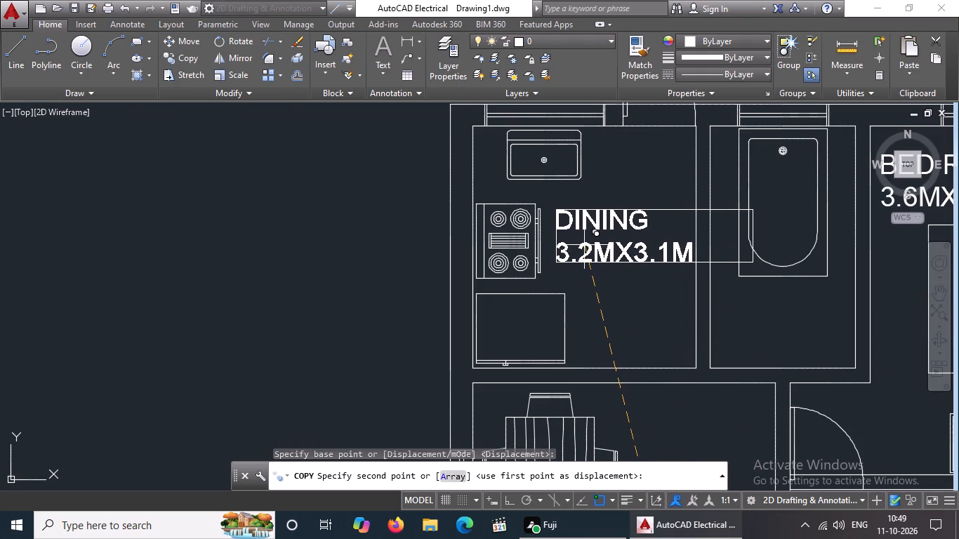
left_click(586, 244)
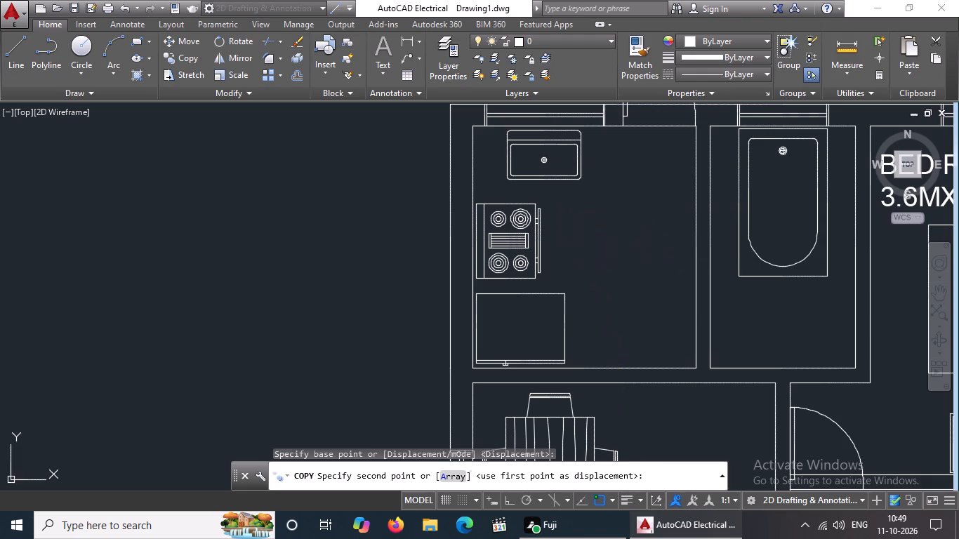
key("Escape")
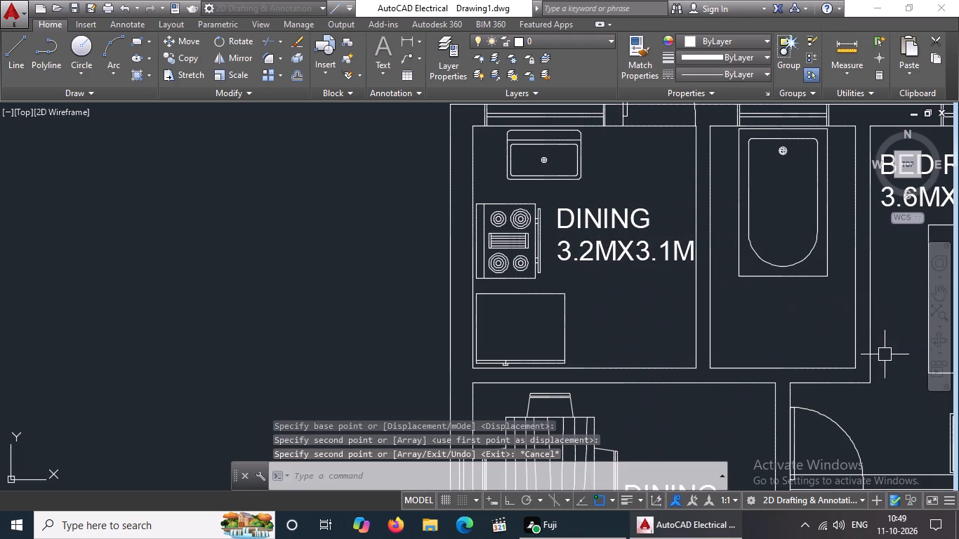
Replace the copied label text in the kitchen with KITCHEN on the first line and 3.2MX2.5M on the second.
double_click(628, 232)
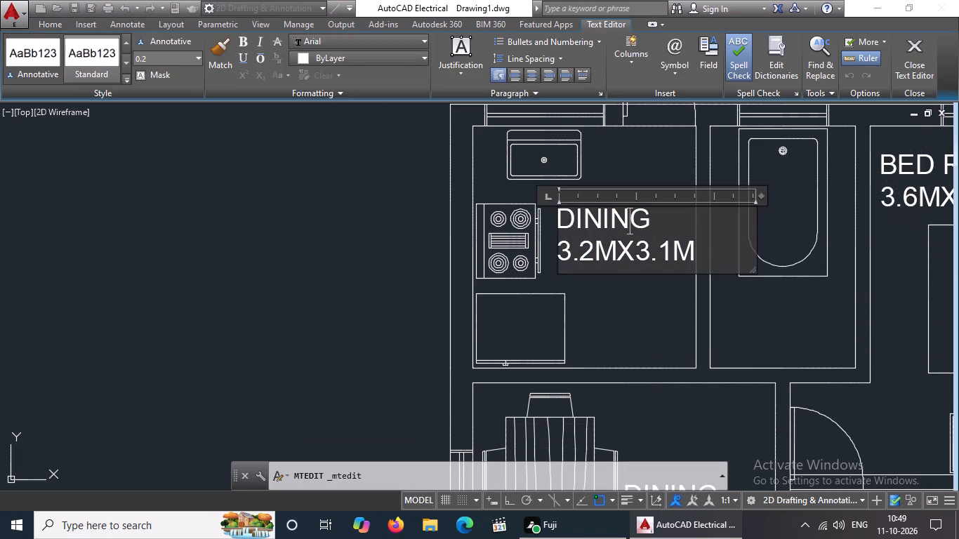
left_click(699, 251)
key("BackSpace")
key("BackSpace")
key("BackSpace")
key("BackSpace")
key("BackSpace")
key("BackSpace")
key("BackSpace")
key("BackSpace")
key("BackSpace")
key("BackSpace")
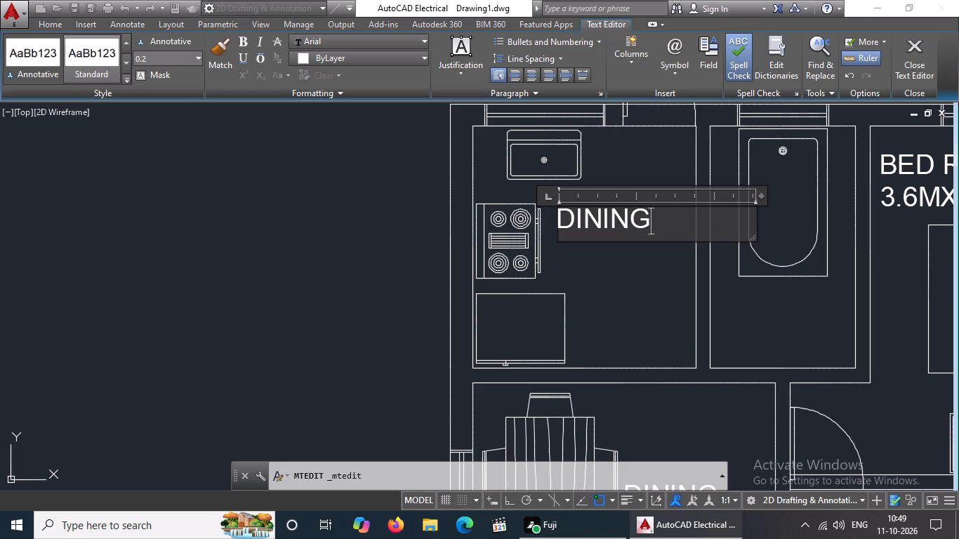
key("BackSpace")
key("BackSpace")
key("BackSpace")
key("BackSpace")
key("BackSpace")
key("BackSpace")
key("BackSpace")
key("BackSpace")
type("KITCHEN")
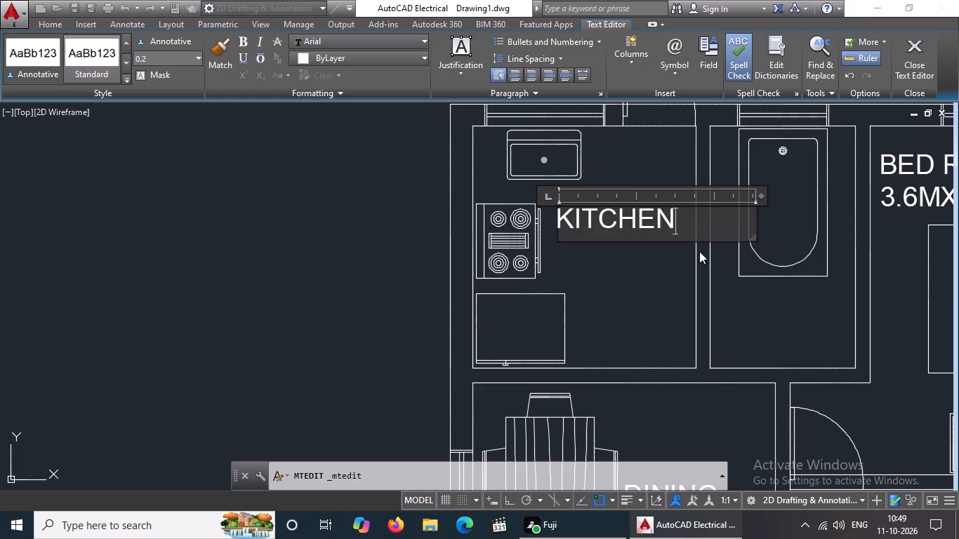
key("Return")
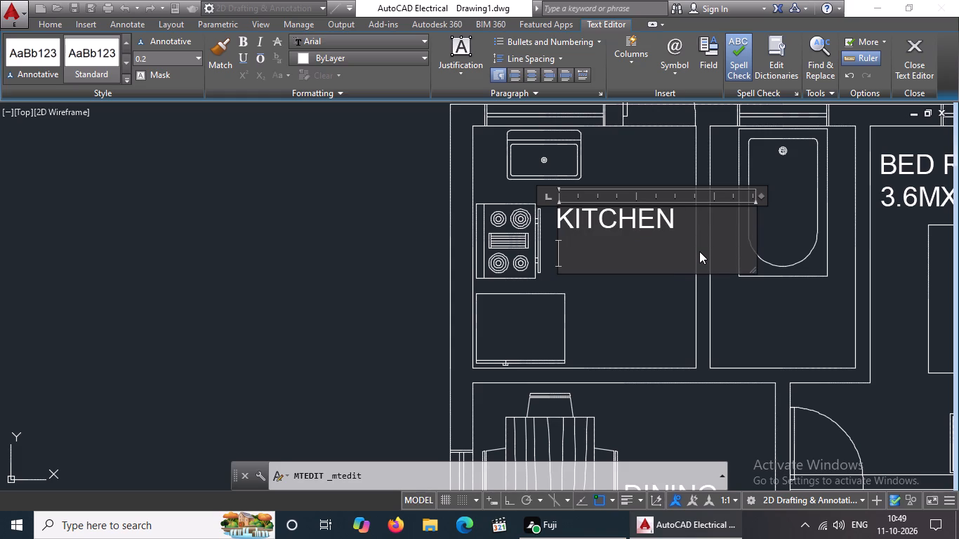
type("3.2M")
key("x")
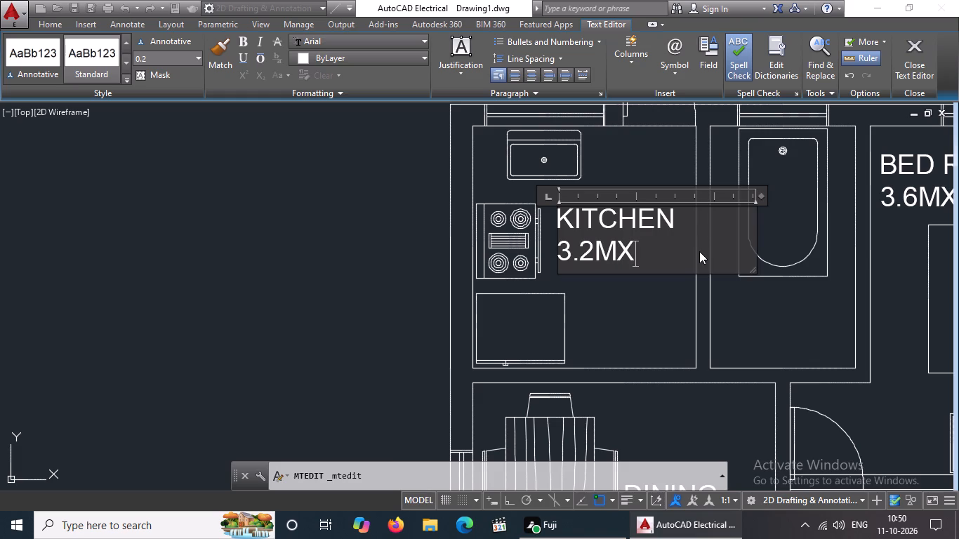
type("2.5")
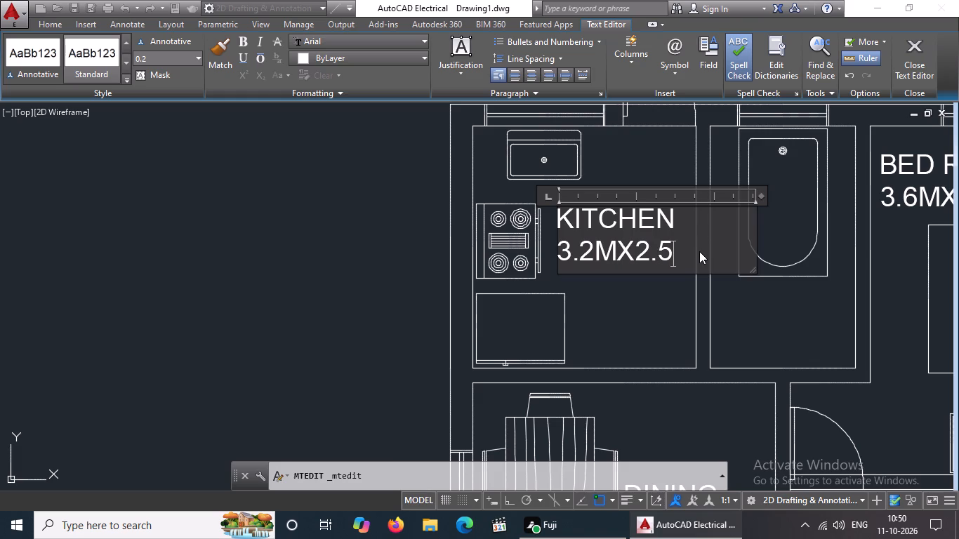
key("m")
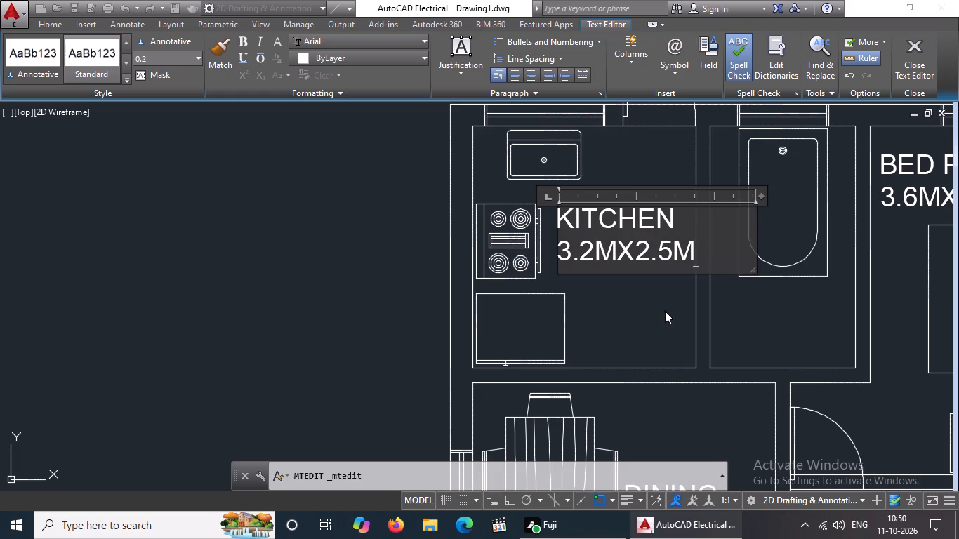
left_click(666, 312)
scroll(666, 312, "down", 2)
scroll(746, 378, "down", 1)
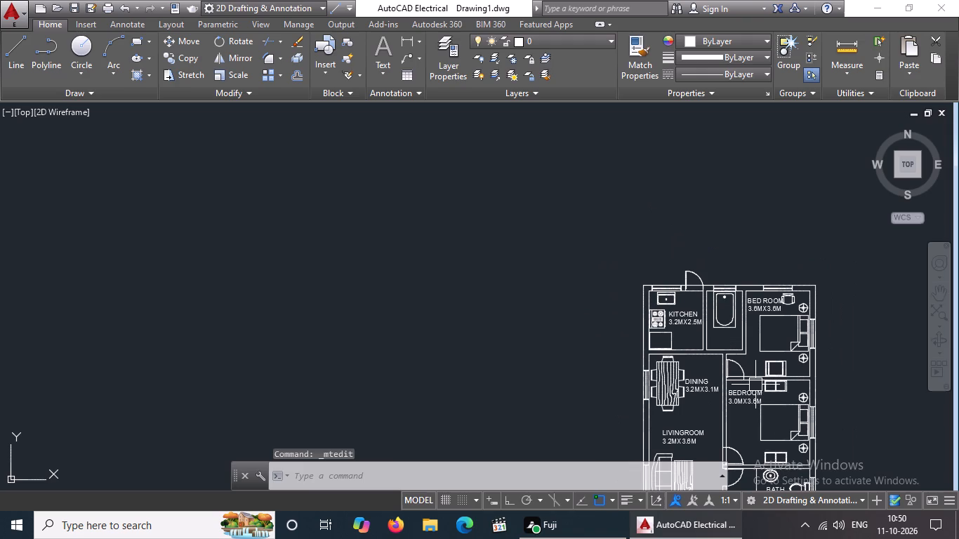
middle_click_drag(792, 458, 788, 300)
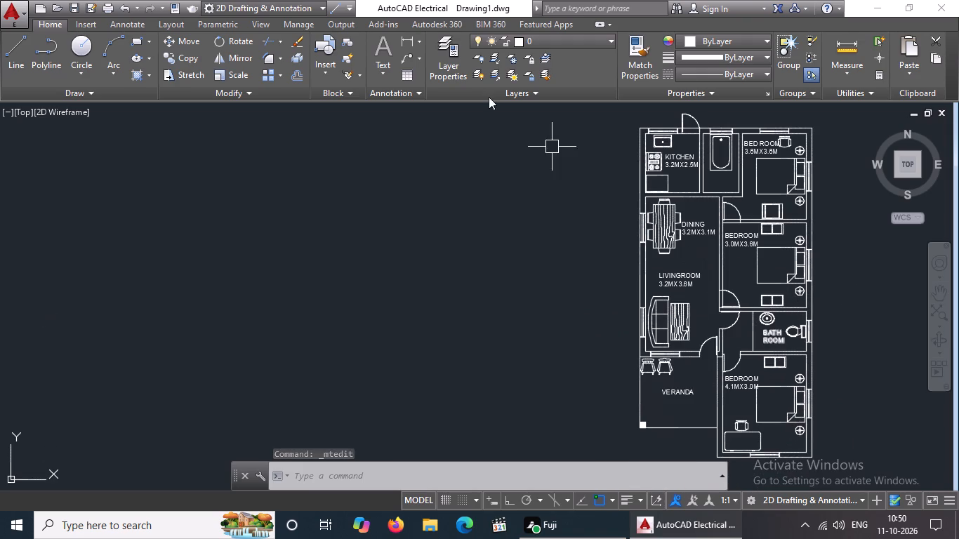
Copy the BATH ROOM label into the room with the bathtub, just south of the tub.
left_click(192, 53)
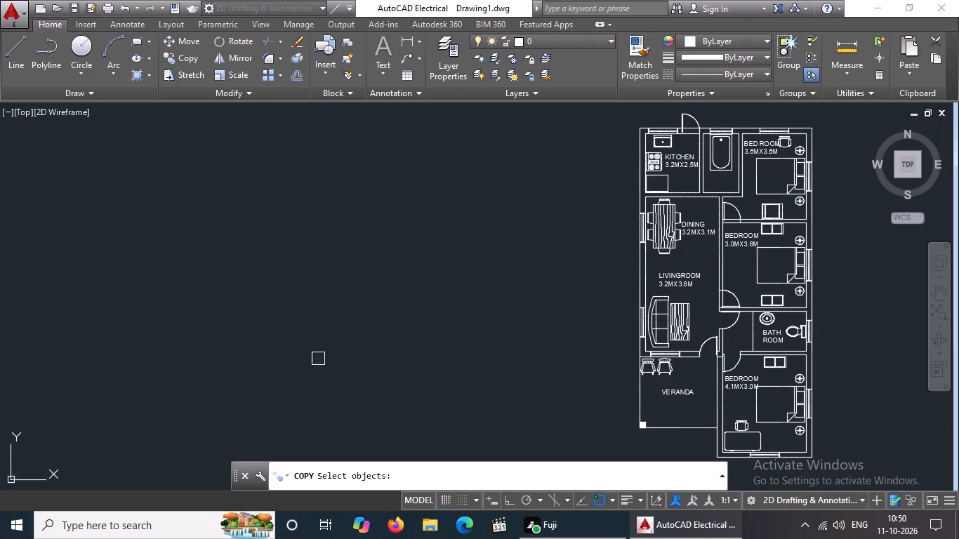
key("Escape")
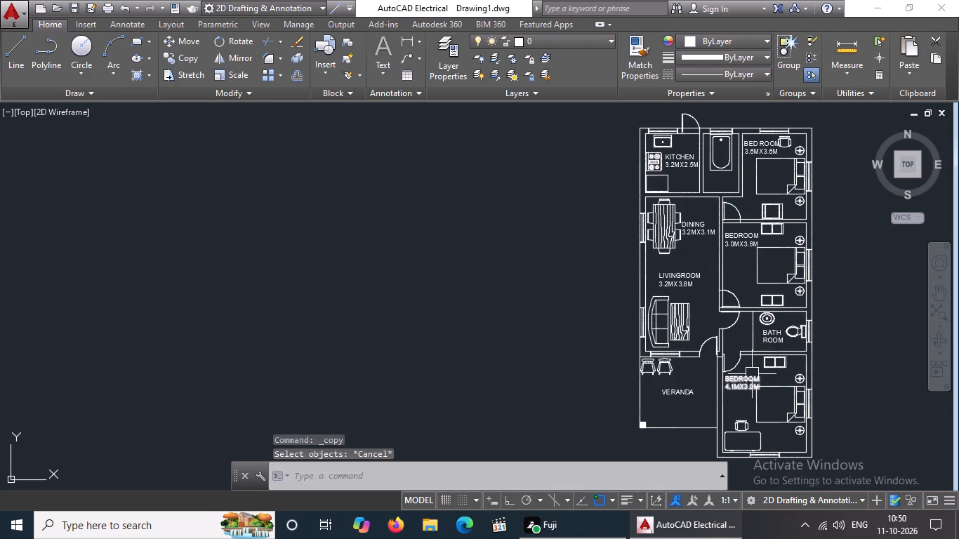
left_click(779, 343)
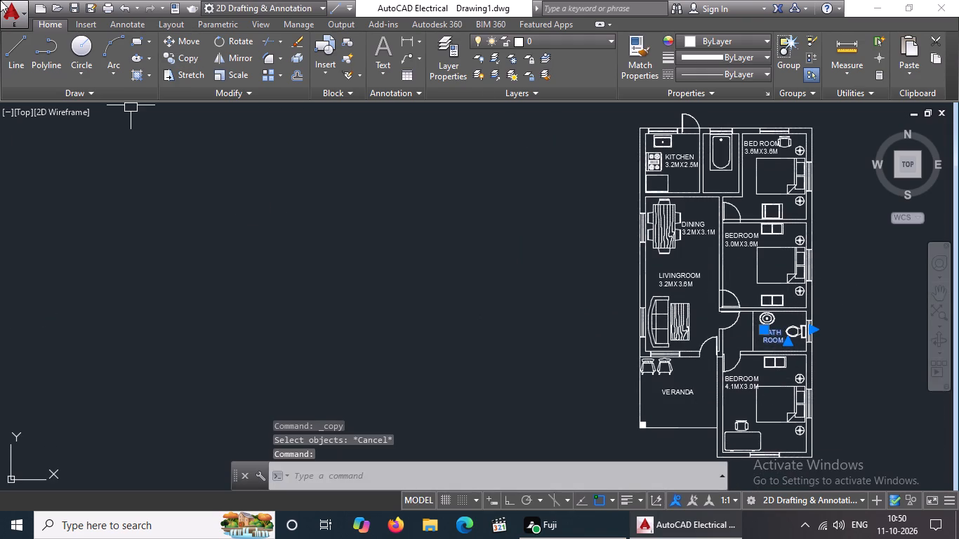
left_click_drag(177, 58, 191, 62)
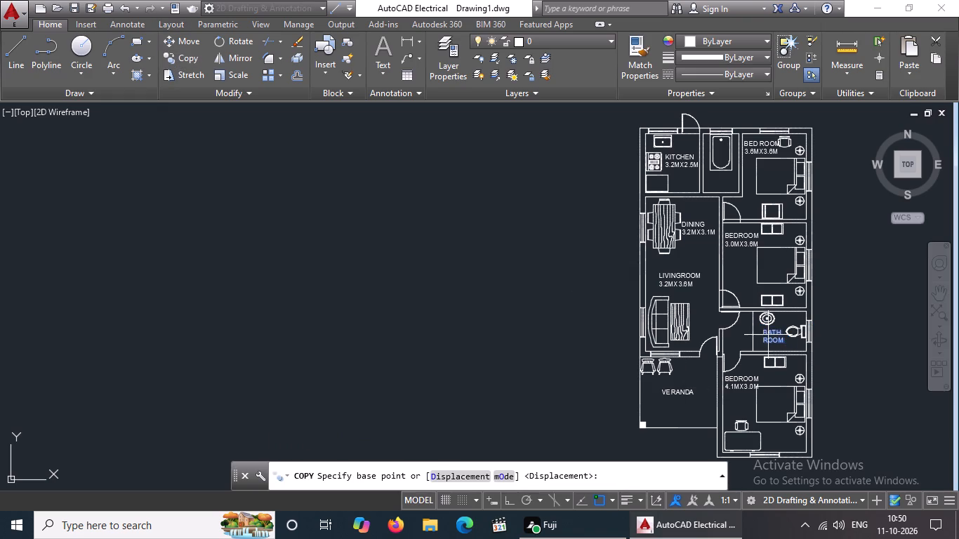
left_click(769, 335)
scroll(721, 178, "up", 2)
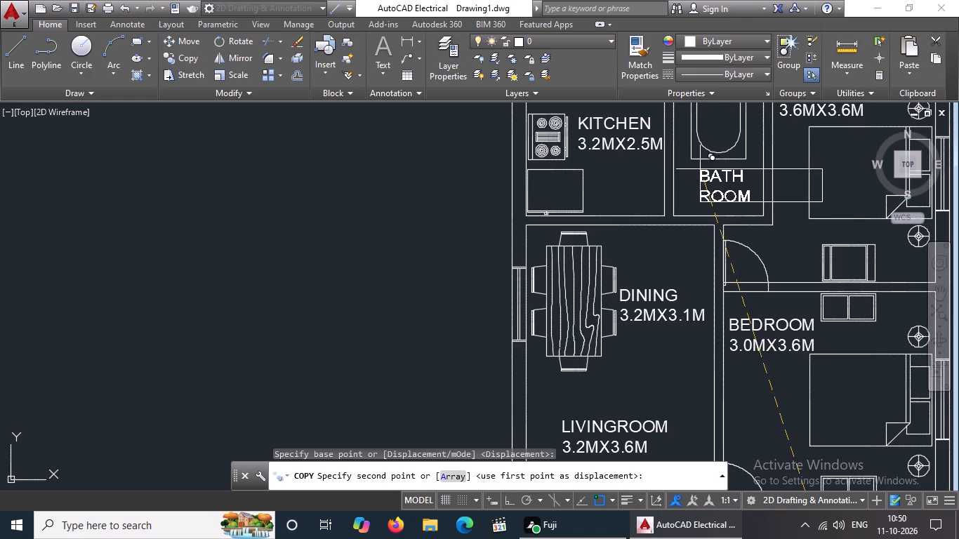
left_click(700, 169)
scroll(732, 212, "down", 3)
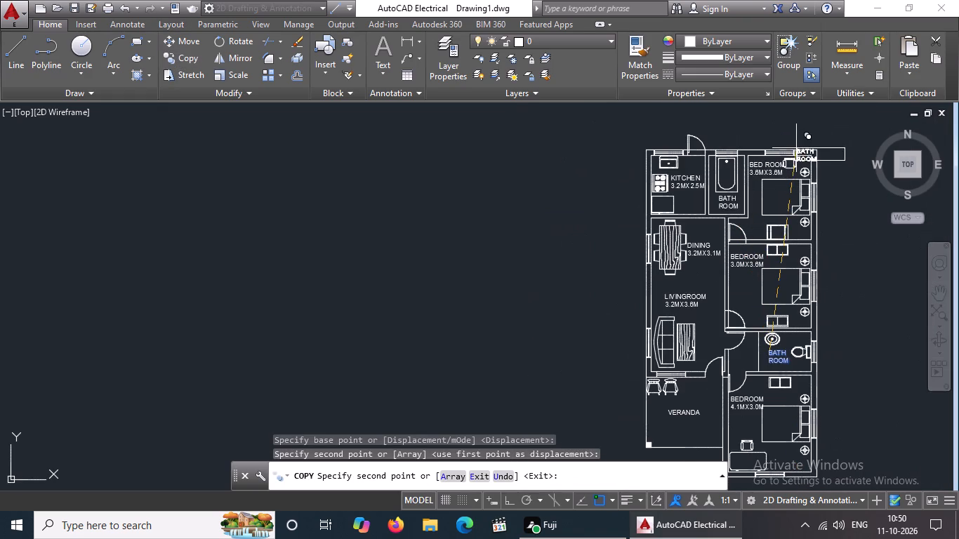
key("Escape")
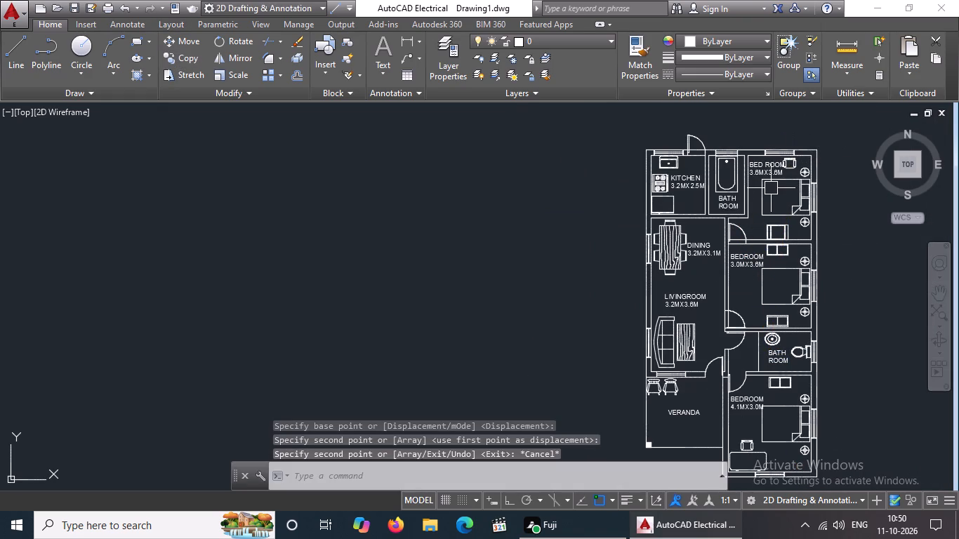
Open the tool palettes and insert the Toilet - Metric block in the empty space south of the southern bedroom.
scroll(771, 188, "down", 1)
scroll(821, 368, "up", 1)
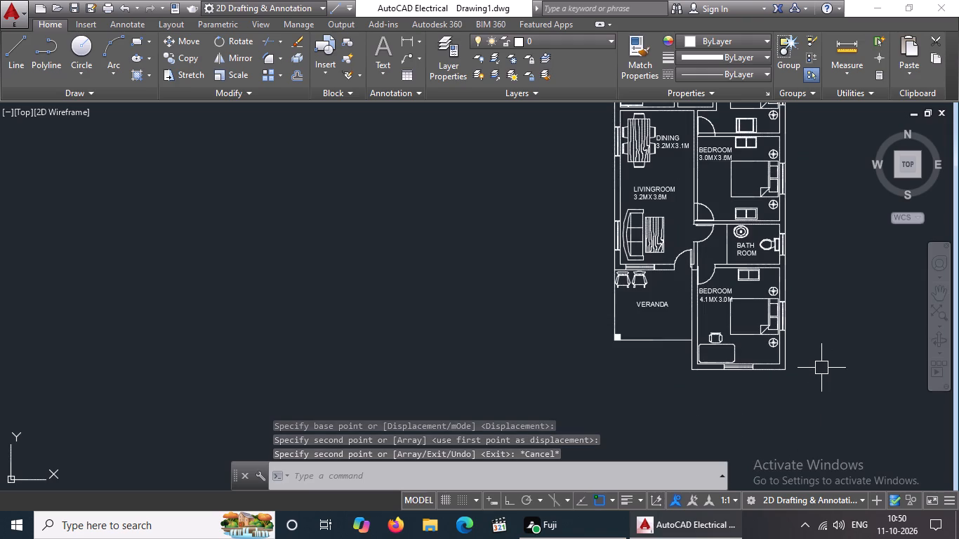
key("Escape")
key("t")
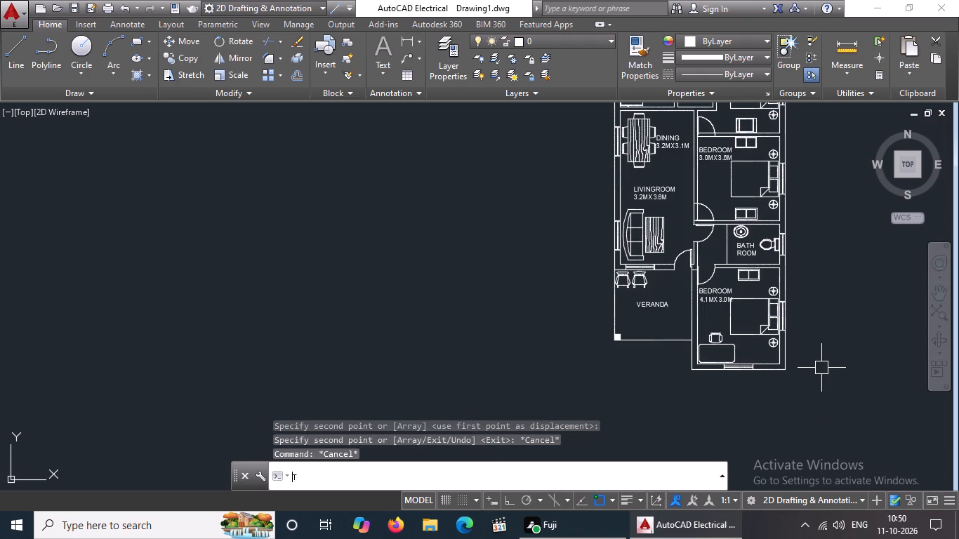
type("P")
key("space")
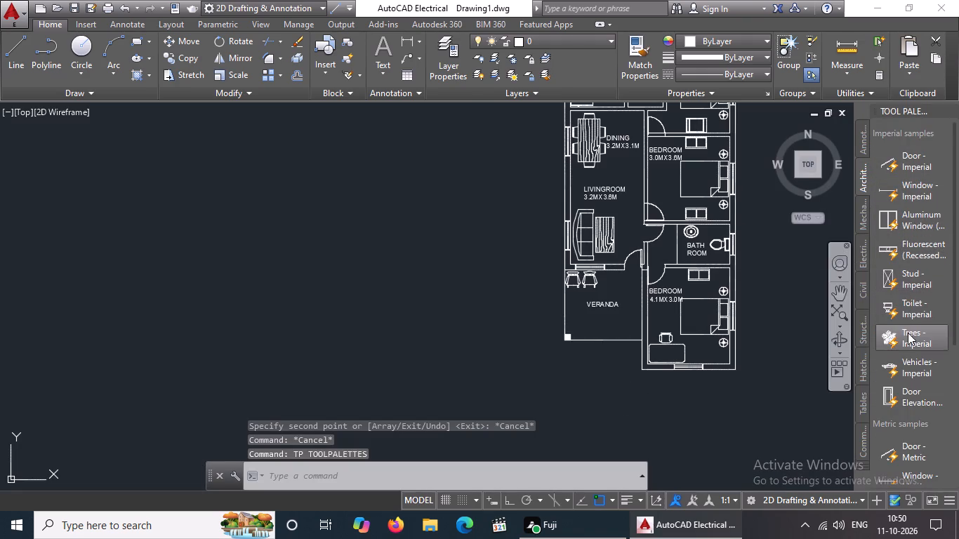
scroll(920, 365, "down", 1)
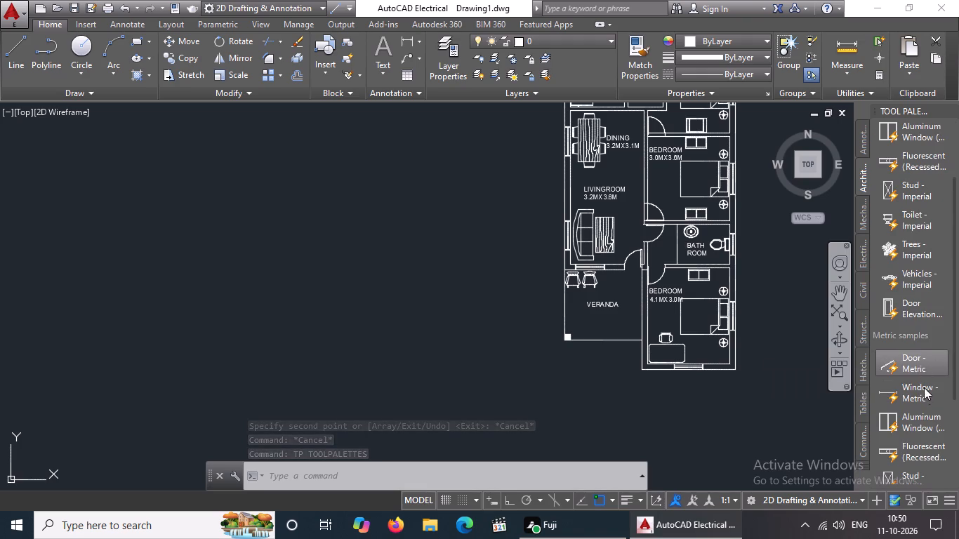
scroll(923, 399, "down", 1)
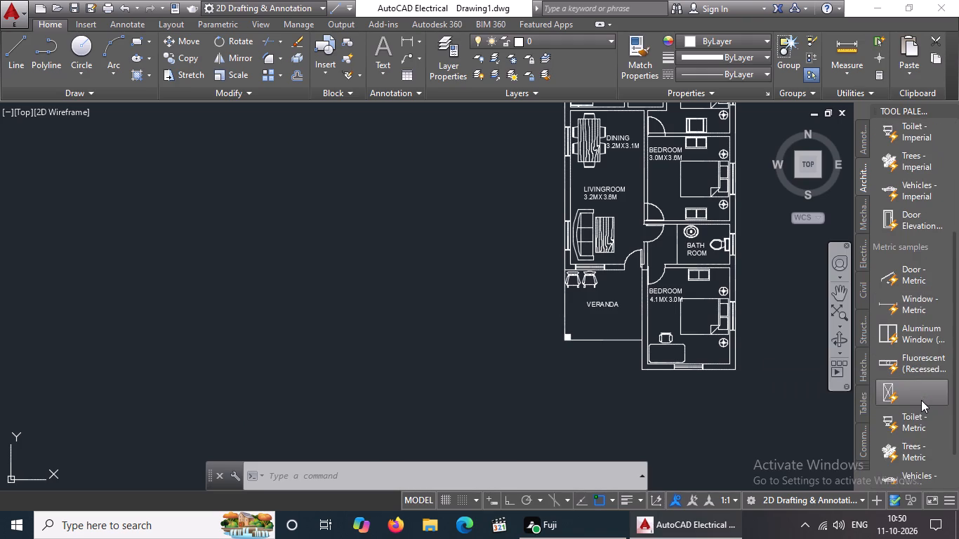
scroll(921, 400, "down", 1)
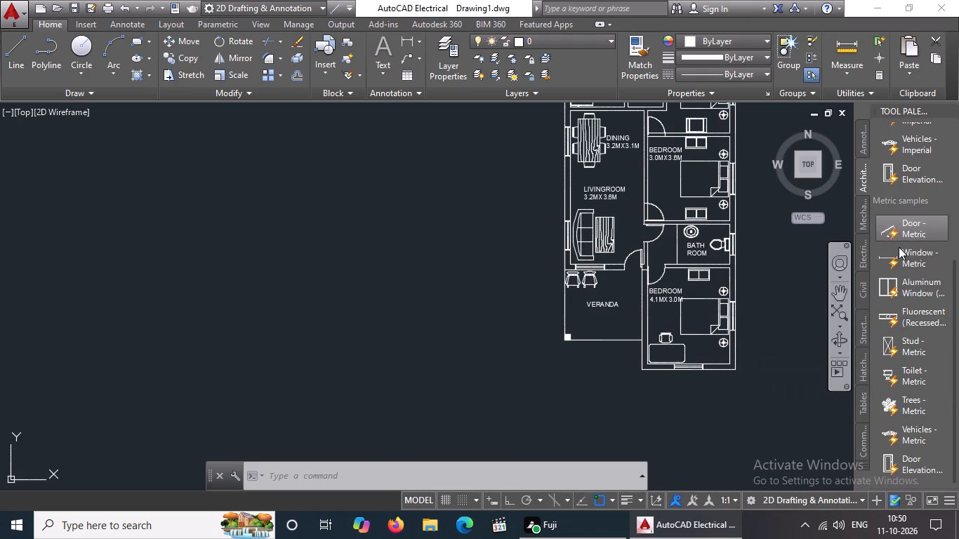
left_click(911, 375)
left_click(670, 430)
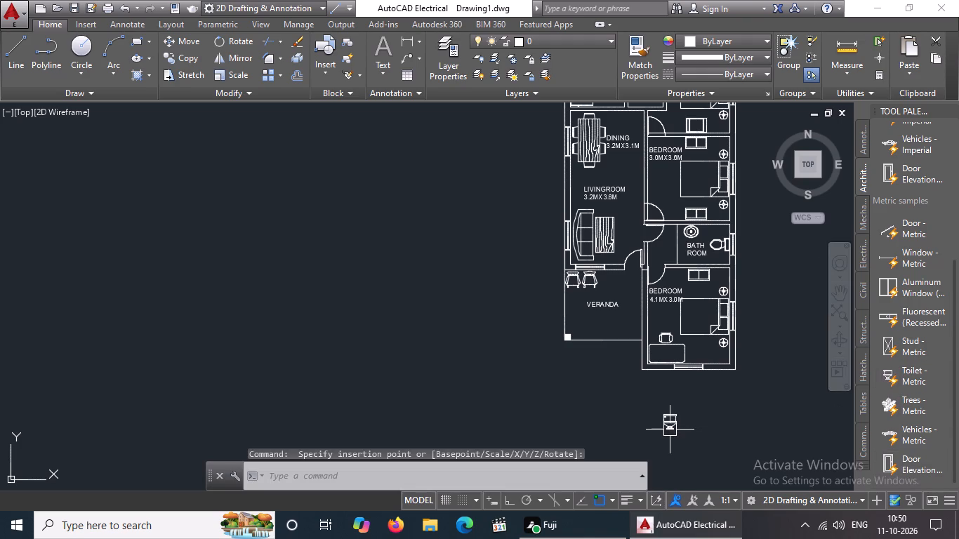
key("Return")
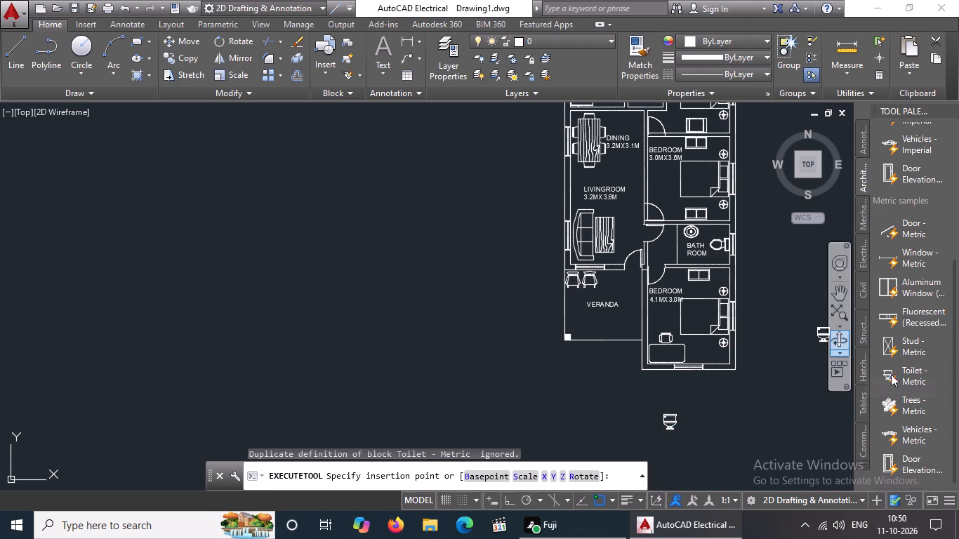
Insert the Trees - Metric block just east of the toilet block south of the house.
left_click(893, 402)
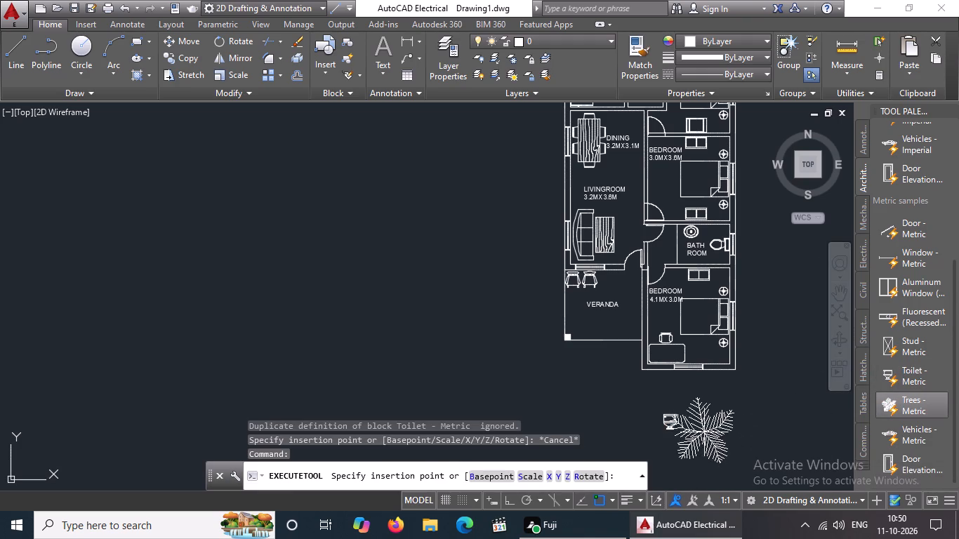
left_click(719, 425)
key("Return")
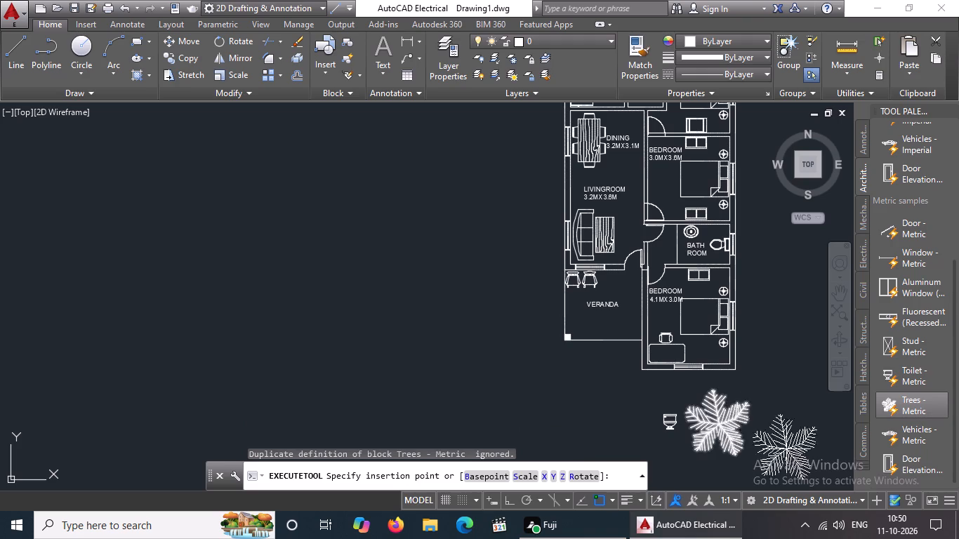
Insert the Vehicles - Metric block south of the veranda, west of the toilet block, and close the tool palettes.
left_click(902, 432)
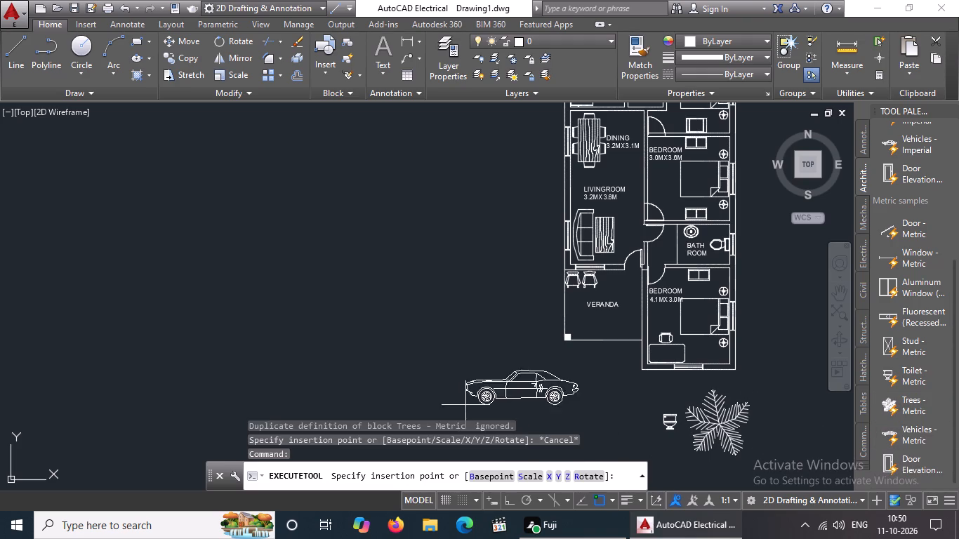
left_click(527, 407)
key("Return")
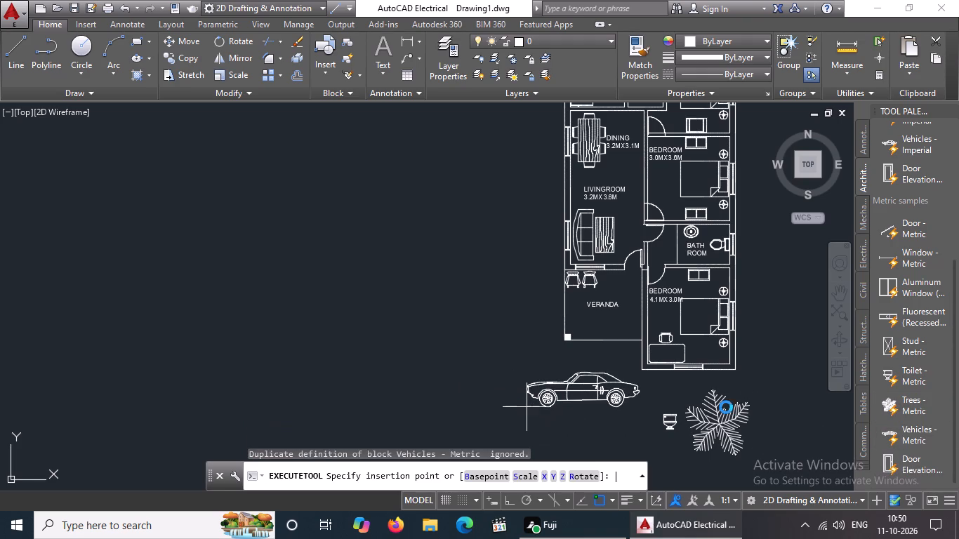
left_click(944, 109)
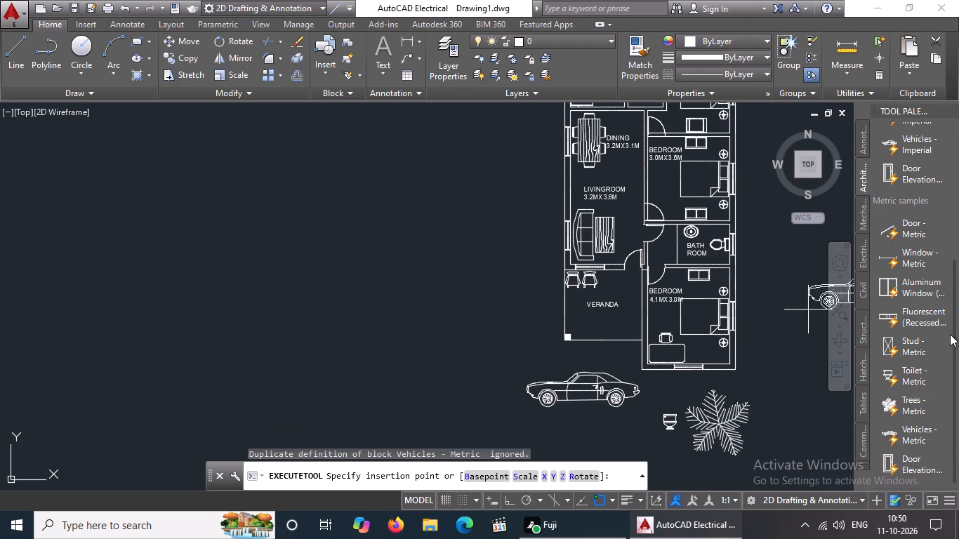
key("Escape")
key("Escape")
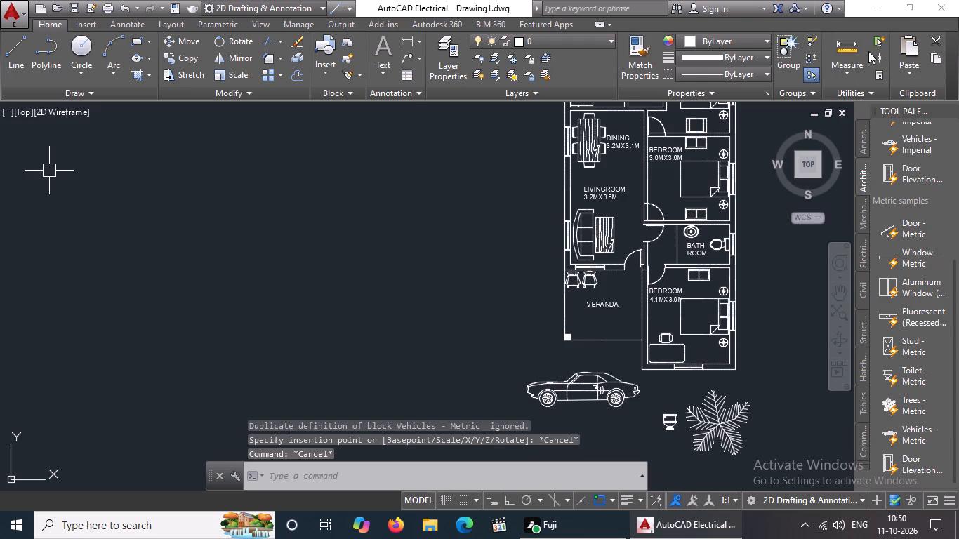
left_click(950, 107)
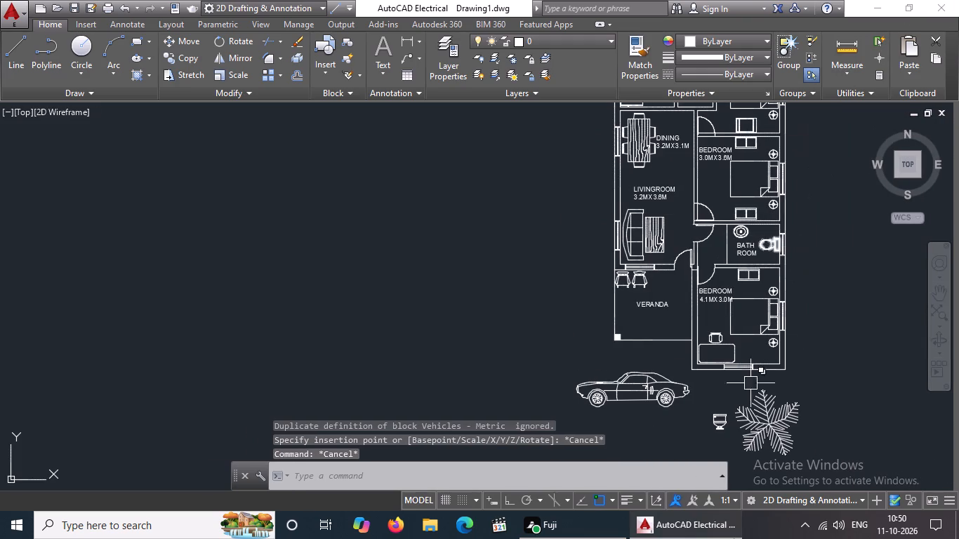
Change the vehicle block south of the veranda to the Sports Car (Top) view.
left_click(654, 401)
scroll(588, 397, "up", 3)
scroll(590, 395, "down", 4)
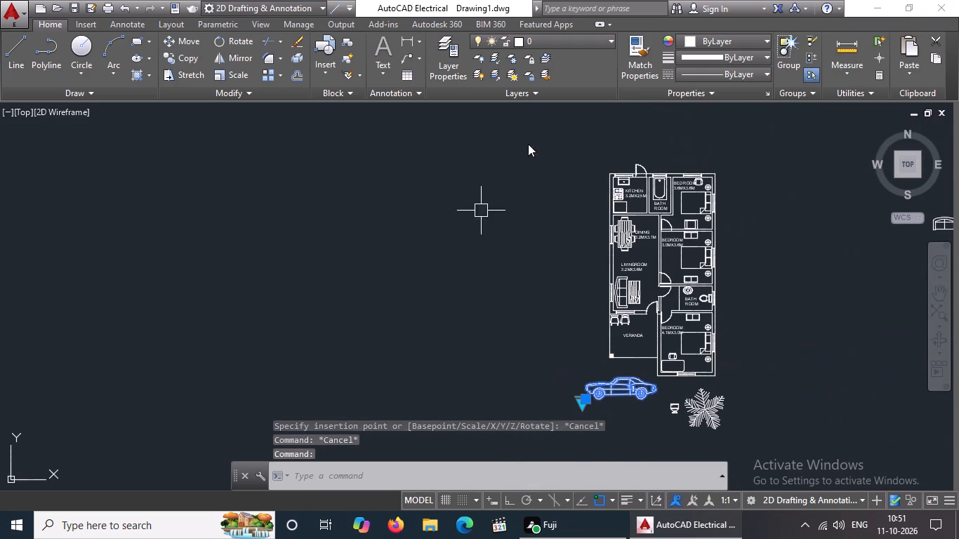
scroll(637, 411, "up", 3)
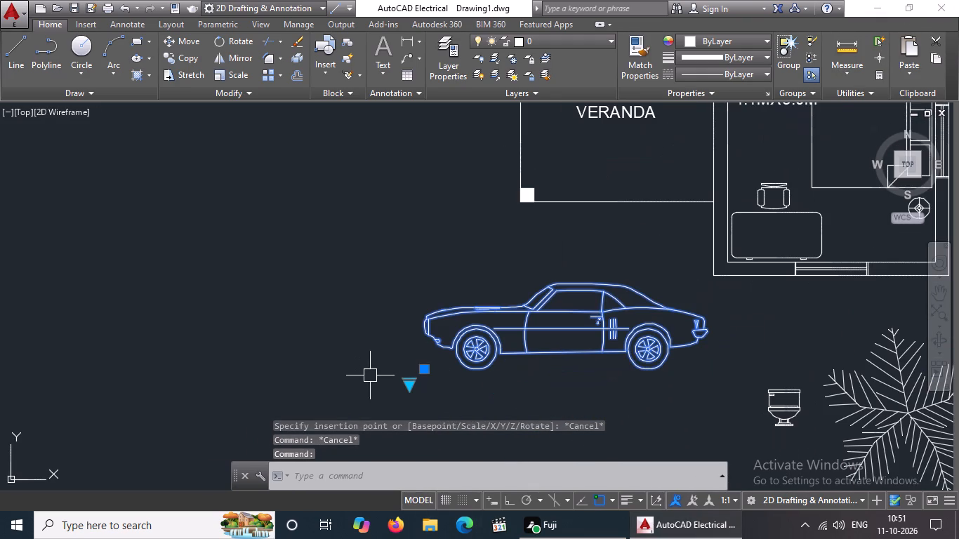
left_click(406, 383)
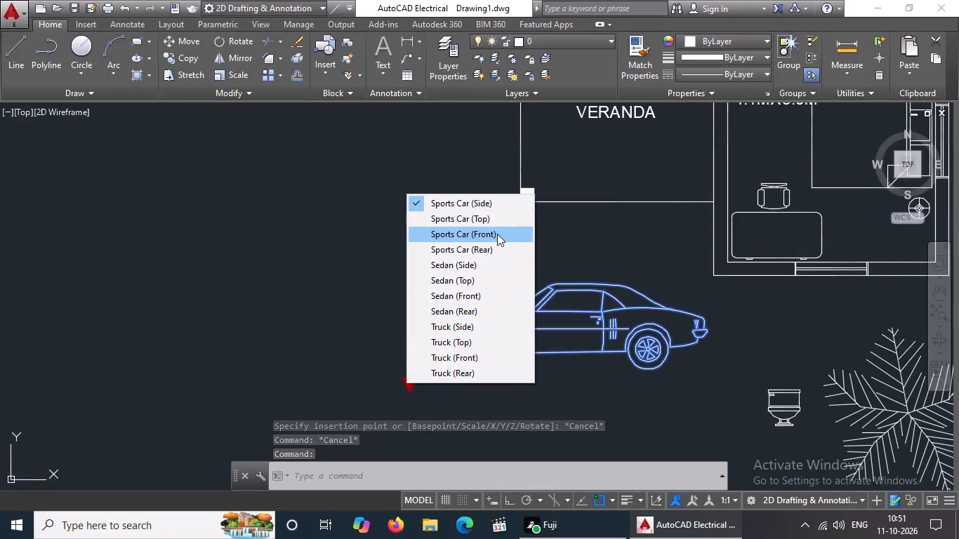
left_click(489, 218)
scroll(523, 319, "down", 3)
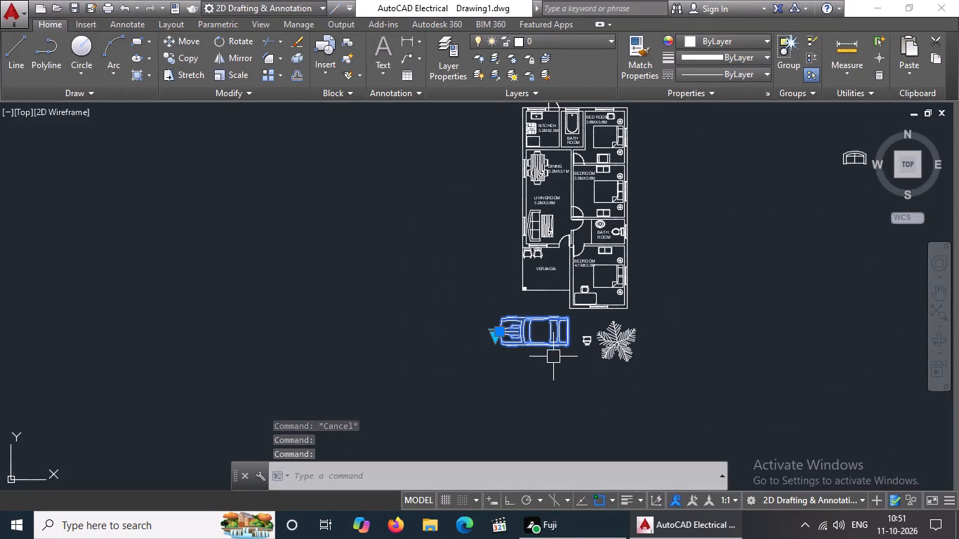
scroll(616, 371, "down", 1)
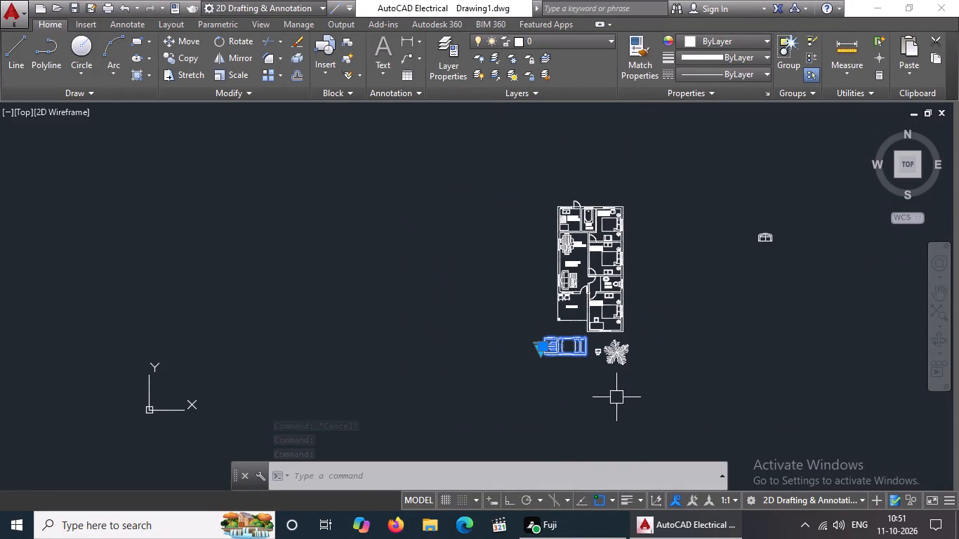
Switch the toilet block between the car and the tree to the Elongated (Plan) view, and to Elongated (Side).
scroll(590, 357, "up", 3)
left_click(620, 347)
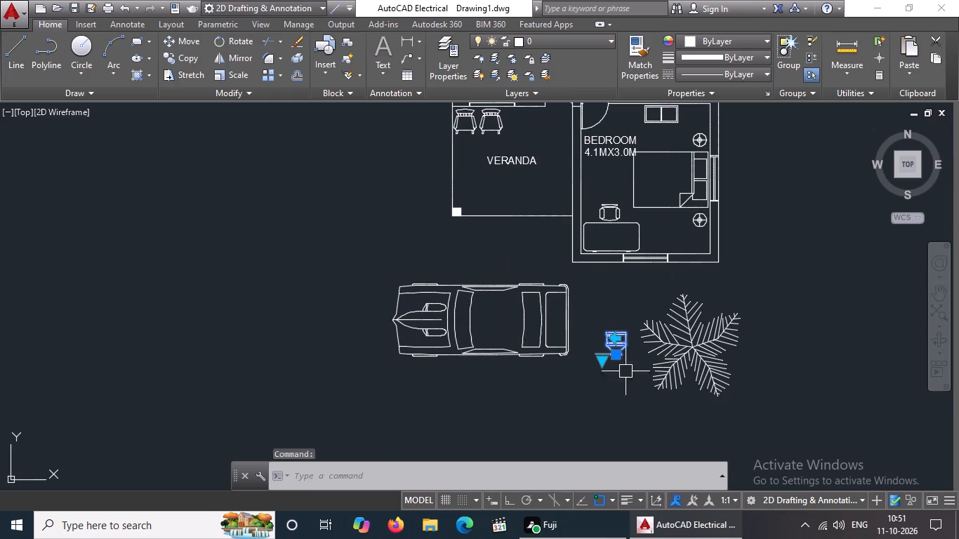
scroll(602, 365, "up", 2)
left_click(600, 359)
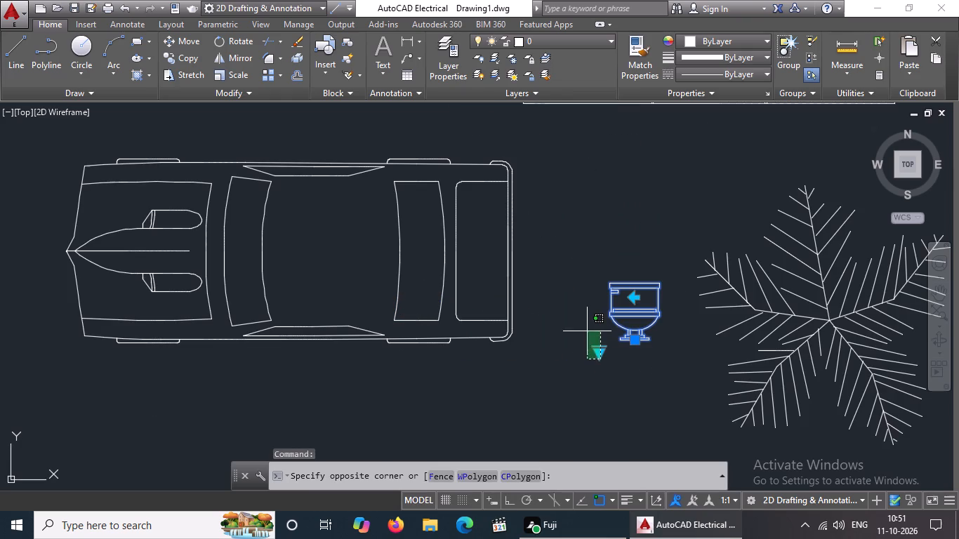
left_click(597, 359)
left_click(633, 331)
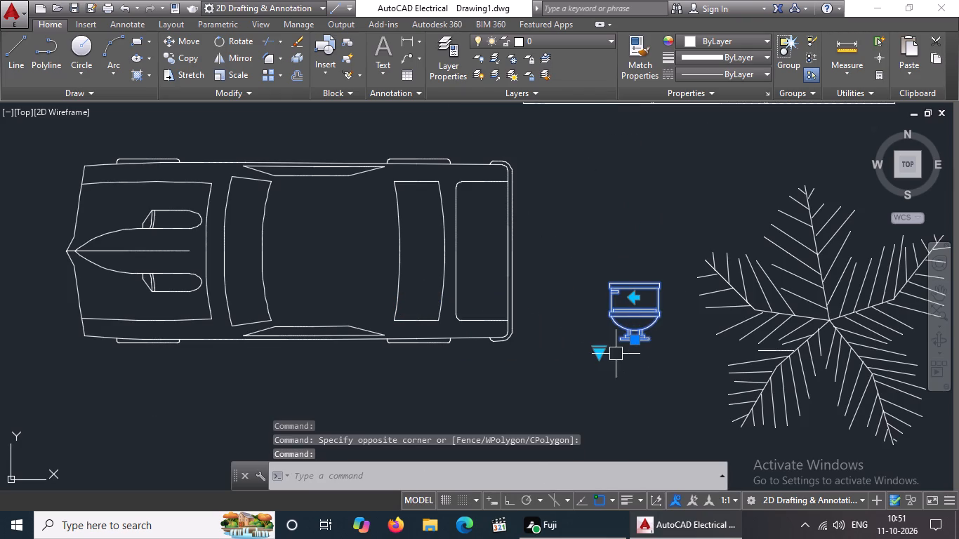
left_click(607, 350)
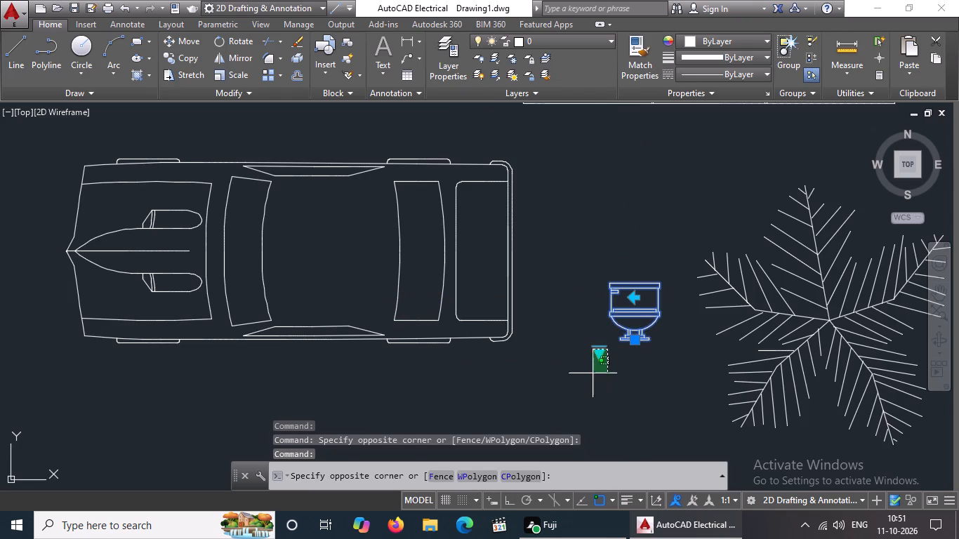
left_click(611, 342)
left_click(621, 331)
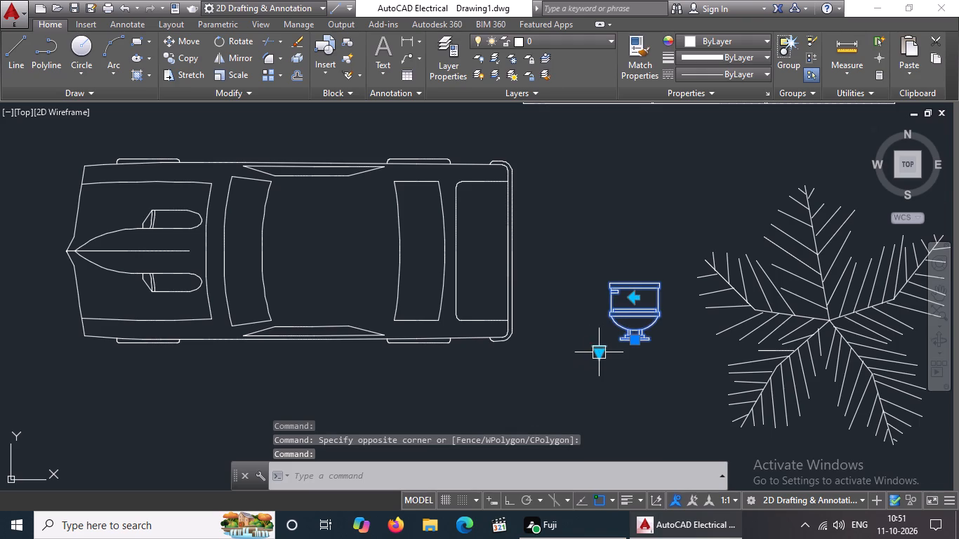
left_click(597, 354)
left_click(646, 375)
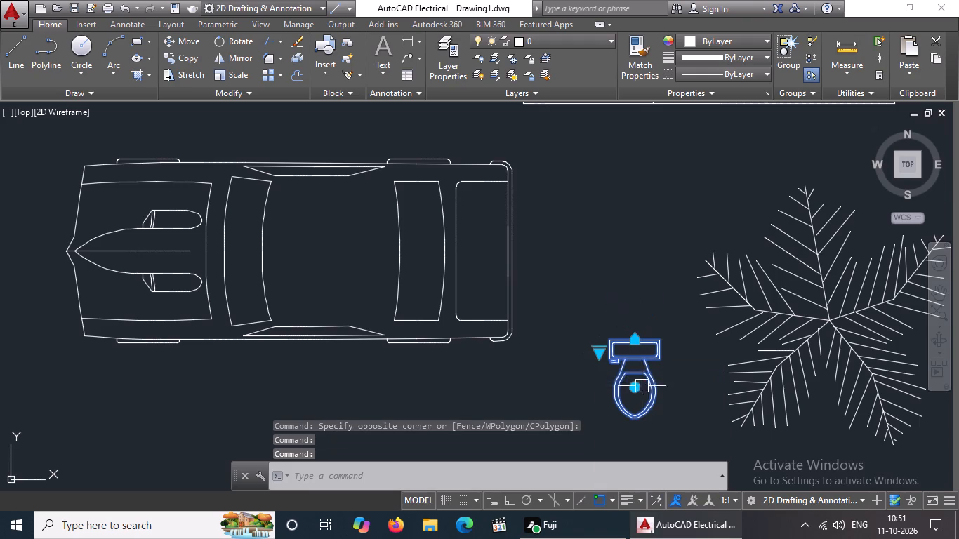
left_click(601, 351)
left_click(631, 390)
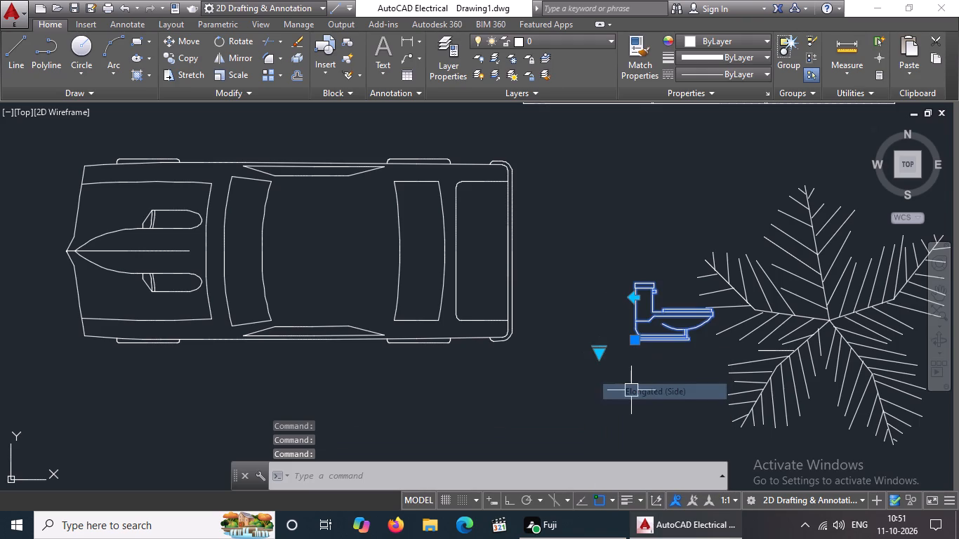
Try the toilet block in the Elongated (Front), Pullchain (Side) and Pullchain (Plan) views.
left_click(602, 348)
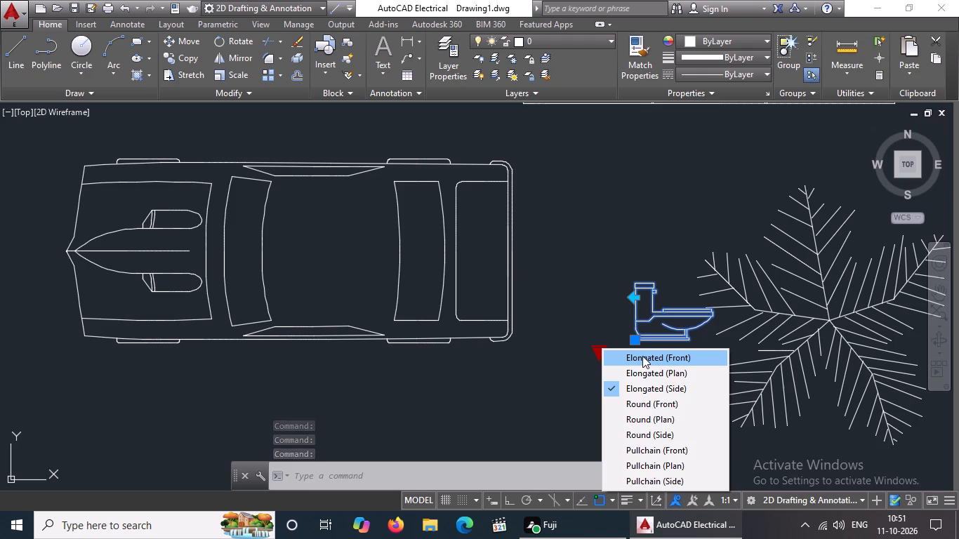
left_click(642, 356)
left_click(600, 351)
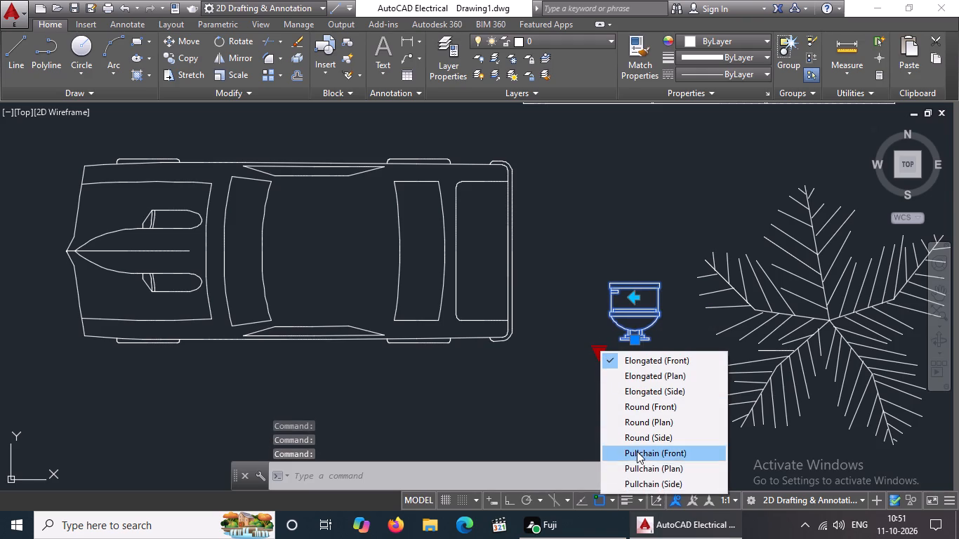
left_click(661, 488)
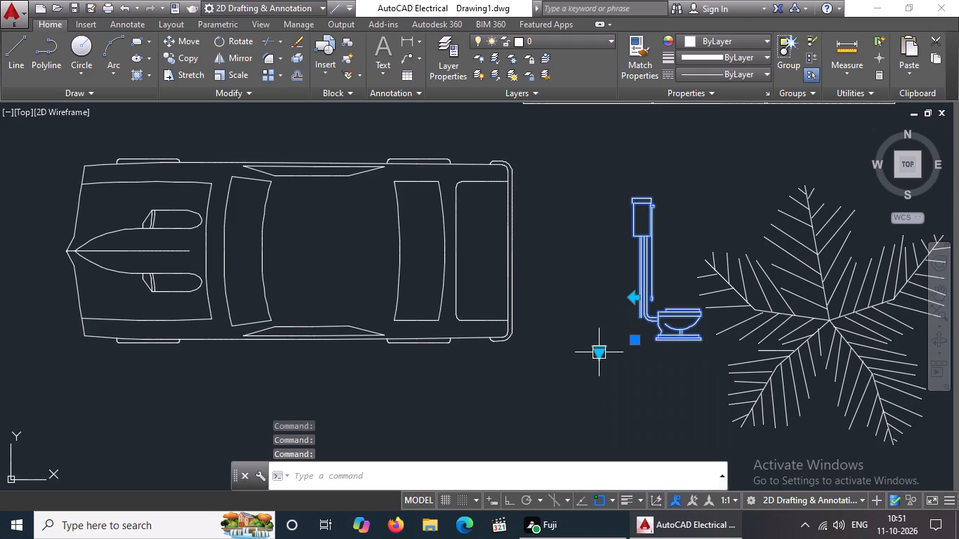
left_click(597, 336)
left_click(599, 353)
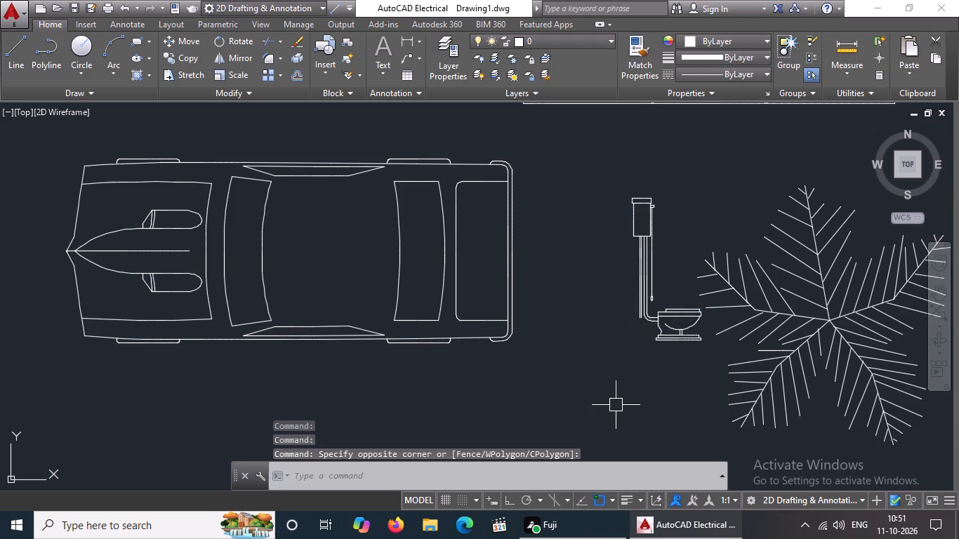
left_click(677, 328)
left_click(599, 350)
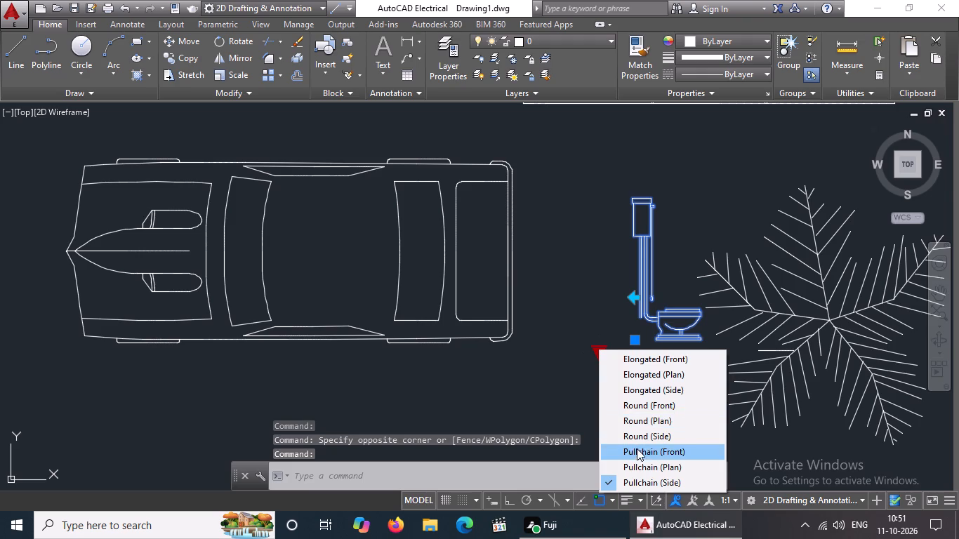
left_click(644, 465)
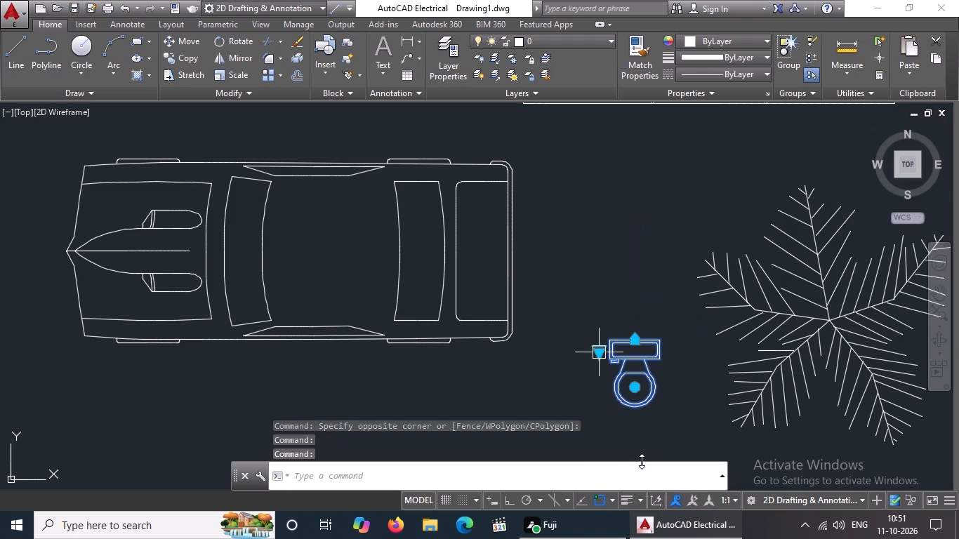
Delete the toilet block between the car and the tree.
scroll(642, 461, "down", 1)
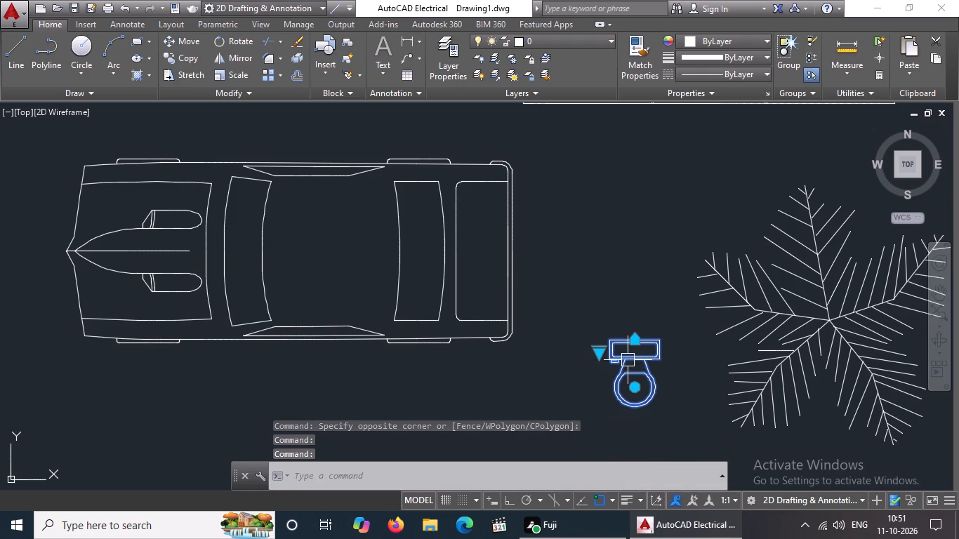
key("Delete")
key("Delete")
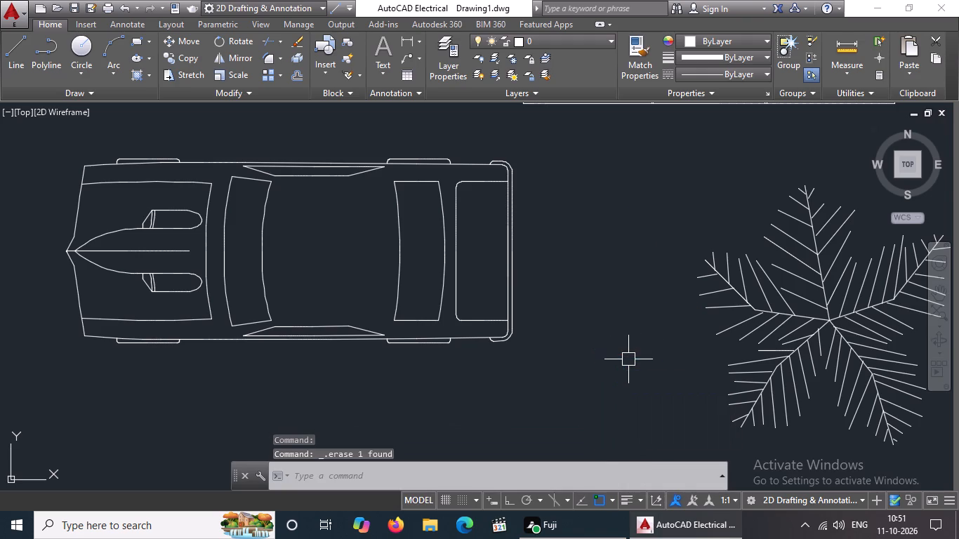
Scale the tree block south of the southern bedroom freehand to a small fraction of its size, using its centre as base.
left_click(796, 279)
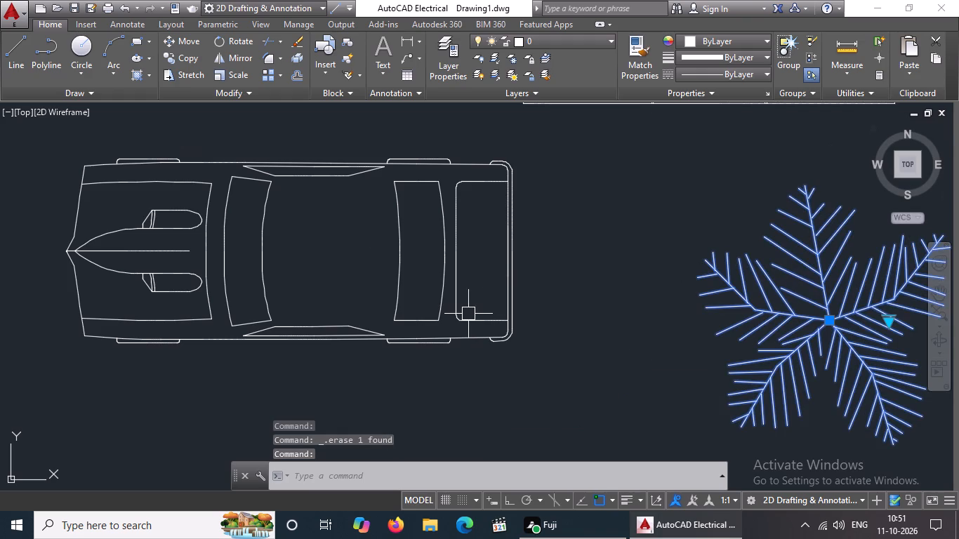
type("SC")
key("space")
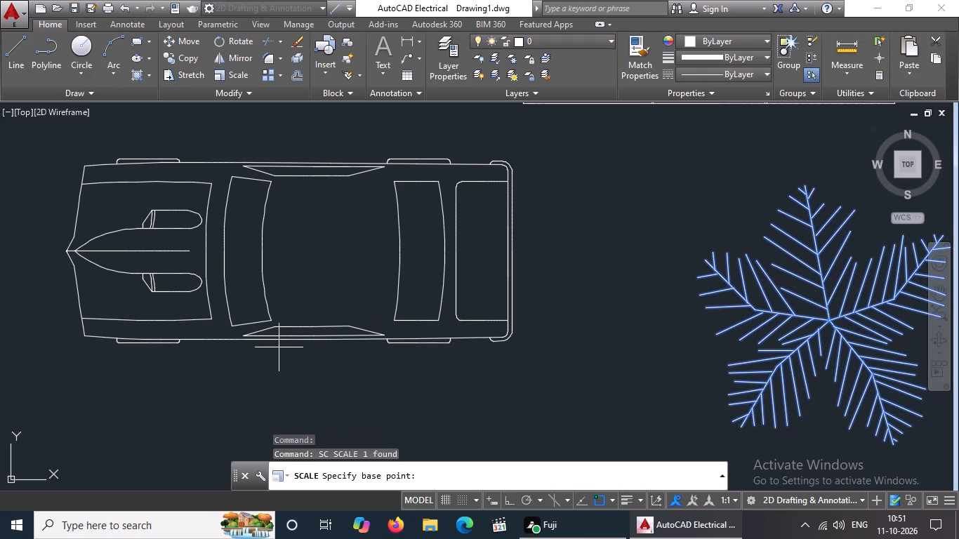
scroll(781, 342, "down", 1)
left_click(817, 341)
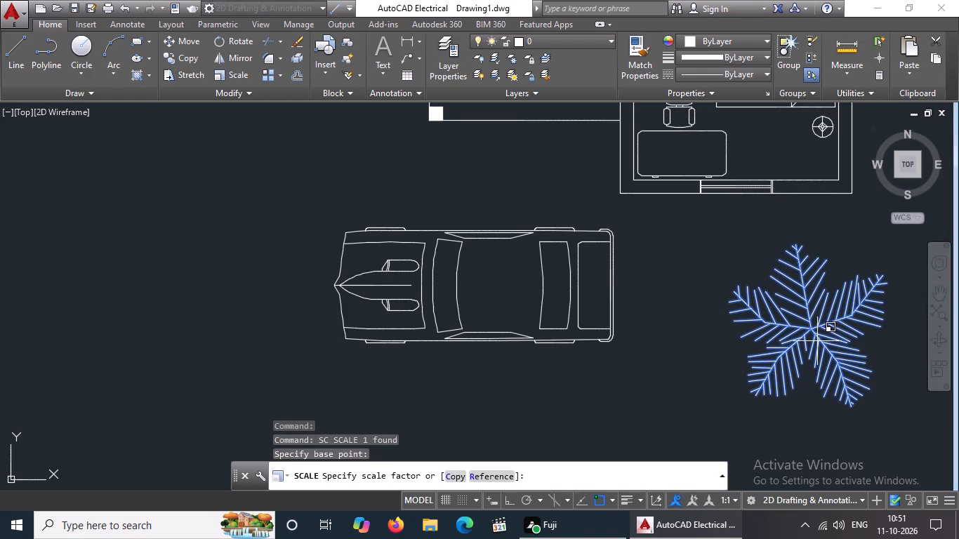
left_click(816, 331)
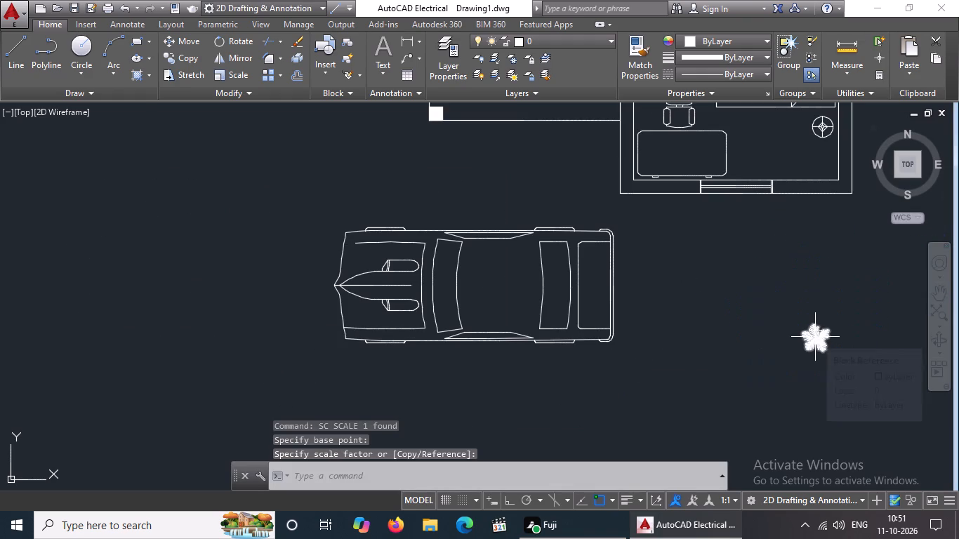
Scale the sports car south of the veranda freehand to roughly half its size.
scroll(811, 350, "down", 2)
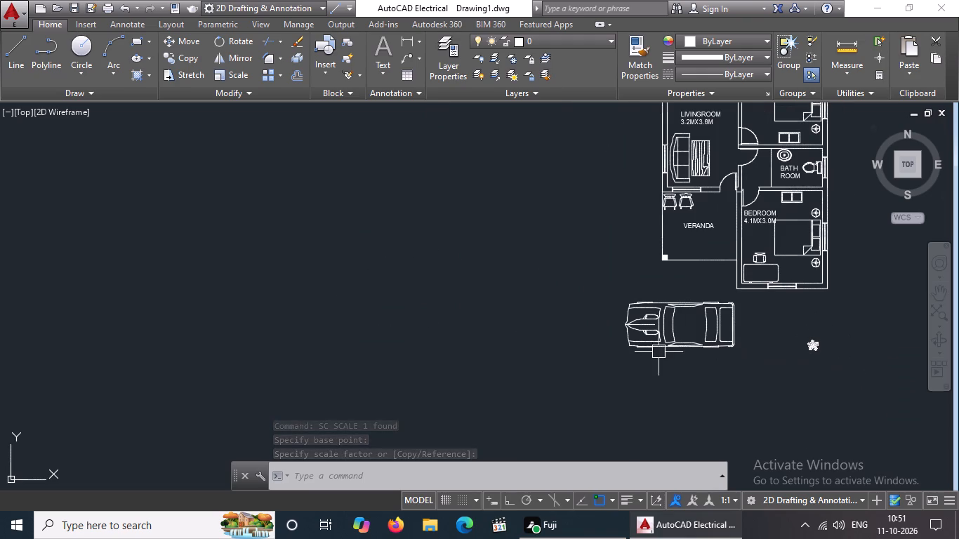
left_click(668, 327)
key("s")
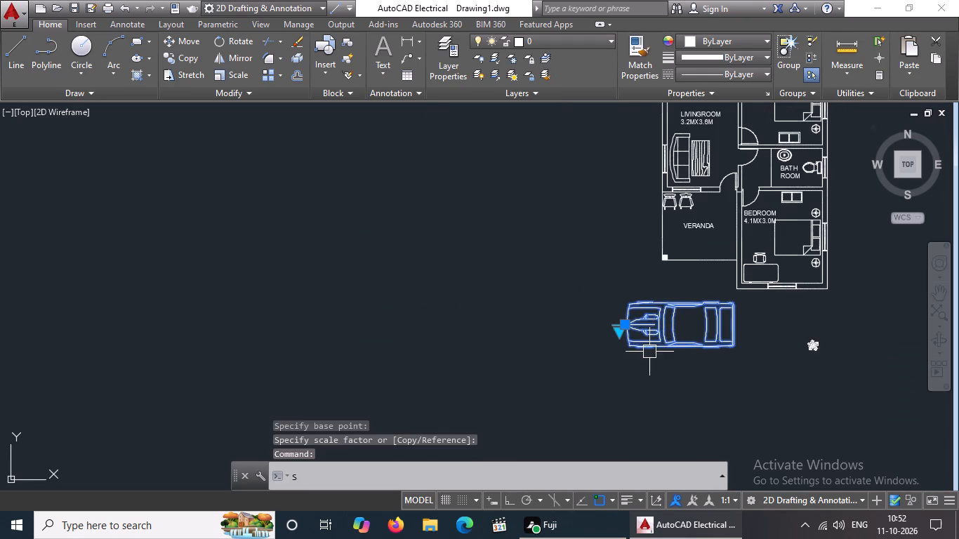
key("c")
key("space")
left_click(658, 340)
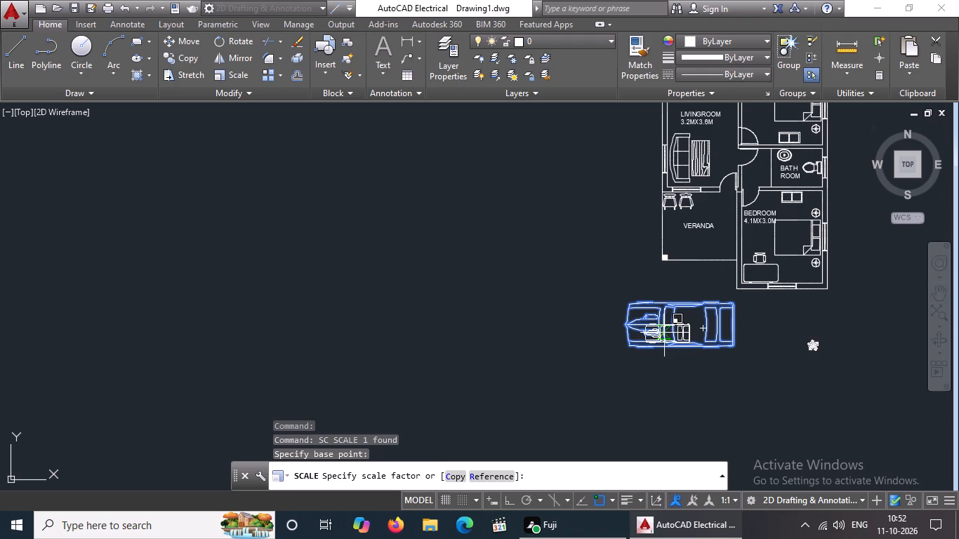
left_click(665, 332)
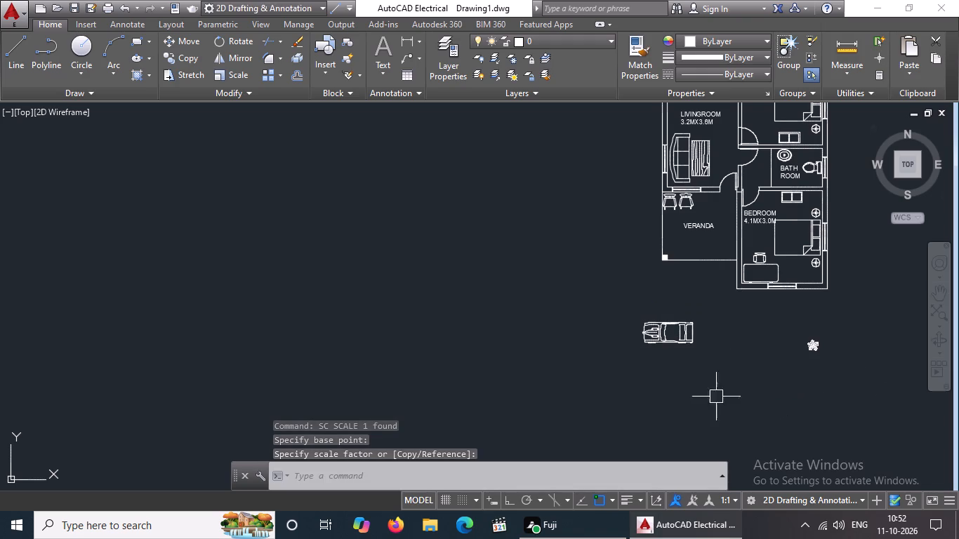
Move the sports car to just below the veranda's south edge, beside the southern bedroom's west wall.
middle_click_drag(868, 368, 768, 407)
scroll(868, 368, "up", 1)
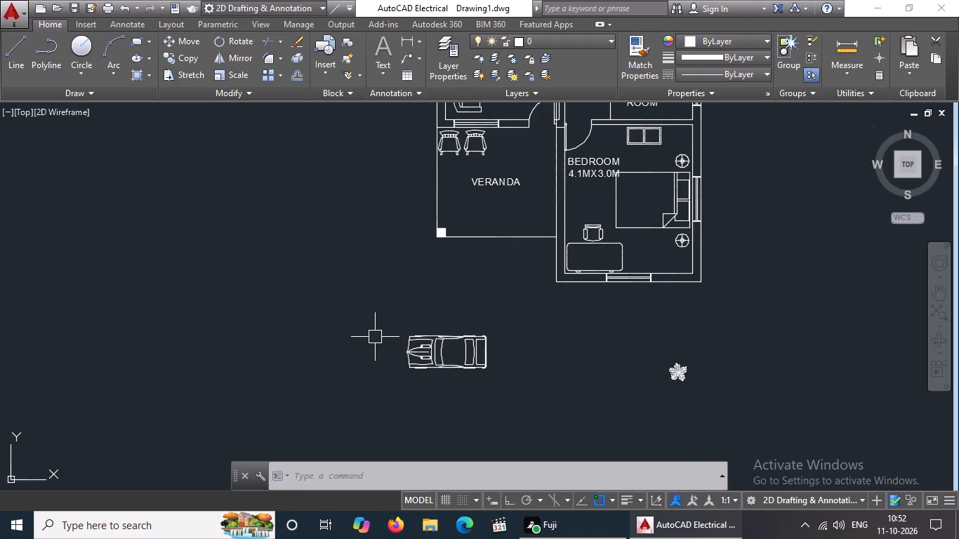
left_click(432, 356)
left_click(186, 38)
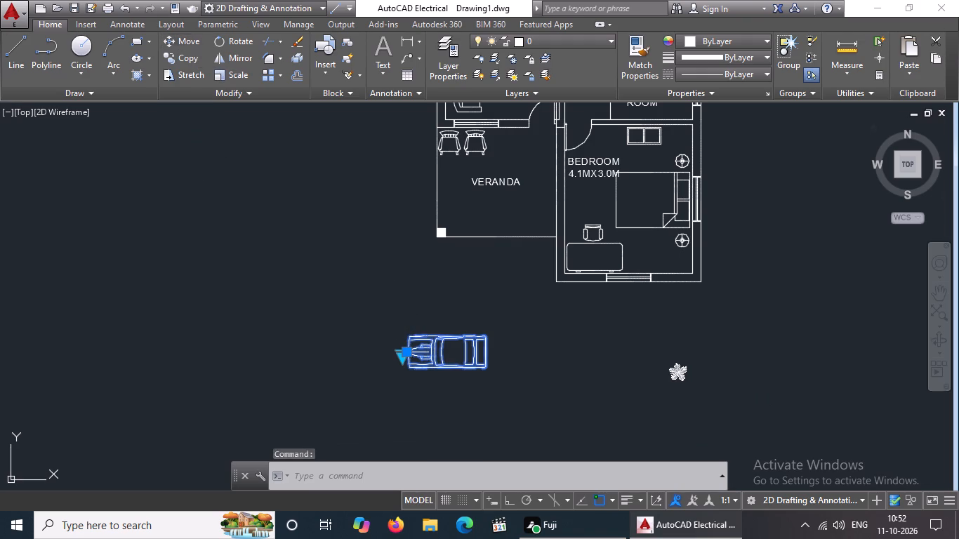
left_click(445, 352)
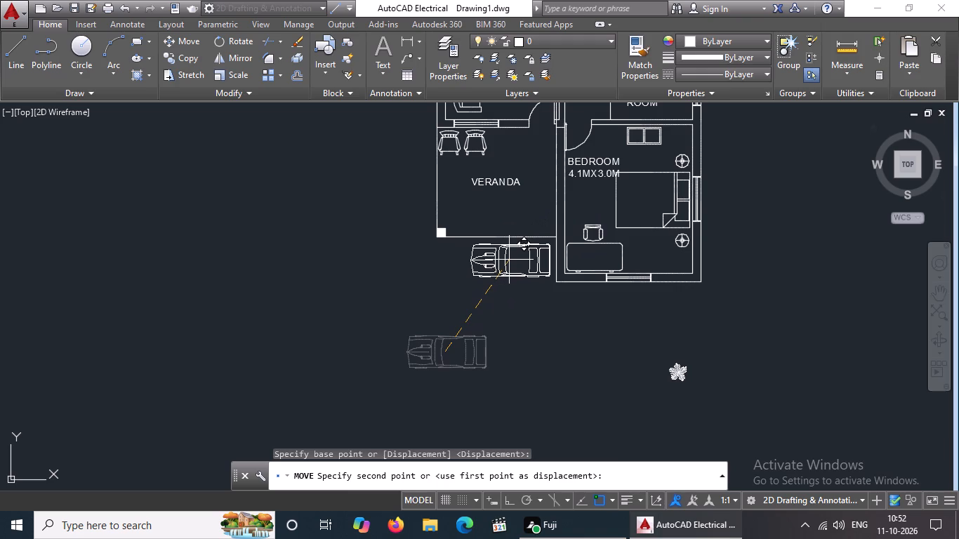
left_click(509, 260)
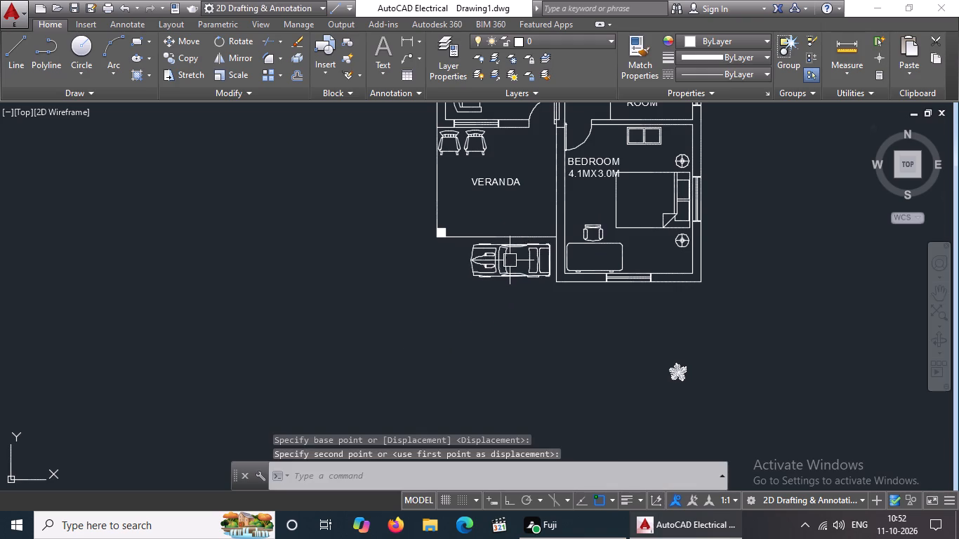
Scale the small tree block south of the southern bedroom down further, freehand from a base point near its centre.
scroll(575, 274, "down", 2)
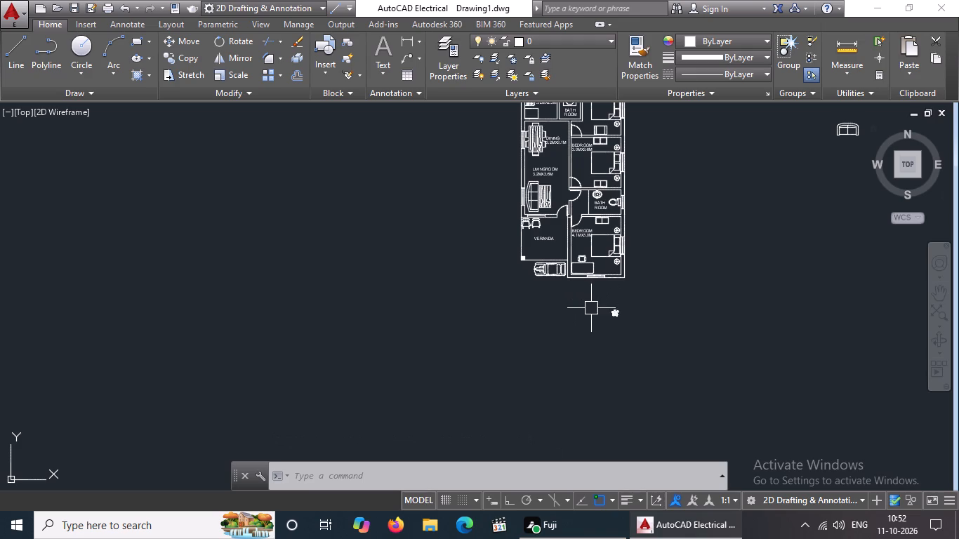
scroll(637, 312, "up", 1)
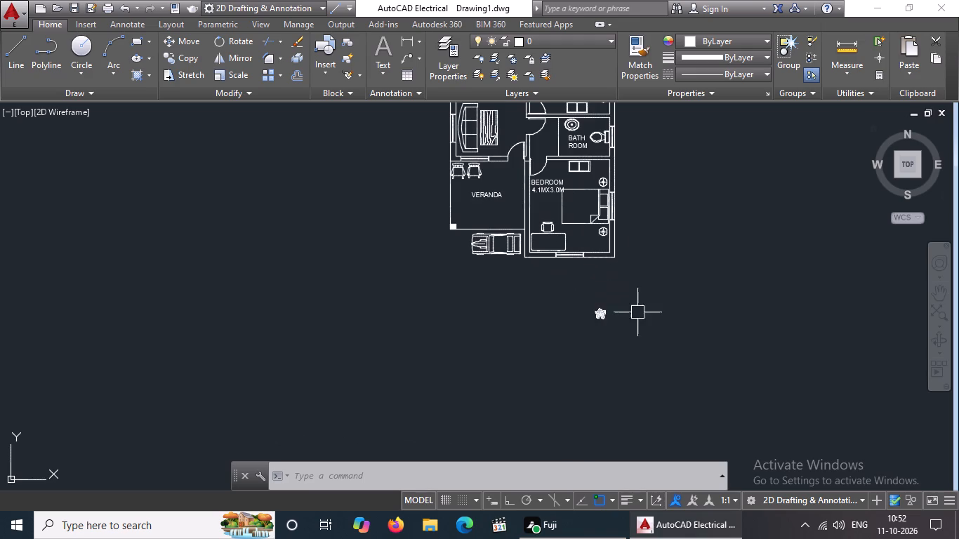
left_click(572, 302)
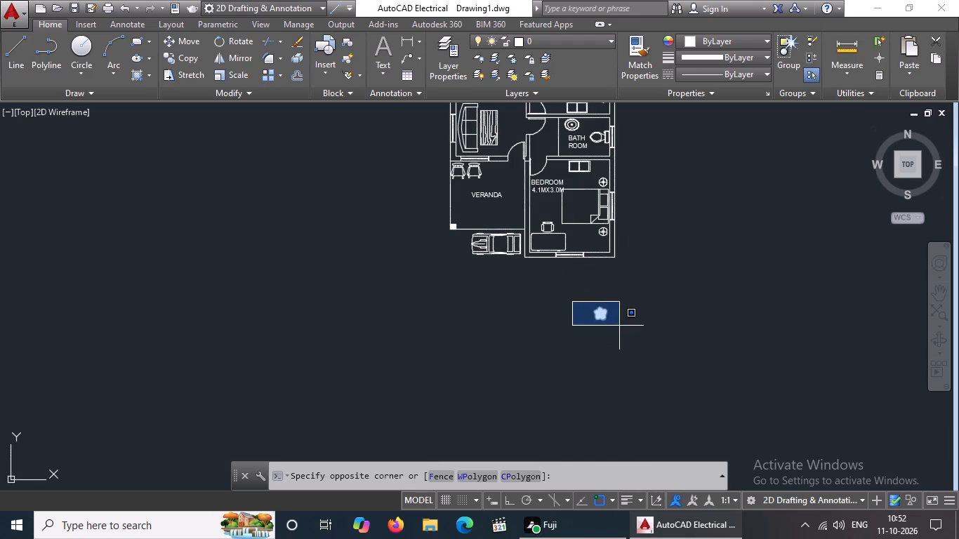
left_click(619, 326)
type("SC")
key("space")
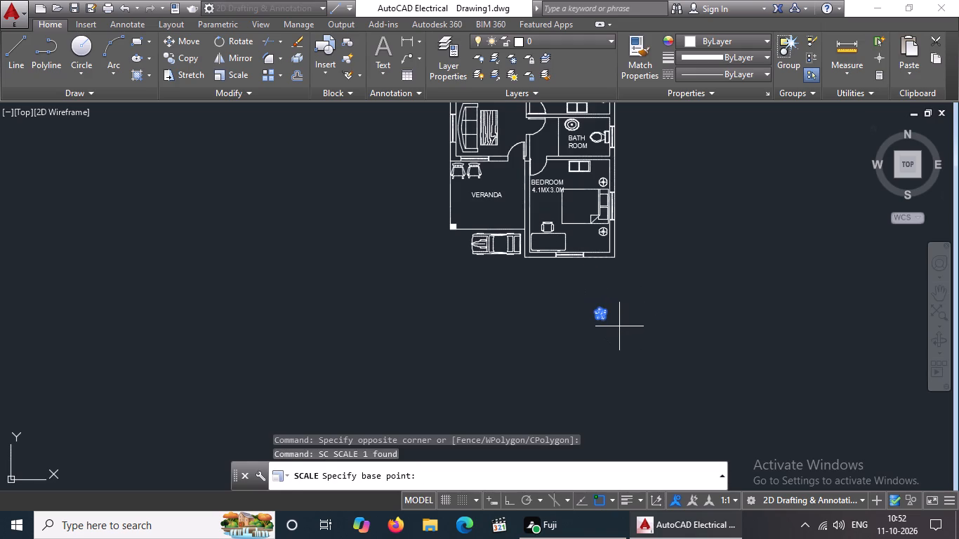
left_click(598, 317)
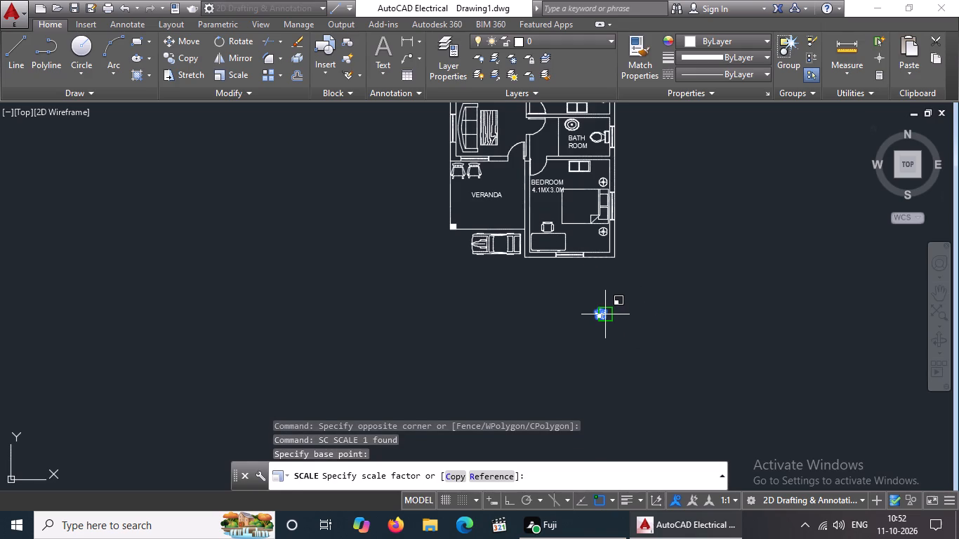
scroll(608, 314, "up", 2)
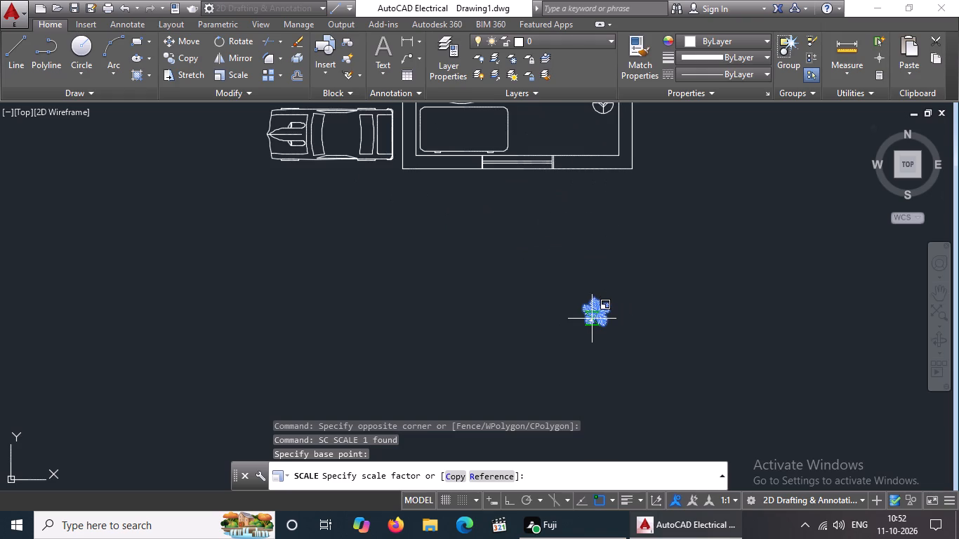
scroll(597, 314, "up", 1)
scroll(597, 314, "down", 1)
left_click(604, 305)
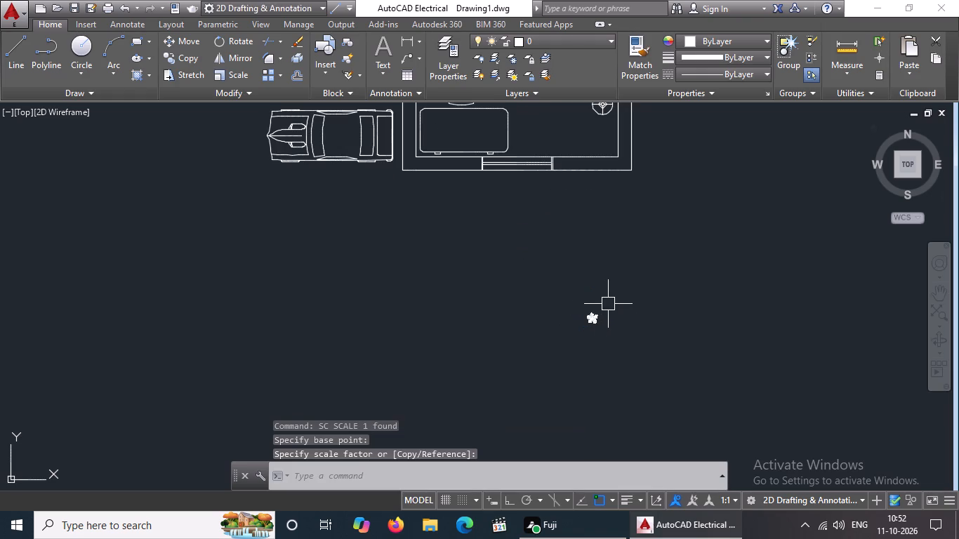
Enlarge the small tree block south of the southern bedroom freehand to roughly three times its size, from a base point near its centre.
left_click(592, 315)
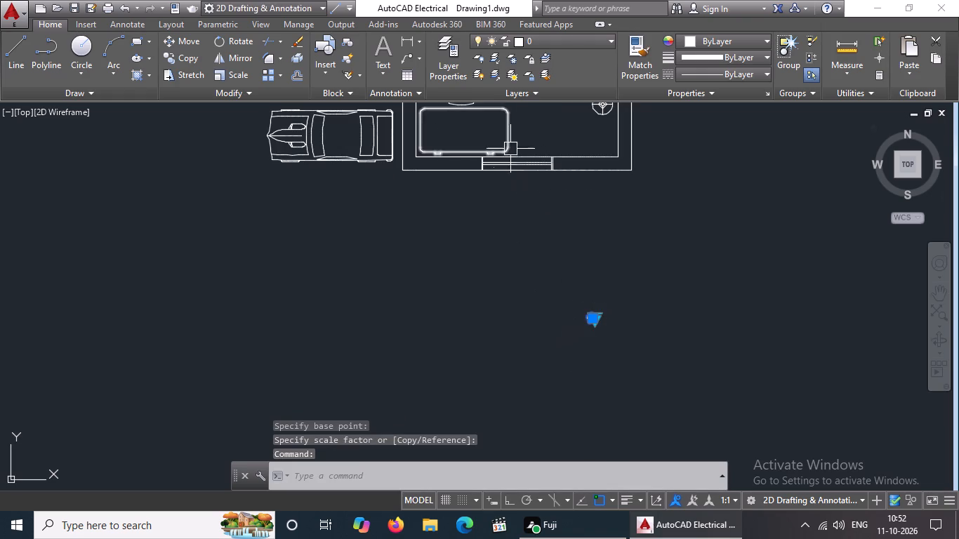
type("SWC")
key("space")
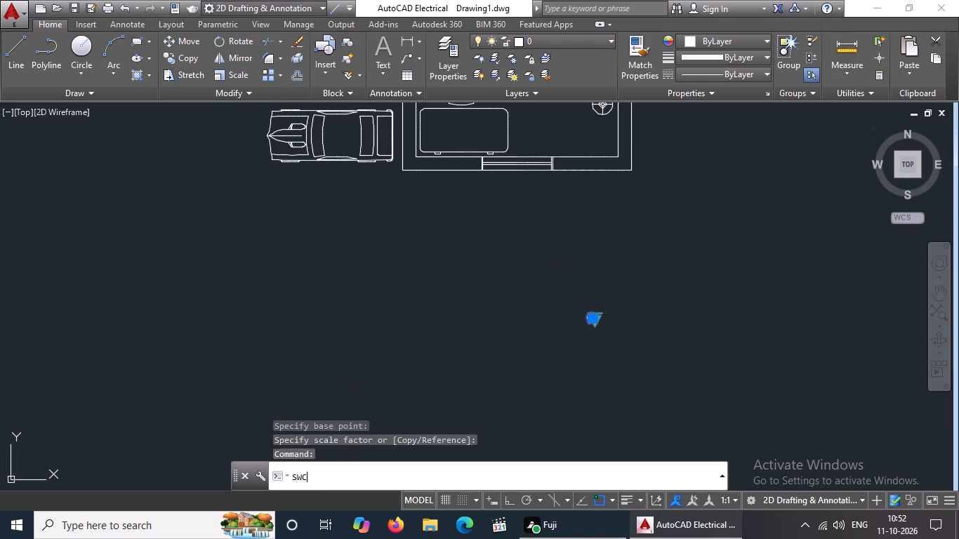
left_click(594, 318)
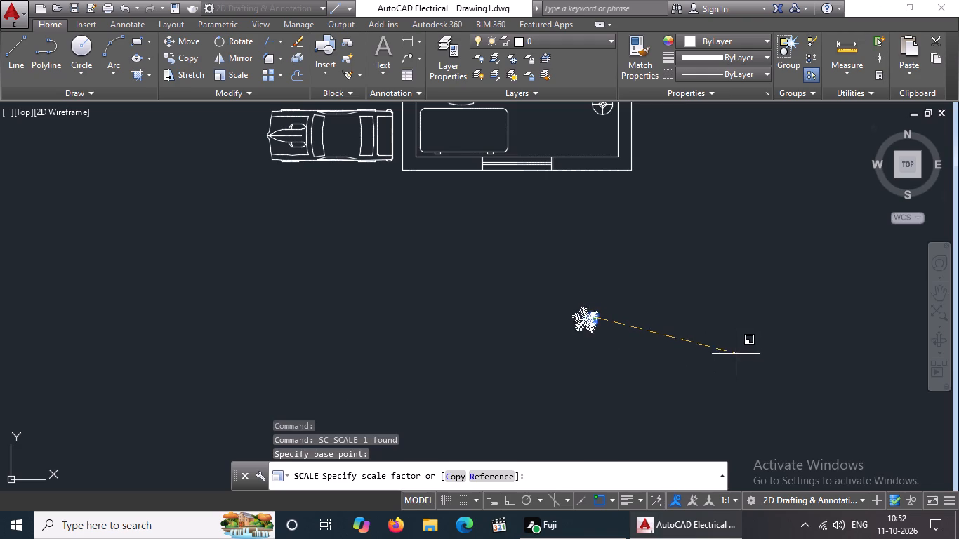
scroll(754, 357, "down", 2)
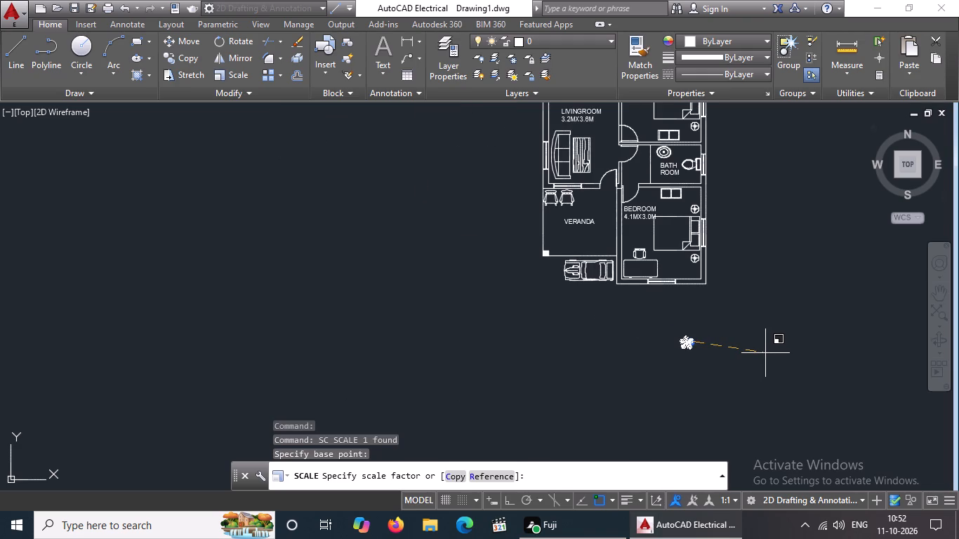
left_click(765, 353)
key("Escape")
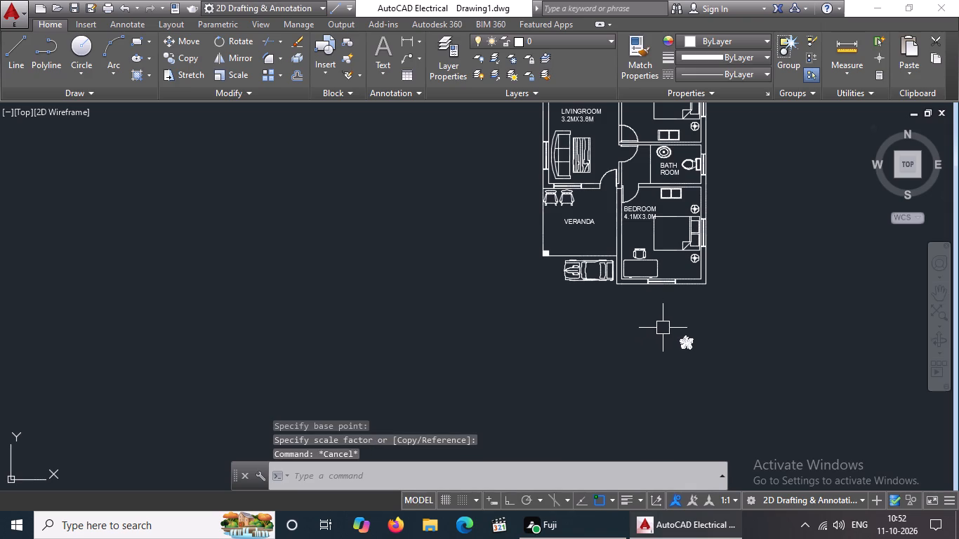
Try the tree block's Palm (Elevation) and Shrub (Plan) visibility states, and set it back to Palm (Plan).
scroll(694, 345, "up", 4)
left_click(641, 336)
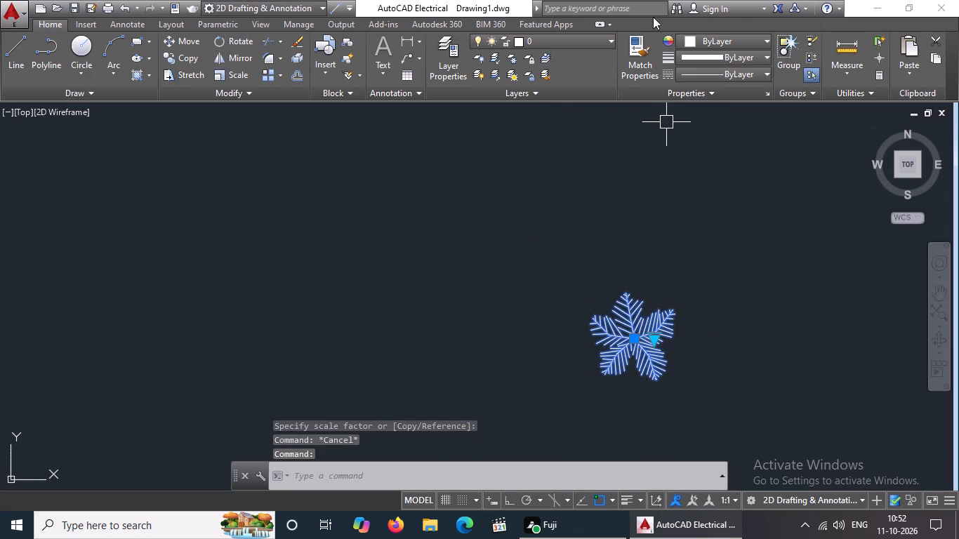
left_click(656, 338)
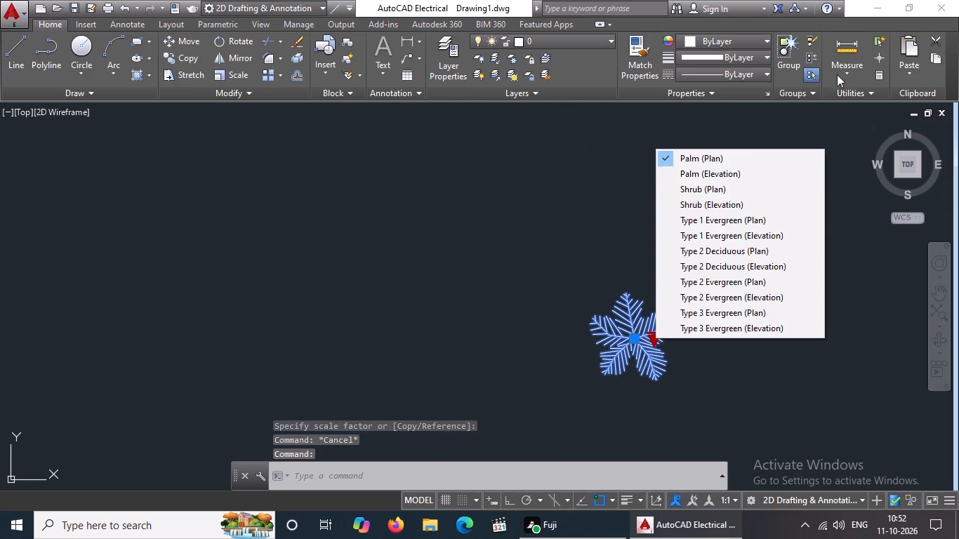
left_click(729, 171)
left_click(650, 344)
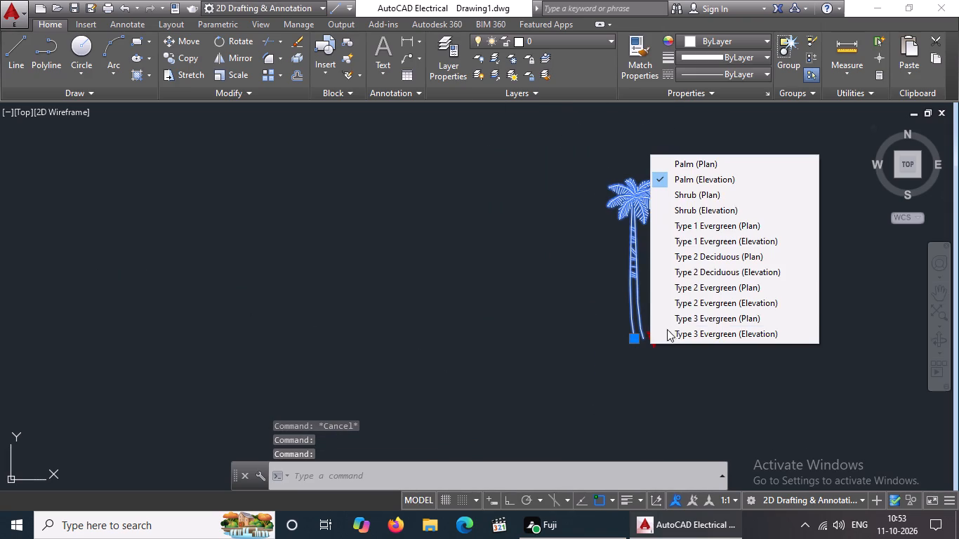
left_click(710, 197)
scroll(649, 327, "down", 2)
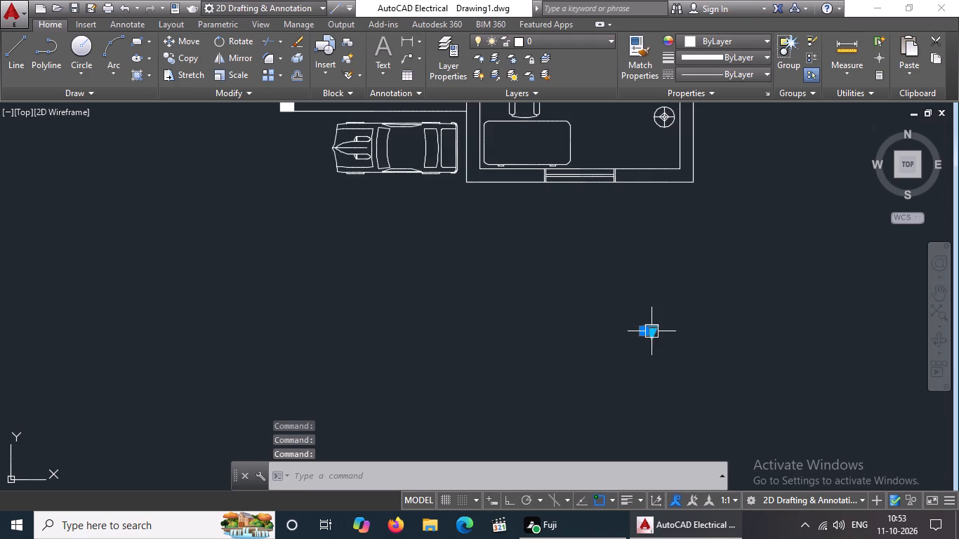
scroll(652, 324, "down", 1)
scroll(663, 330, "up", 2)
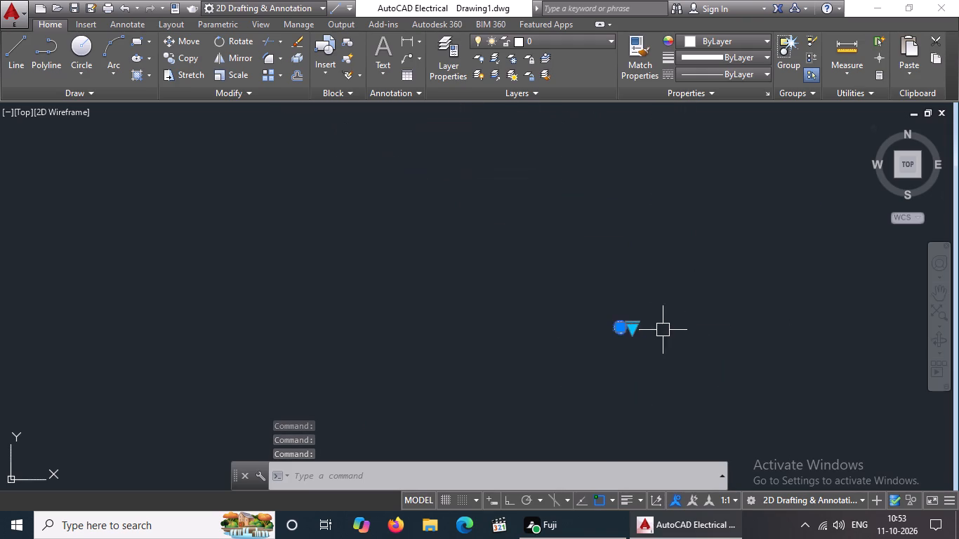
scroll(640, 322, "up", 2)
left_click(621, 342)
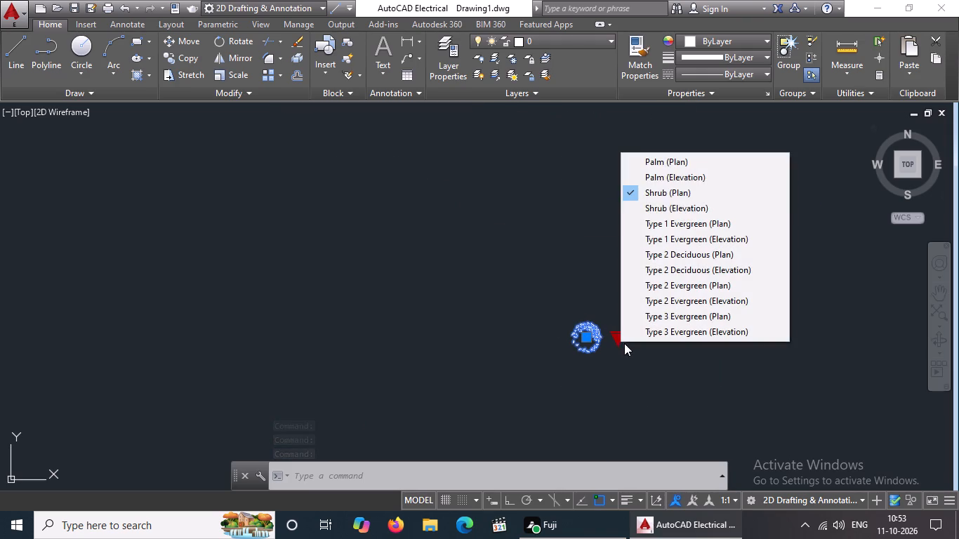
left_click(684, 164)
Move the palm block to just outside the veranda's southwest corner, west of the column.
scroll(658, 302, "down", 4)
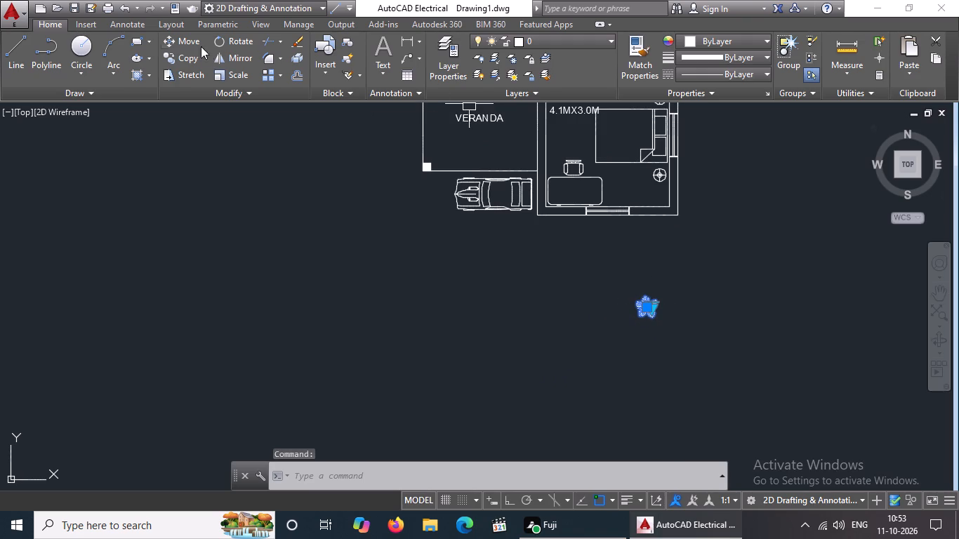
left_click(184, 40)
scroll(502, 328, "down", 2)
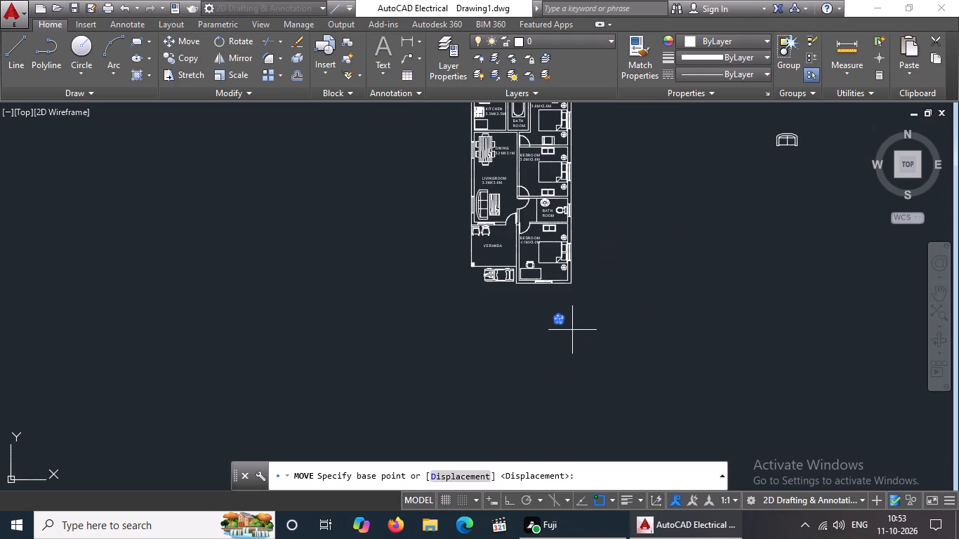
left_click(560, 318)
scroll(456, 270, "up", 1)
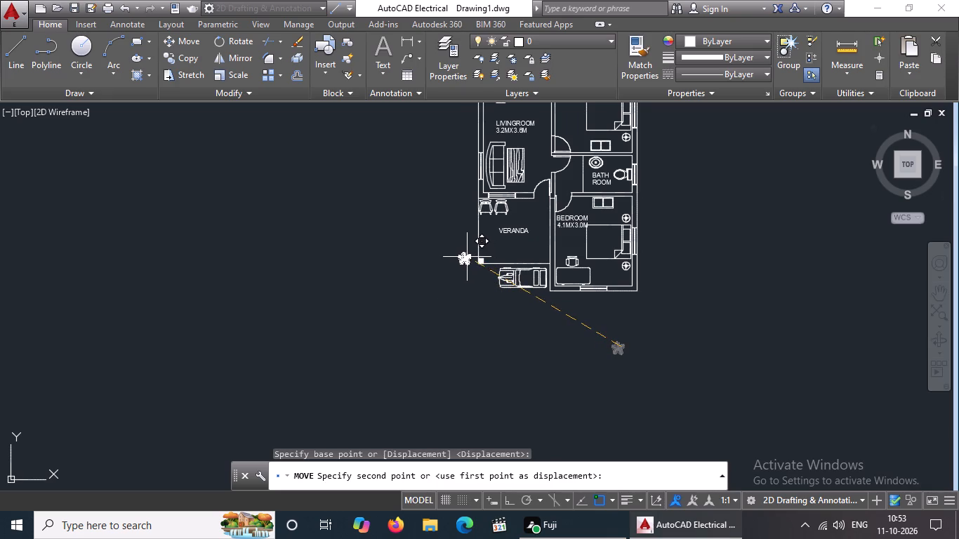
left_click(467, 257)
Copy the palm straight north with Ortho on, placing the copy outside the veranda's west edge.
left_click(465, 258)
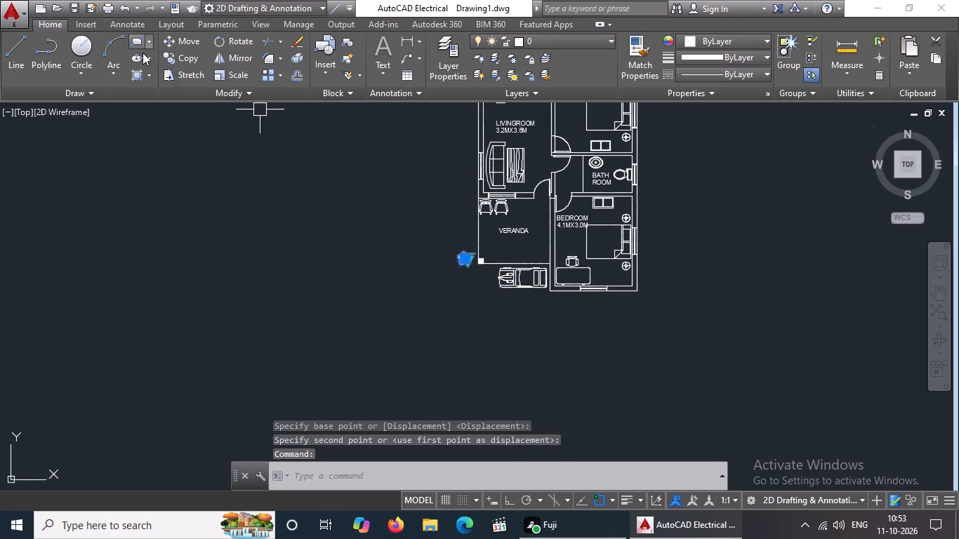
left_click(185, 58)
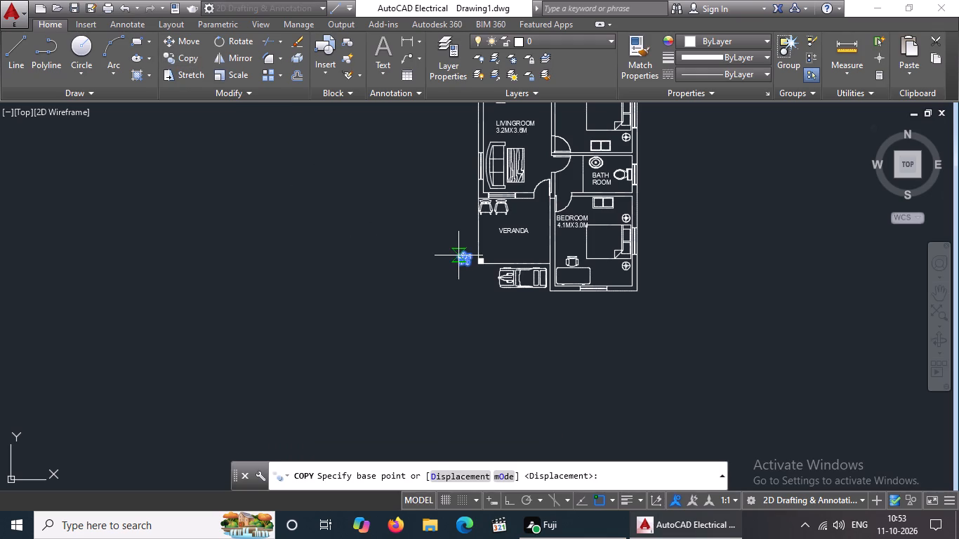
left_click(461, 260)
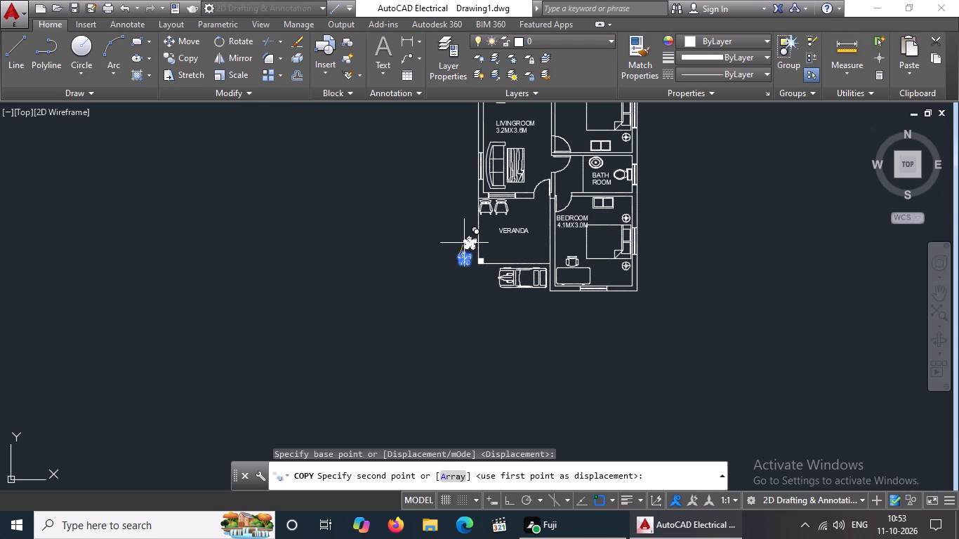
left_click(508, 501)
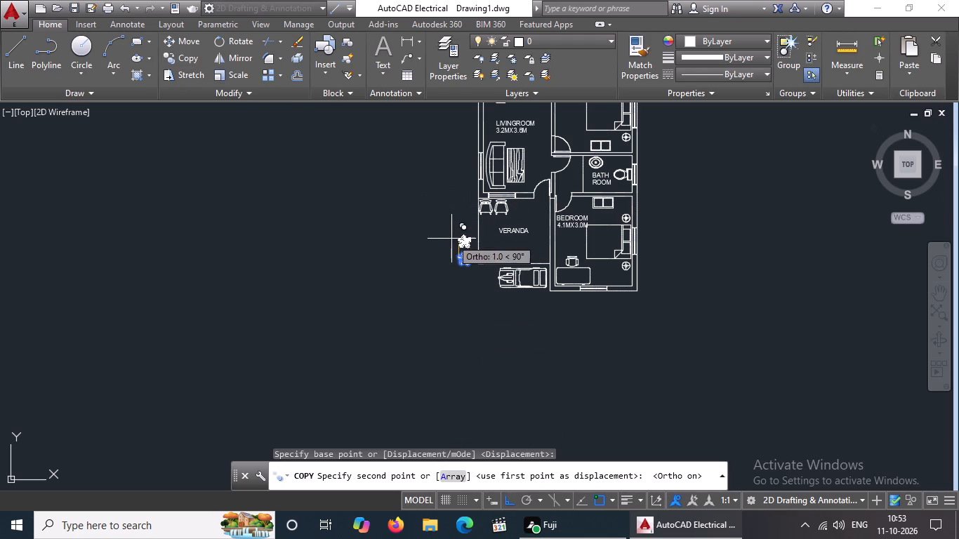
left_click(450, 225)
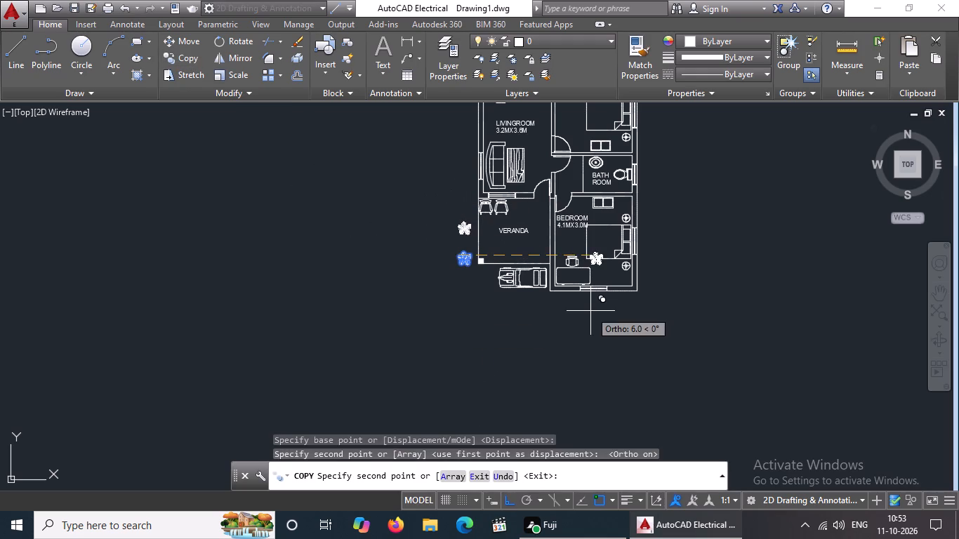
key("Escape")
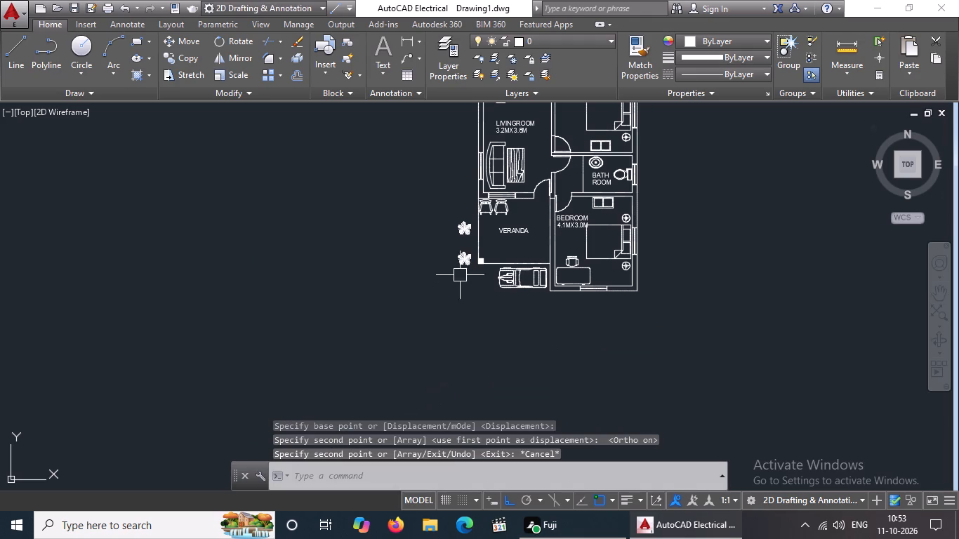
Copy the palm at the veranda corner, with Ortho off, to just below the west end of the southern bedroom's south wall.
left_click(458, 259)
left_click(185, 55)
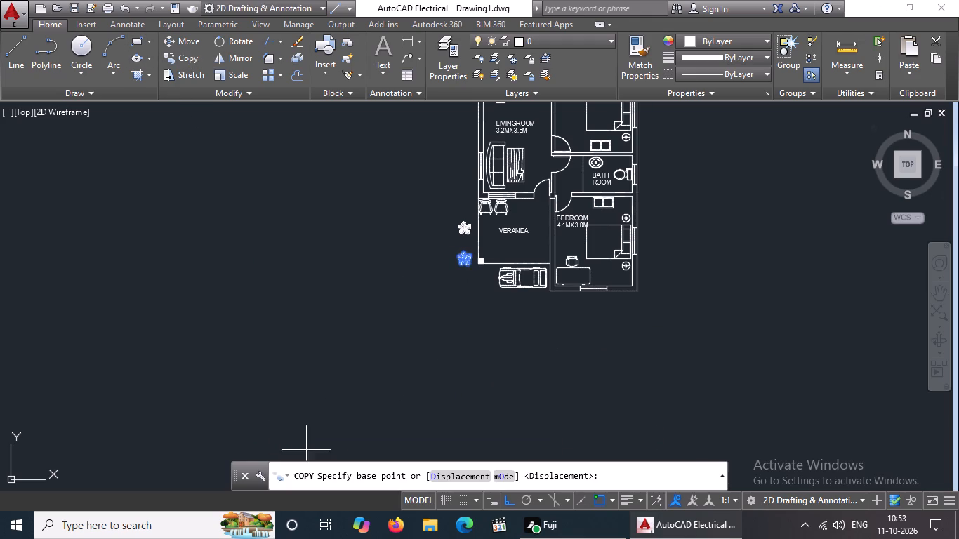
left_click(469, 256)
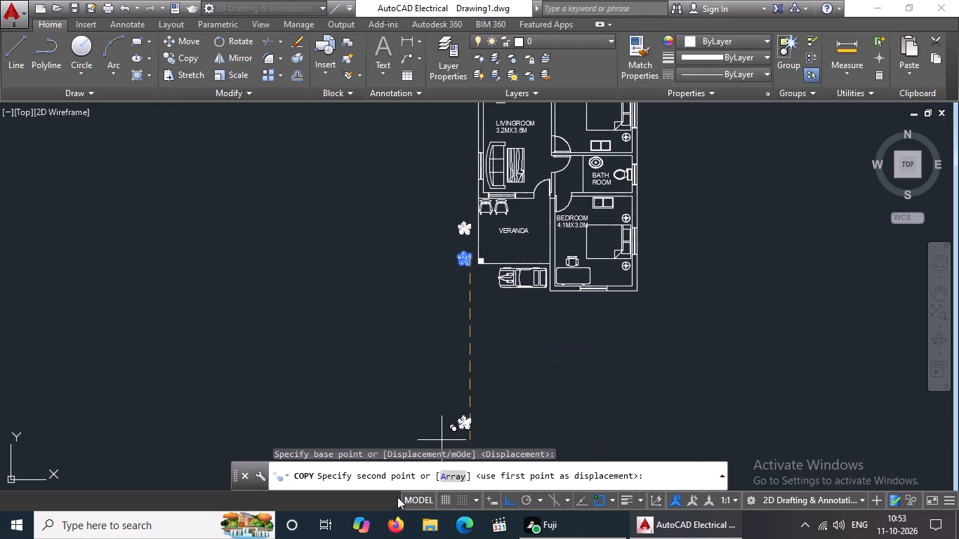
left_click(503, 498)
scroll(581, 312, "up", 1)
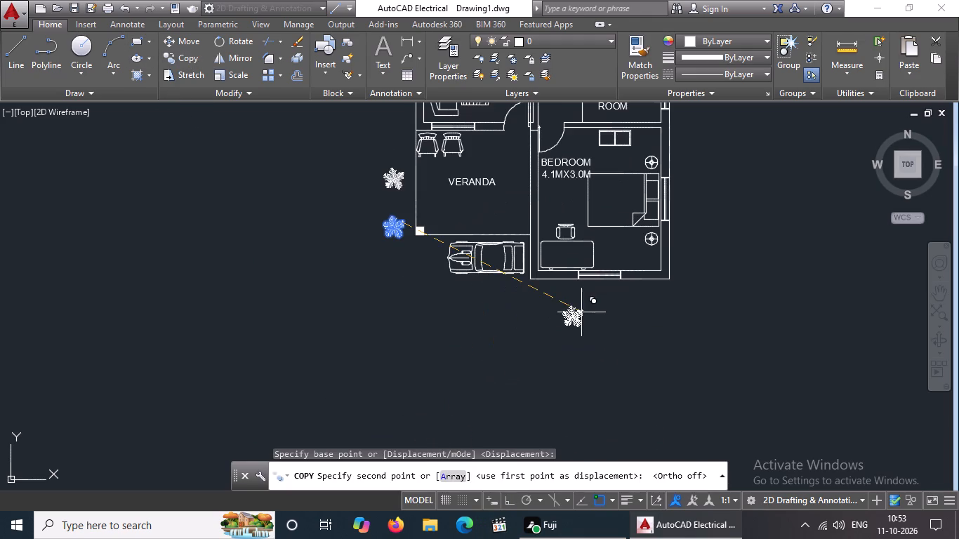
left_click(554, 294)
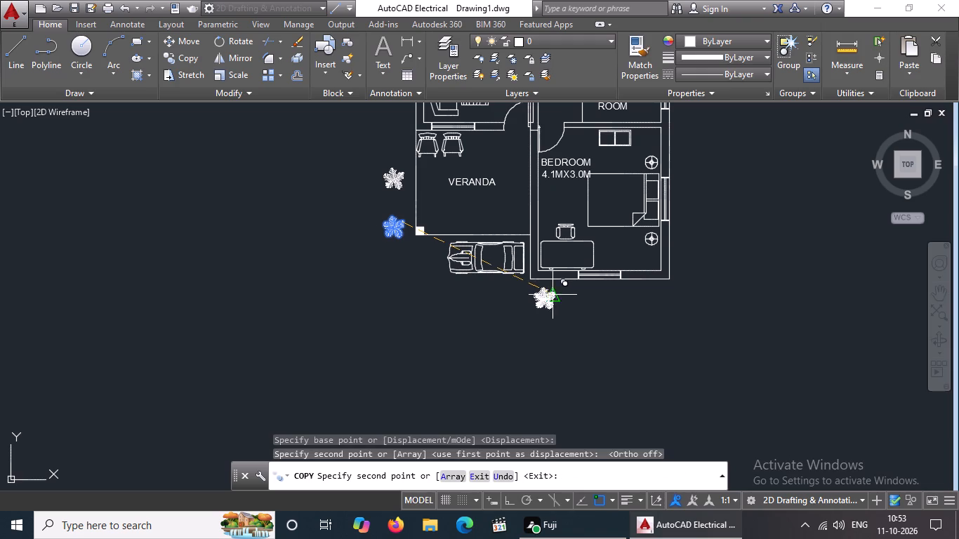
key("Escape")
With Ortho on, copy the palm below the southern bedroom's wall twice eastward, at about 1.6 and 3.1 units from the original.
left_click(549, 302)
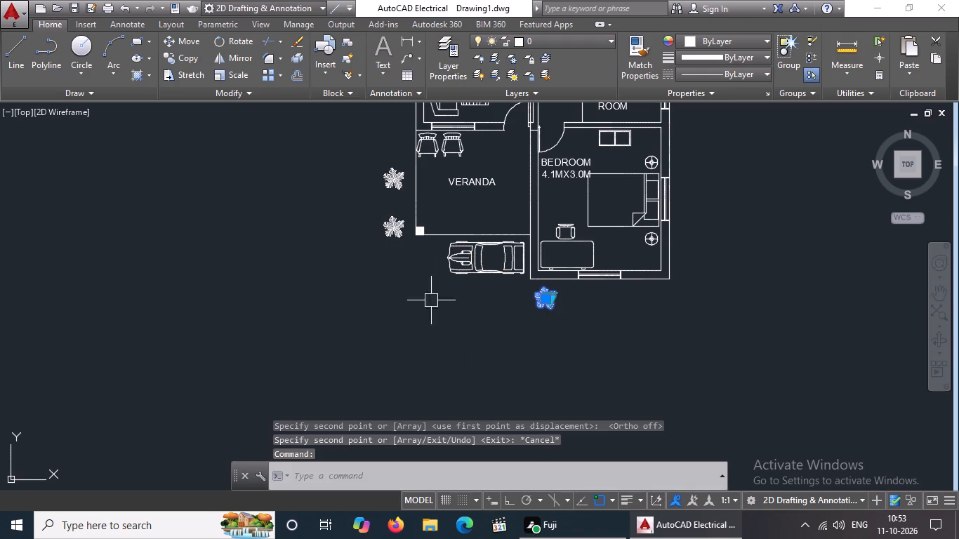
left_click(177, 62)
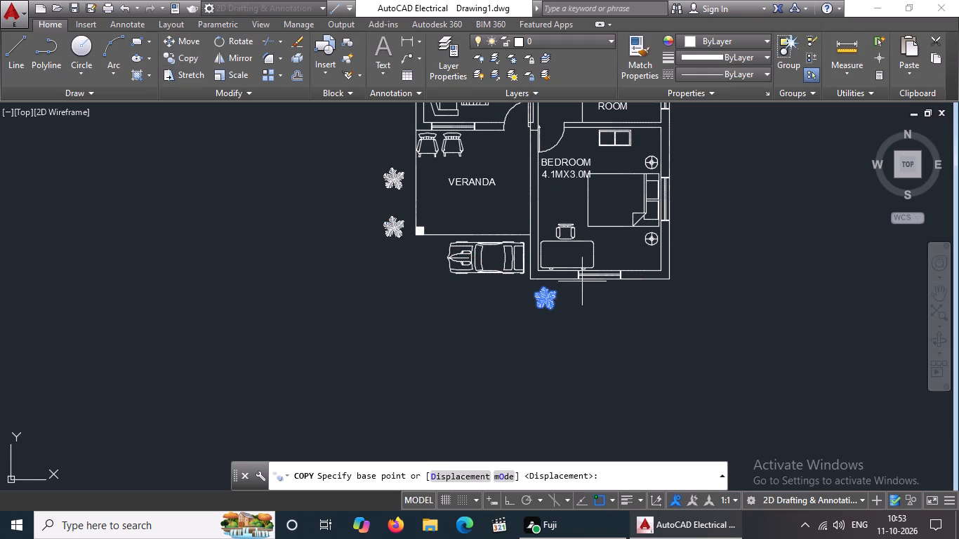
left_click(516, 501)
left_click_drag(547, 298, 561, 297)
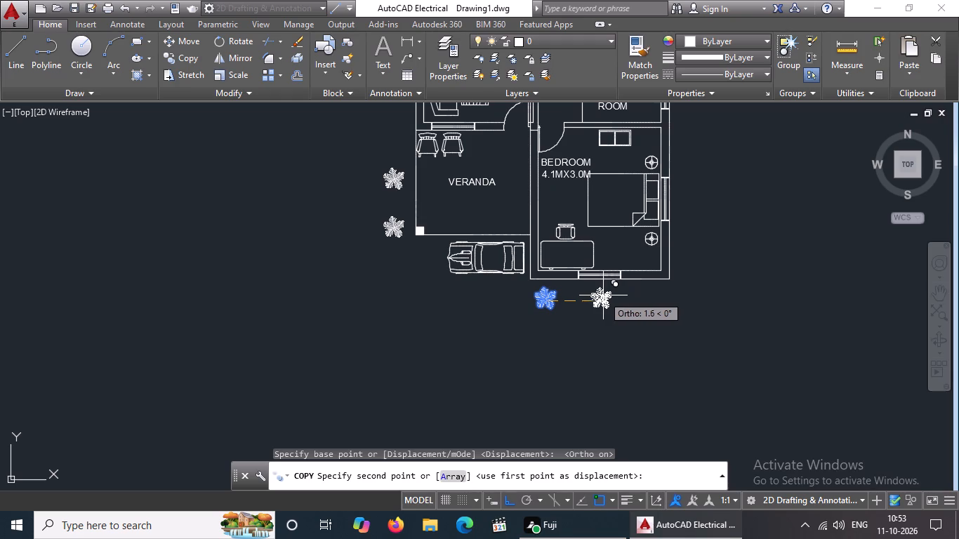
left_click(603, 295)
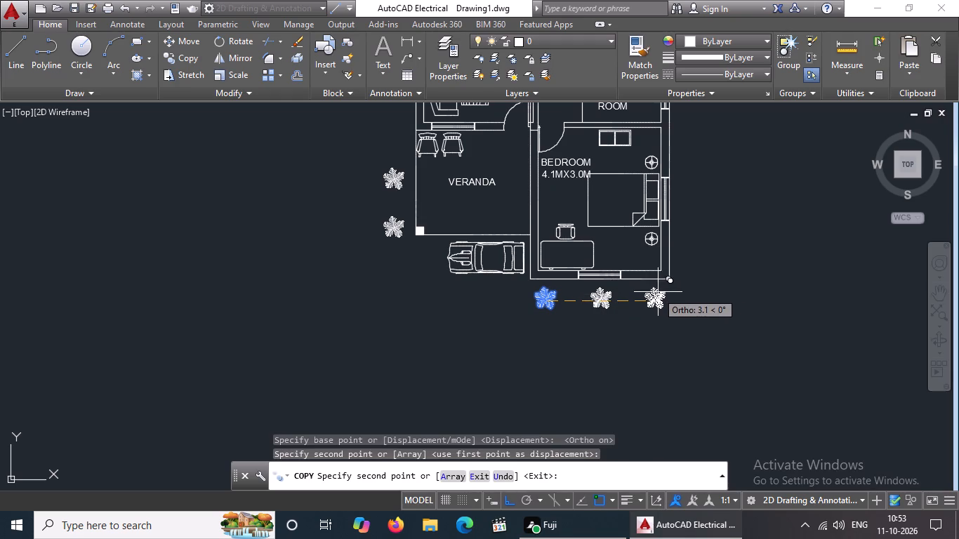
left_click(659, 291)
scroll(669, 429, "down", 2)
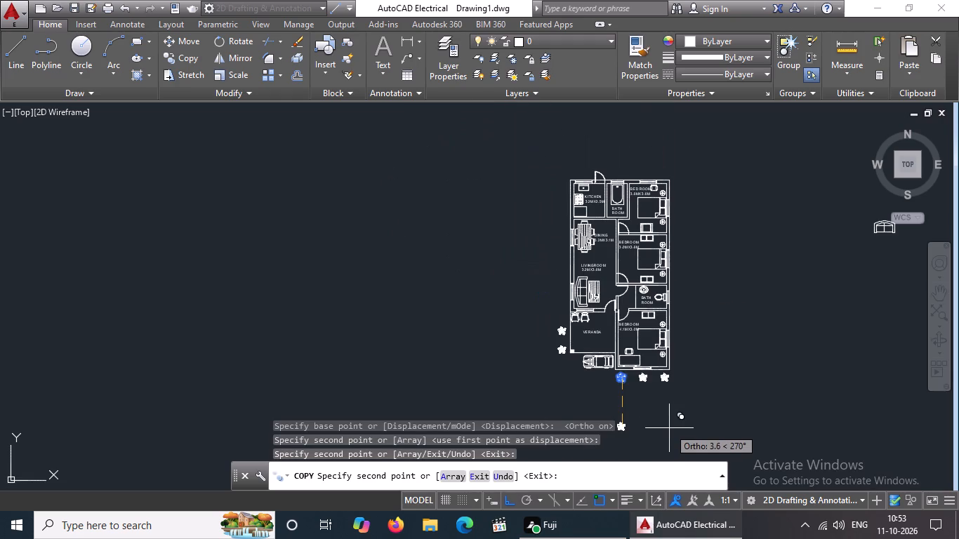
key("Escape")
Open DesignCenter and browse from its home folder into en-us and the DesignCenter folder of sample drawings.
scroll(686, 435, "up", 1)
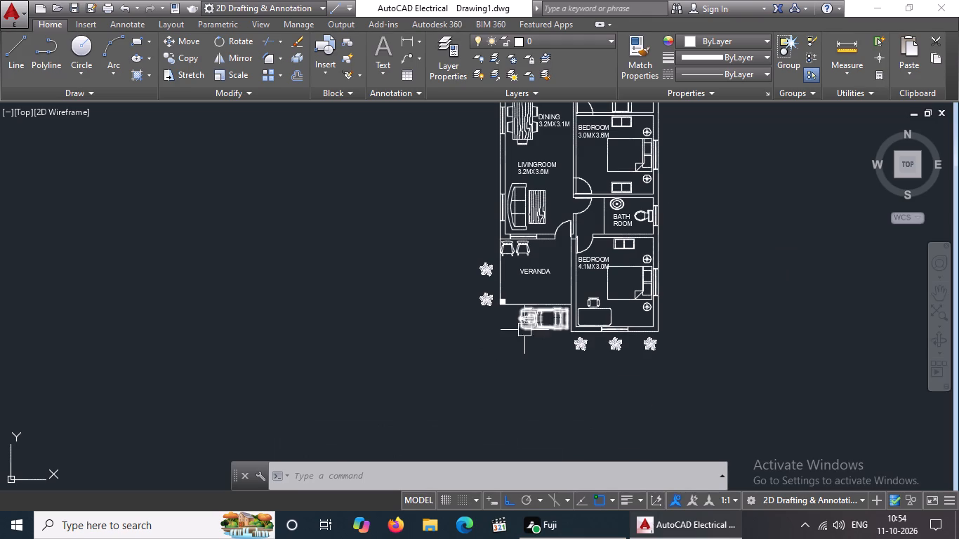
type("DC")
key("space")
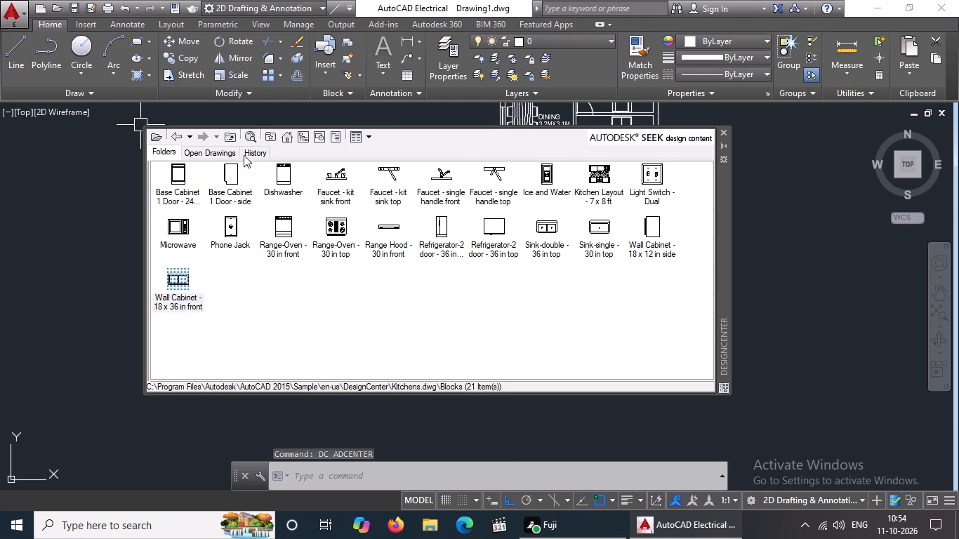
left_click(287, 136)
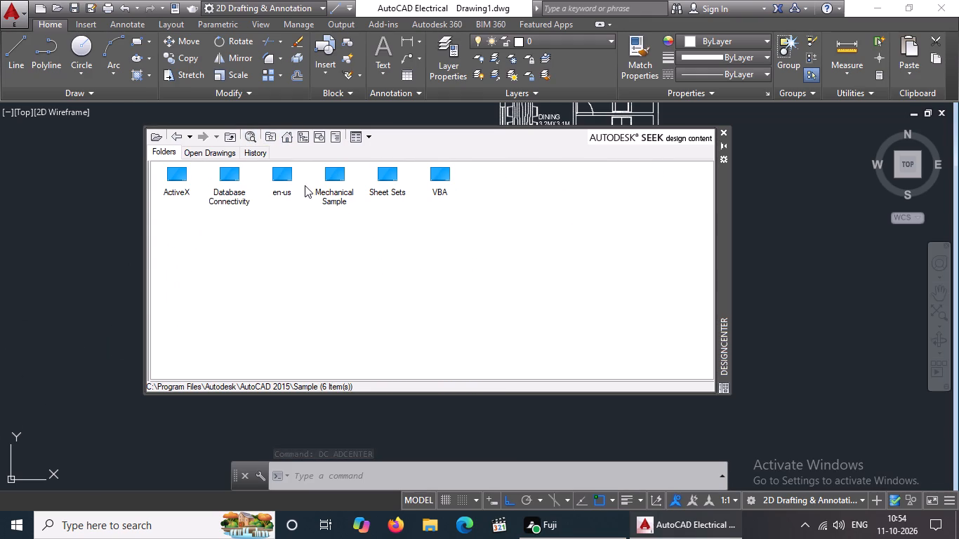
double_click(282, 187)
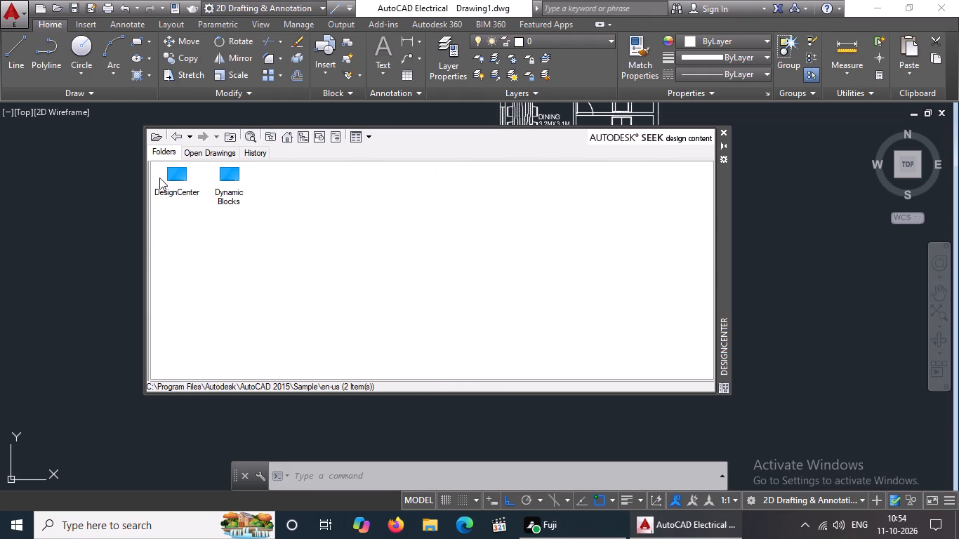
left_click(159, 178)
left_click(168, 187)
double_click(186, 182)
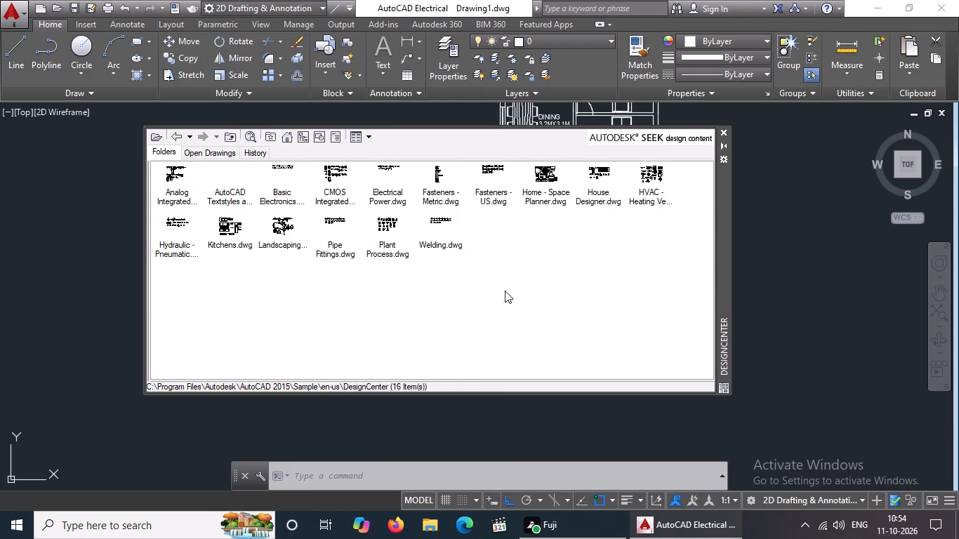
scroll(192, 171, "up", 2)
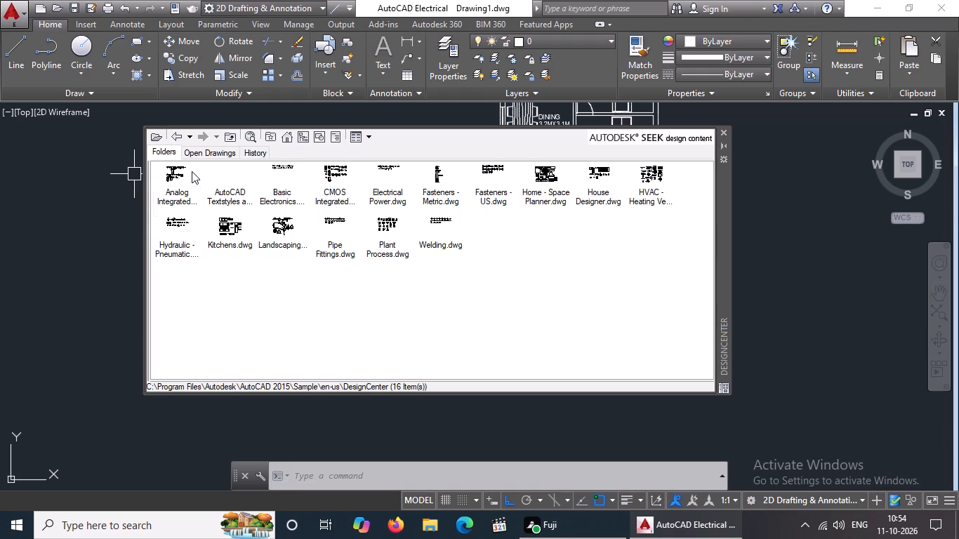
Examine the blocks in the Analog Integrated Circuits and AutoCAD Textstyles and Linetypes sample drawings, returning to the drawing list.
double_click(165, 194)
double_click(183, 192)
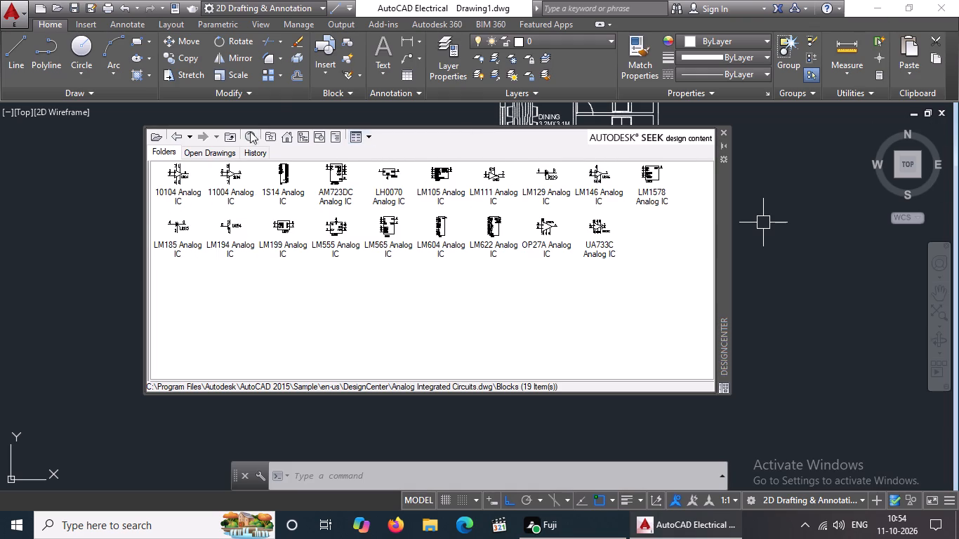
double_click(173, 130)
left_click(179, 135)
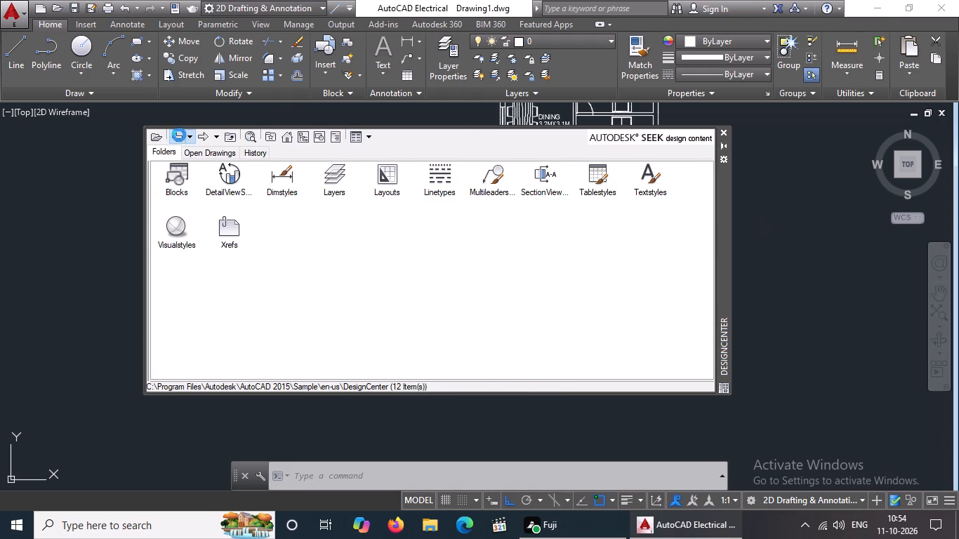
double_click(217, 198)
left_click(165, 166)
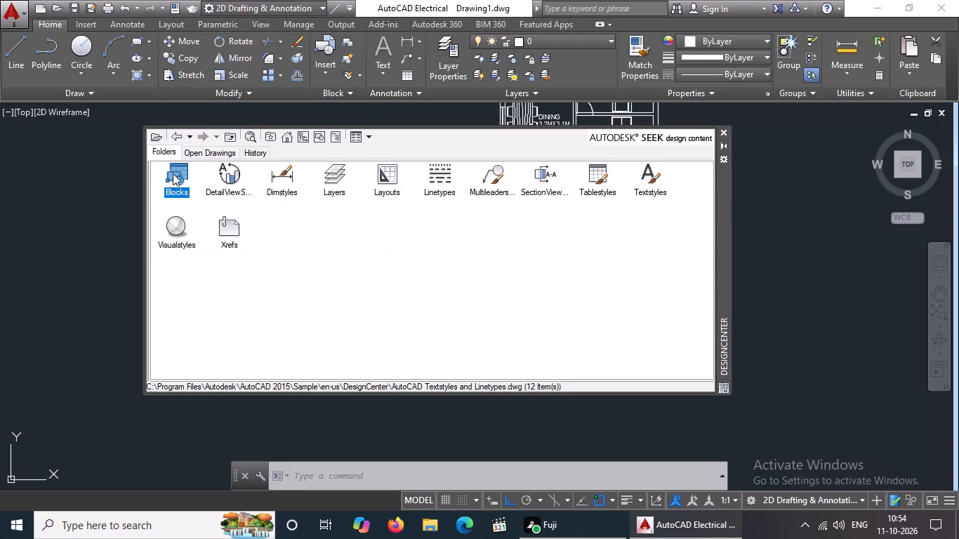
double_click(174, 173)
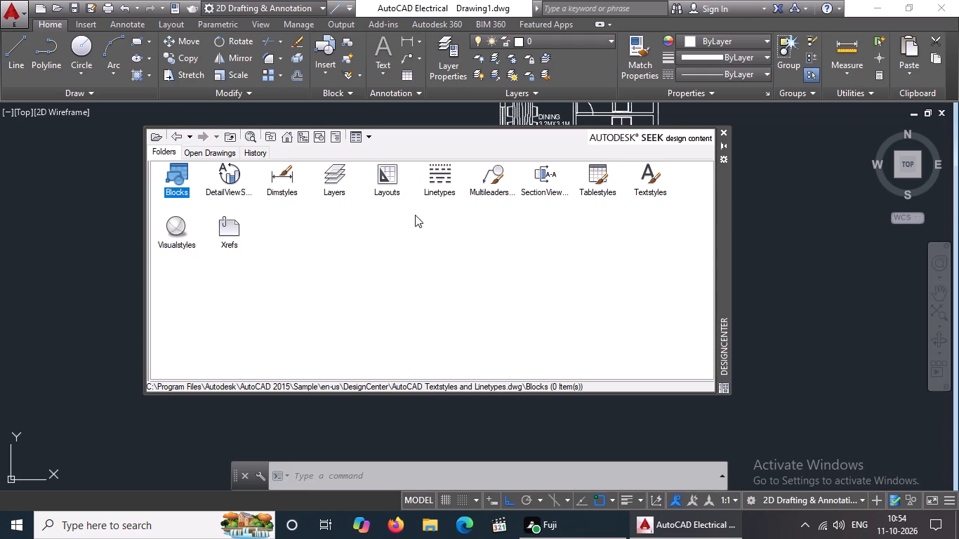
double_click(175, 137)
left_click(180, 135)
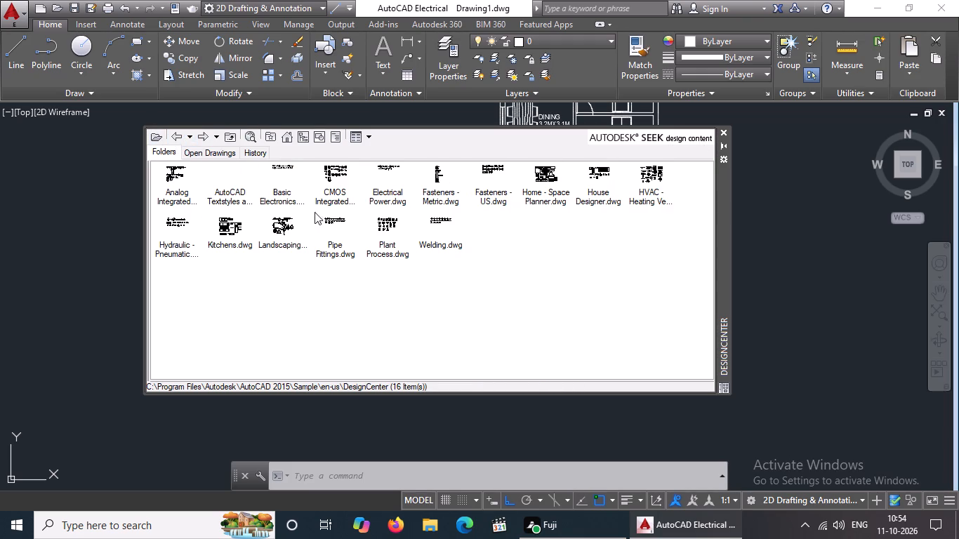
Examine the blocks in the Basic Electronics, CMOS Integrated Circuits and Electrical Power sample drawings, returning to the drawing list.
double_click(289, 187)
double_click(185, 177)
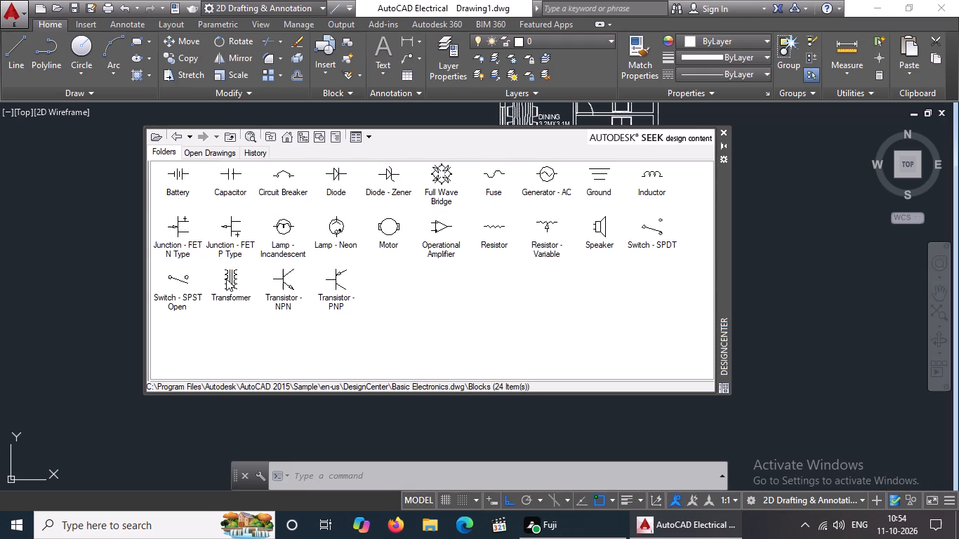
double_click(174, 133)
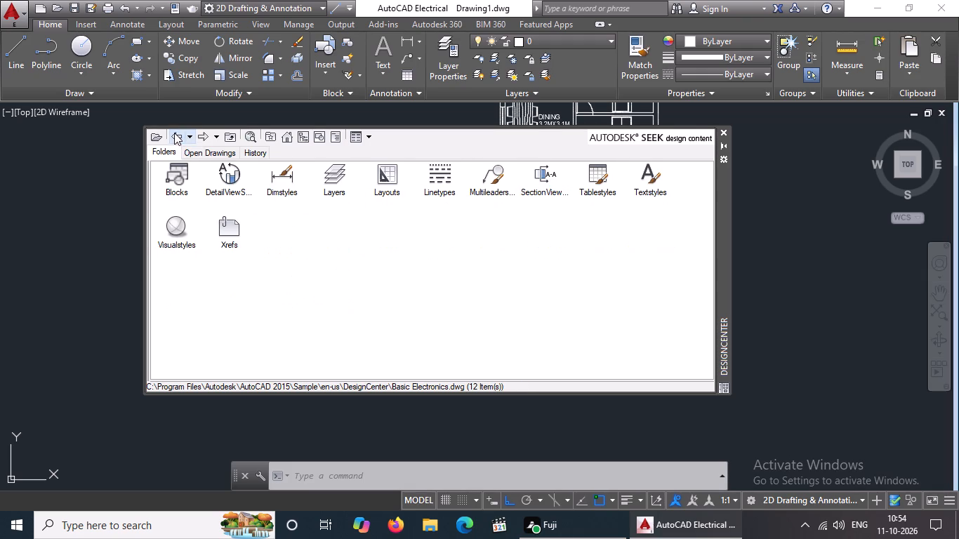
double_click(176, 137)
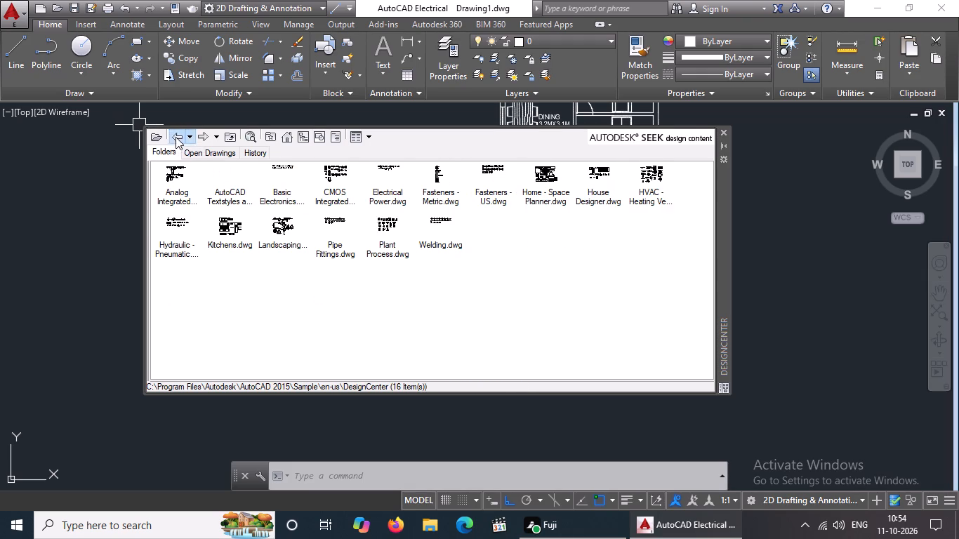
double_click(331, 193)
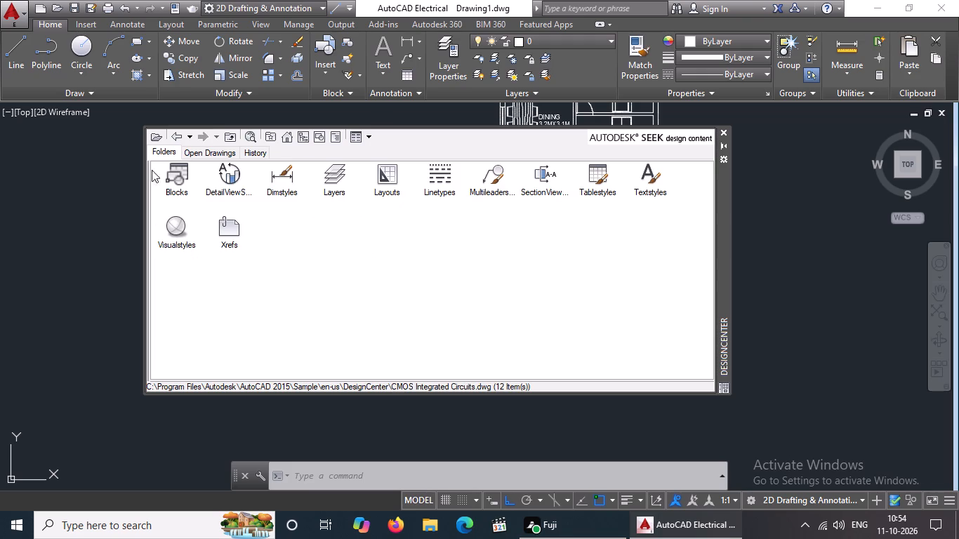
double_click(179, 181)
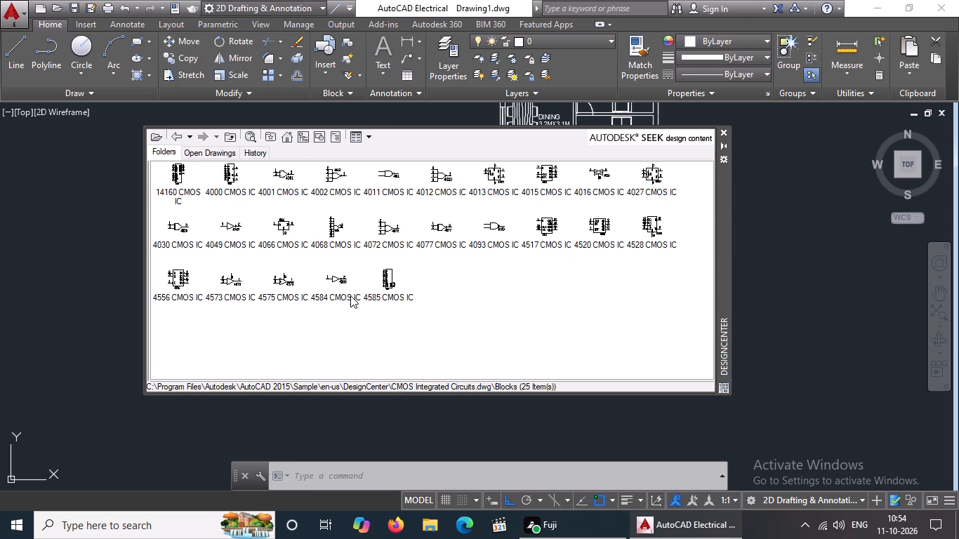
left_click(175, 133)
left_click(173, 134)
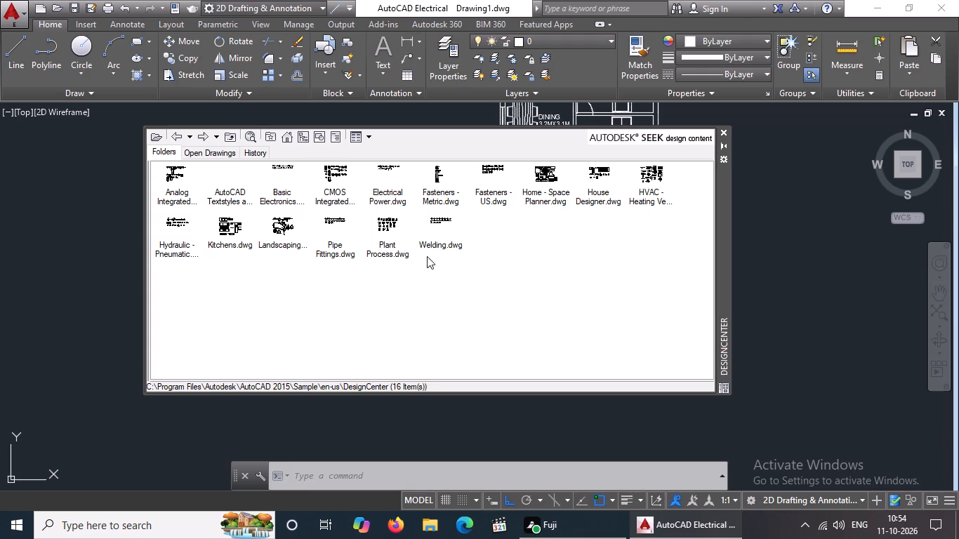
double_click(395, 192)
double_click(180, 175)
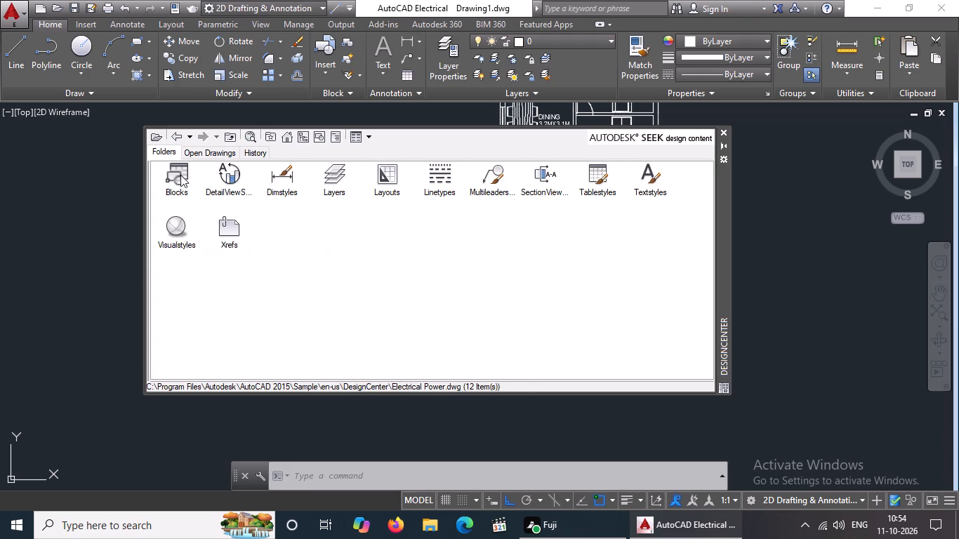
double_click(173, 133)
left_click(173, 133)
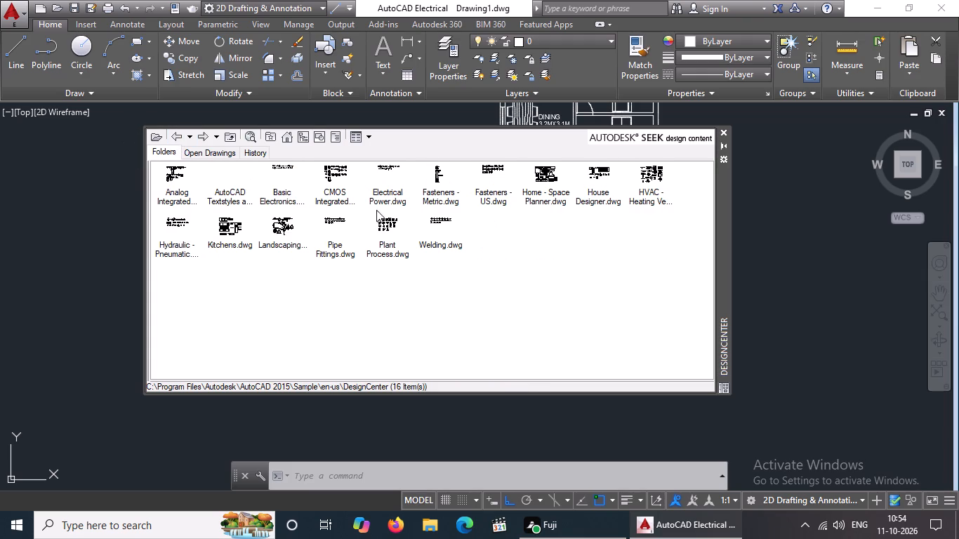
Examine the blocks in the Fasteners - Metric and Fasteners - US sample drawings, returning to the drawing list.
double_click(454, 200)
double_click(176, 183)
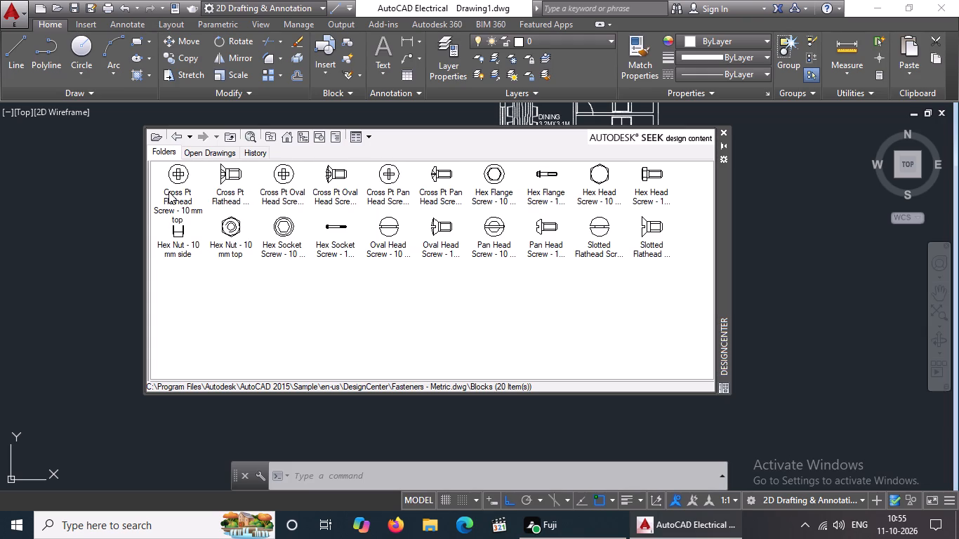
left_click(173, 131)
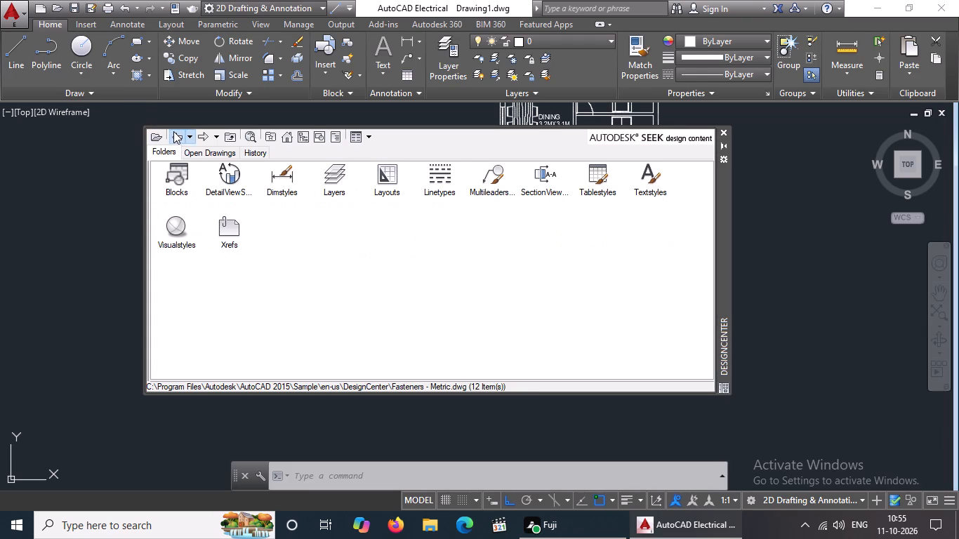
left_click(173, 131)
double_click(482, 197)
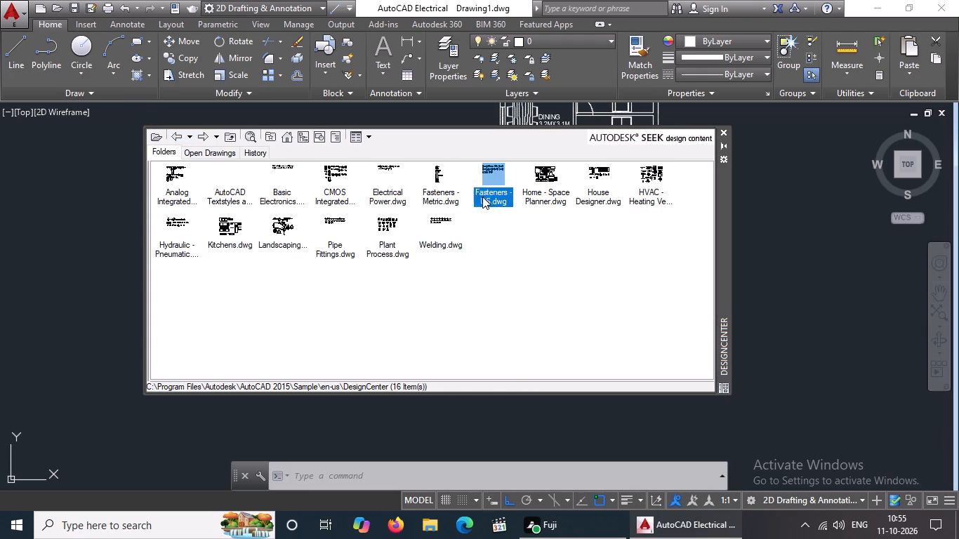
left_click(180, 190)
double_click(178, 188)
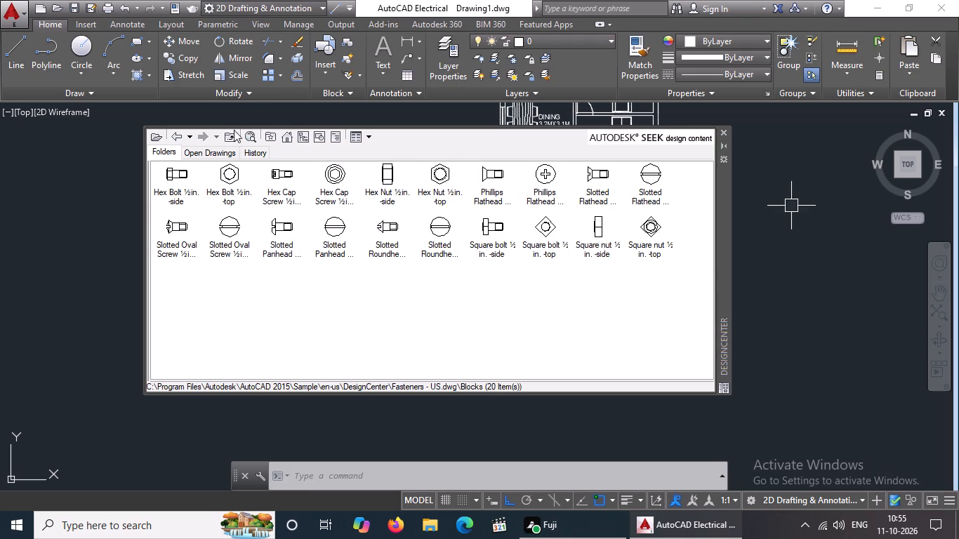
left_click(176, 131)
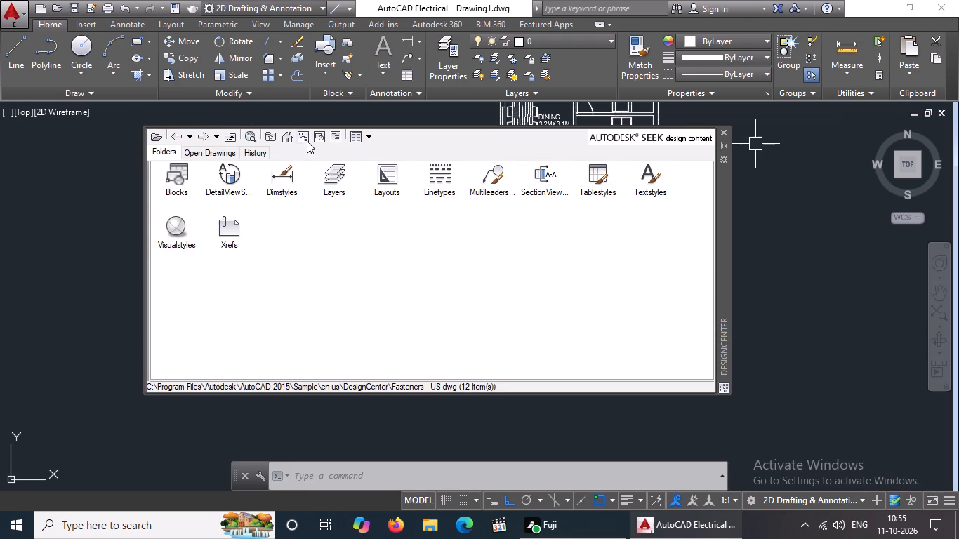
left_click(171, 133)
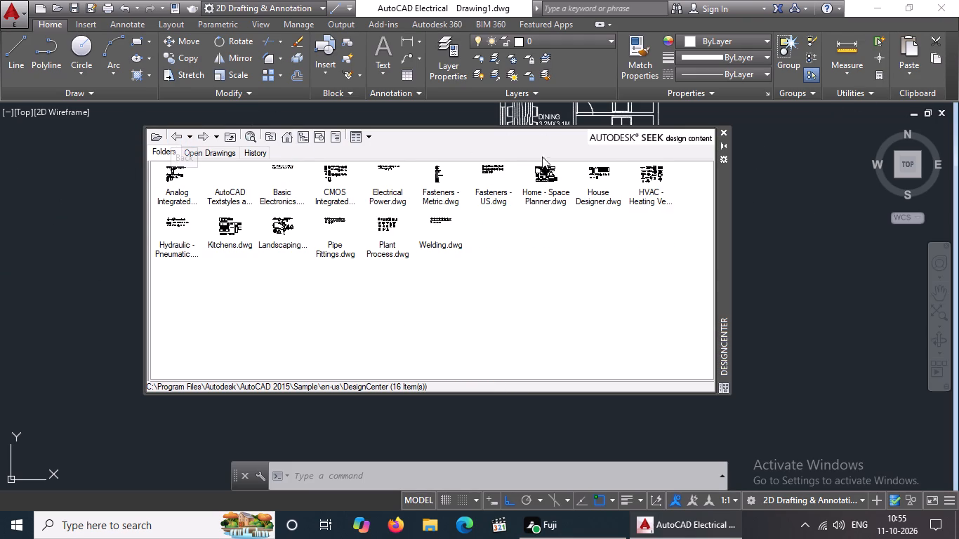
Insert the Bed - Queen block from Home - Space Planner.dwg at scale 1 in the empty space far west of the house.
double_click(551, 190)
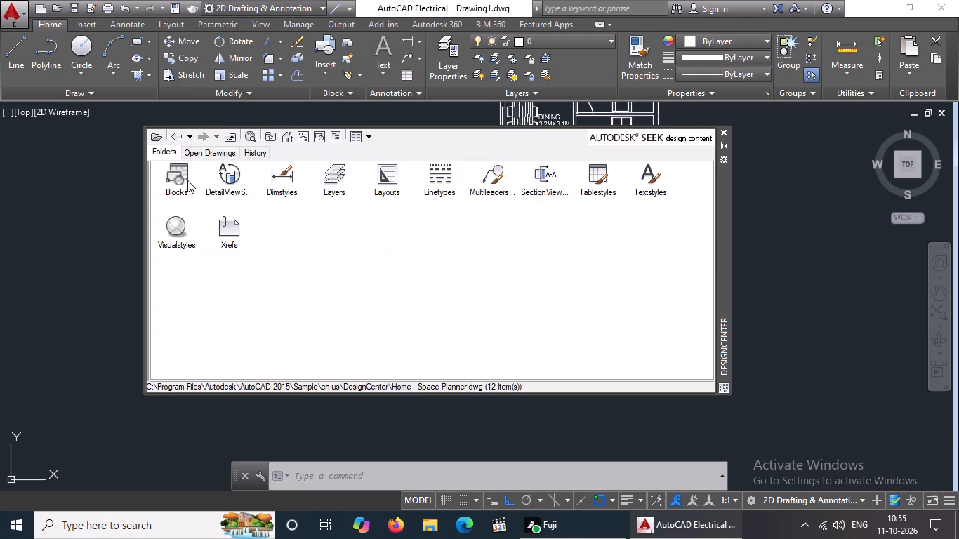
double_click(183, 180)
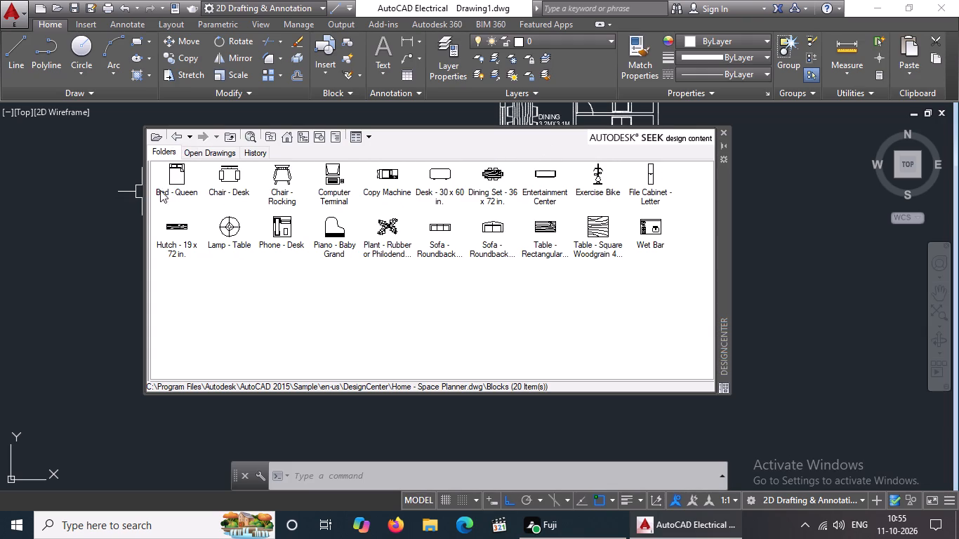
left_click(178, 186)
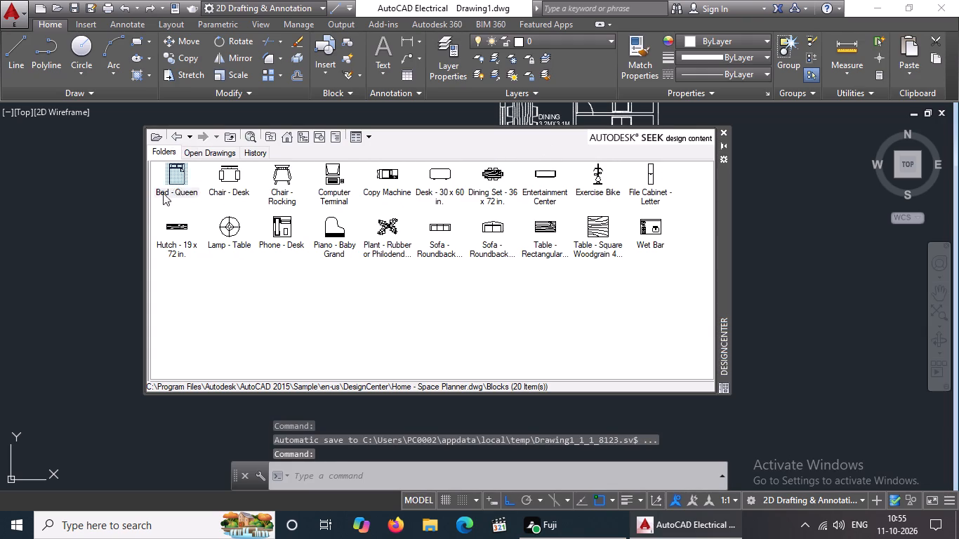
double_click(185, 176)
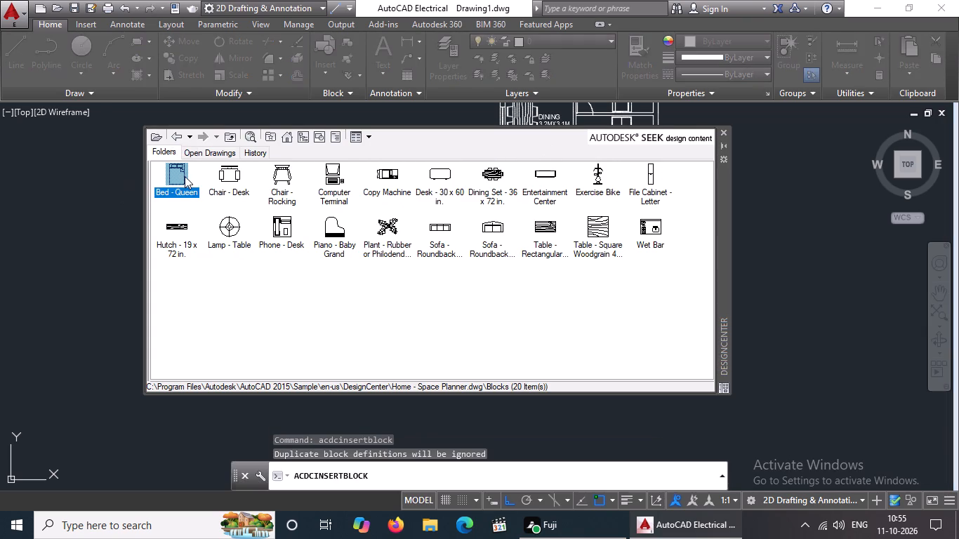
left_click(497, 346)
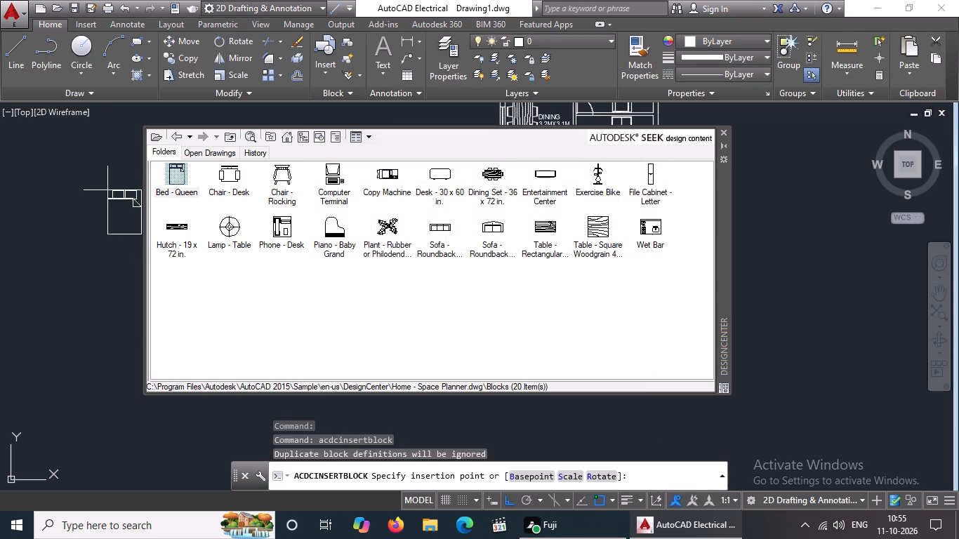
left_click(70, 173)
key("Return")
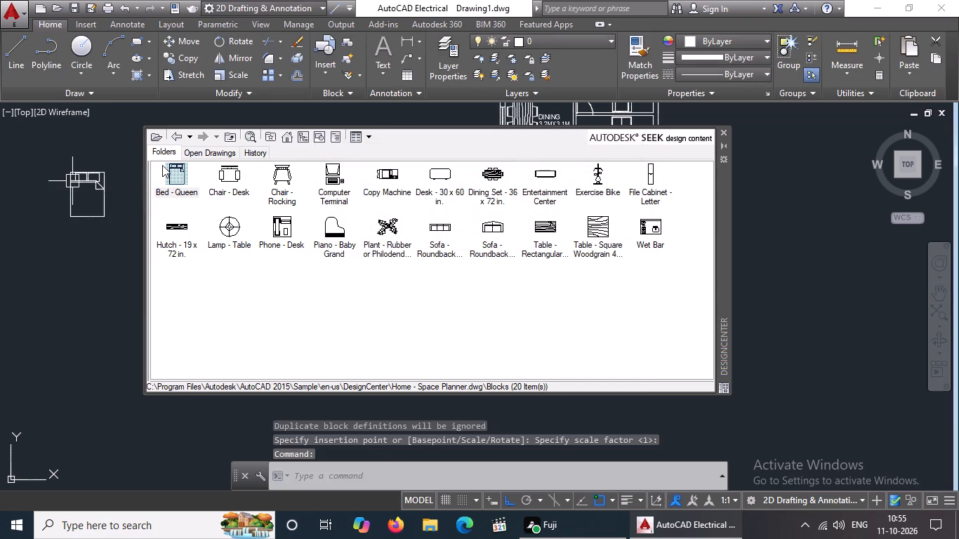
Insert the Chair - Desk block at scale 1 in the empty space just south of the newly placed queen bed.
double_click(245, 182)
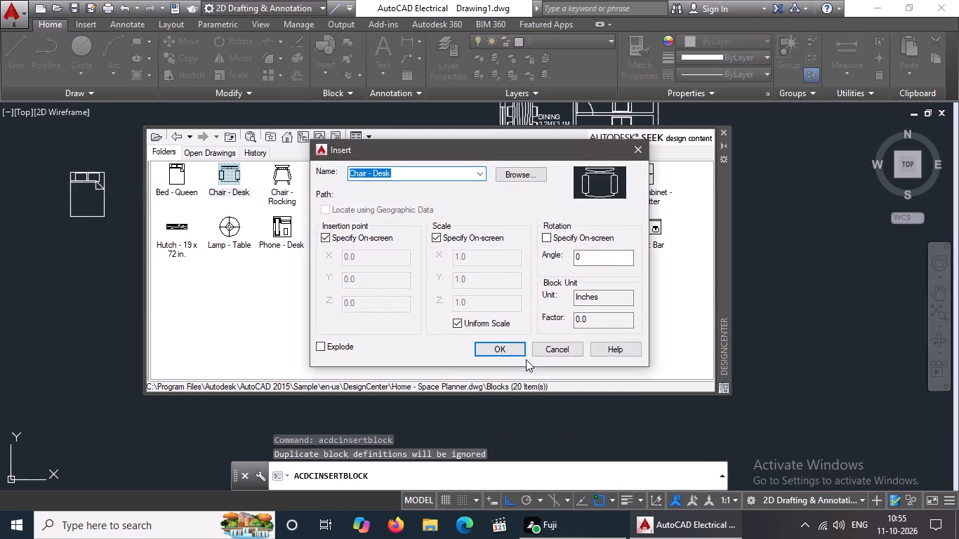
left_click(496, 345)
left_click(72, 246)
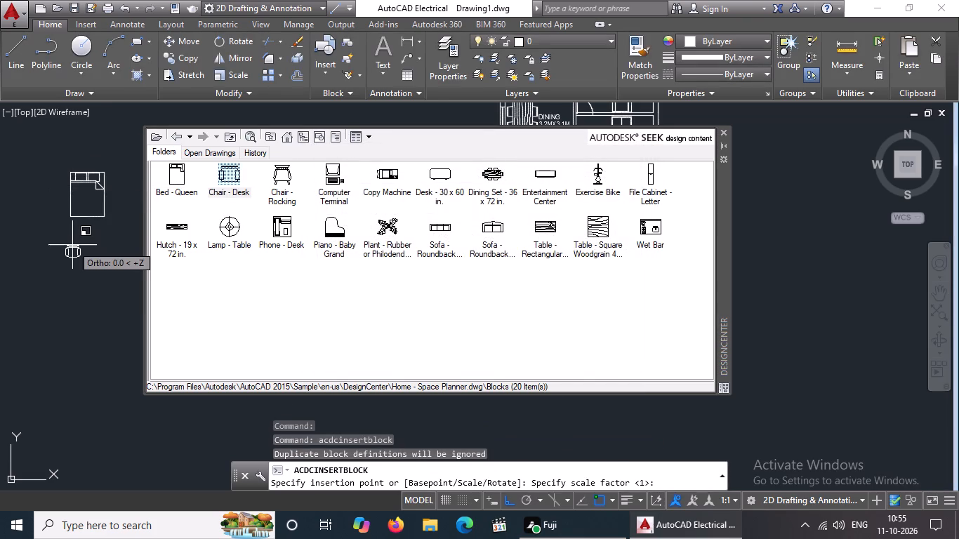
key("Return")
Insert the Chair - Rocking block at scale 1 just southeast of the desk chair.
double_click(270, 180)
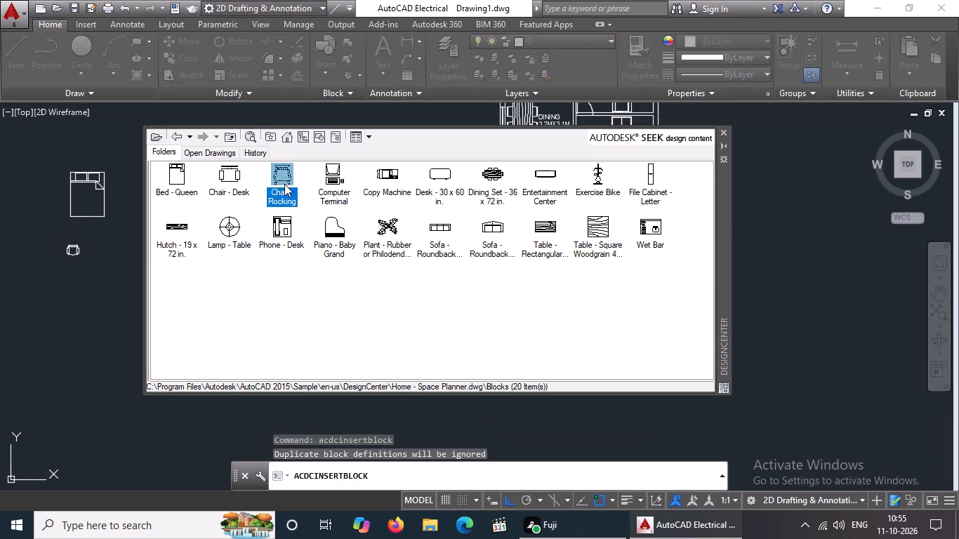
left_click(513, 354)
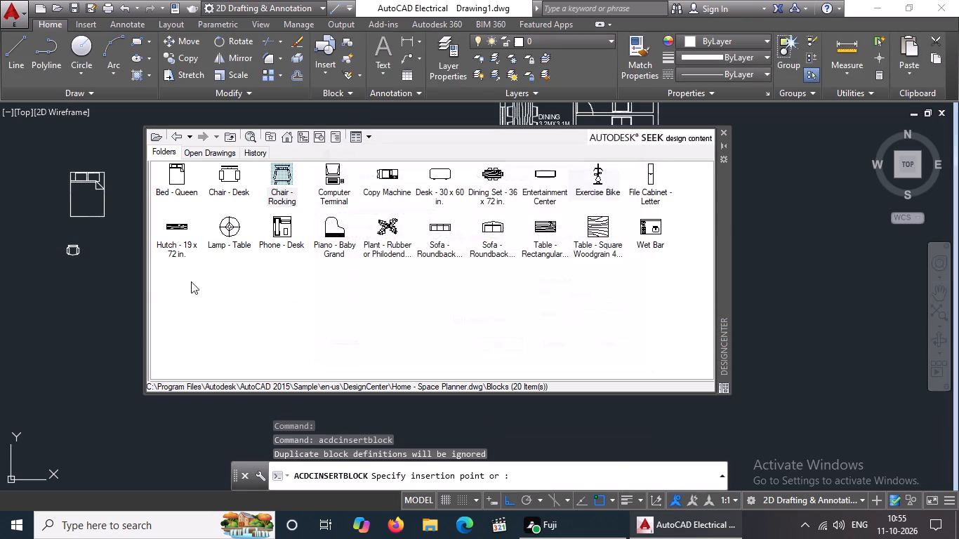
left_click(94, 262)
key("Return")
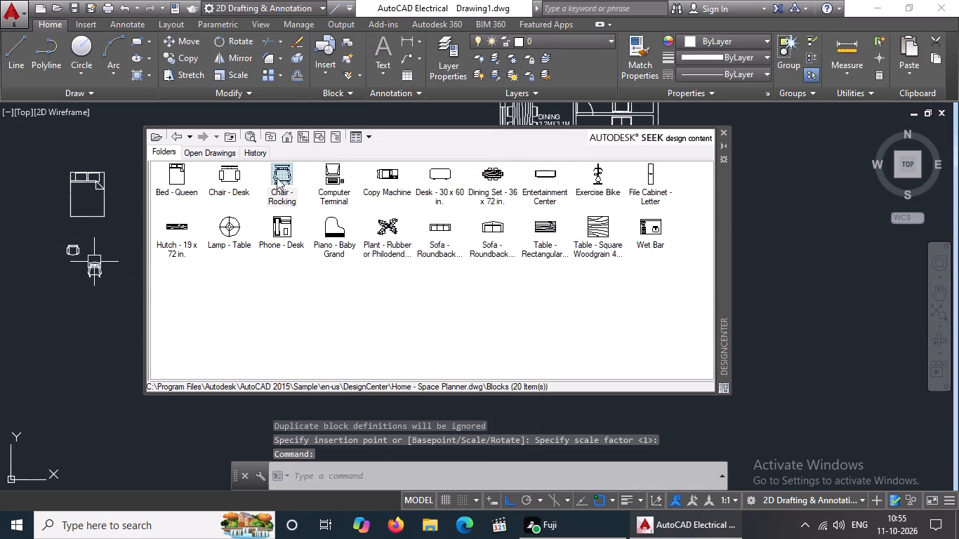
Insert the Computer Terminal block at scale 1 just off the southeast corner of the queen bed.
double_click(326, 174)
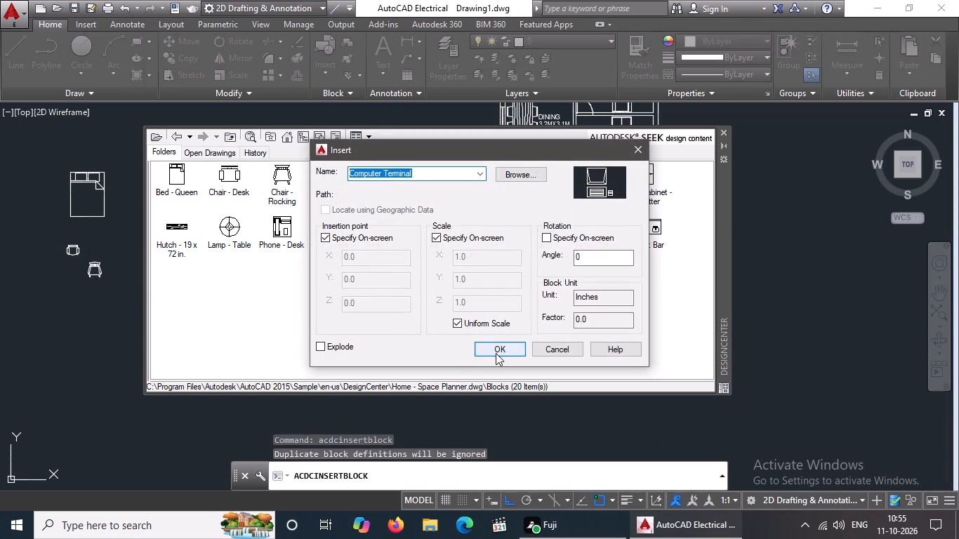
left_click(496, 352)
left_click(108, 233)
key("Return")
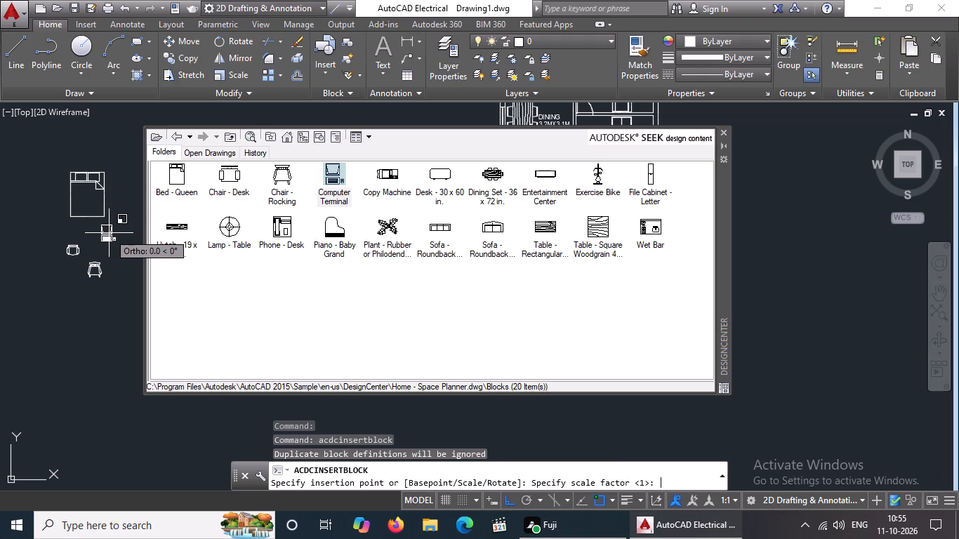
Insert the Copy Machine block at scale 1 just east of the rocking chair, below the computer terminal.
double_click(390, 180)
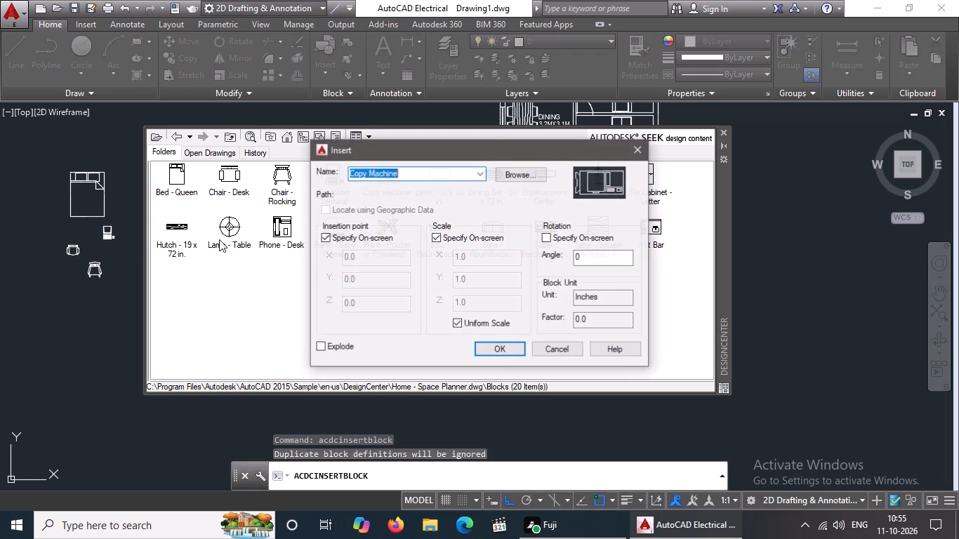
left_click(508, 346)
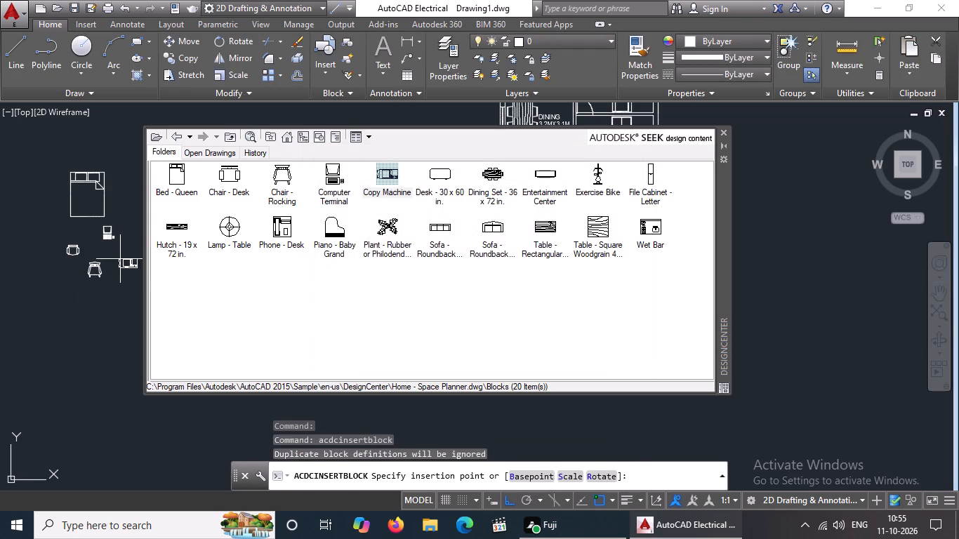
left_click(120, 259)
key("Return")
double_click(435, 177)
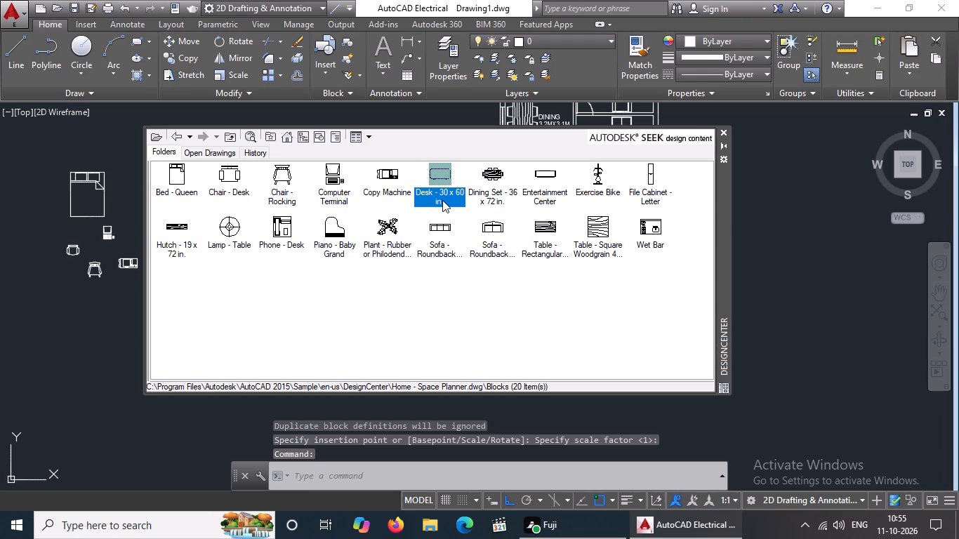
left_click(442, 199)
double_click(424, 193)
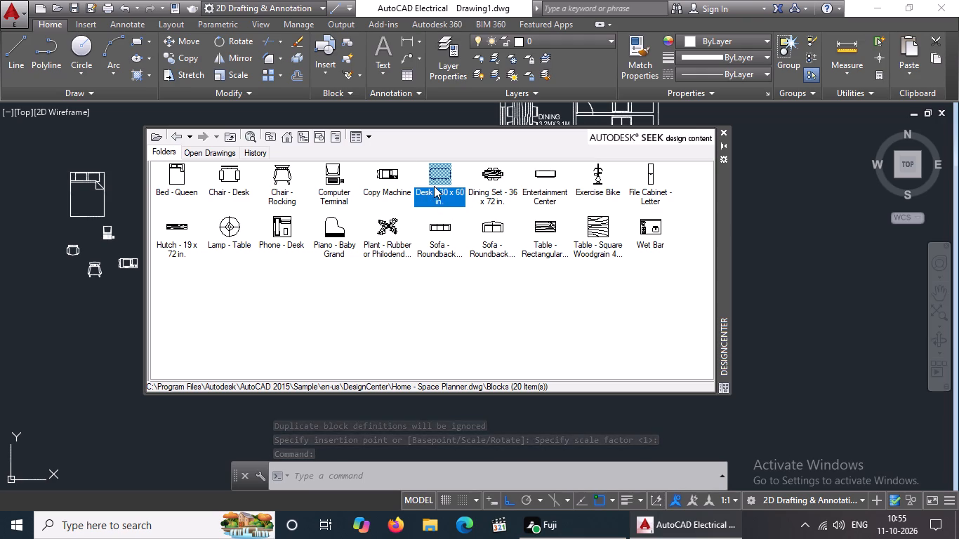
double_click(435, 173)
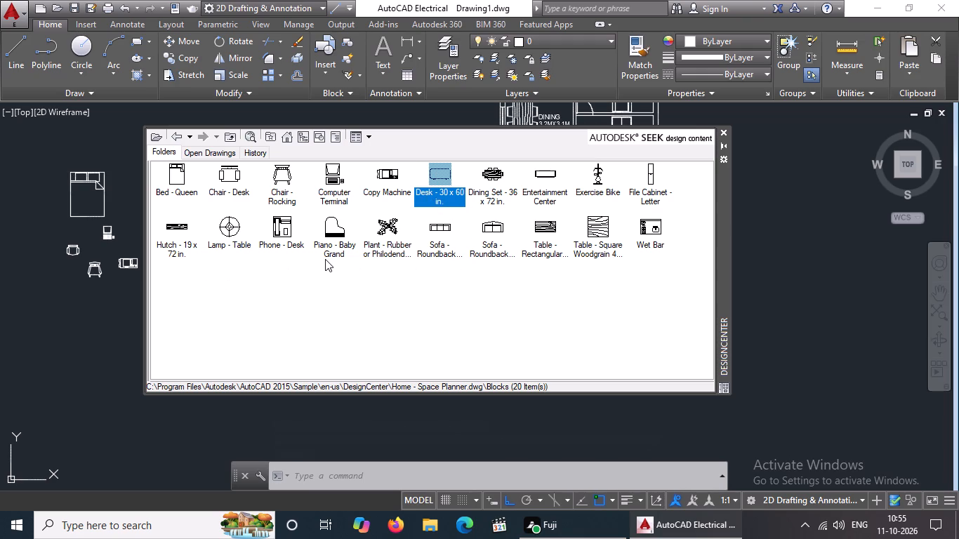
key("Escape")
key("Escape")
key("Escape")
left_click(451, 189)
Insert the Dining Set - 36 x 72 in. block at scale 1 southwest of the rocking chair.
double_click(505, 196)
left_click(482, 347)
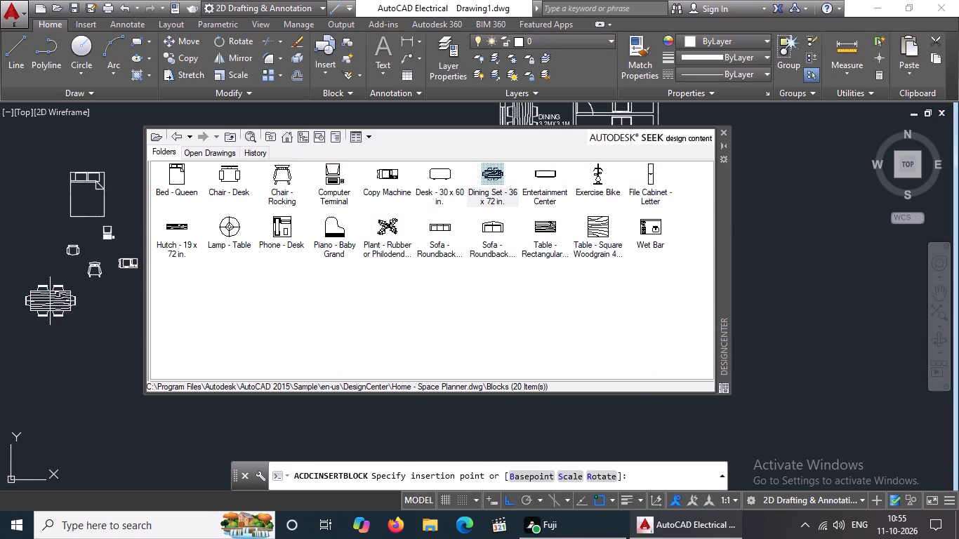
left_click(51, 301)
key("Return")
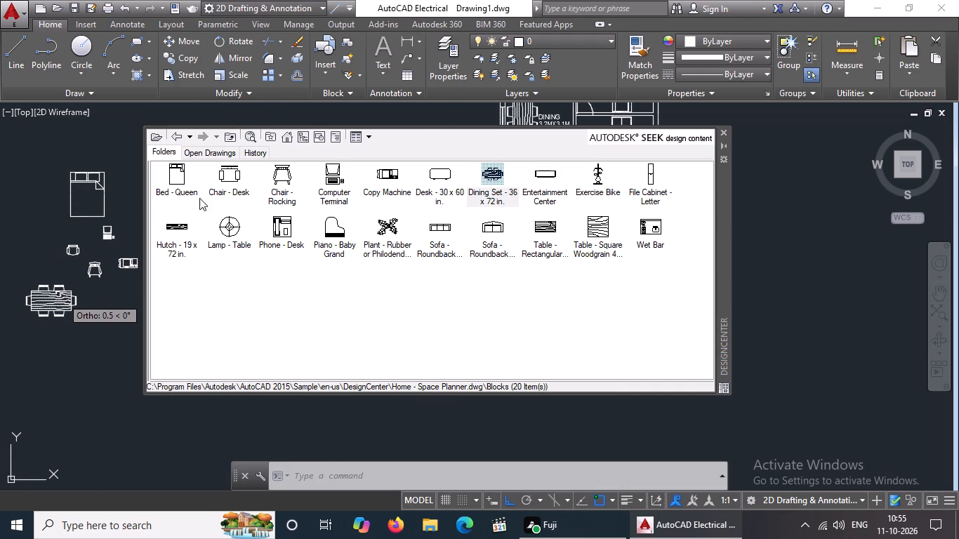
Insert the Desk - 30 x 60 in. block at scale 1 just southeast of the dining set.
double_click(434, 176)
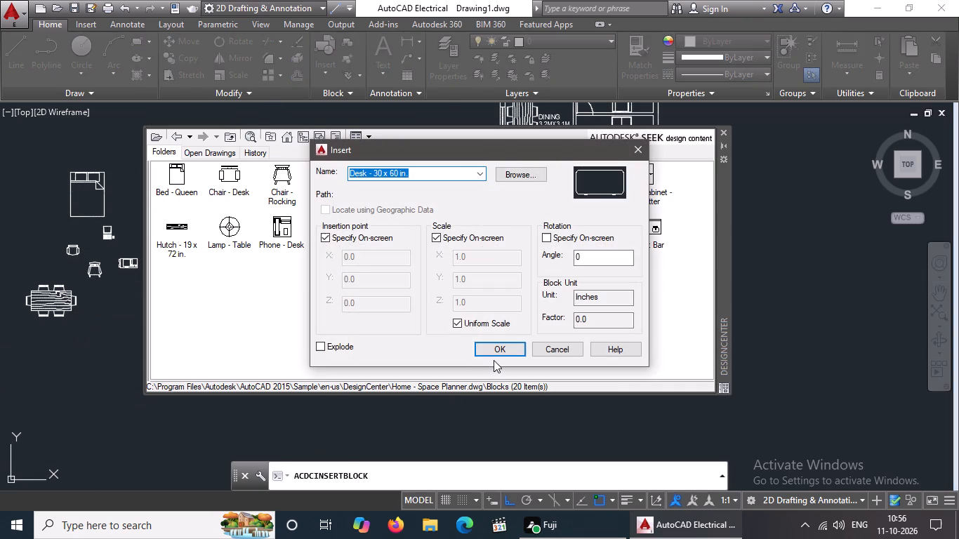
left_click(495, 347)
left_click(90, 320)
key("Return")
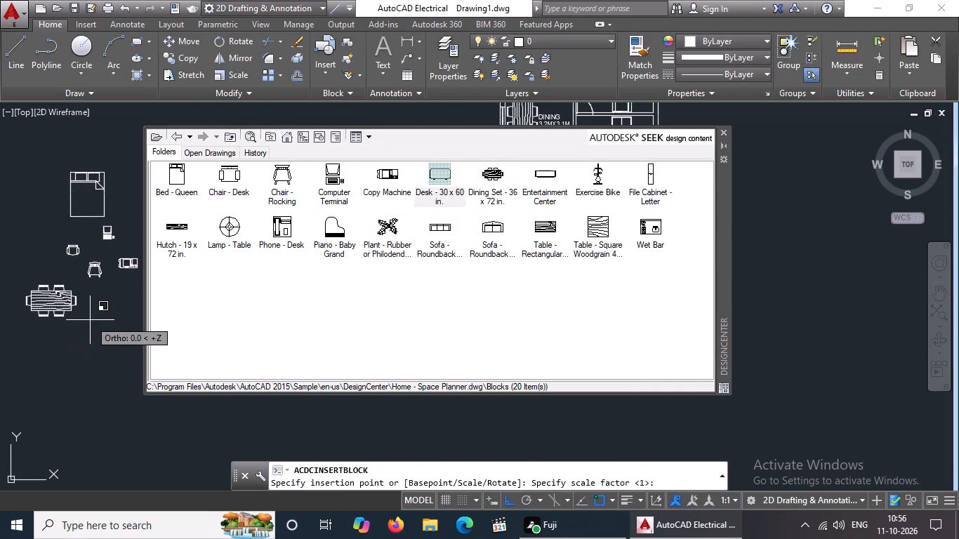
Insert the Exercise Bike block at scale 1 south of the dining set, southwest of the desk.
double_click(586, 183)
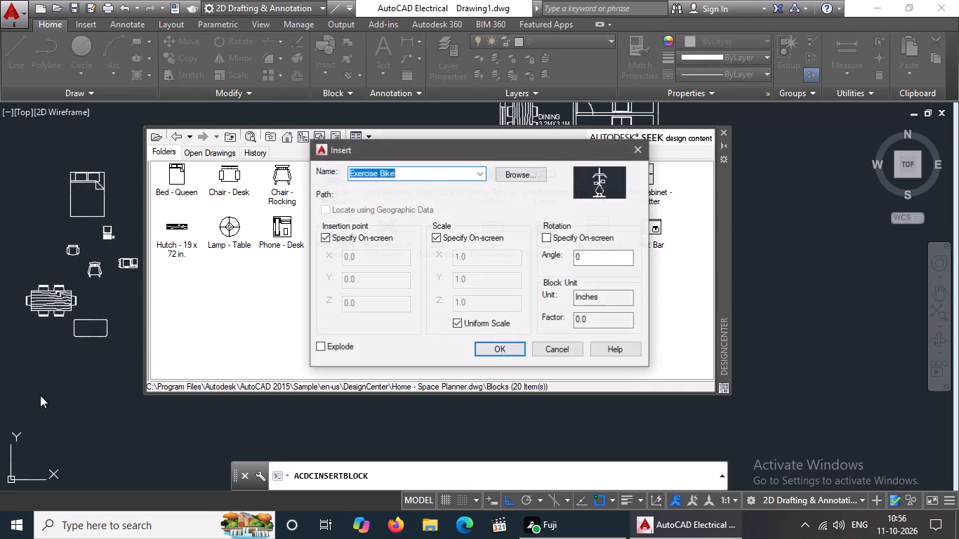
left_click(491, 345)
left_click(56, 368)
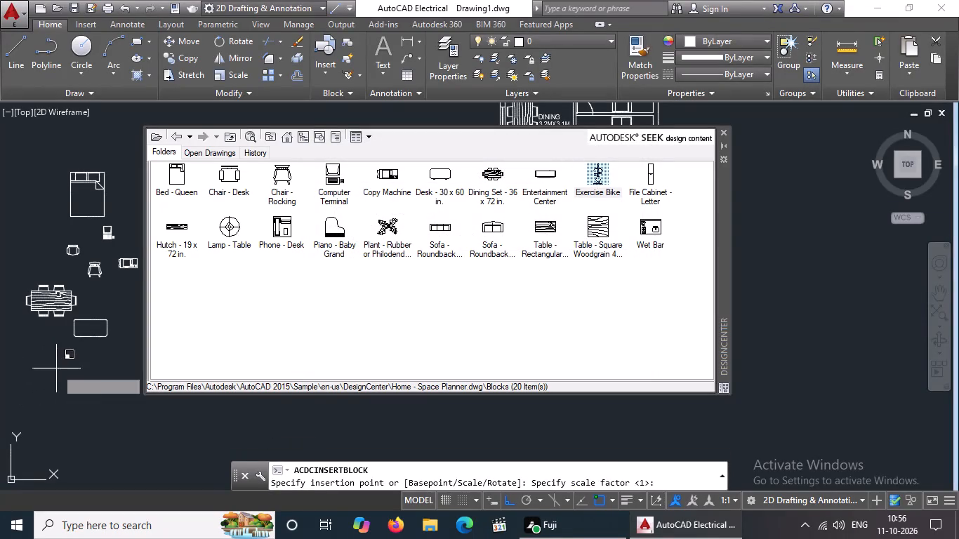
key("Return")
key("Return")
Insert the File Cabinet - Letter block at scale 1 just east of the exercise bike.
double_click(663, 183)
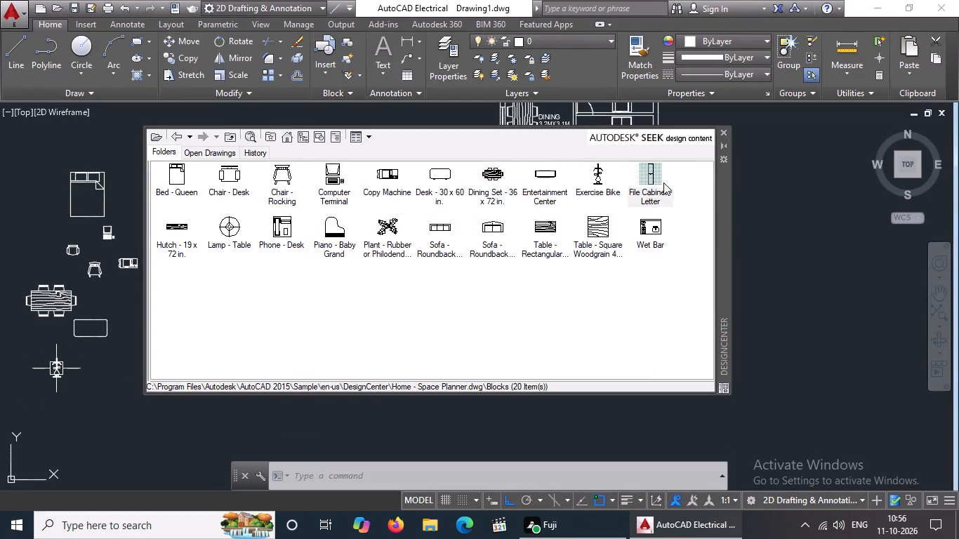
left_click(504, 348)
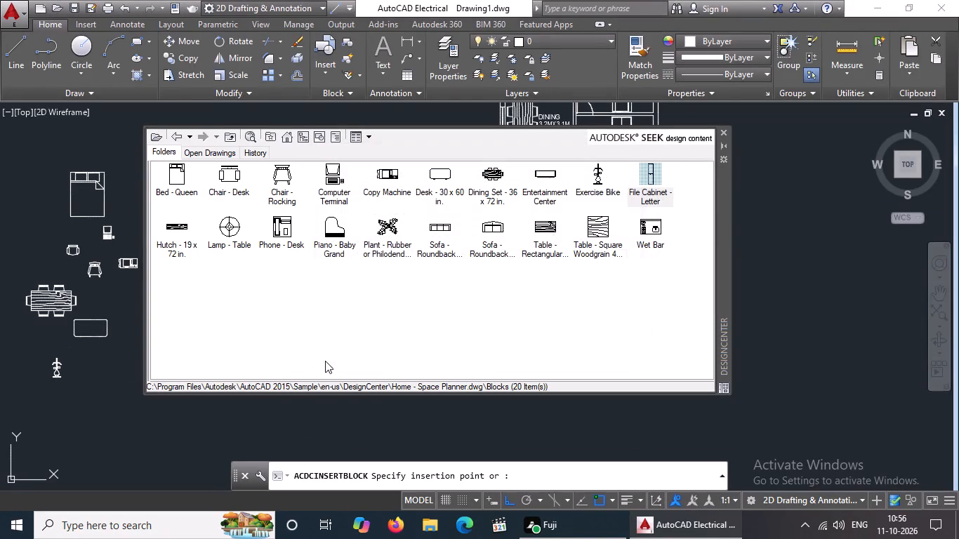
left_click(75, 363)
key("Return")
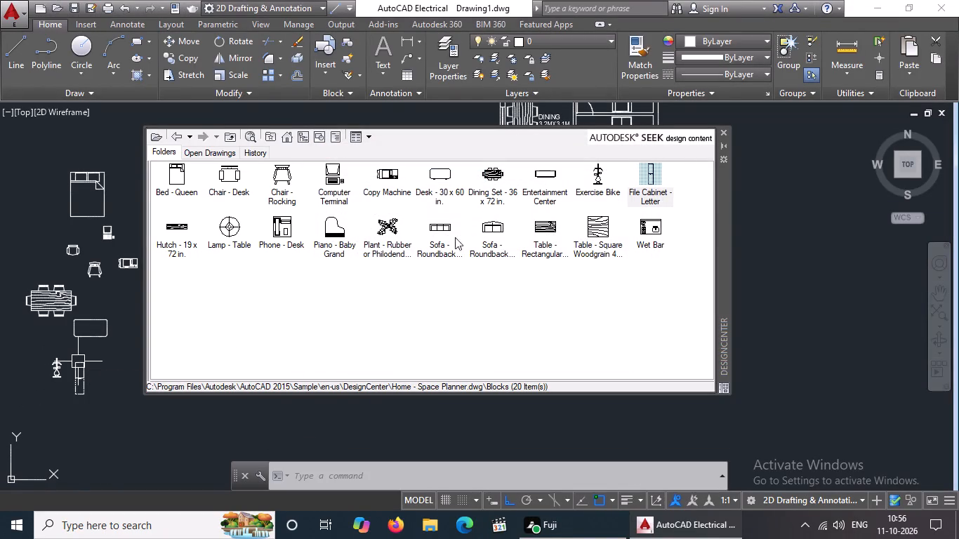
Insert the Hutch - 19 x 72 in. block at scale 1 between the dining set and the exercise bike.
triple_click(176, 244)
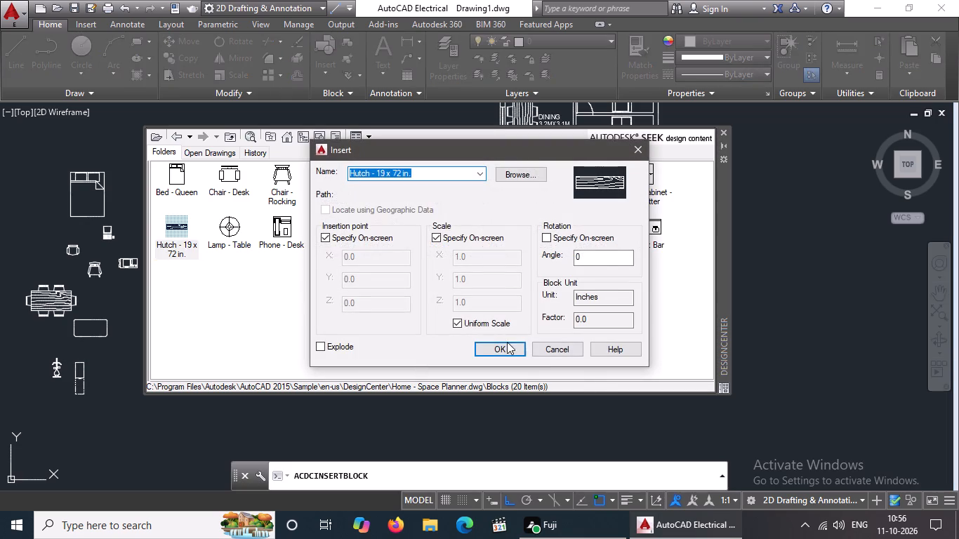
left_click(494, 347)
left_click(31, 332)
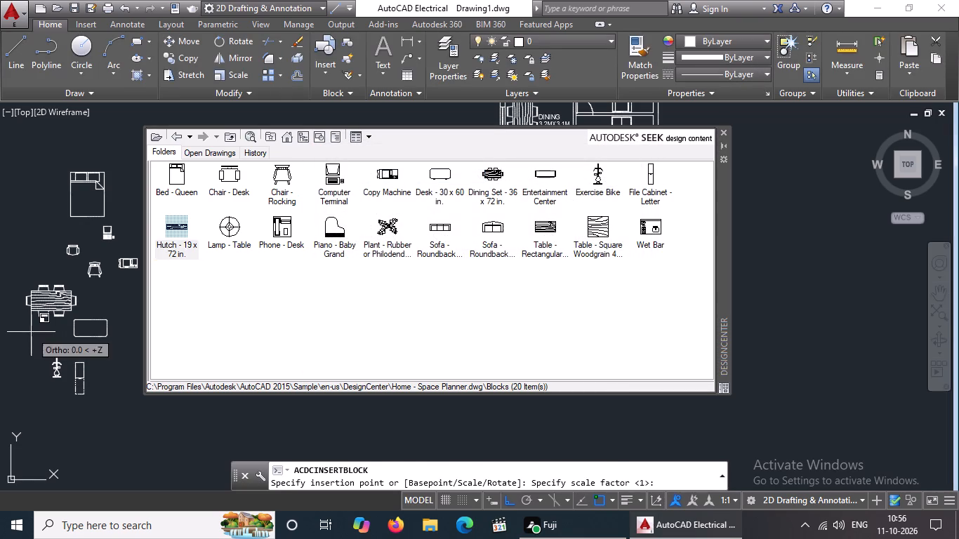
key("Return")
Insert the Lamp - Table block at scale 1 just south of the desk's east end.
double_click(217, 241)
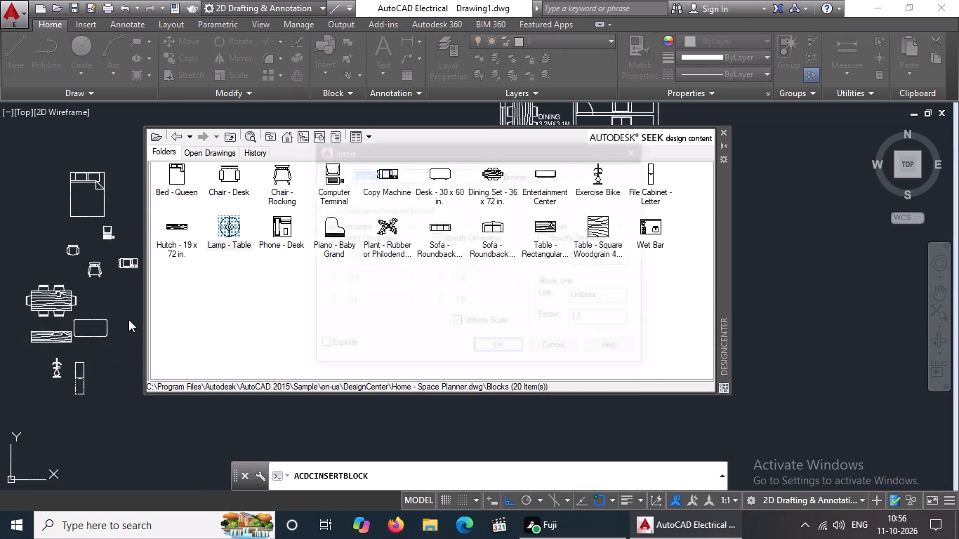
left_click_drag(524, 345, 512, 347)
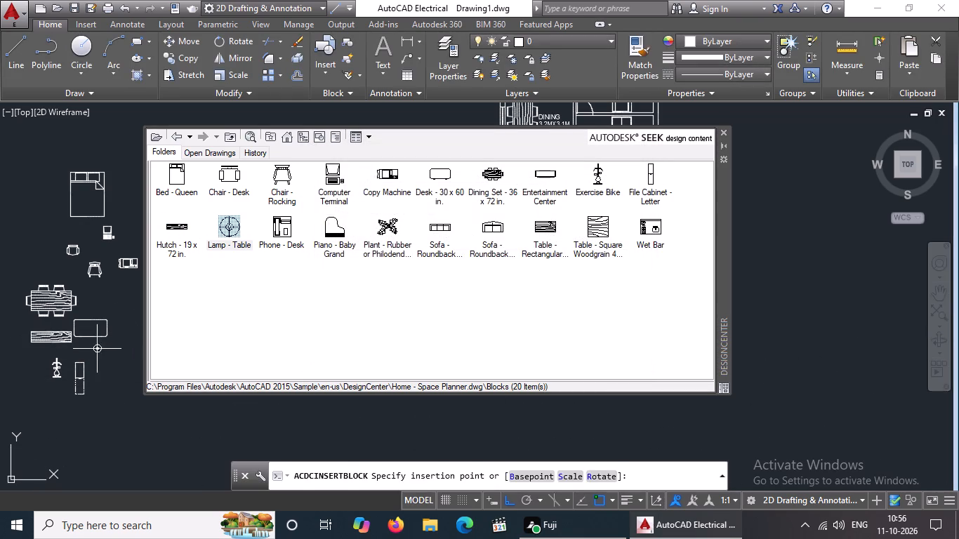
left_click(104, 353)
key("Return")
Insert the Phone - Desk block at scale 1 southeast of the file cabinet.
double_click(285, 239)
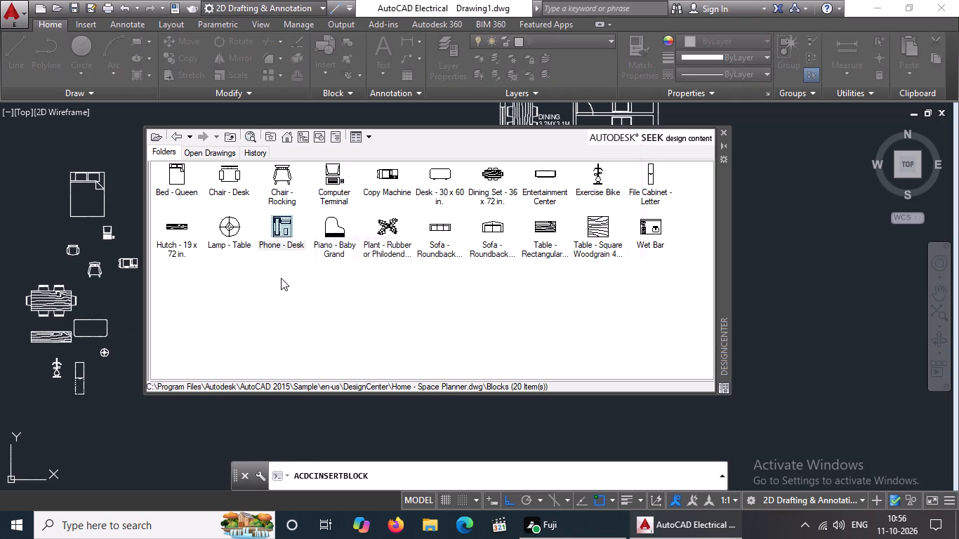
left_click(496, 343)
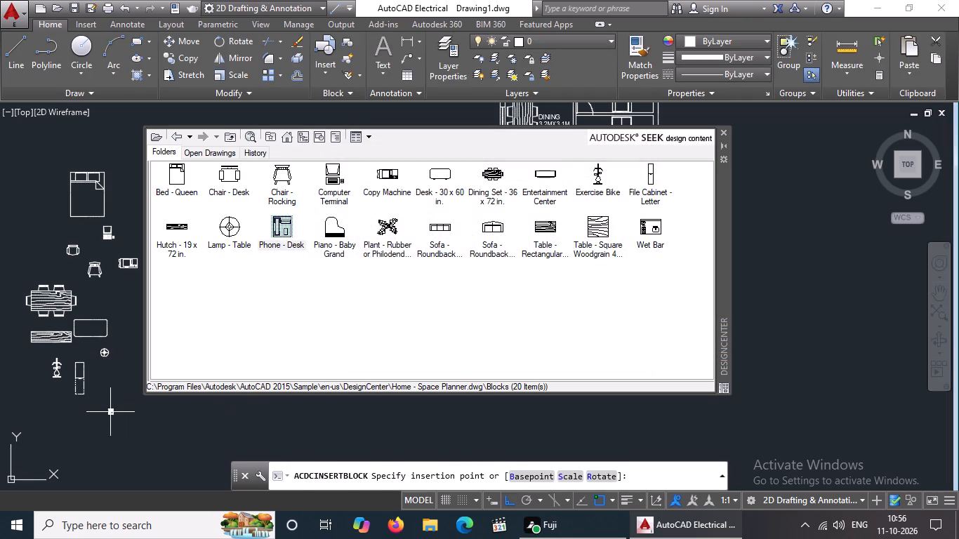
left_click(110, 412)
key("Return")
Insert the Piano - Baby Grand block at scale 1 south of the file cabinet, beside the desk phone.
double_click(343, 234)
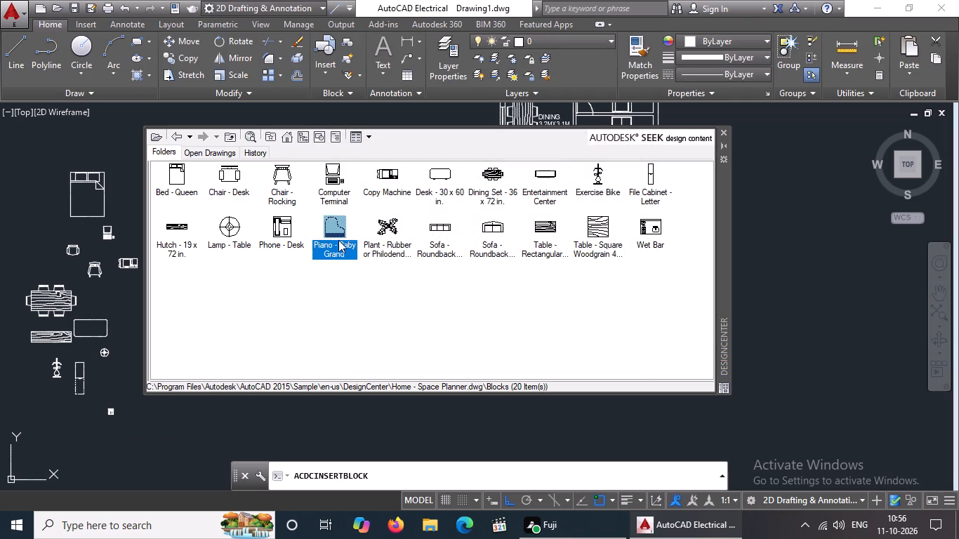
left_click(503, 352)
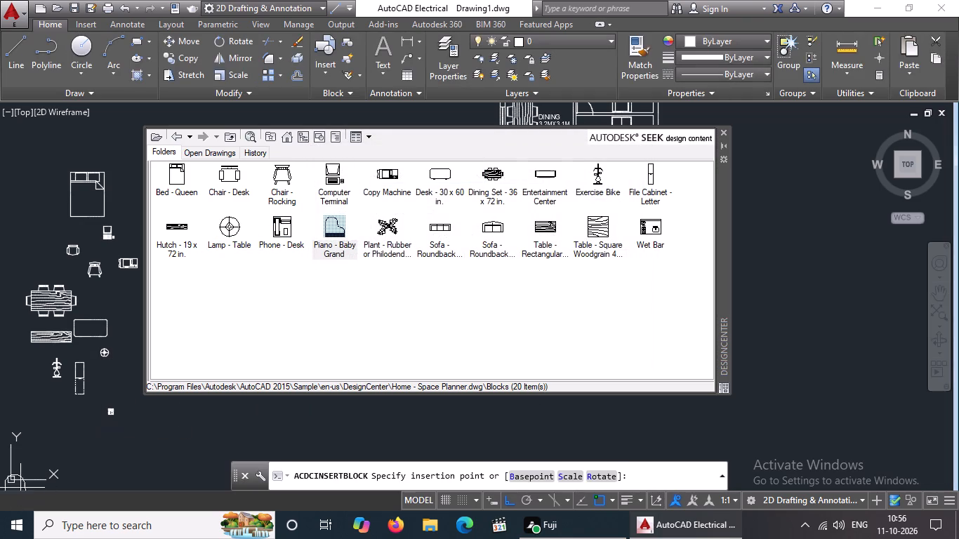
left_click(74, 427)
key("Return")
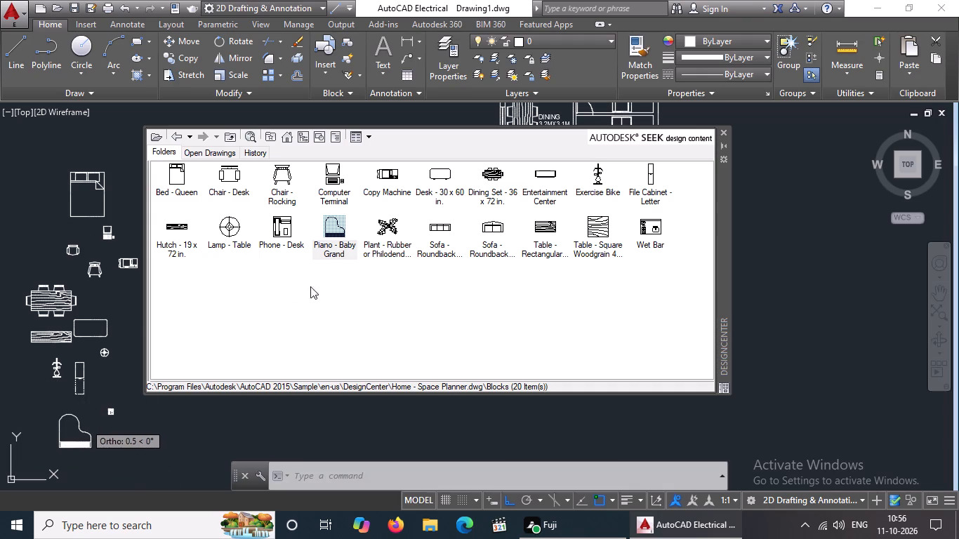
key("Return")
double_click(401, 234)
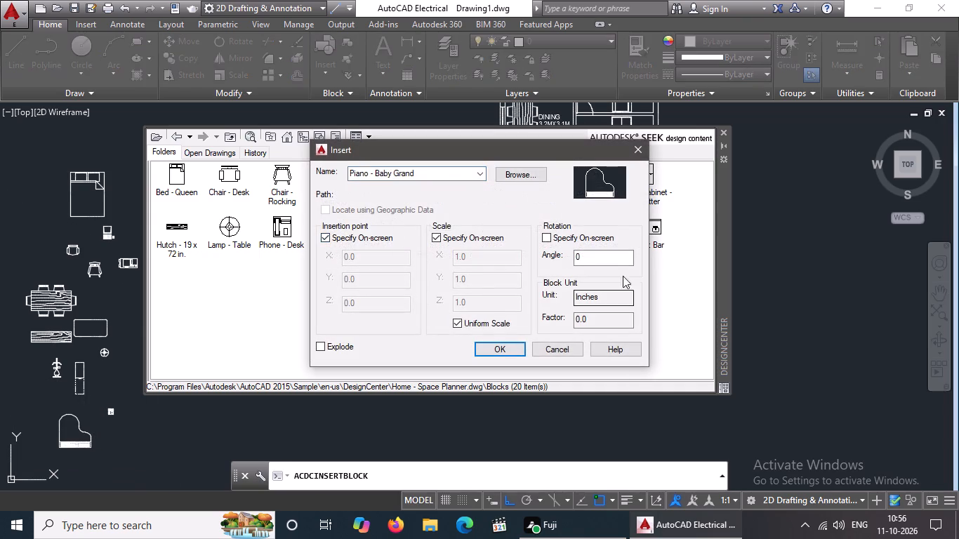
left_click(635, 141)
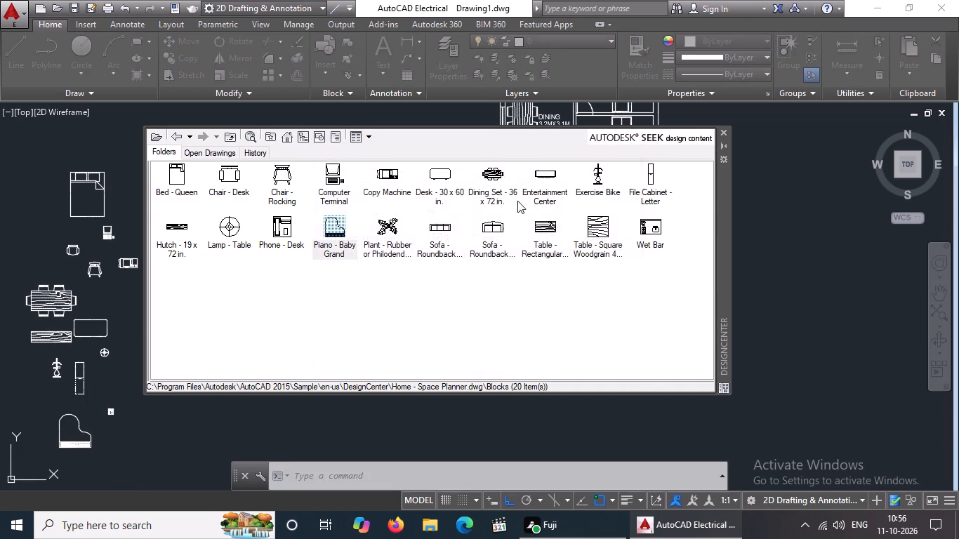
Insert the Plant - Rubber block at scale 1 just southwest of the exercise bike.
left_click(385, 227)
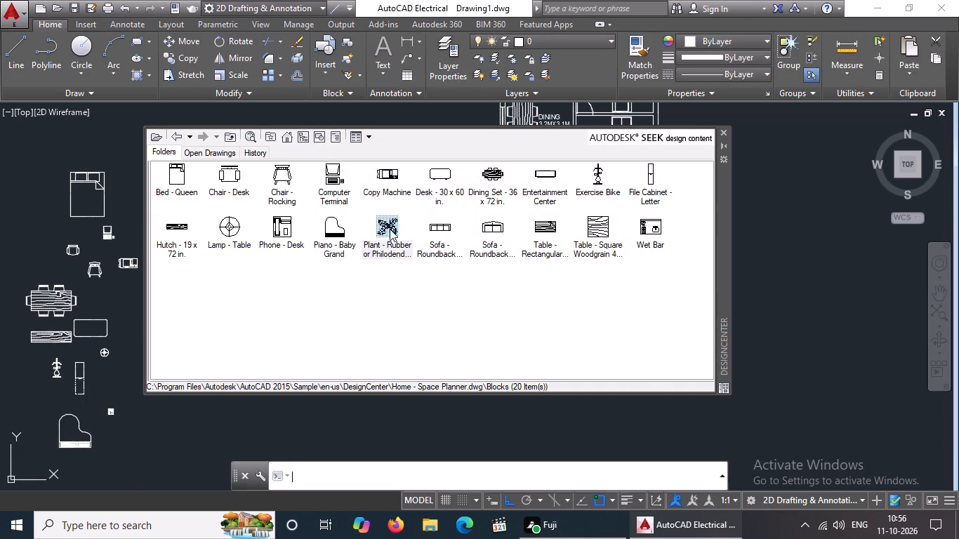
left_click(390, 229)
double_click(394, 229)
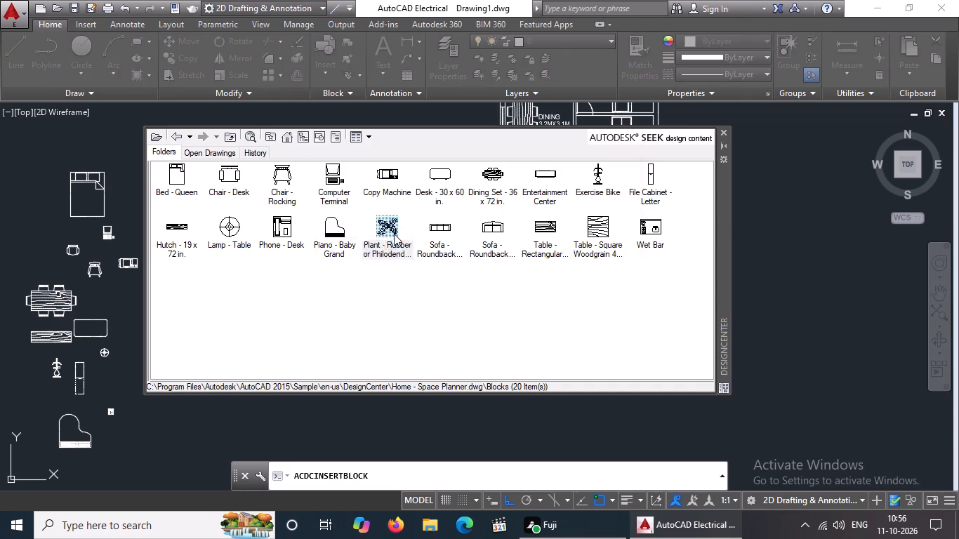
left_click(494, 351)
left_click(34, 387)
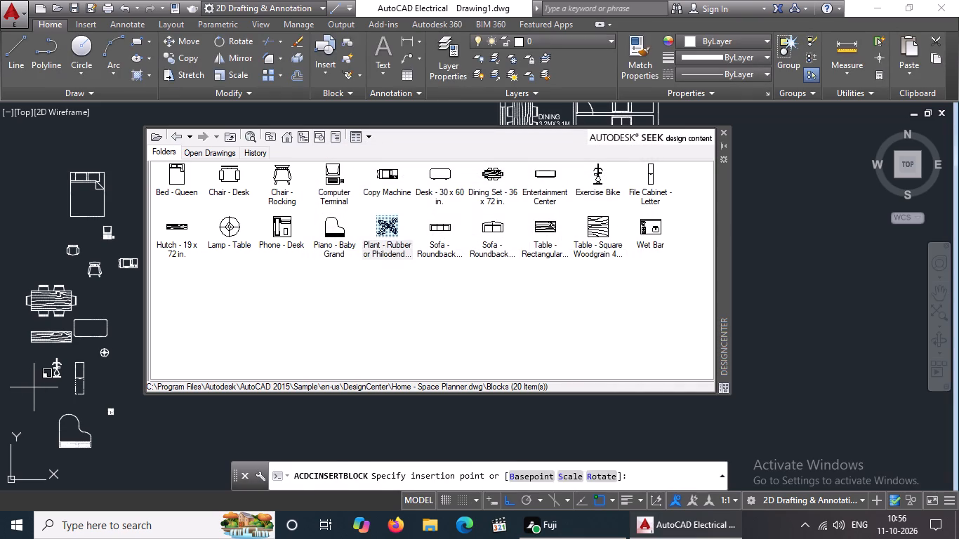
key("Return")
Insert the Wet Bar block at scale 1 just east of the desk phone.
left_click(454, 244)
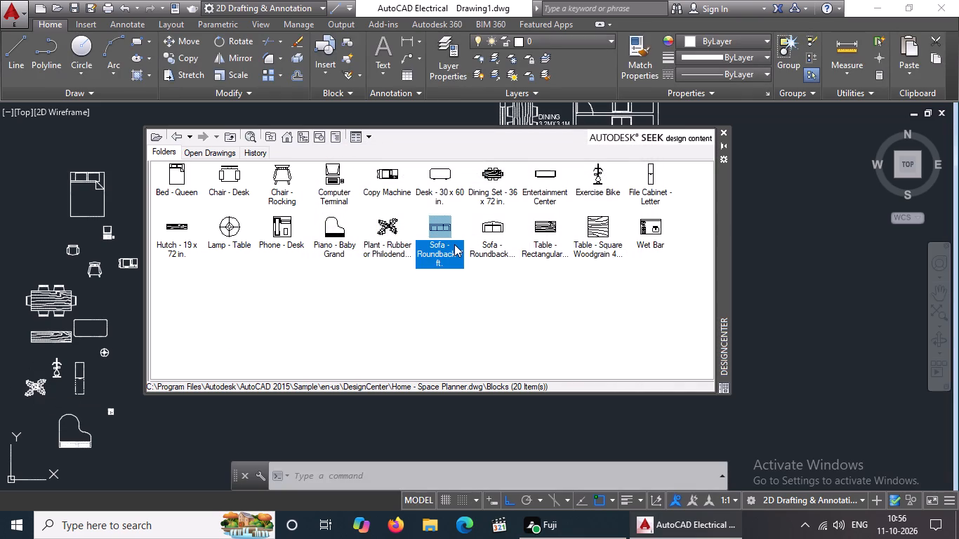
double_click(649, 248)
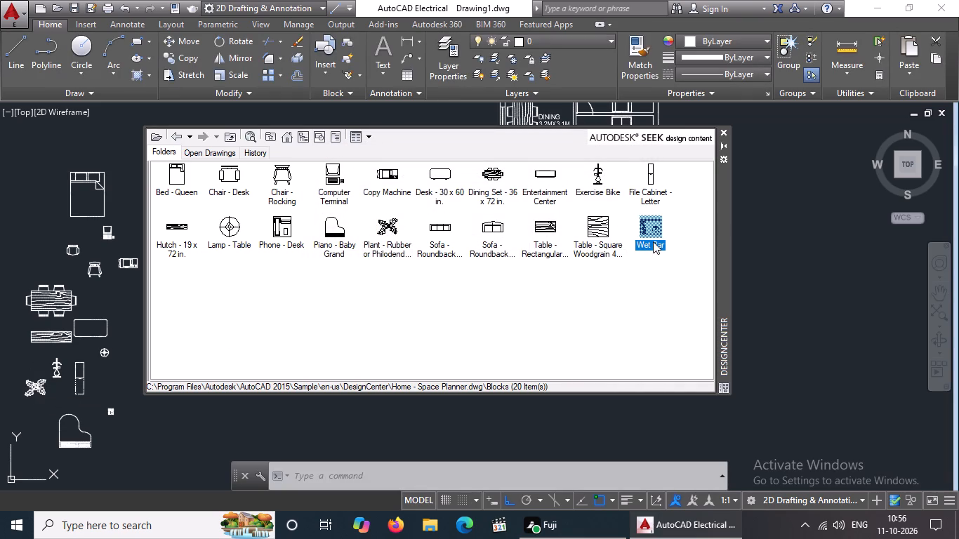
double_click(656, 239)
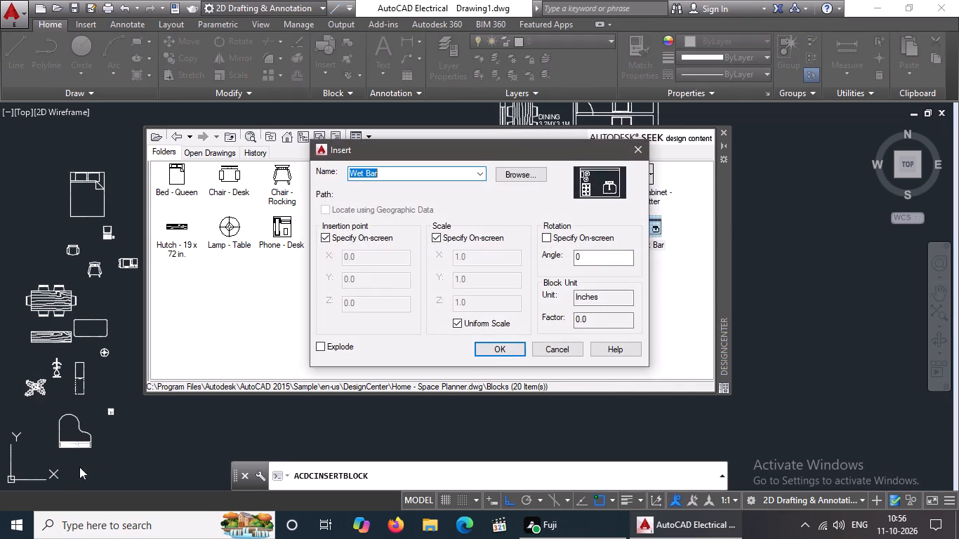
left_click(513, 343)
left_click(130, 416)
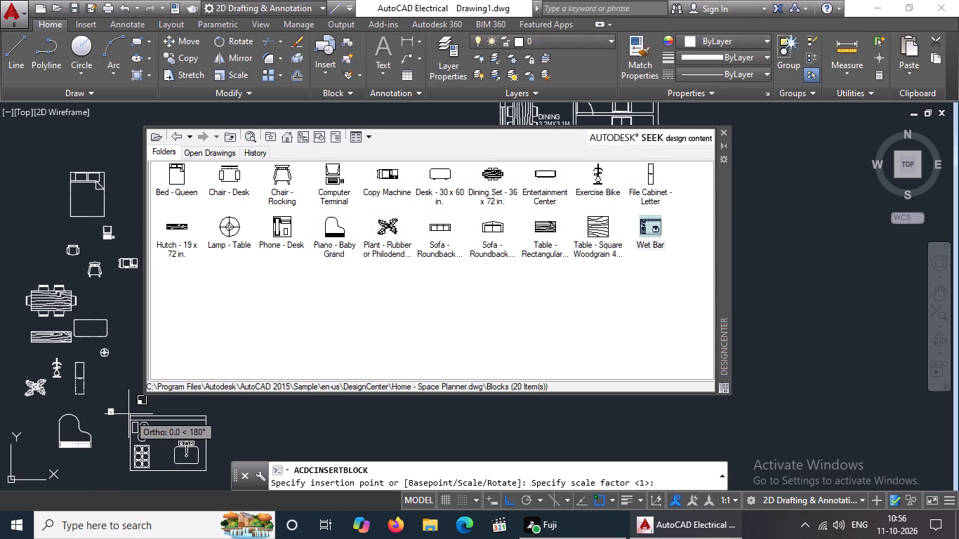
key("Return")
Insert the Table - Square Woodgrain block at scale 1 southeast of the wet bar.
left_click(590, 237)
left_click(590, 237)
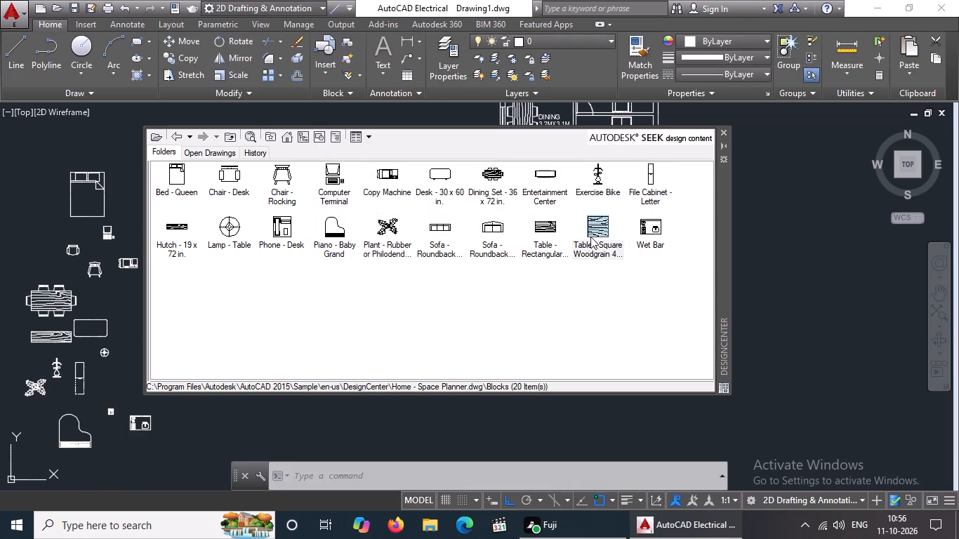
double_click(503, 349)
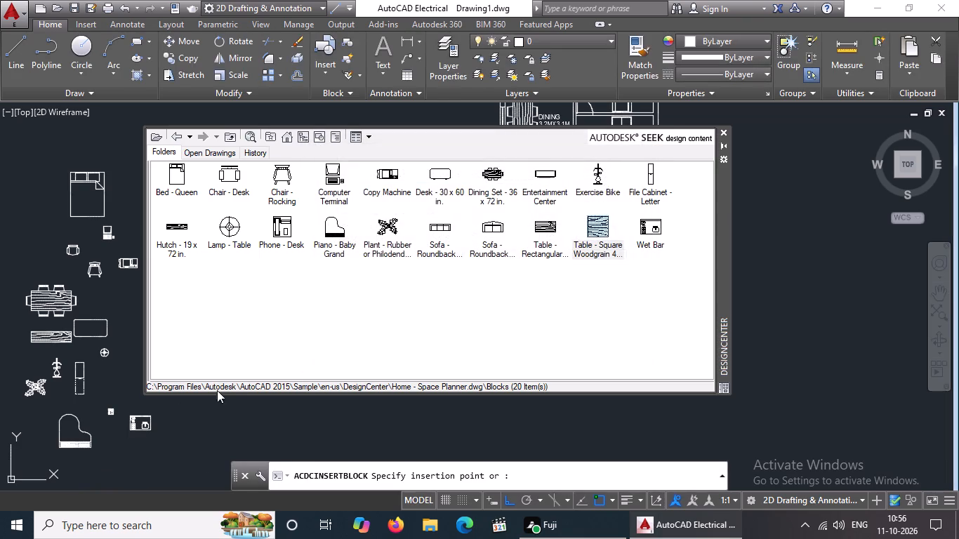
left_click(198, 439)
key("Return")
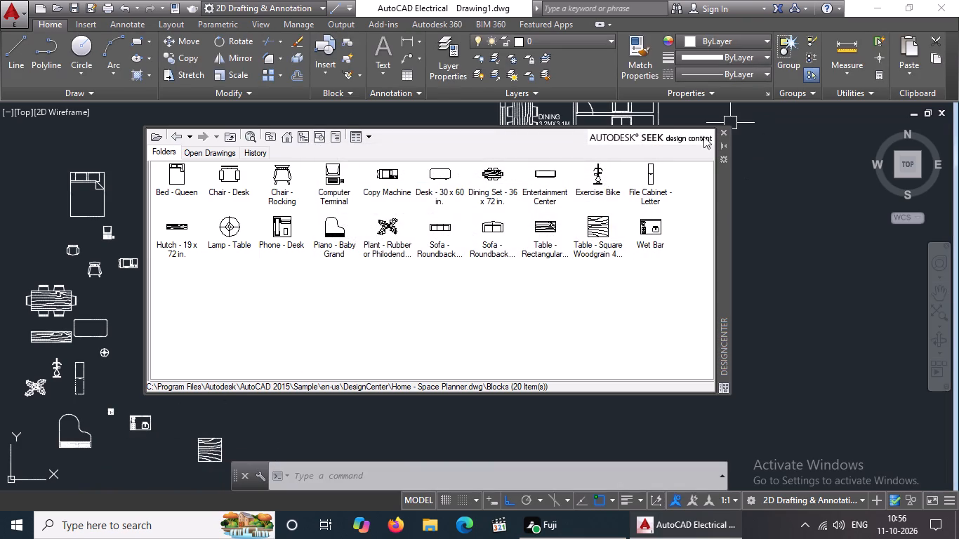
Leave the Home - Space Planner block listing and close DesignCenter.
triple_click(176, 130)
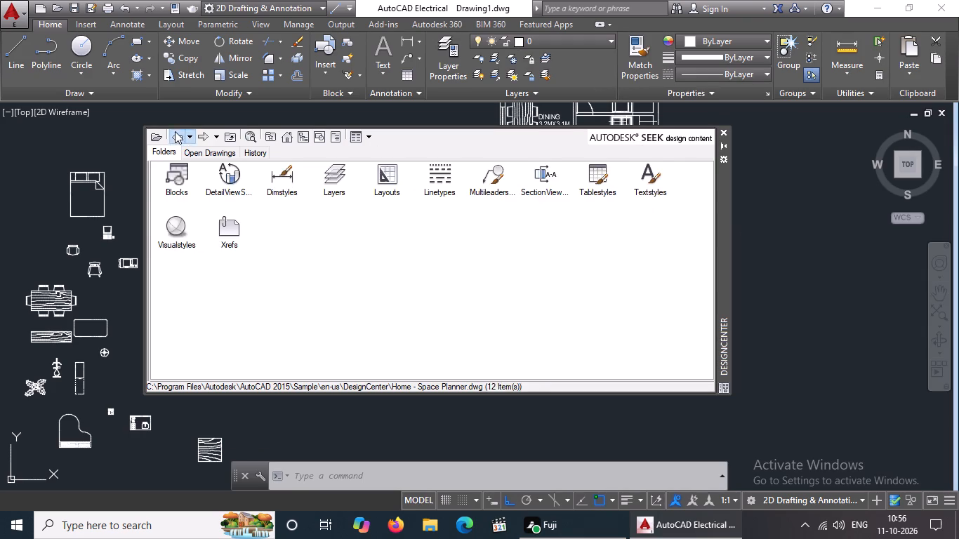
double_click(173, 131)
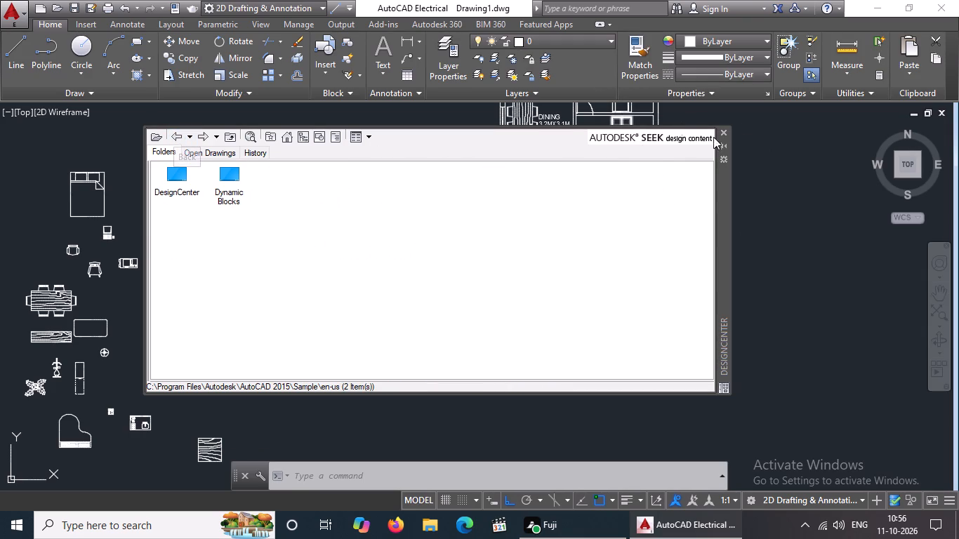
left_click(729, 138)
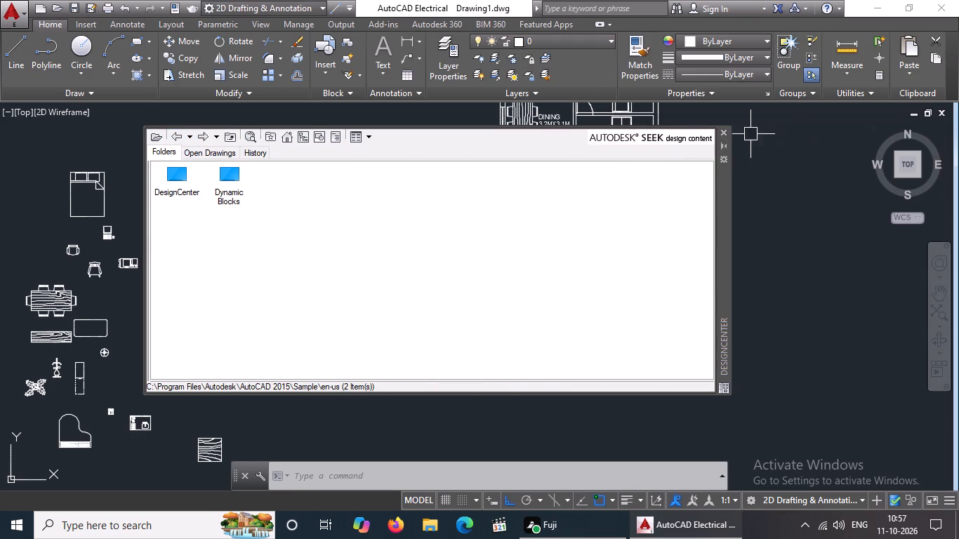
left_click(722, 131)
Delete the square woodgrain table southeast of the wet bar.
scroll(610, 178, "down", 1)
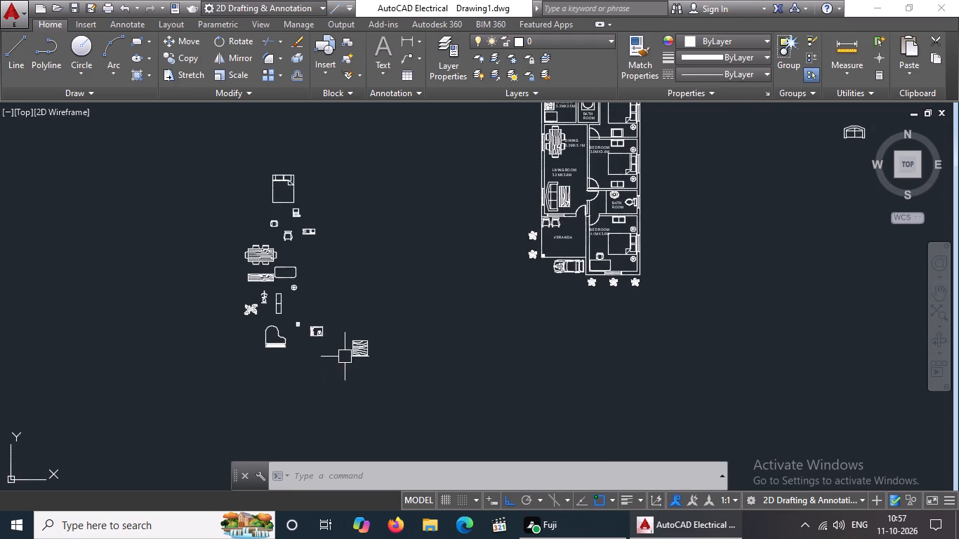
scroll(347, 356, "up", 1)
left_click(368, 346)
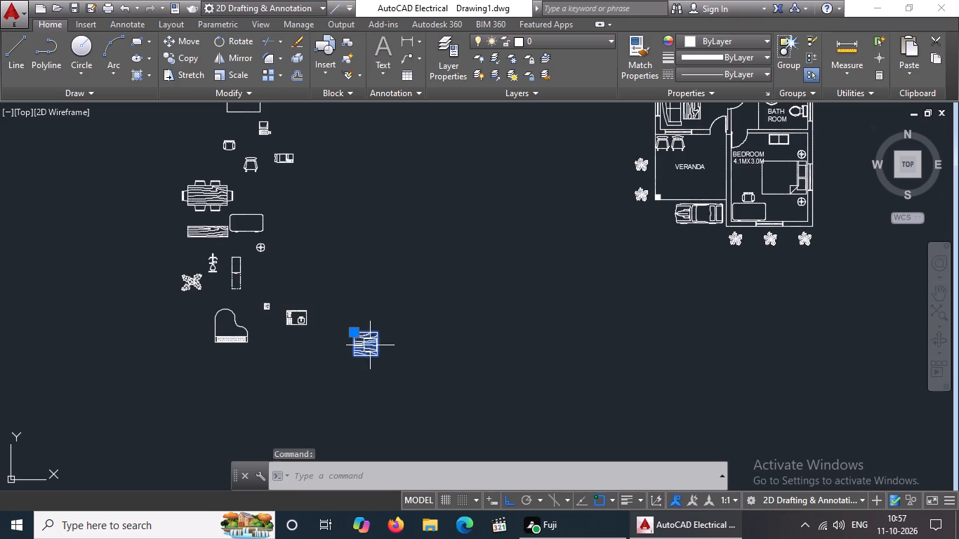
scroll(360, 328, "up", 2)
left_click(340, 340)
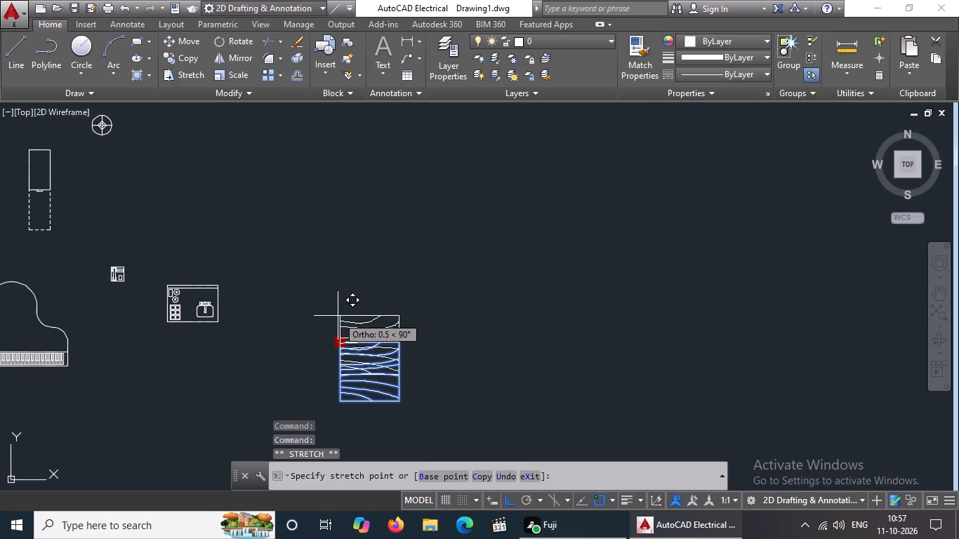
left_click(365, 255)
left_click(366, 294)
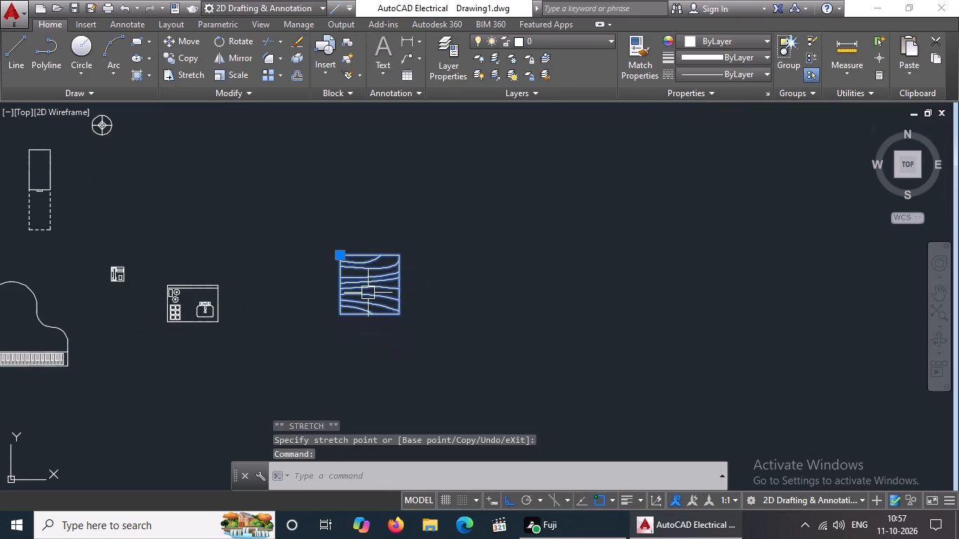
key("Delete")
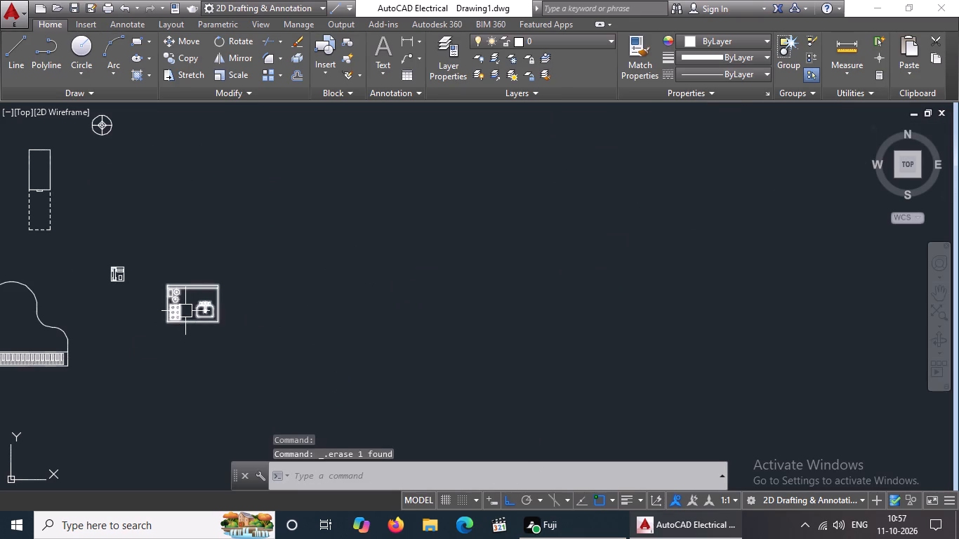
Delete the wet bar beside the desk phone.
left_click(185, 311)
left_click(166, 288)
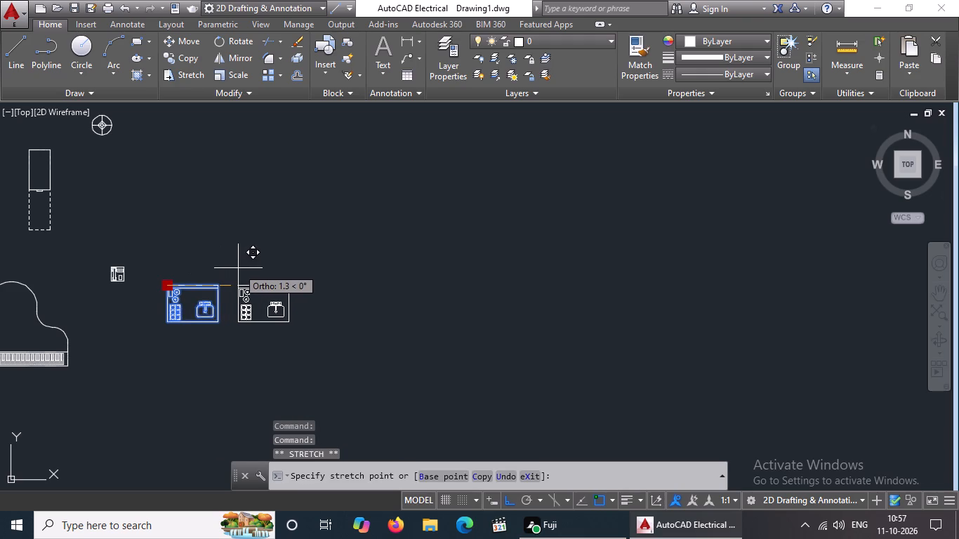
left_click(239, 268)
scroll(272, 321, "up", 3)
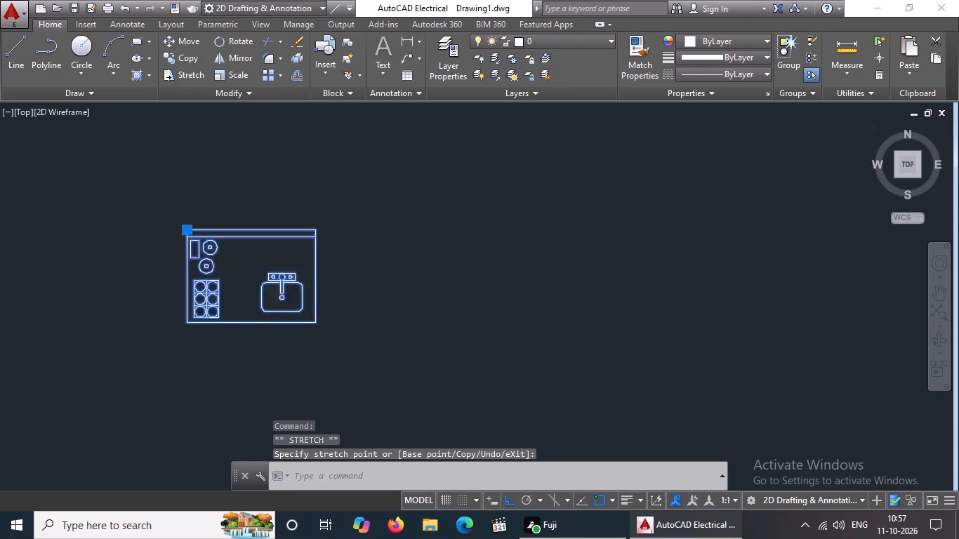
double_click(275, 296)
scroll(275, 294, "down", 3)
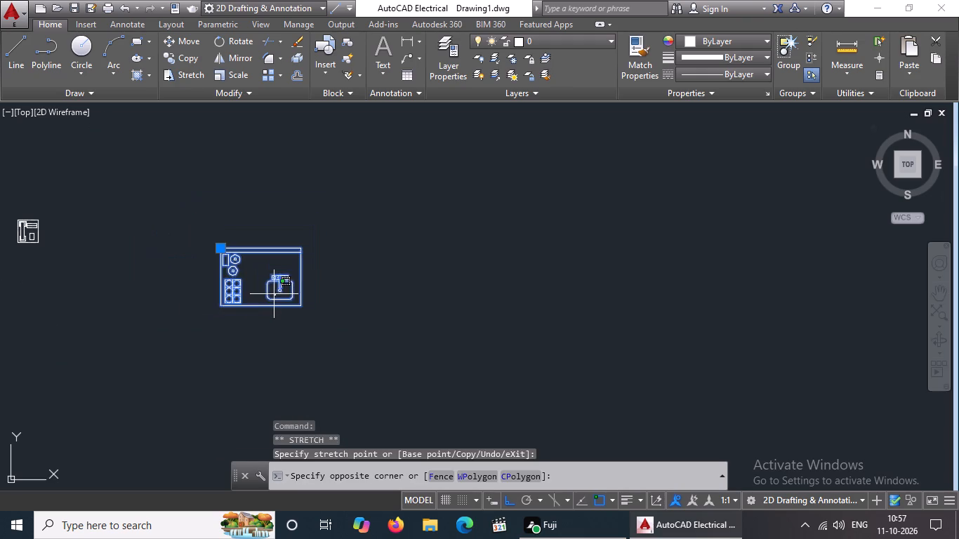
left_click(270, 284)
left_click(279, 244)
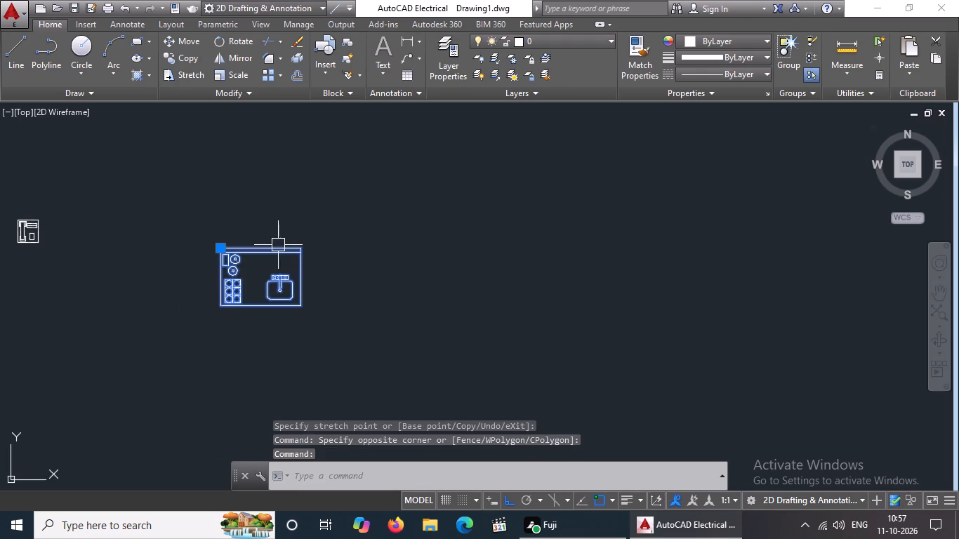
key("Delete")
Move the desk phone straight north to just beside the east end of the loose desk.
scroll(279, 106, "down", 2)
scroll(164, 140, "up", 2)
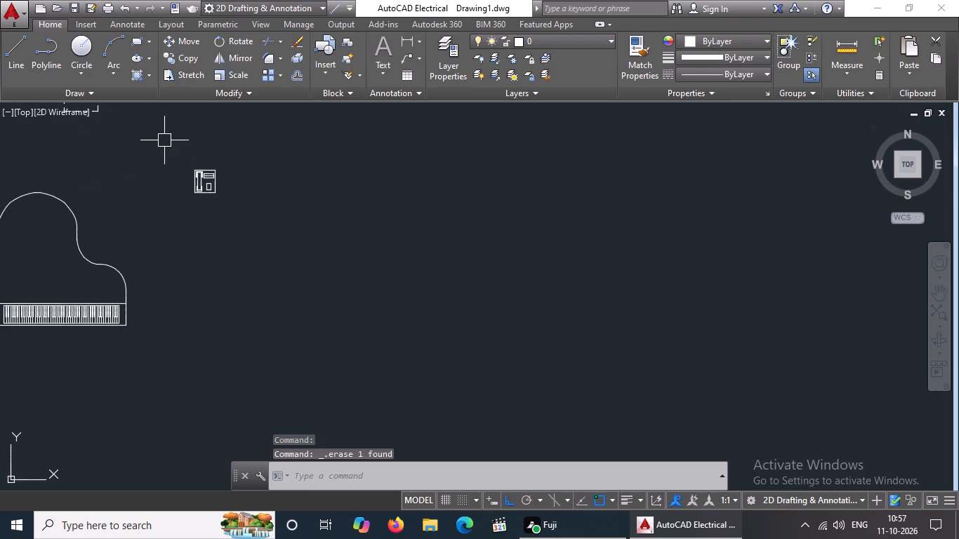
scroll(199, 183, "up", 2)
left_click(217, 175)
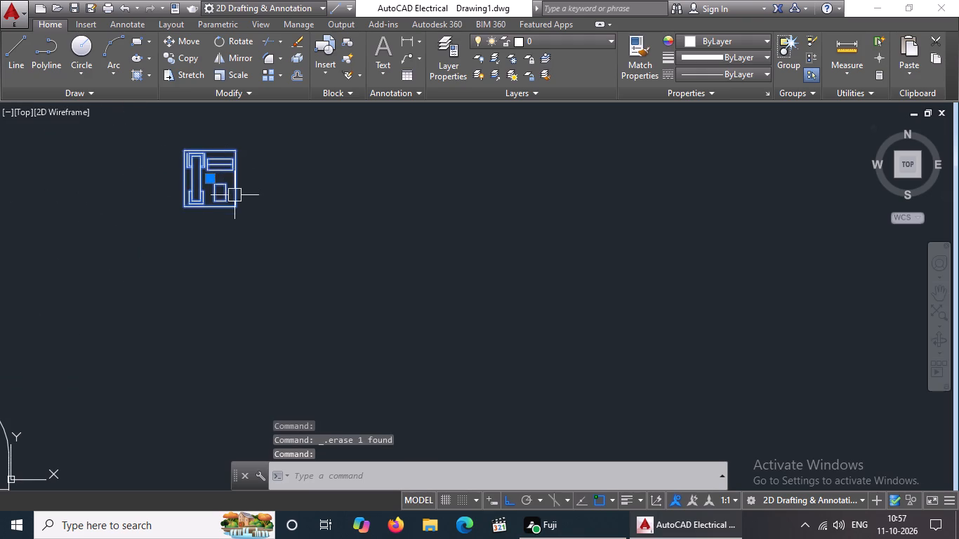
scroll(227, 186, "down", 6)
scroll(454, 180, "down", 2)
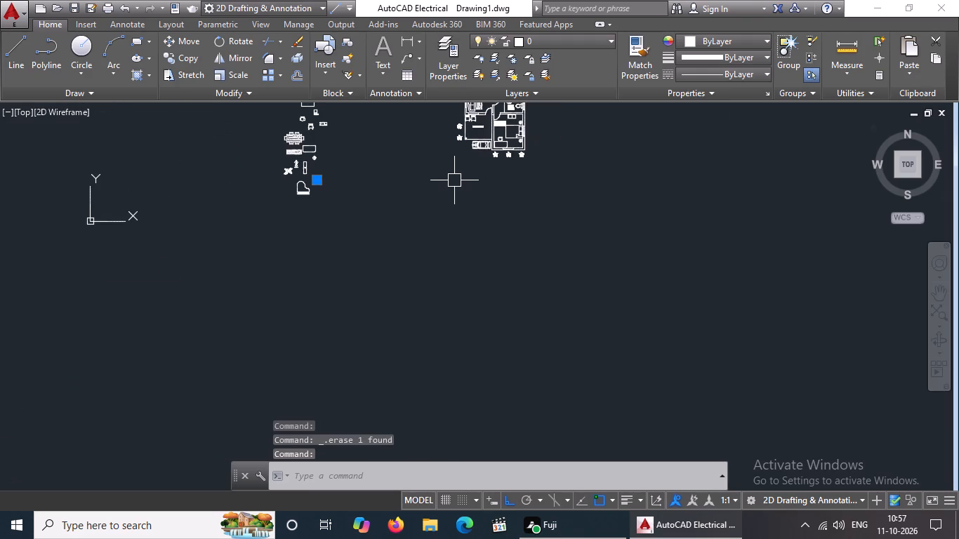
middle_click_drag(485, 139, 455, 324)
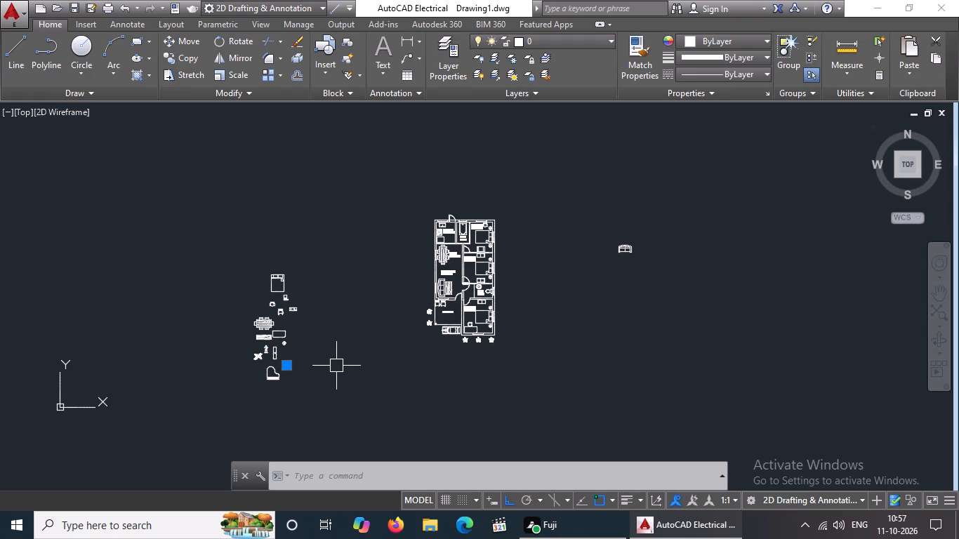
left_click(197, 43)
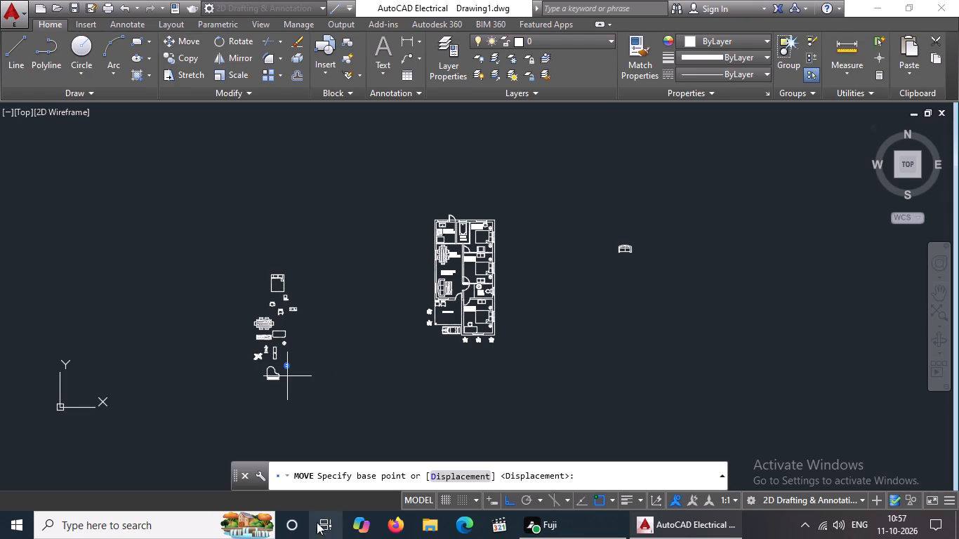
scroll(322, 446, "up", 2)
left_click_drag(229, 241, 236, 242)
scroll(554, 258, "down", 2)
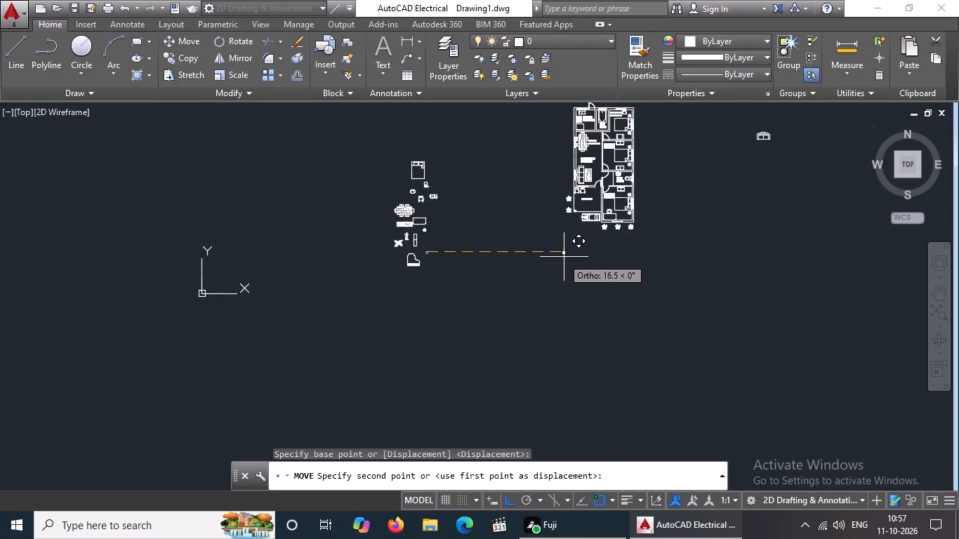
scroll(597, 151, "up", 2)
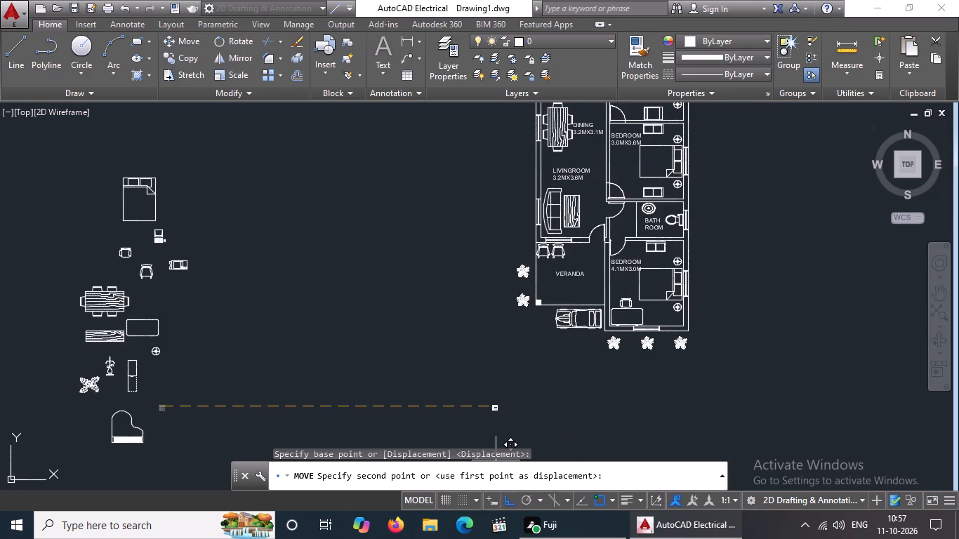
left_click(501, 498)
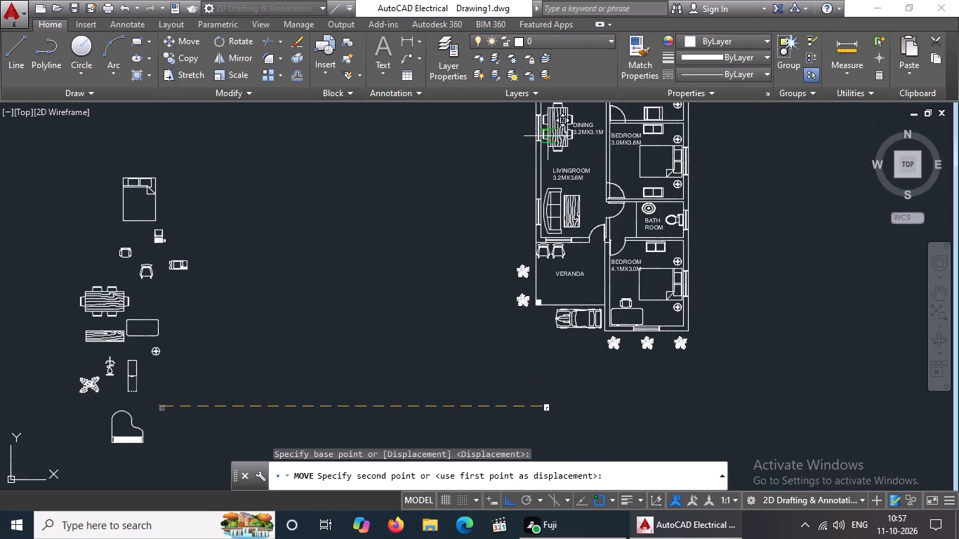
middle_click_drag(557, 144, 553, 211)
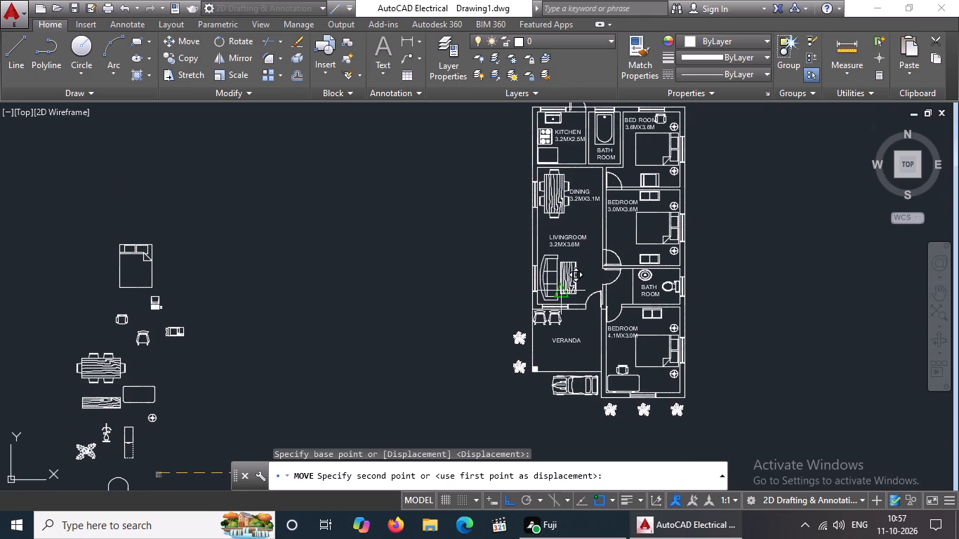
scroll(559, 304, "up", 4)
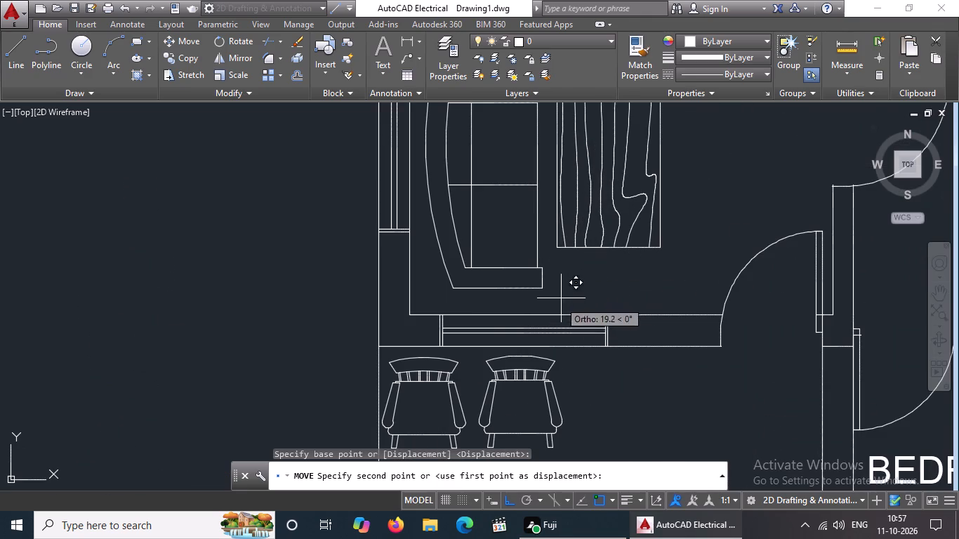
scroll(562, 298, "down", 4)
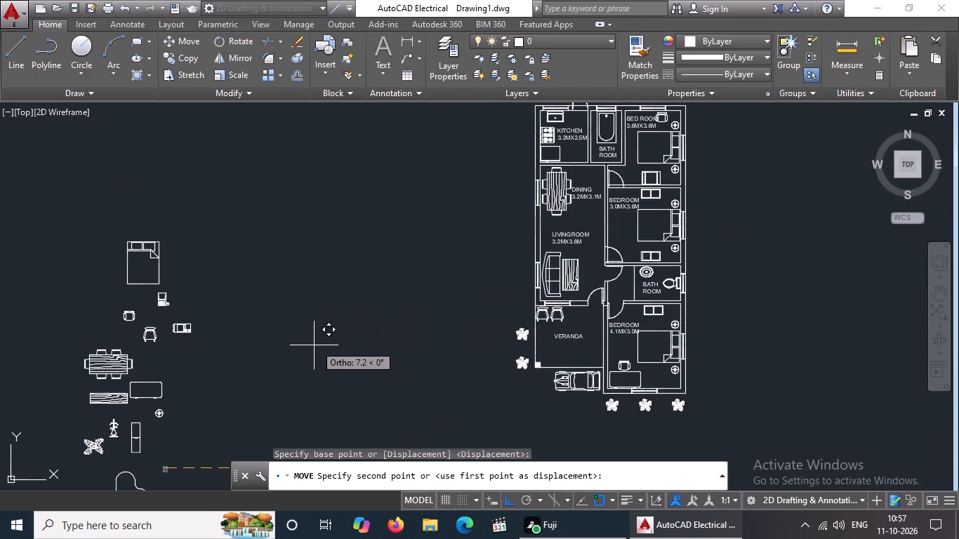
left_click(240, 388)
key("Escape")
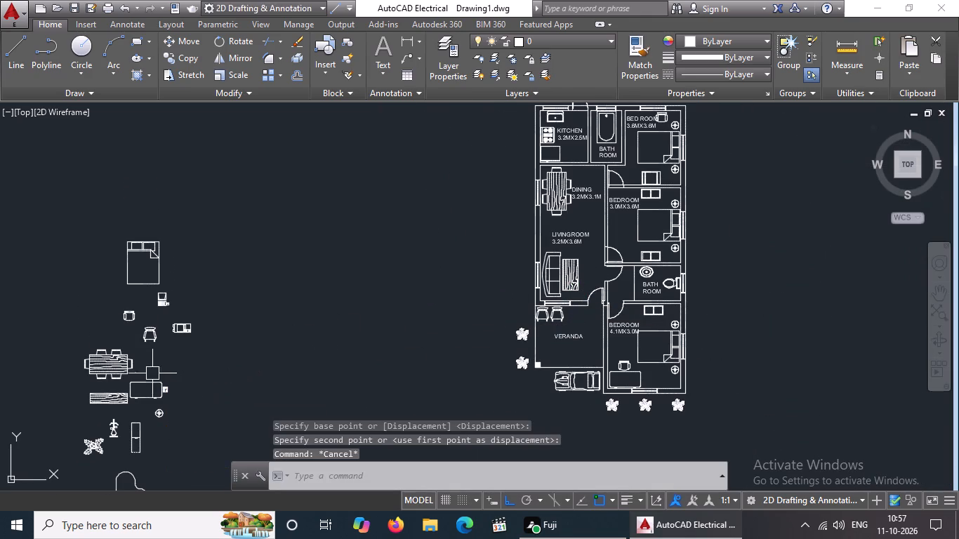
Move the desk phone, with Ortho off, into the living room, just south of the woodgrain coffee table beside the window.
scroll(183, 401, "up", 2)
left_click(137, 380)
left_click_drag(184, 36, 183, 47)
left_click(135, 372)
scroll(791, 158, "down", 2)
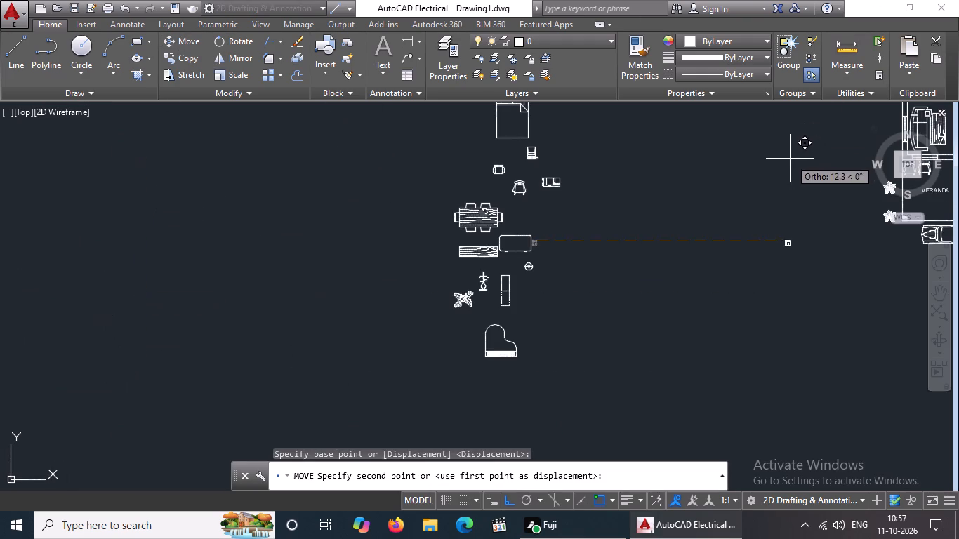
middle_click_drag(897, 244, 560, 317)
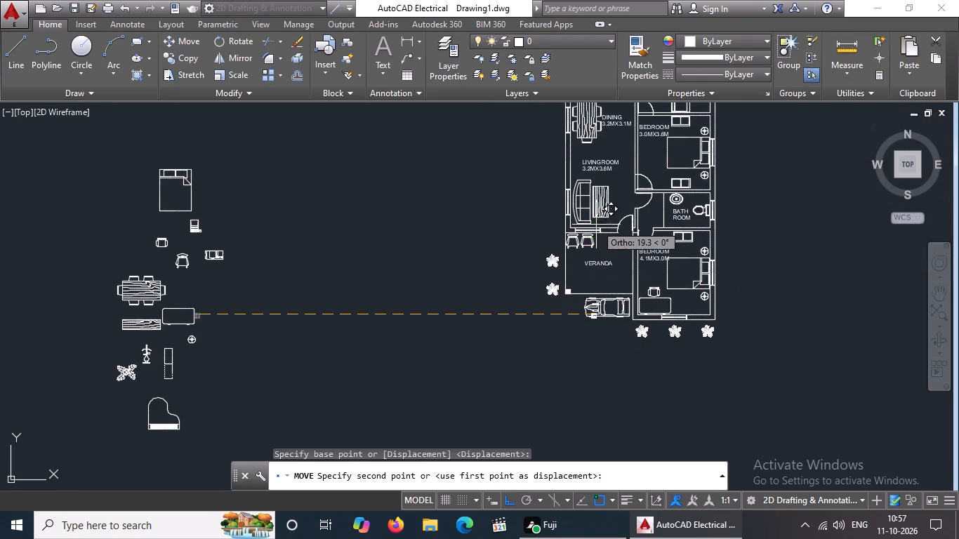
scroll(596, 225, "up", 2)
left_click(508, 495)
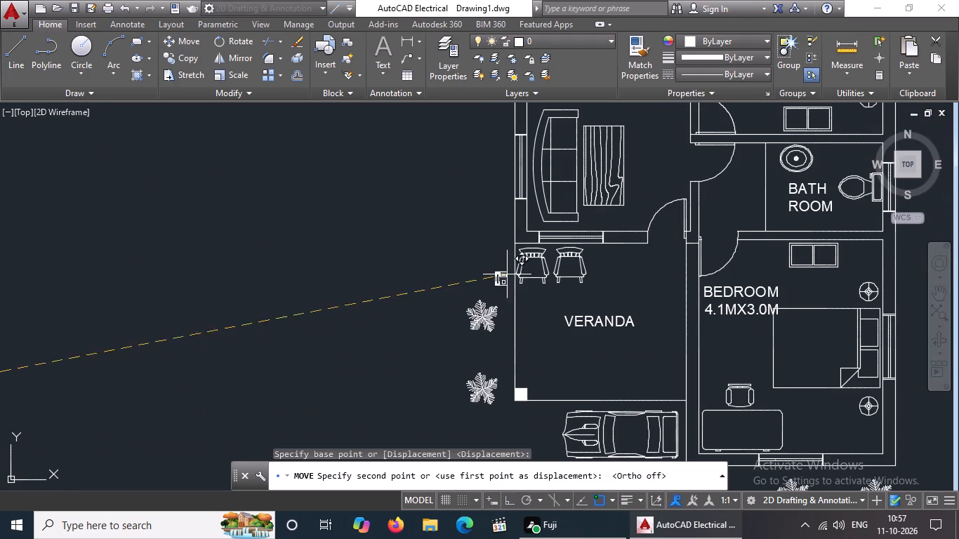
scroll(528, 246, "down", 2)
scroll(547, 159, "up", 2)
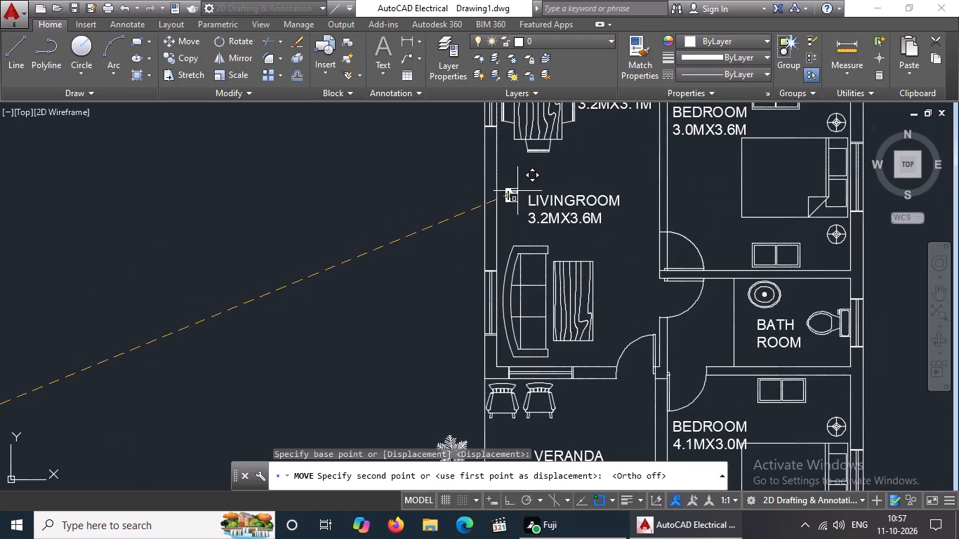
scroll(517, 191, "up", 1)
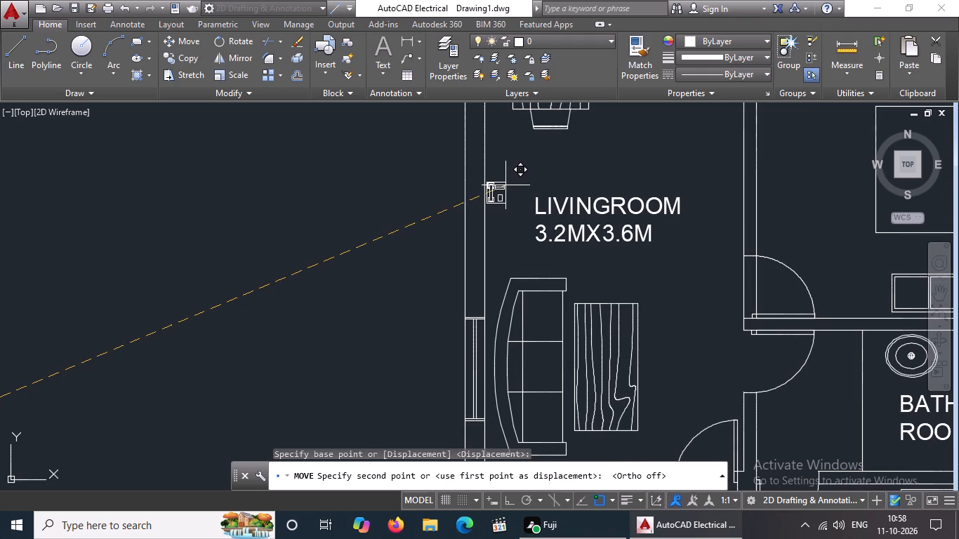
middle_click_drag(508, 185, 491, 383)
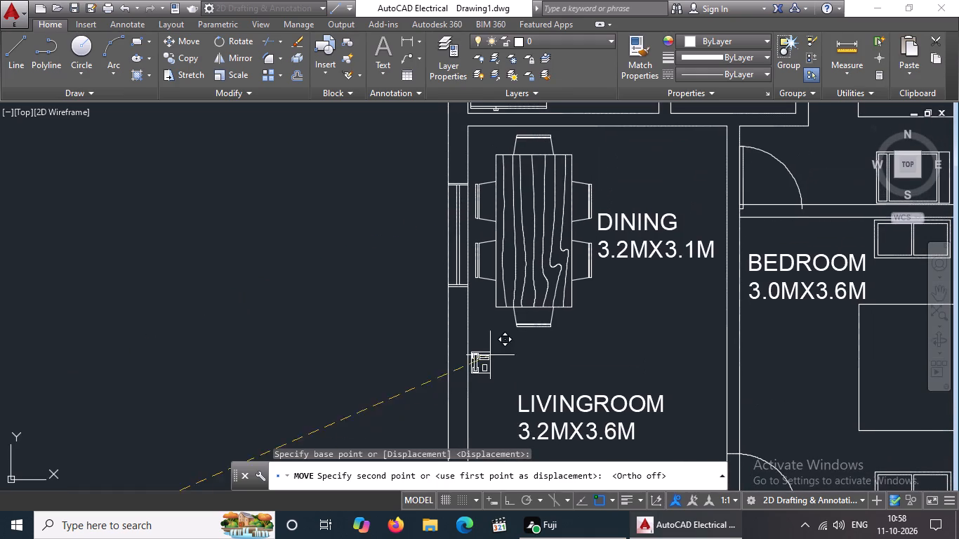
scroll(497, 307, "down", 3)
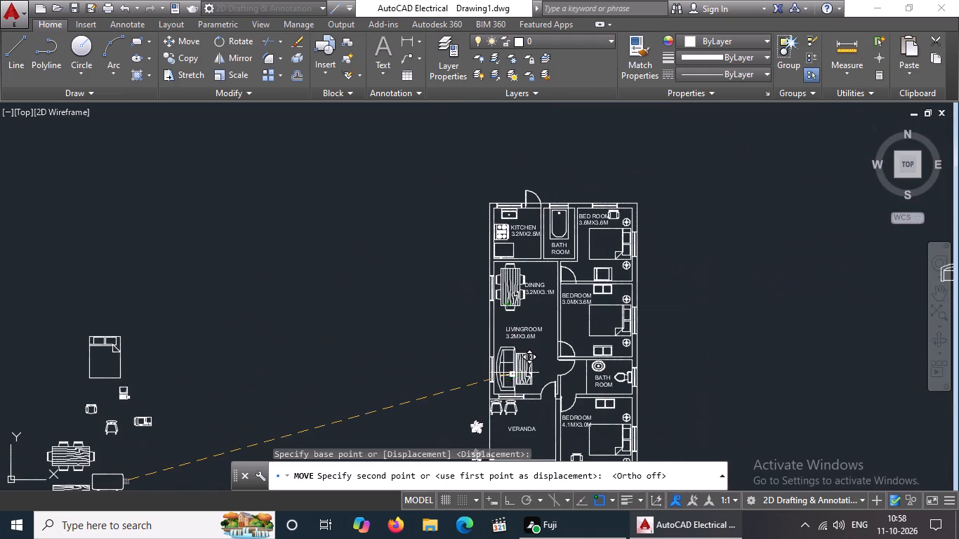
scroll(533, 392, "up", 3)
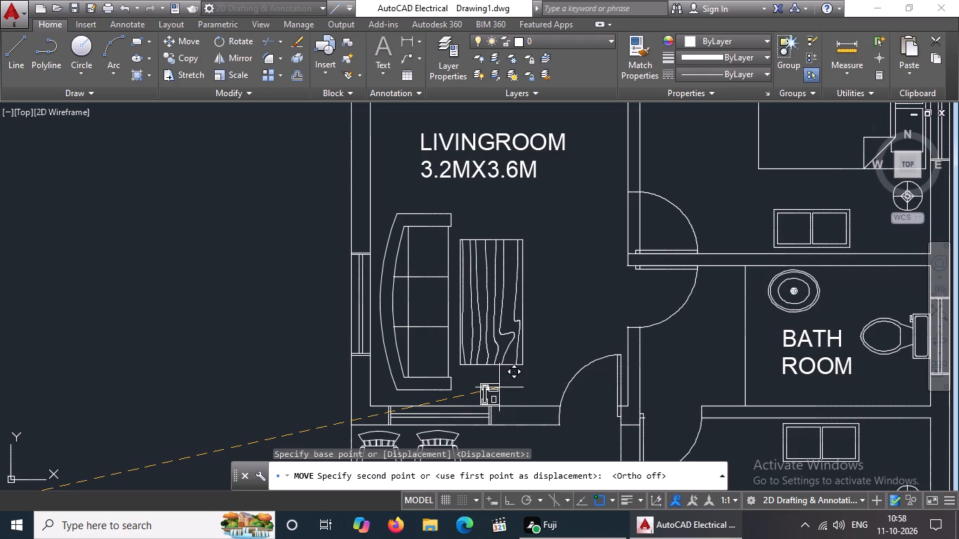
left_click(499, 387)
key("Escape")
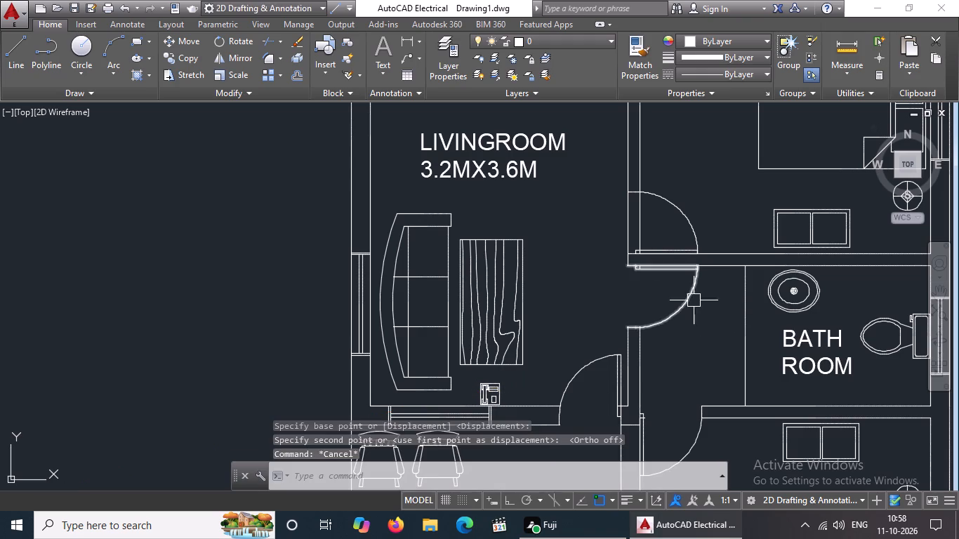
Delete the loose baby grand piano below the furniture blocks.
scroll(596, 311, "down", 4)
scroll(328, 366, "up", 2)
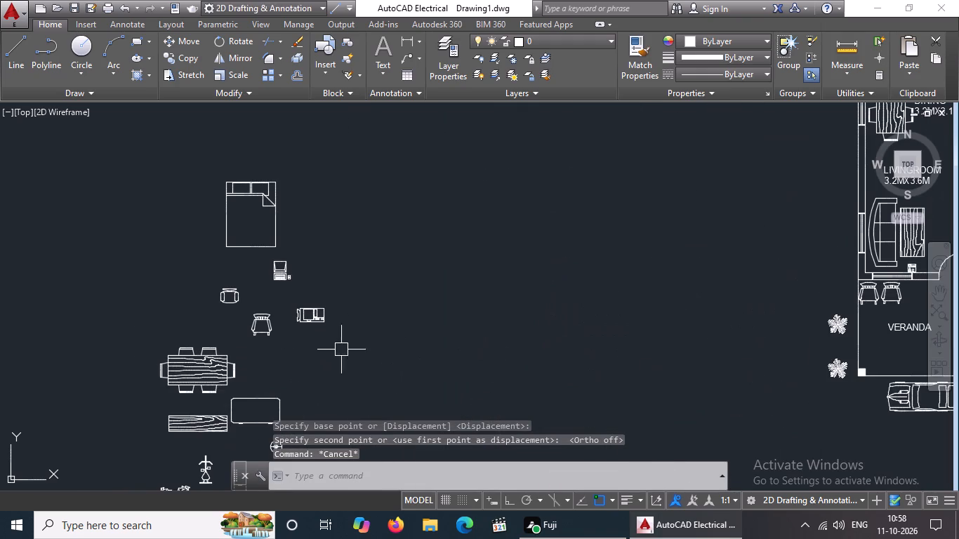
scroll(306, 242, "down", 1)
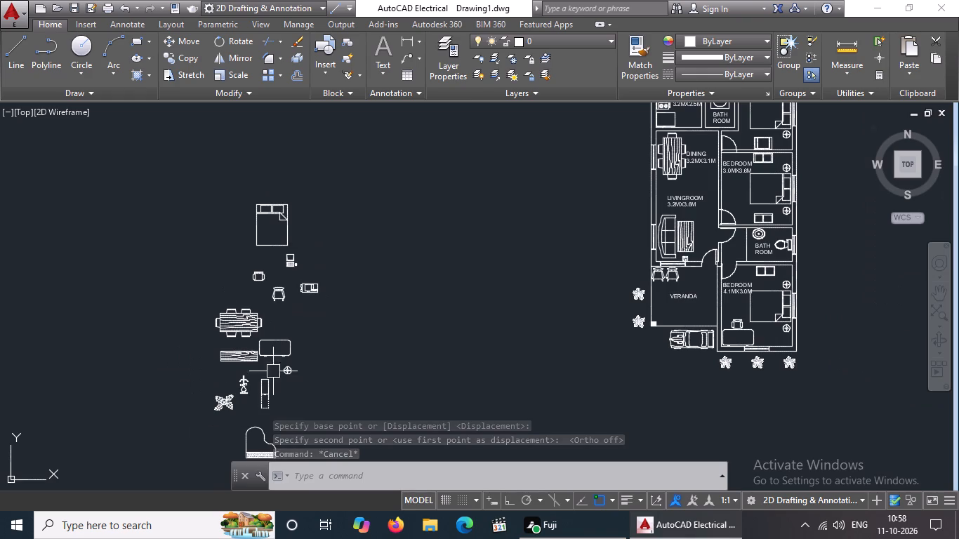
middle_click_drag(261, 420, 322, 333)
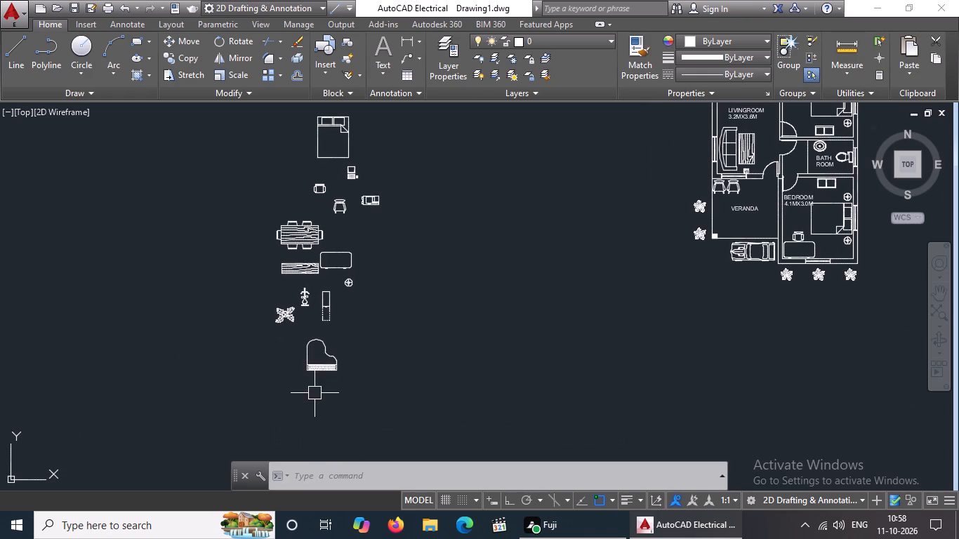
scroll(324, 362, "up", 3)
left_click_drag(306, 395, 315, 392)
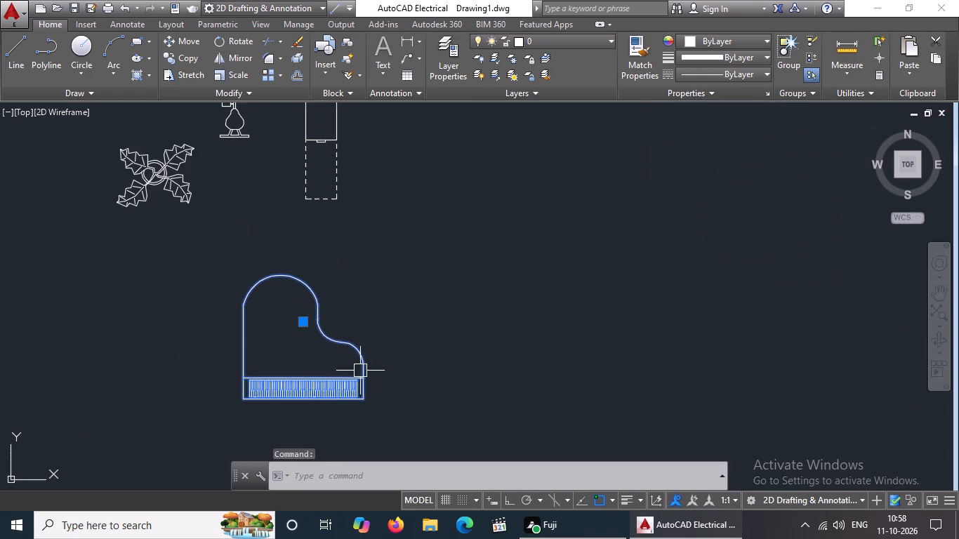
left_click(300, 321)
left_click(402, 296)
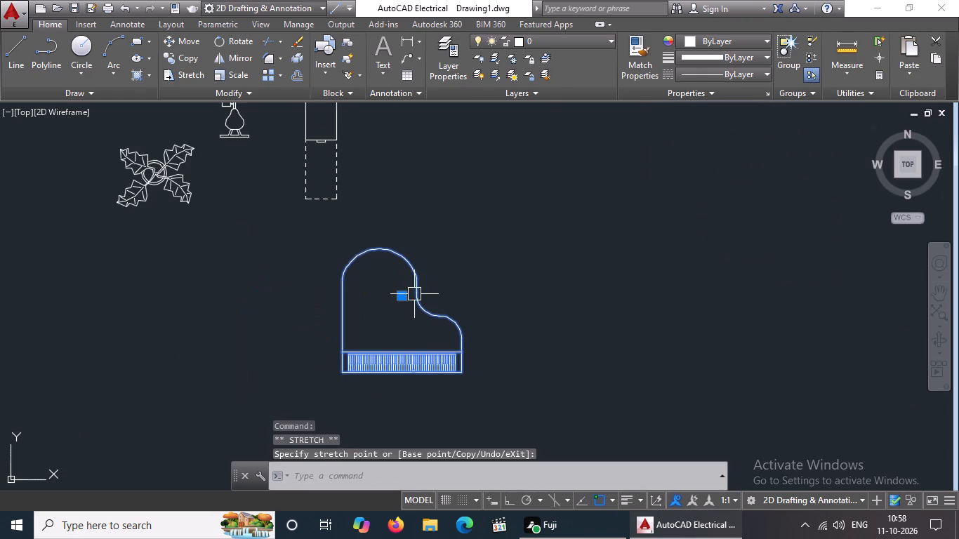
key("Delete")
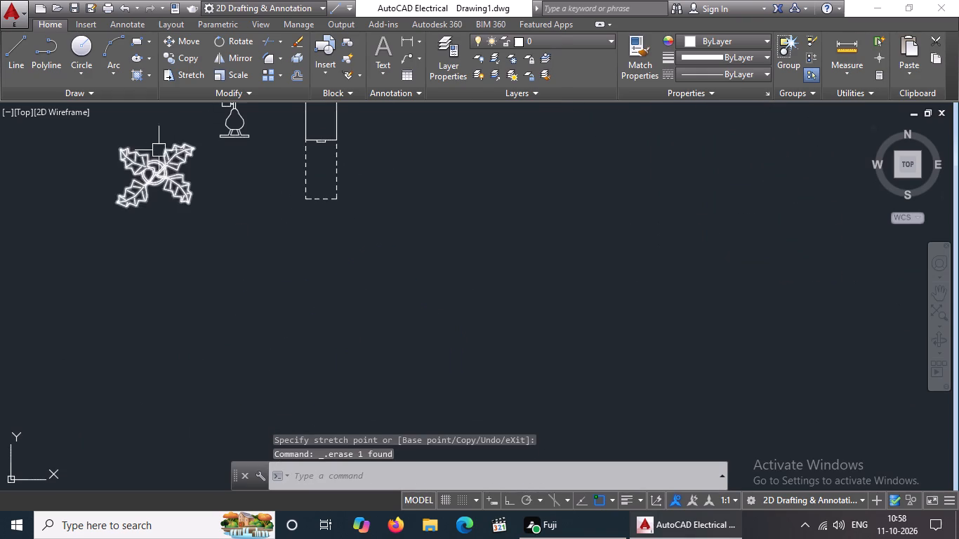
Move the loose rubber plant to just outside the east window of the 4.1MX3.0M bedroom.
left_click(153, 164)
double_click(173, 191)
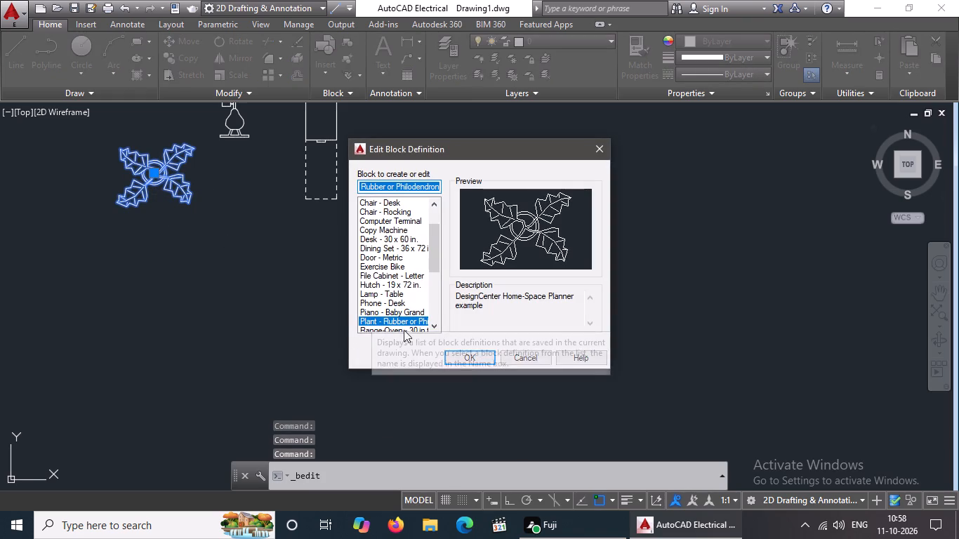
left_click(598, 145)
left_click(166, 175)
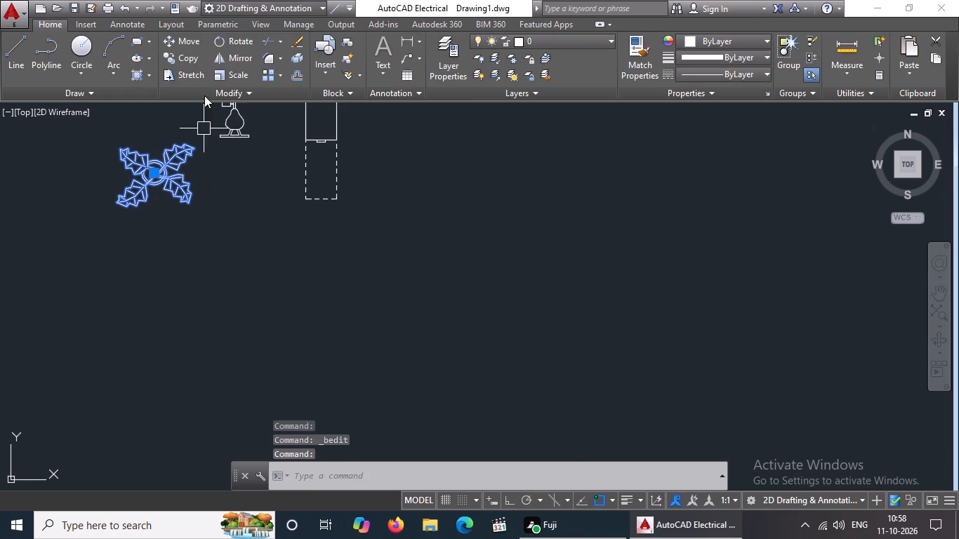
left_click(189, 42)
left_click(157, 172)
scroll(241, 194, "down", 4)
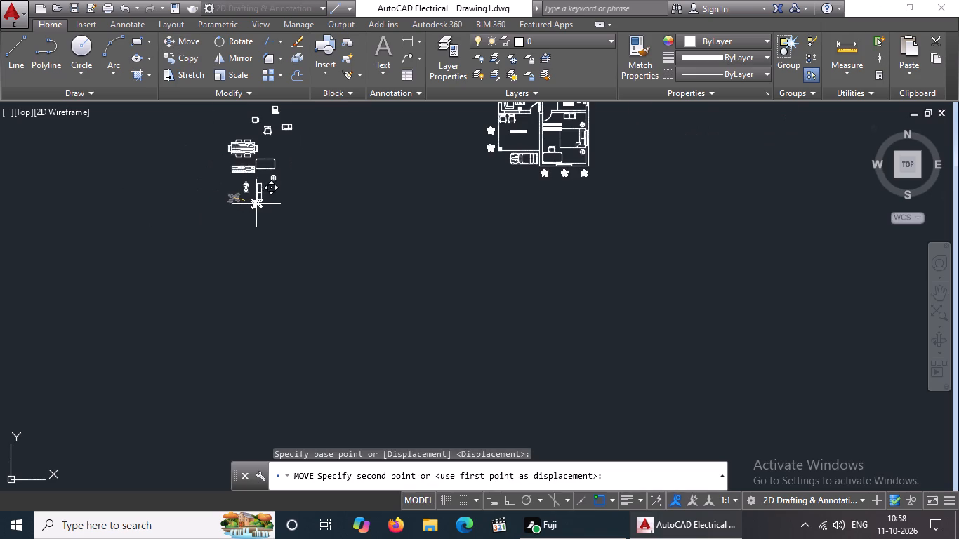
middle_click_drag(484, 189, 407, 406)
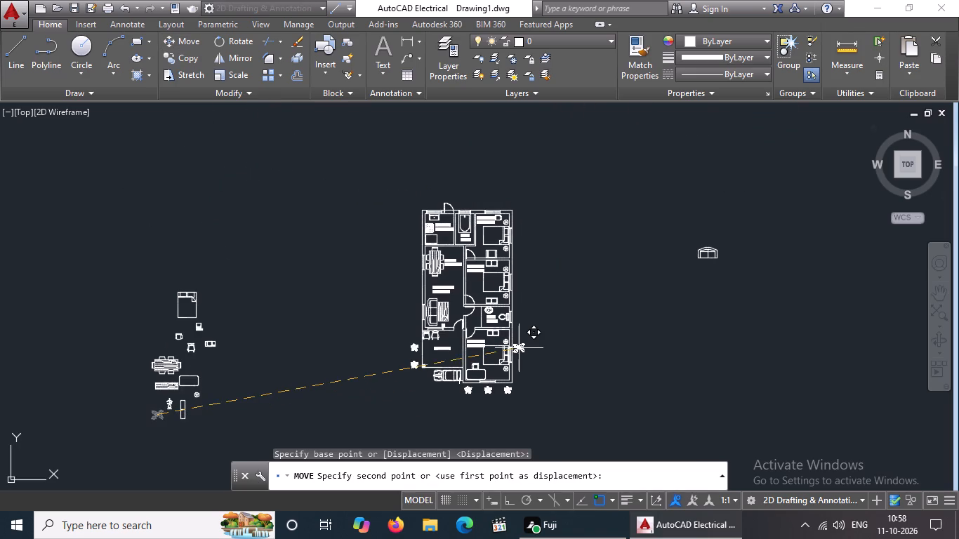
scroll(519, 348, "up", 2)
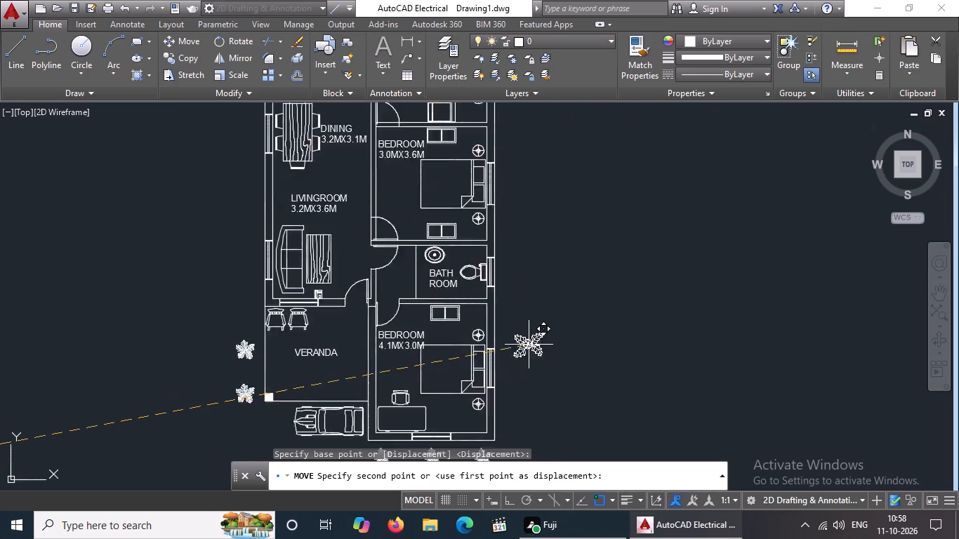
scroll(529, 345, "up", 1)
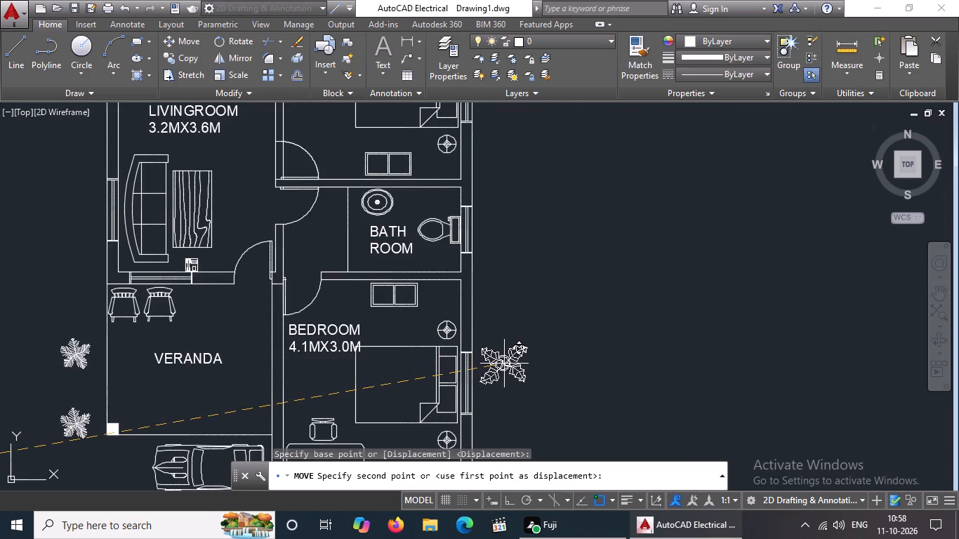
left_click(502, 364)
Delete the two palms outside the veranda's west side.
scroll(507, 385, "down", 2)
scroll(138, 330, "down", 2)
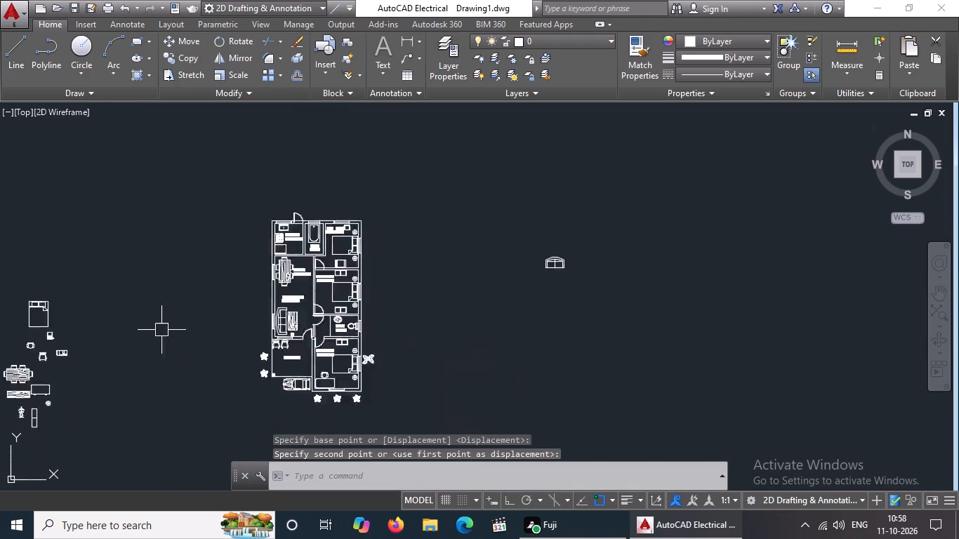
scroll(208, 331, "down", 1)
scroll(264, 377, "up", 2)
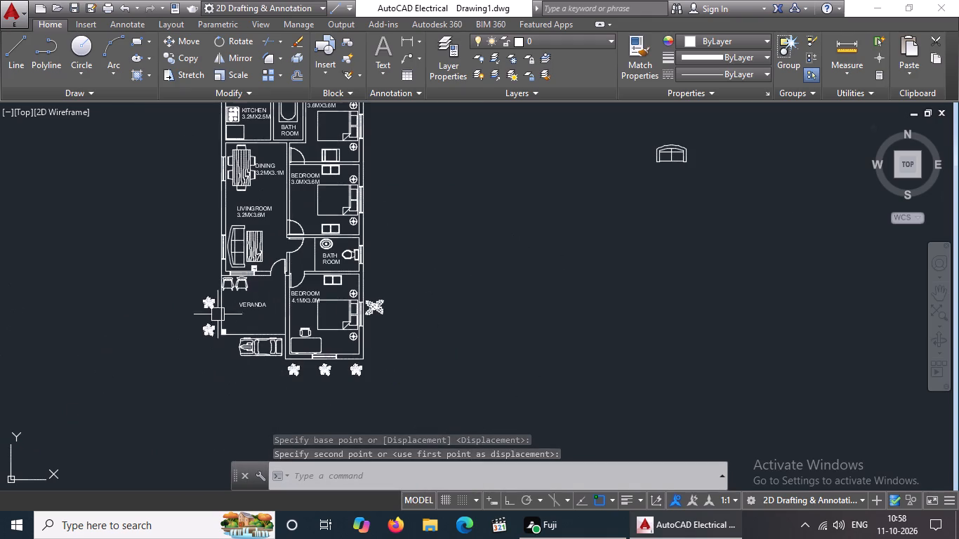
left_click(205, 307)
key("Delete")
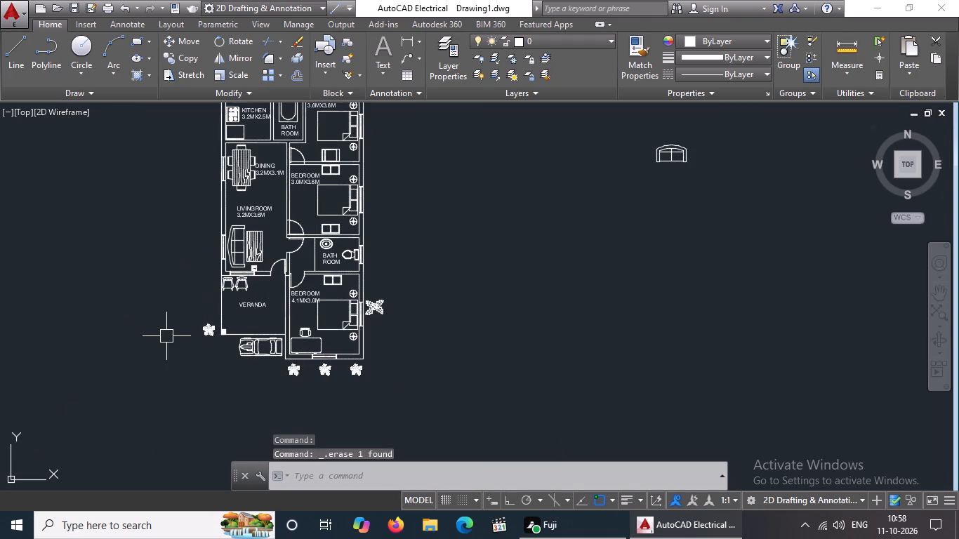
left_click(206, 331)
key("Delete")
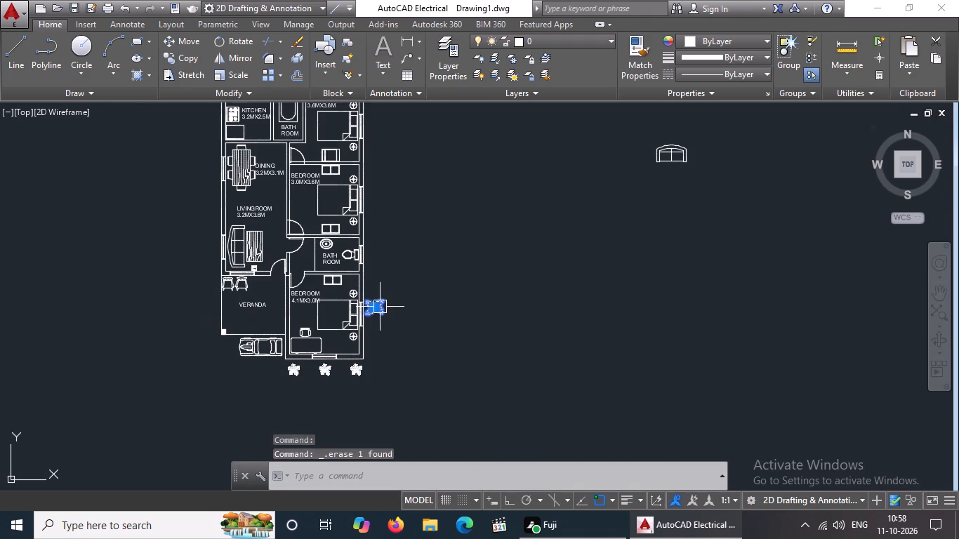
Copy the rubber plant with Ortho on, once straight south along the bedroom's east wall and once about 8.4 west, outside the veranda.
left_click(380, 307)
left_click(181, 57)
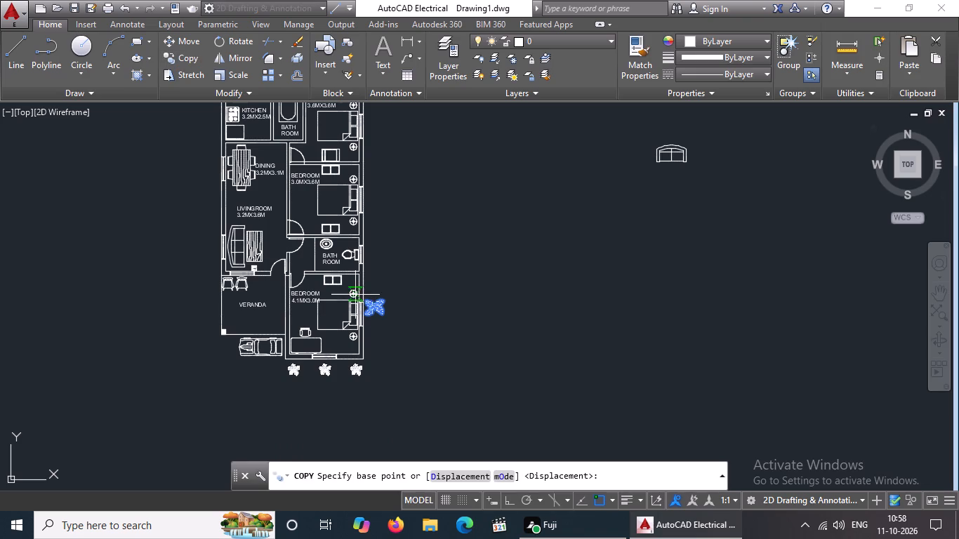
left_click(512, 504)
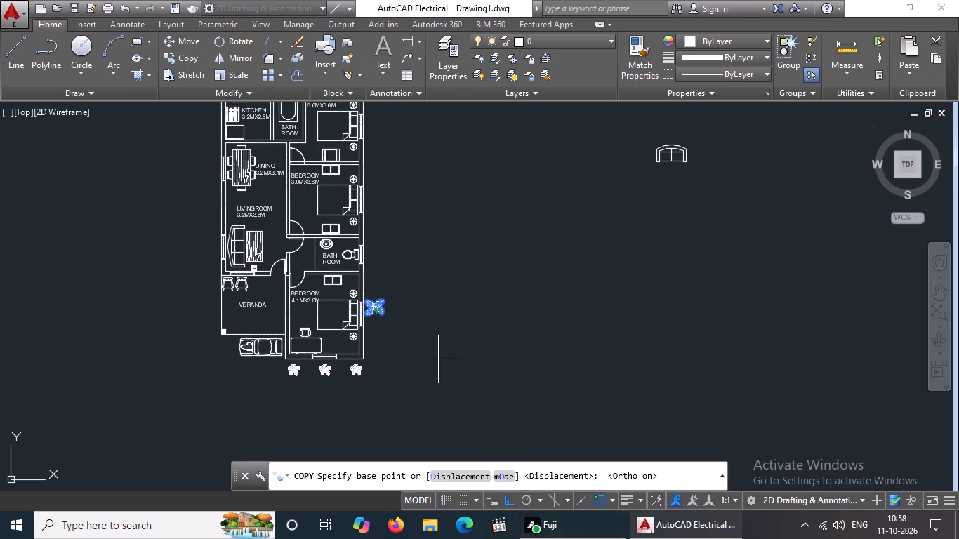
left_click(381, 302)
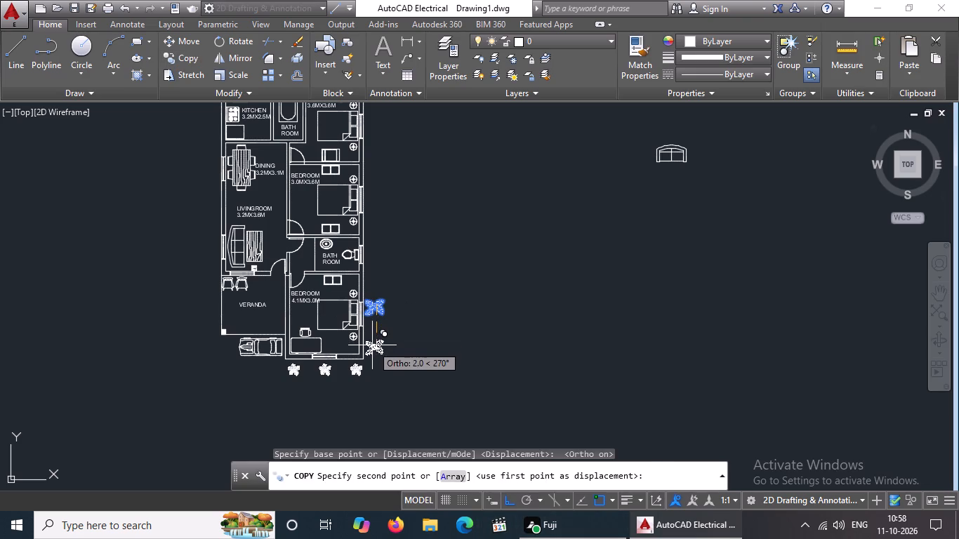
left_click(375, 340)
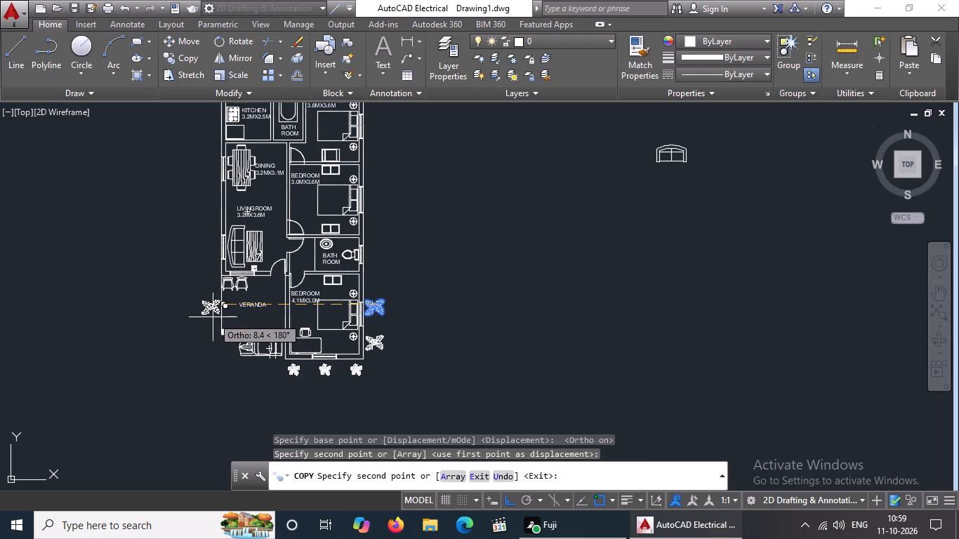
left_click(211, 317)
key("Escape")
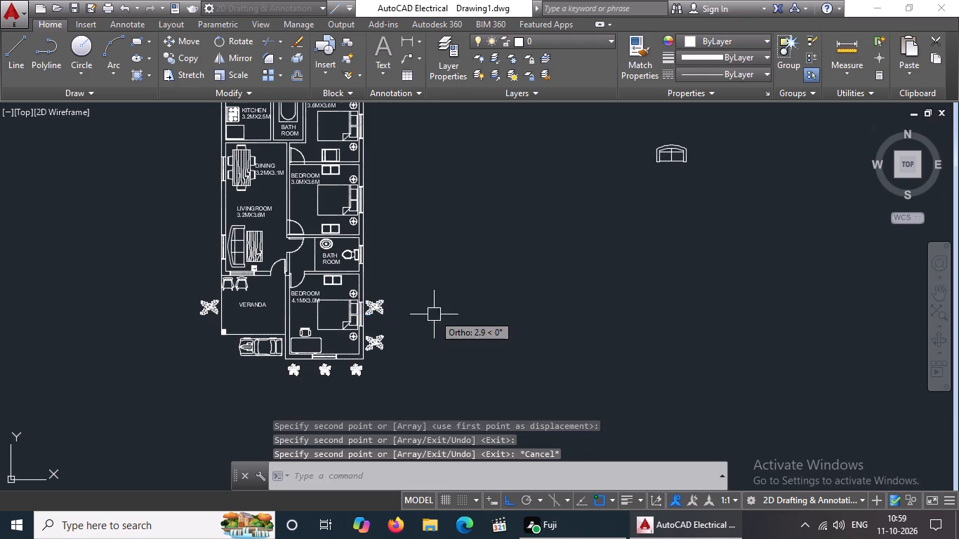
Move the rubber plant west of the veranda about 1.8 straight south, beside the veranda's southwest corner.
left_click(201, 309)
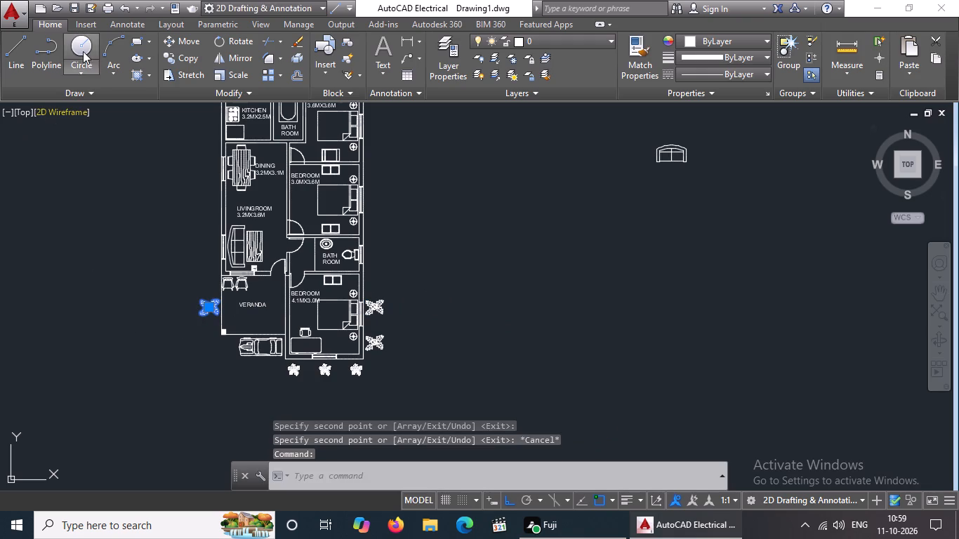
left_click(194, 46)
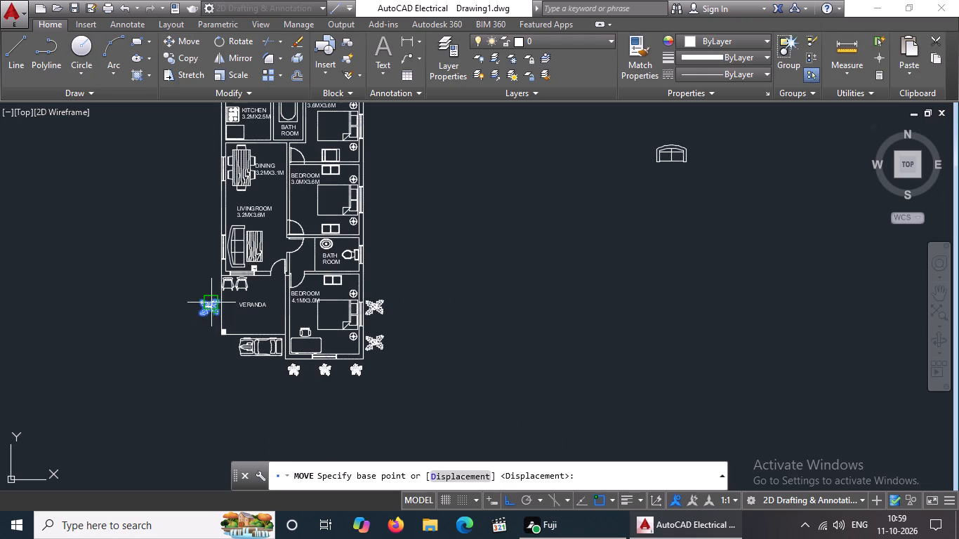
left_click(211, 302)
scroll(209, 340, "up", 2)
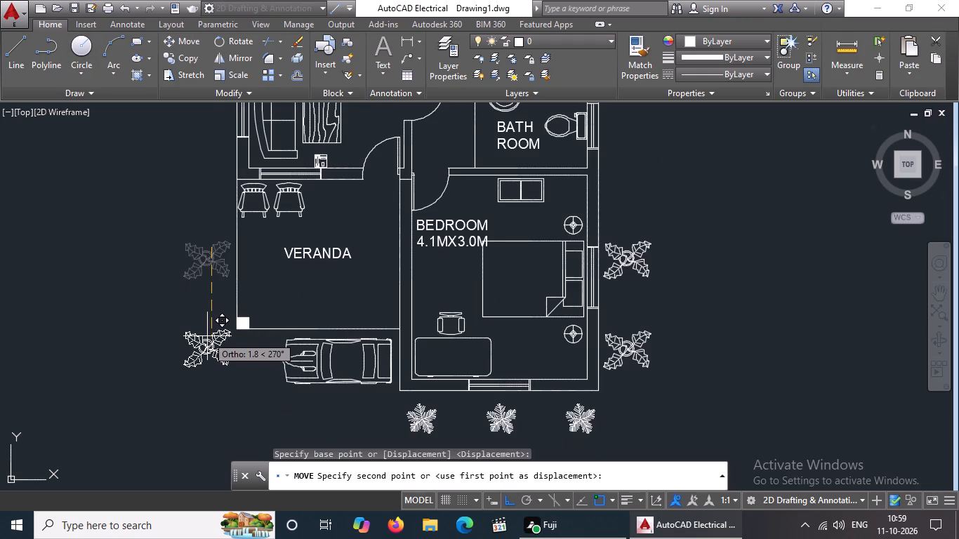
left_click(207, 336)
Copy the rubber plant at the veranda's southwest corner straight north along the veranda's west side, level with the northern plant outside the bedroom.
left_click(216, 352)
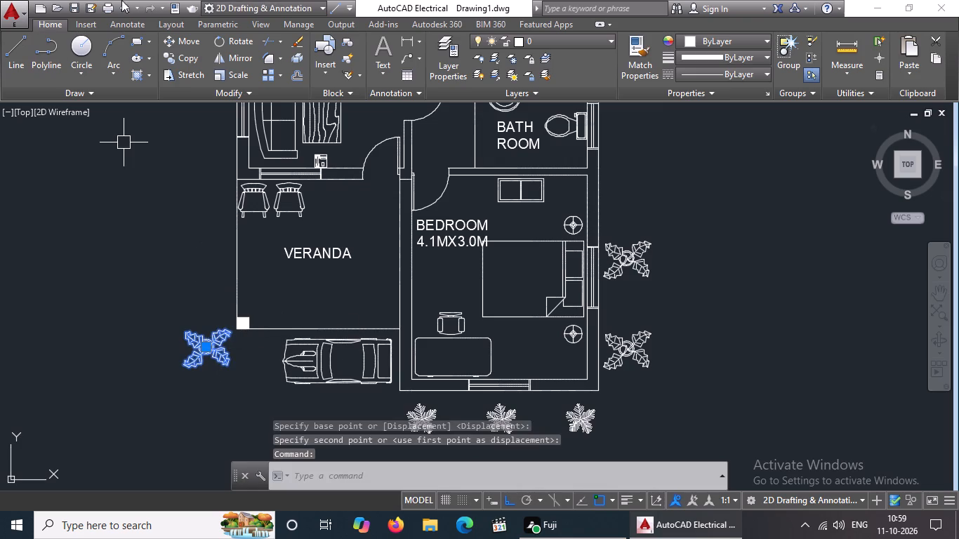
left_click(187, 60)
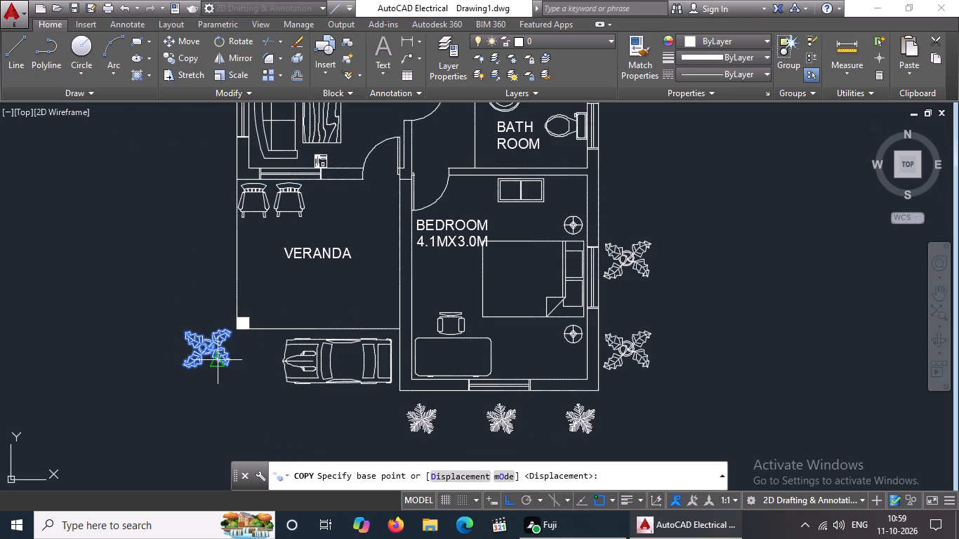
left_click(203, 350)
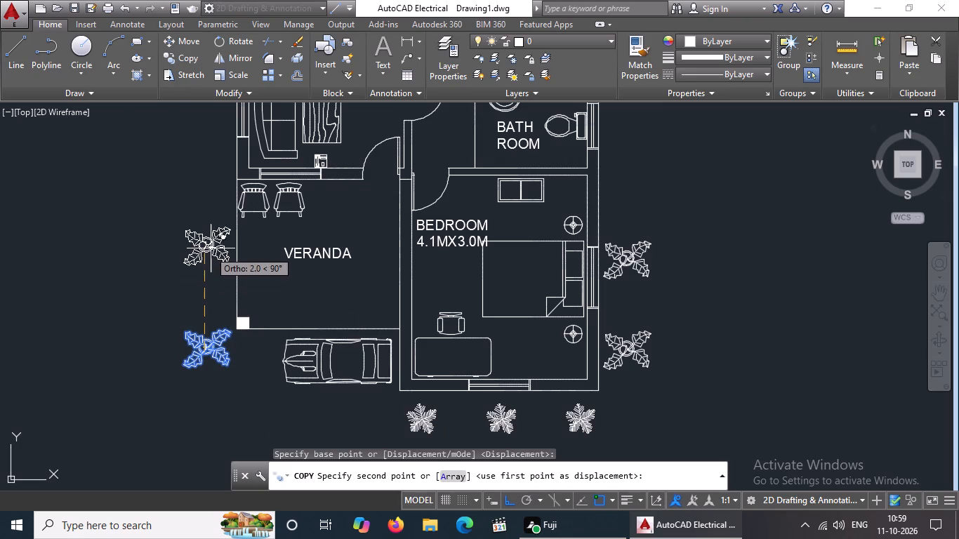
left_click(211, 260)
scroll(383, 232, "down", 1)
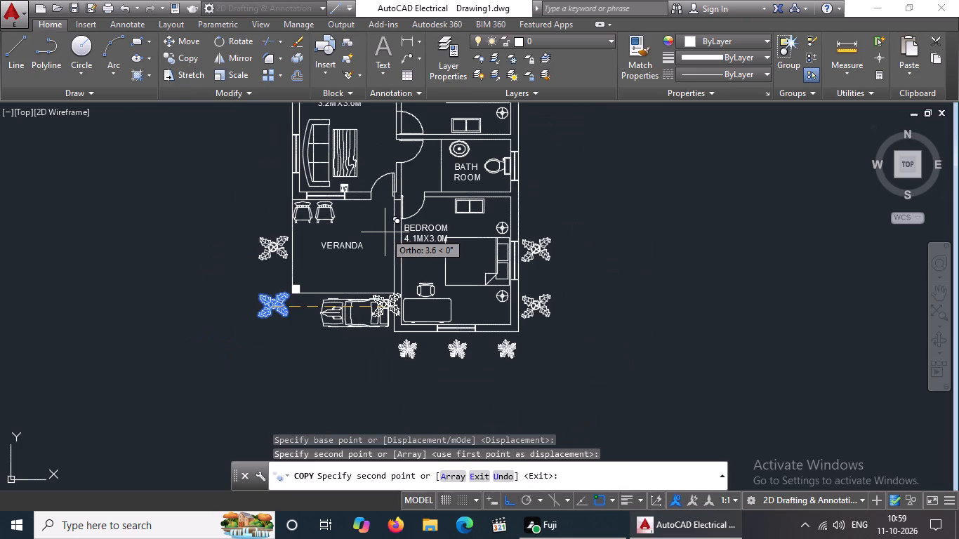
key("Escape")
key("Escape")
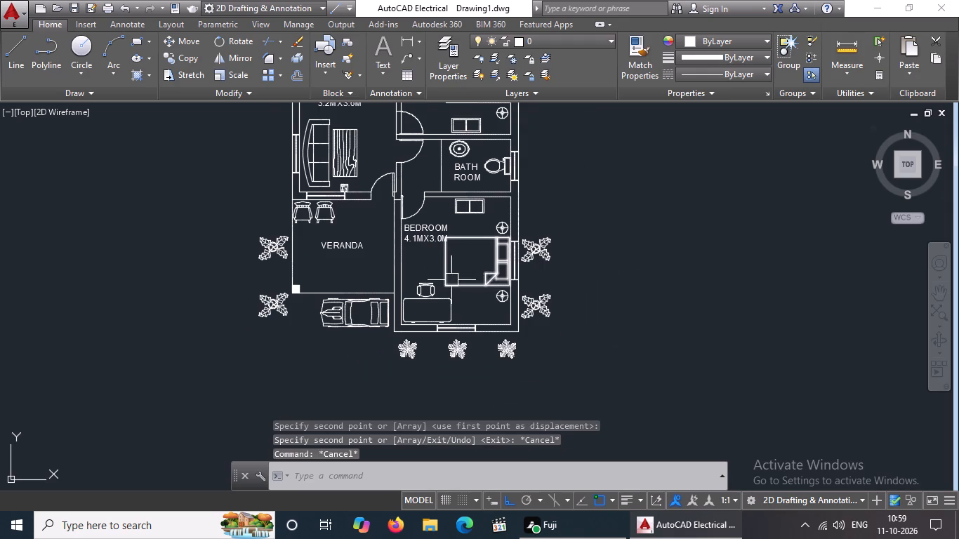
Move the rubber plant beside the veranda's southwest corner about 0.3 straight north.
scroll(465, 274, "down", 2)
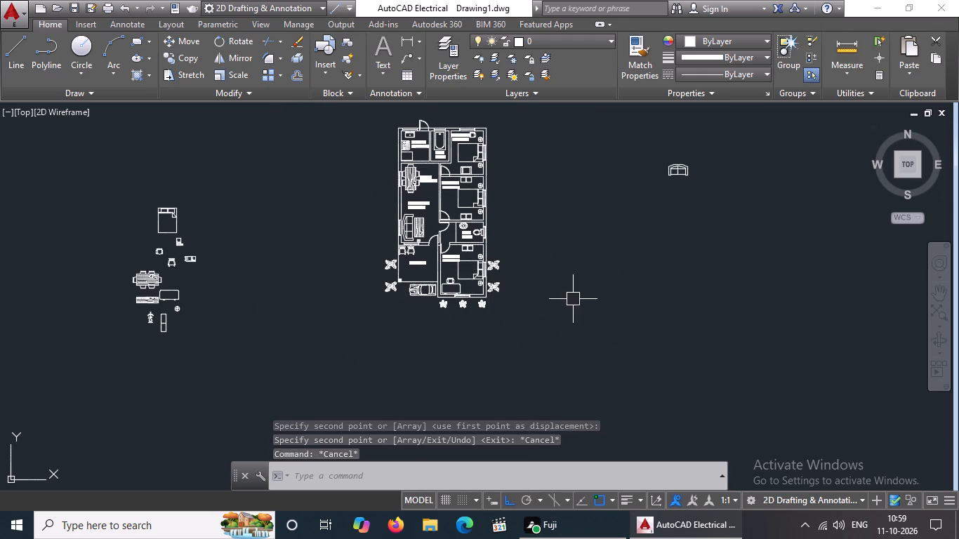
left_click(388, 291)
left_click(178, 41)
scroll(350, 241, "up", 2)
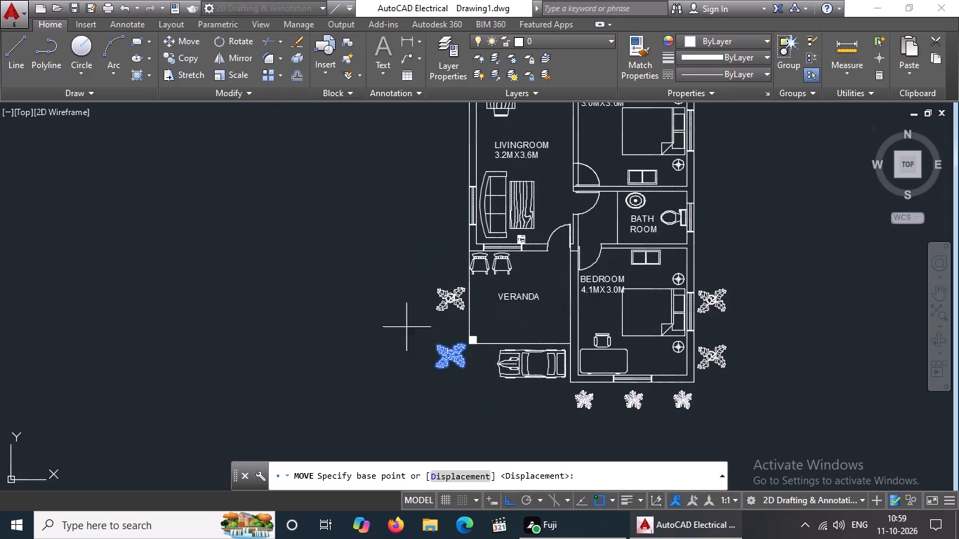
left_click(454, 350)
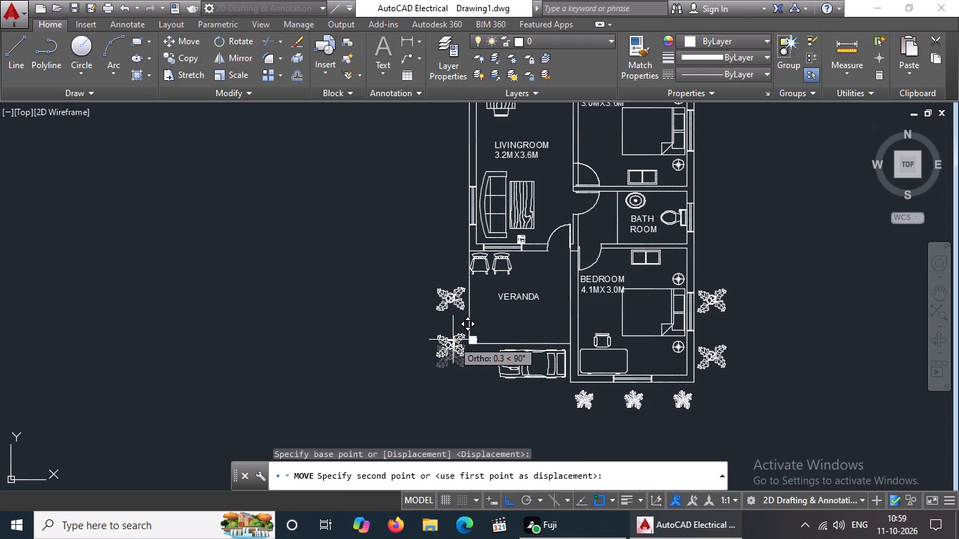
left_click(453, 340)
Move the southern rubber plant outside the bedroom's east wall slightly straight north, level with the plant at the veranda's southwest corner.
double_click(717, 361)
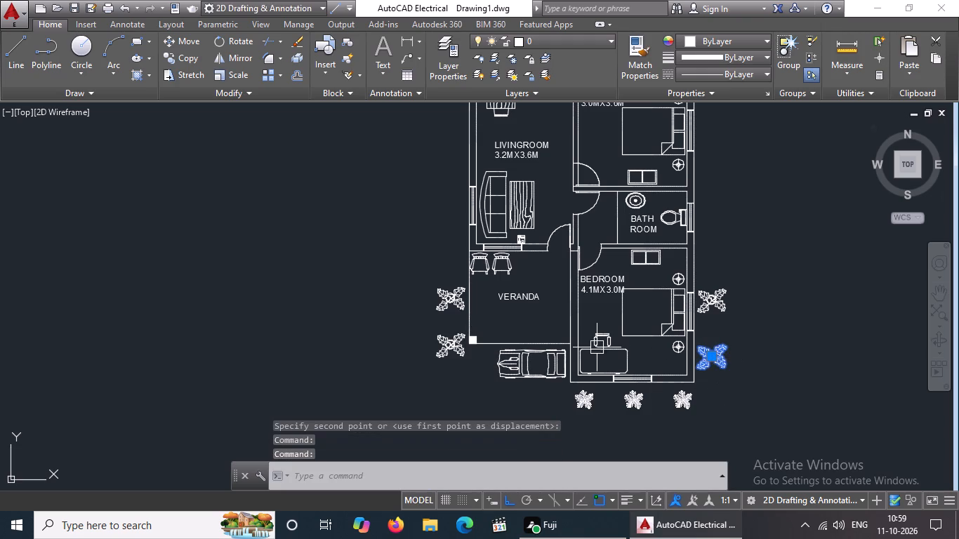
left_click(196, 39)
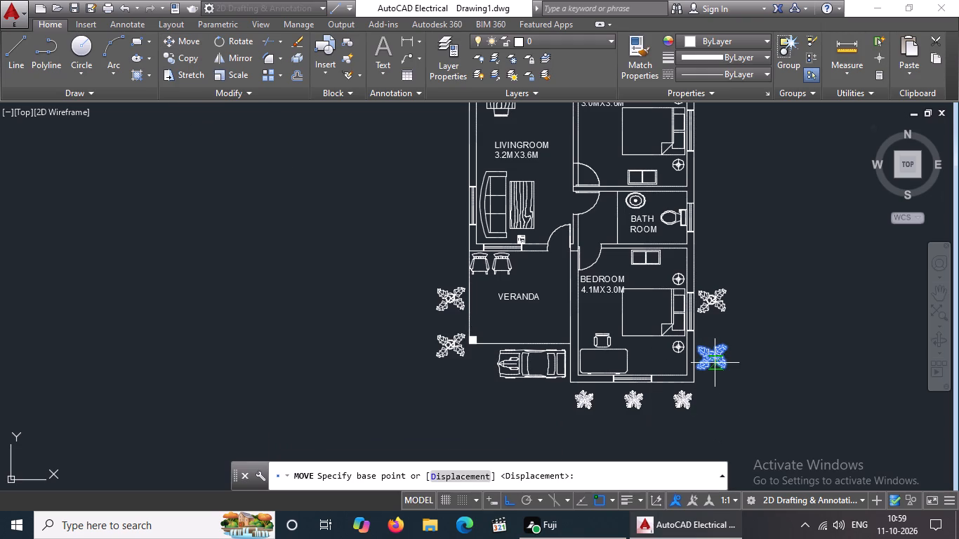
left_click(715, 359)
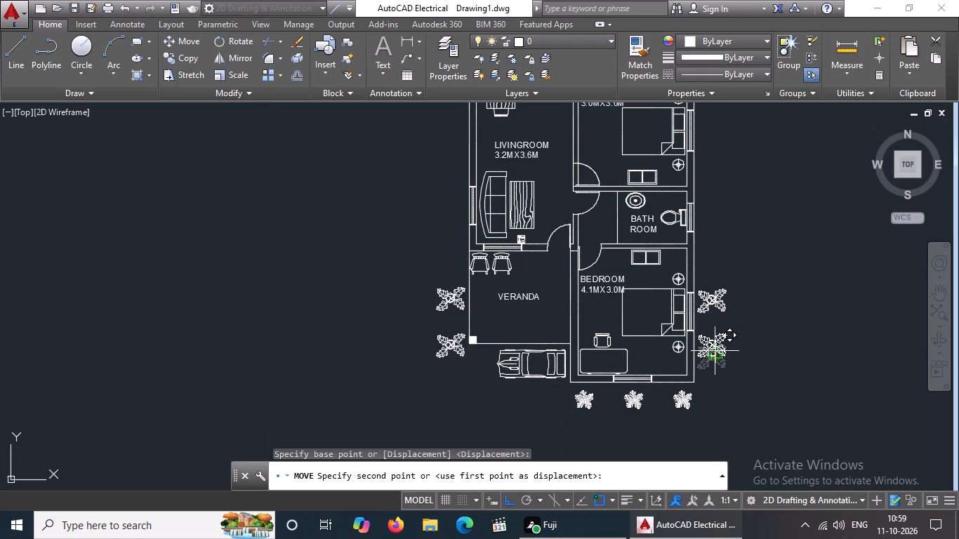
left_click(715, 350)
scroll(746, 367, "down", 1)
key("Escape")
key("Escape")
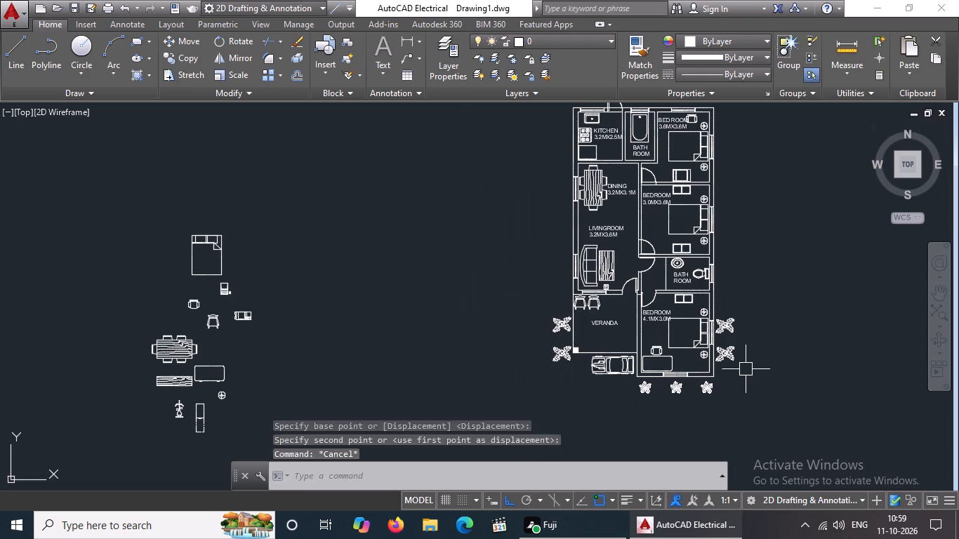
Delete the loose roundback sofa block lying east of the floor plan.
scroll(704, 344, "down", 2)
scroll(751, 348, "up", 1)
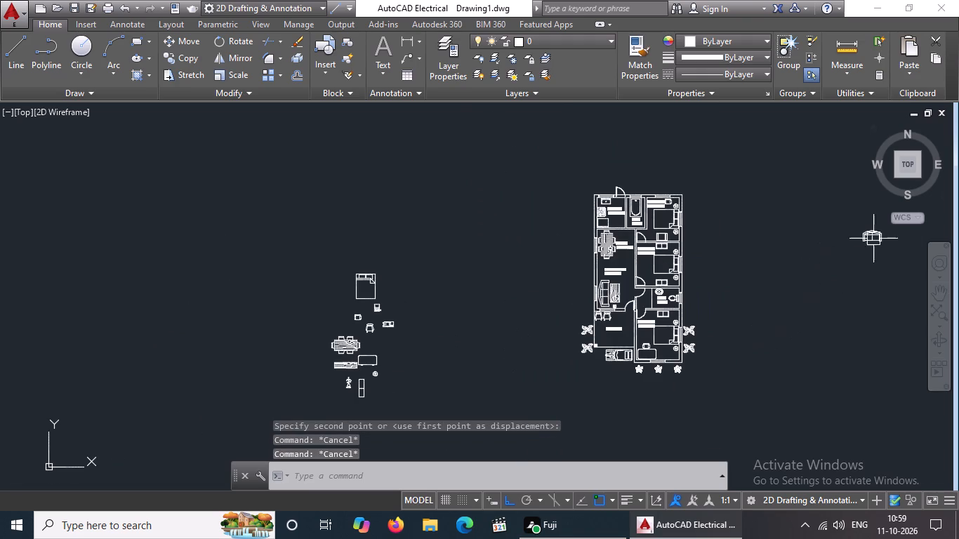
double_click(875, 236)
key("Delete")
key("Delete")
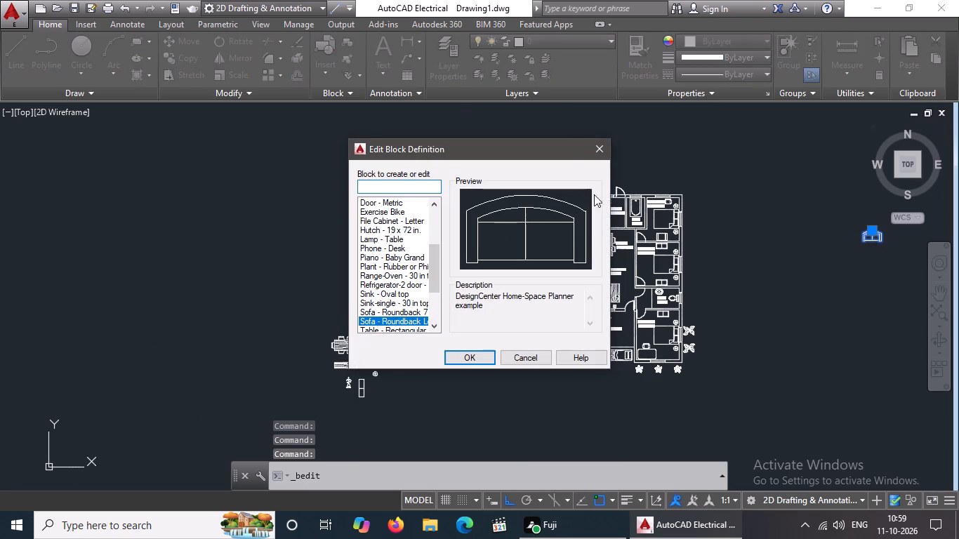
left_click(597, 146)
left_click(868, 235)
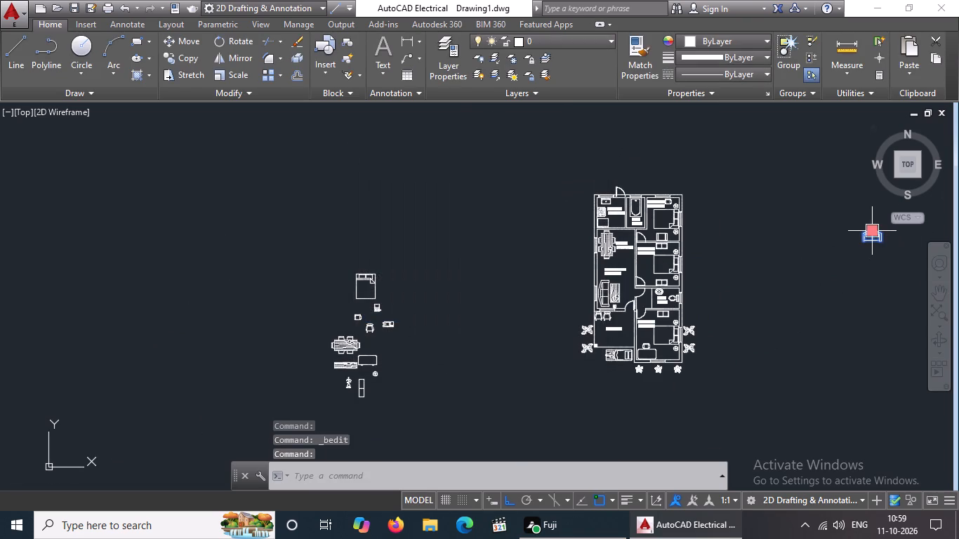
key("Delete")
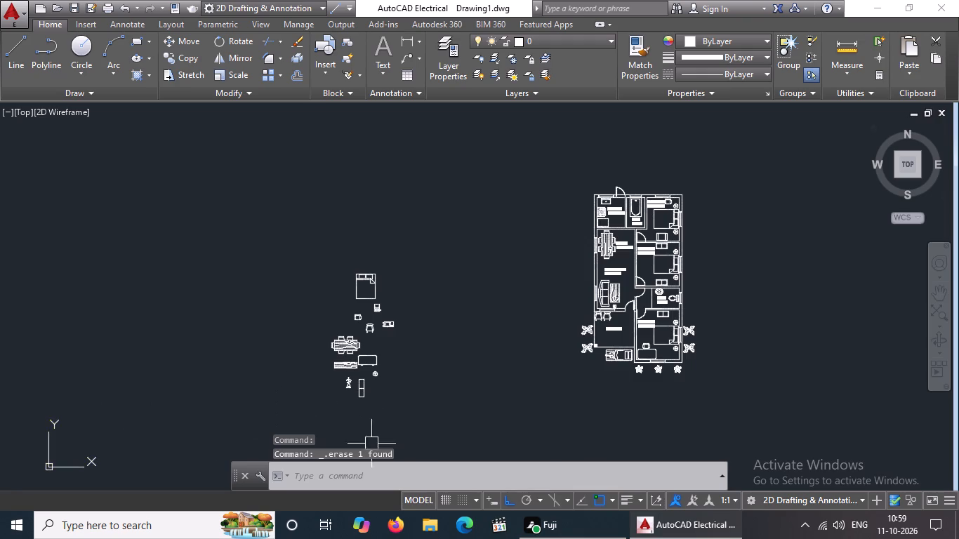
Delete the tall narrow rectangular block at the south end of the spare furniture group.
scroll(381, 416, "up", 2)
left_click(333, 352)
key("Delete")
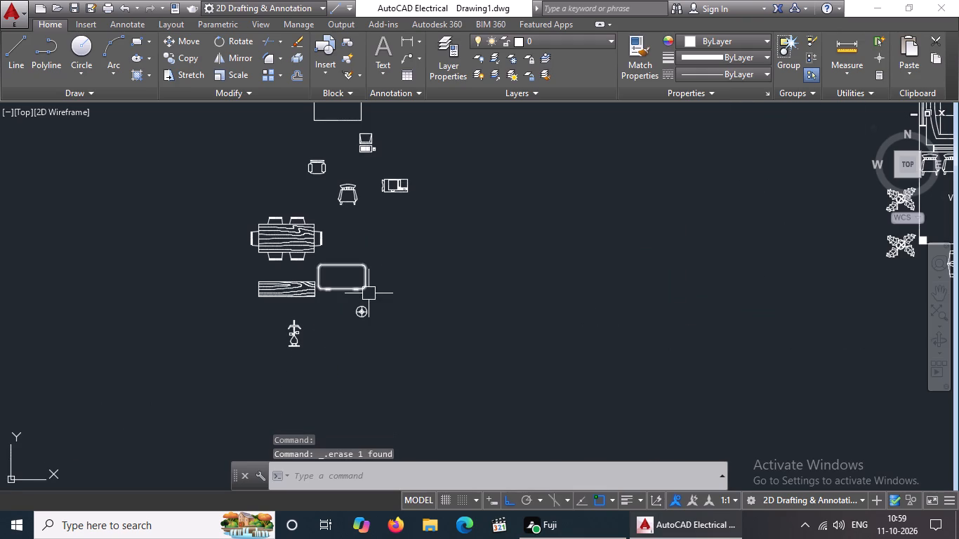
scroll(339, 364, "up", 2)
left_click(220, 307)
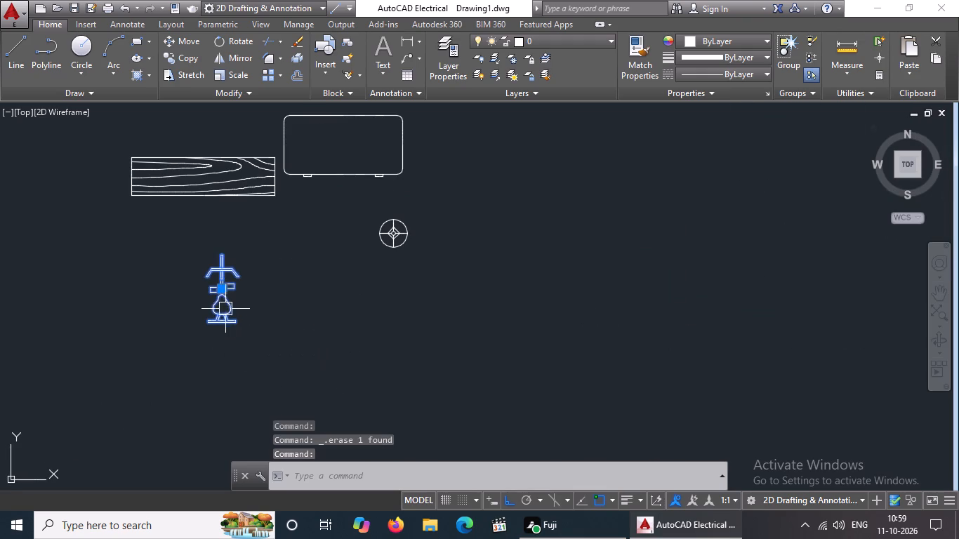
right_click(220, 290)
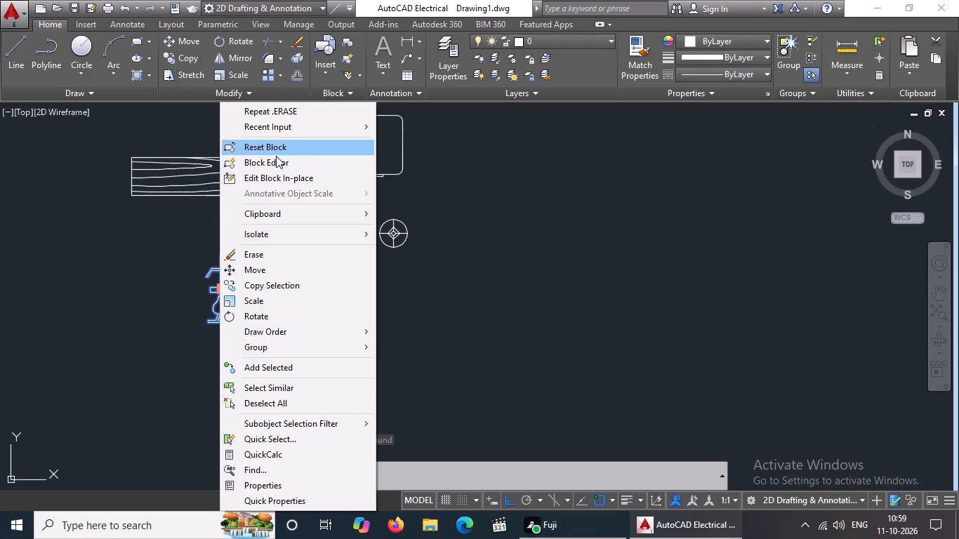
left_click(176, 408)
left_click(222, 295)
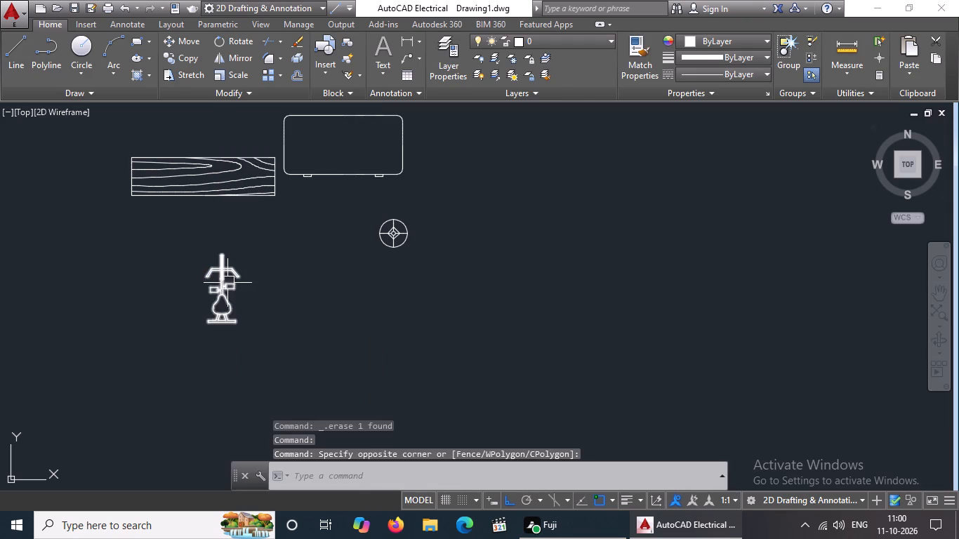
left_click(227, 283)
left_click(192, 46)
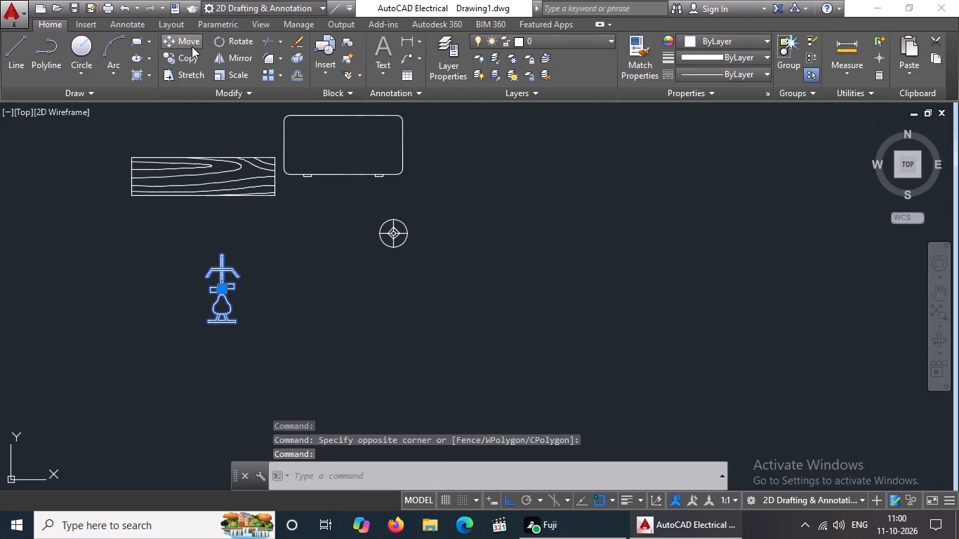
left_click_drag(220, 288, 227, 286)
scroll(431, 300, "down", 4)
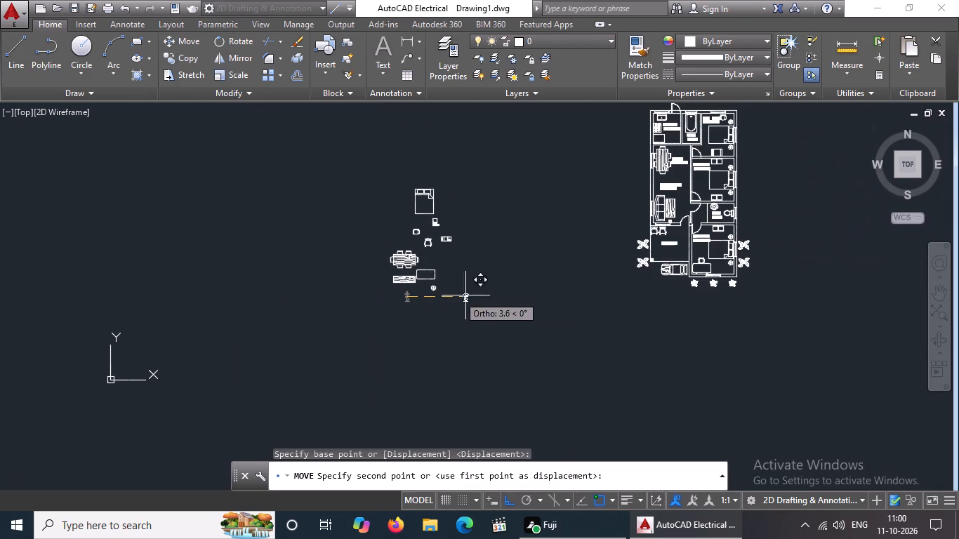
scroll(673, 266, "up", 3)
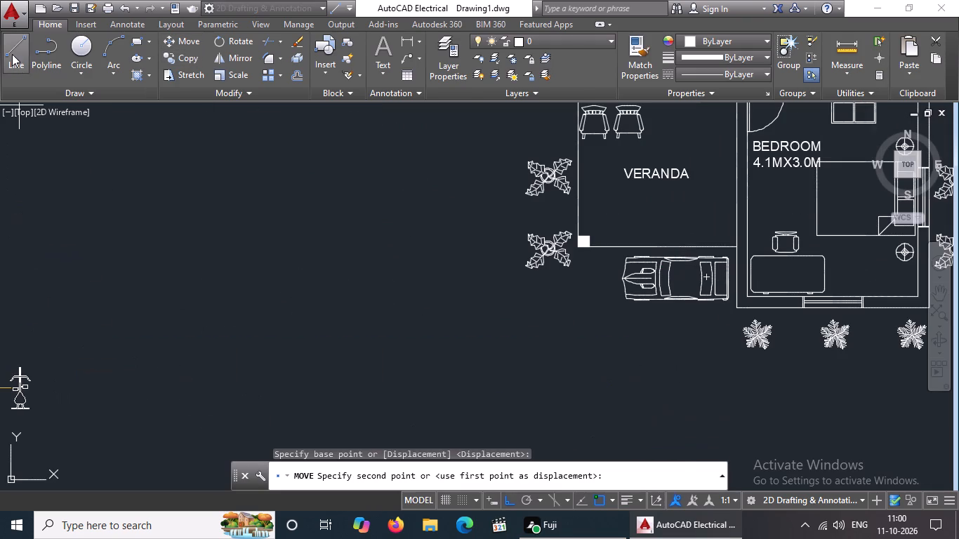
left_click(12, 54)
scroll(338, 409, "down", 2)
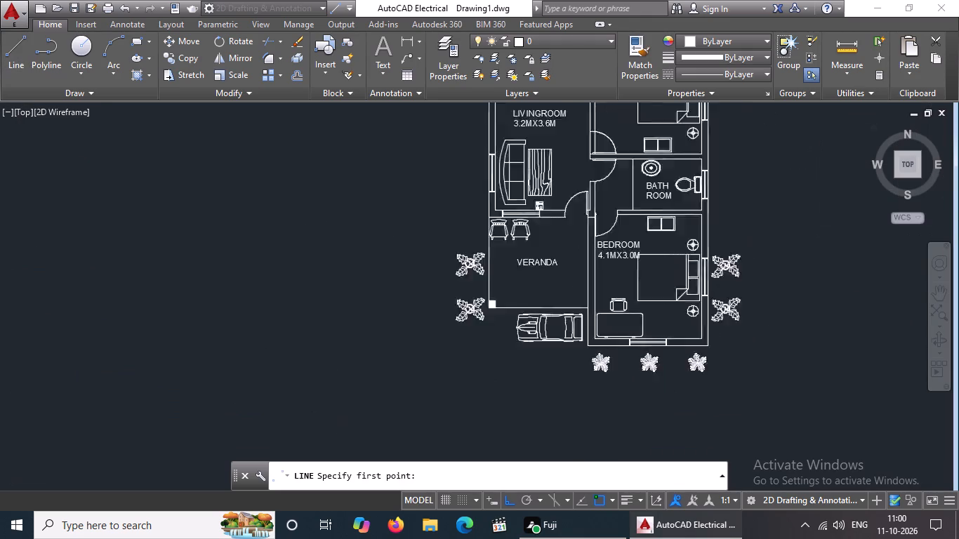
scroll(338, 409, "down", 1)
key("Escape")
Move the exercise bike from the spare furniture straight east, to the open area south of the car.
scroll(199, 404, "up", 2)
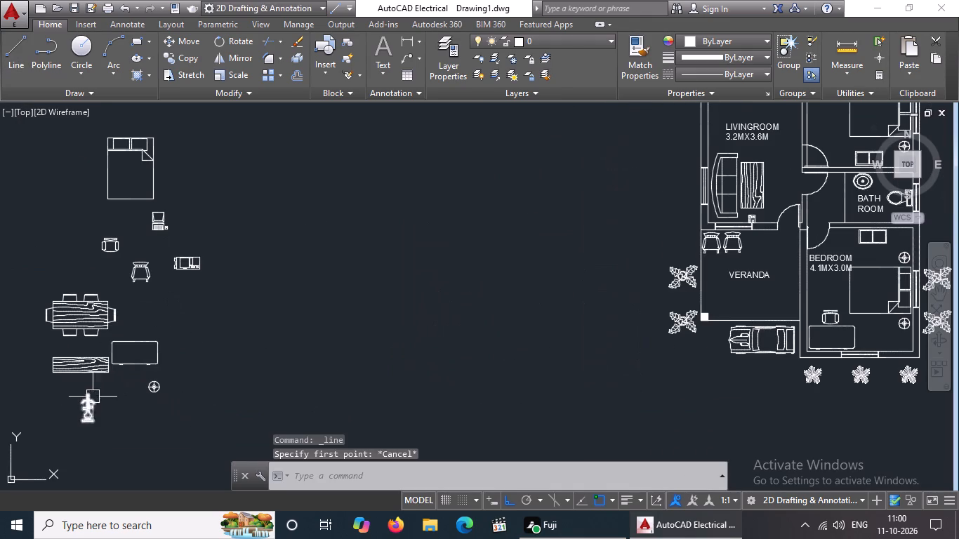
left_click(86, 407)
left_click(186, 39)
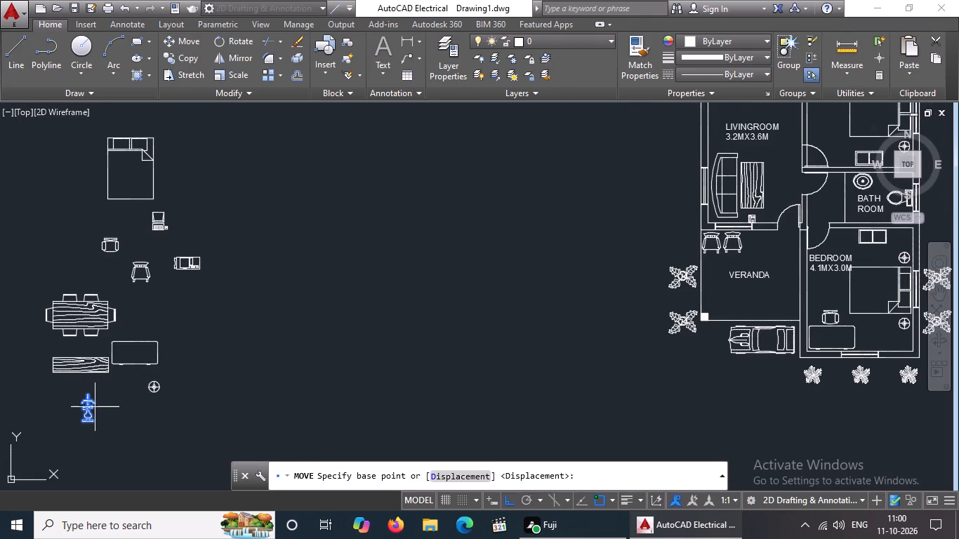
left_click_drag(91, 408, 101, 407)
left_click(777, 372)
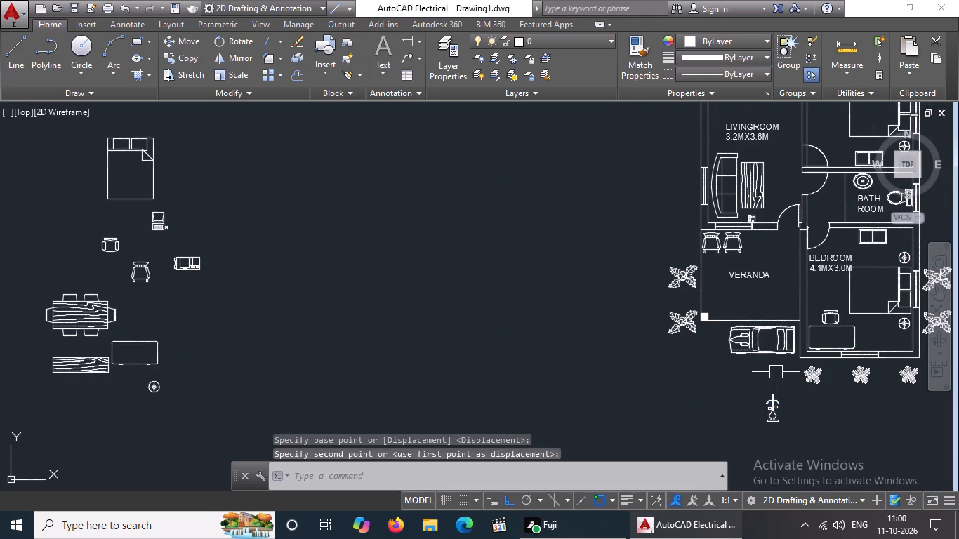
key("Escape")
Rotate the exercise bike south of the car counterclockwise to a diagonal orientation.
left_click(773, 412)
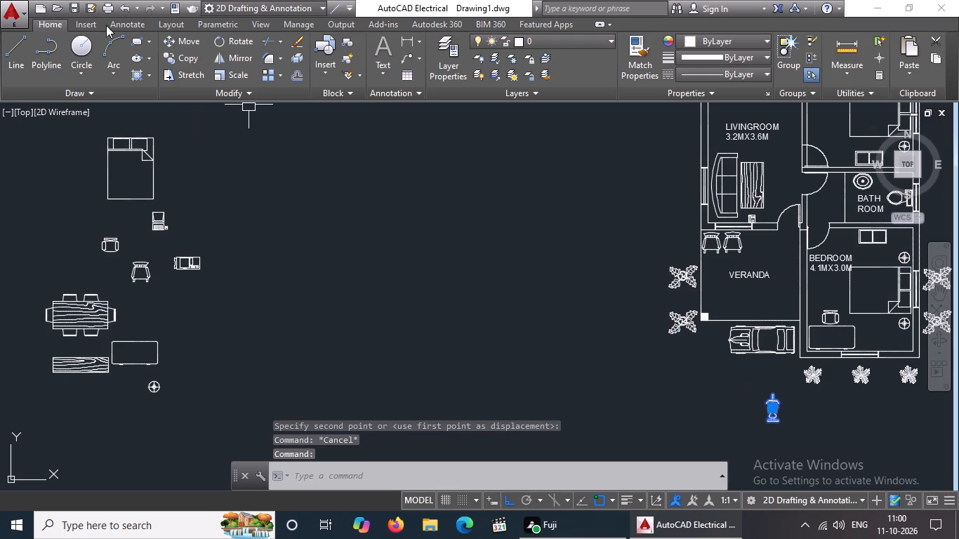
left_click_drag(224, 36, 229, 42)
left_click(779, 411)
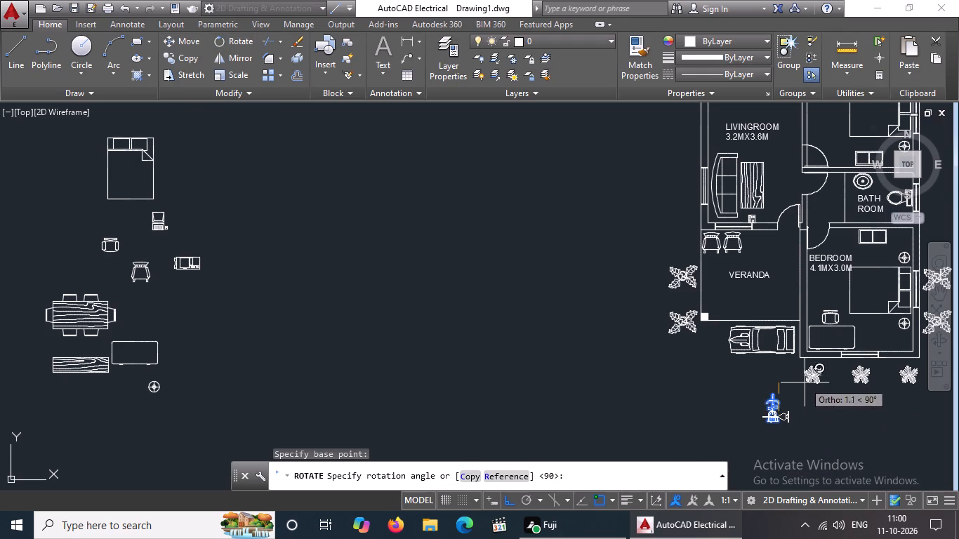
left_click(806, 383)
left_click(769, 418)
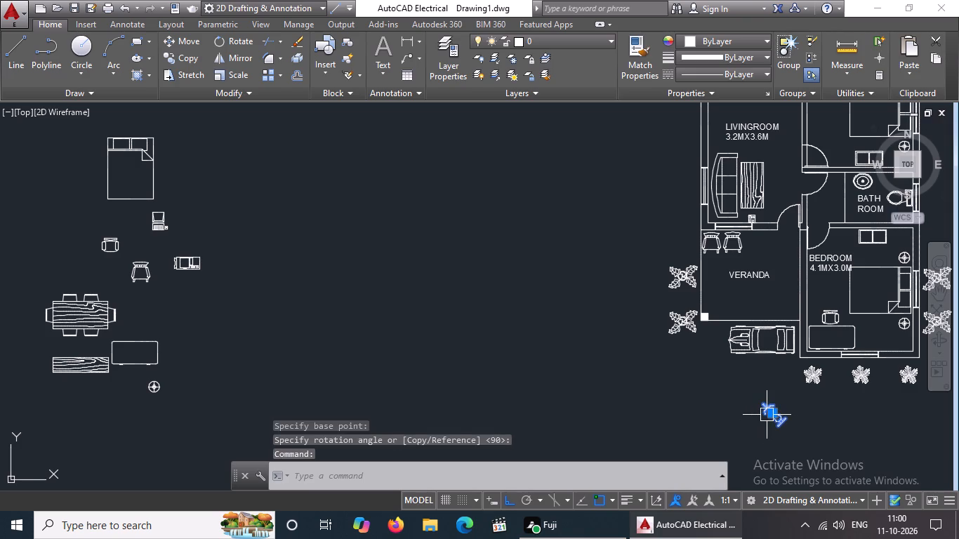
key("Escape")
Rotate the exercise bike south of the car counterclockwise from its diagonal orientation until it lies parallel to the car.
left_click(776, 415)
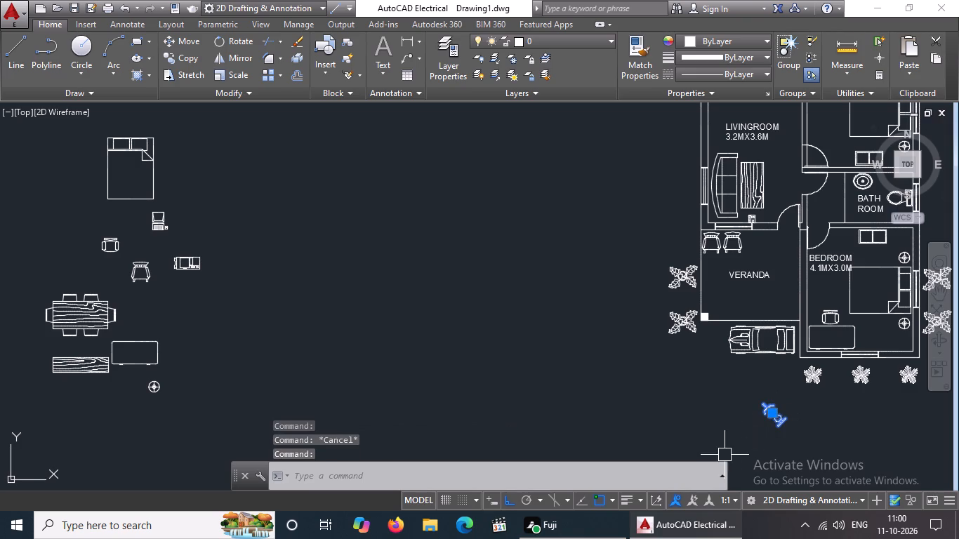
left_click(230, 32)
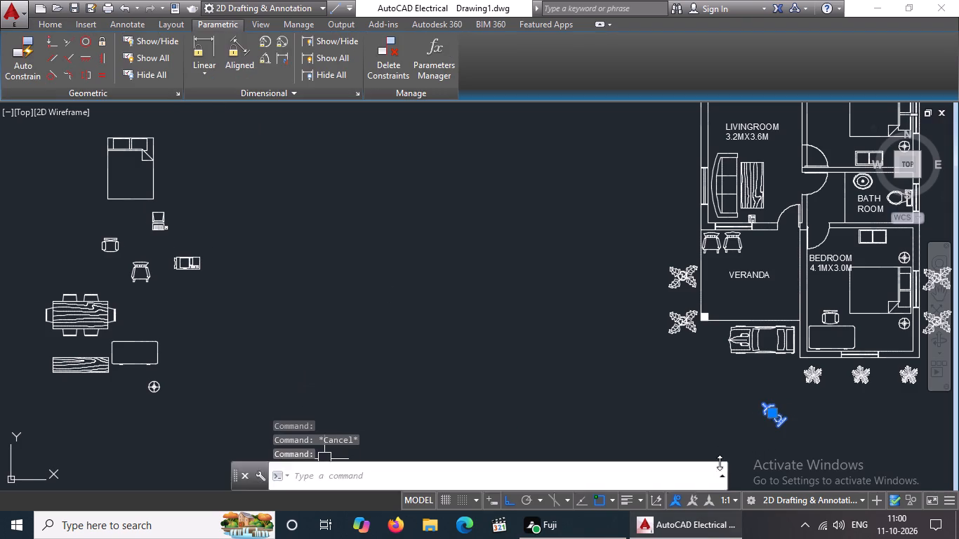
left_click(509, 500)
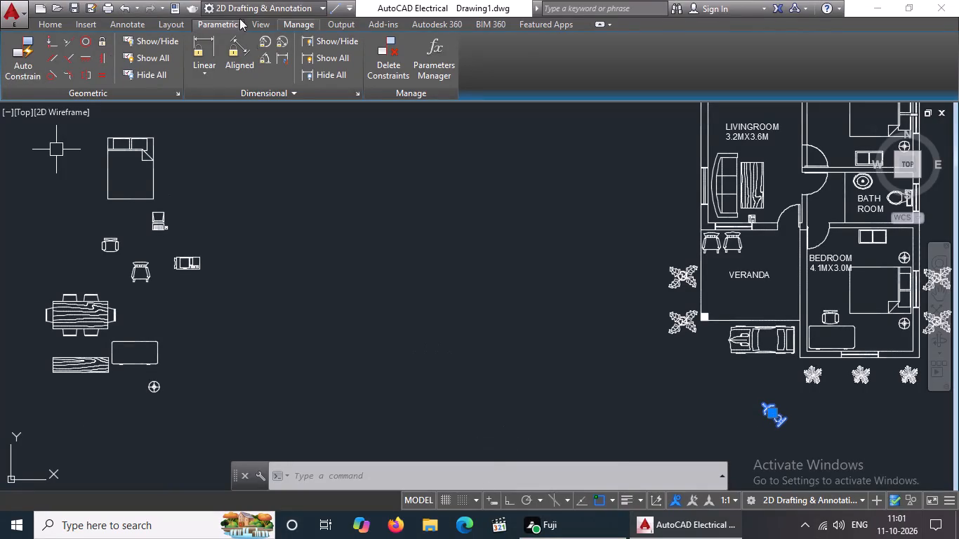
left_click(42, 29)
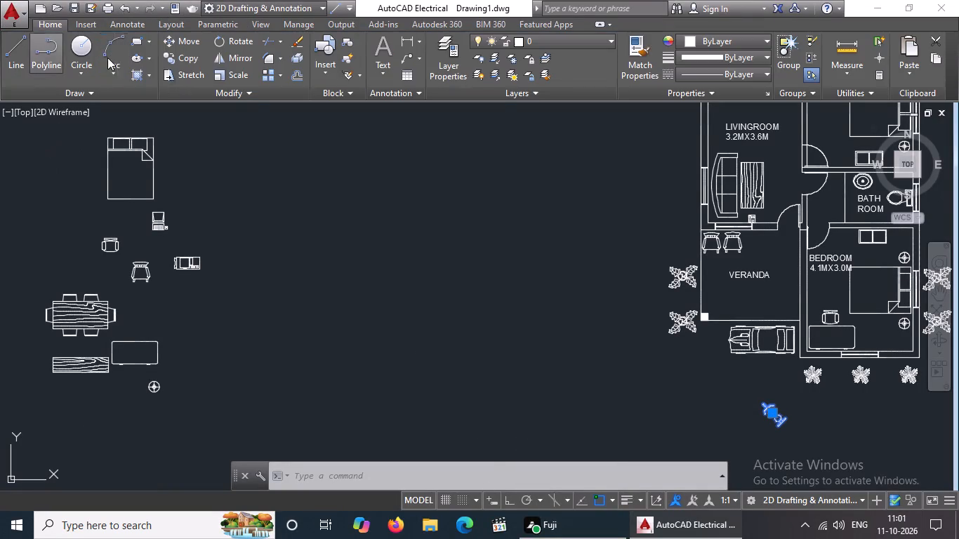
left_click(223, 37)
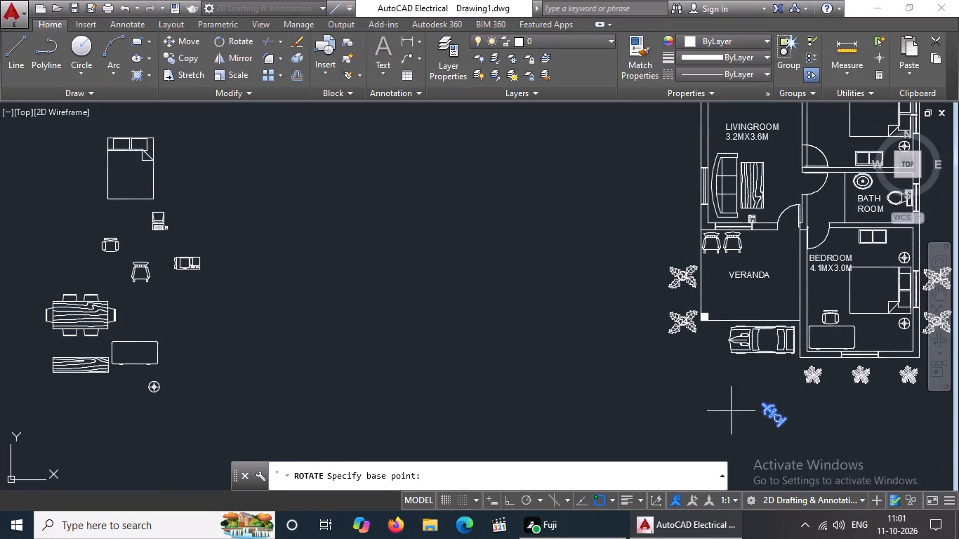
left_click(762, 404)
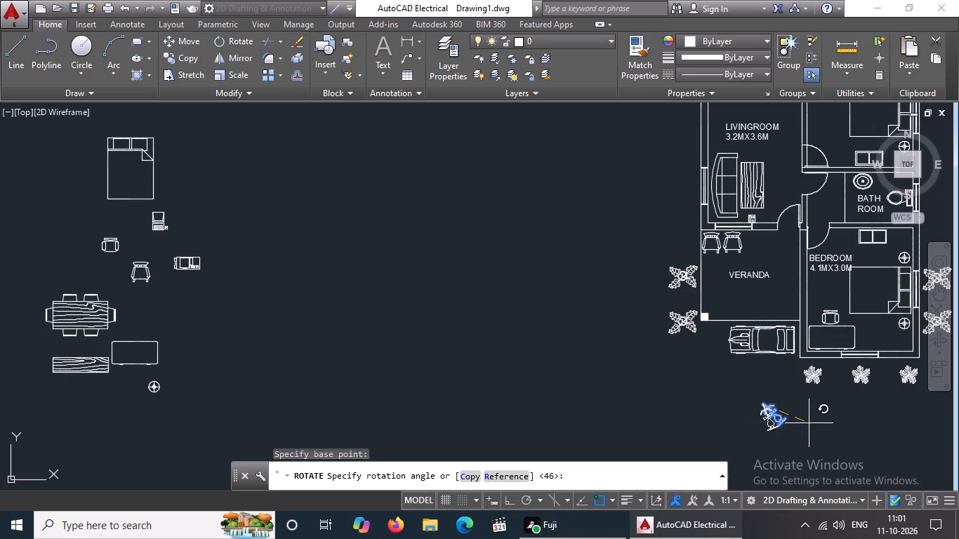
left_click(781, 386)
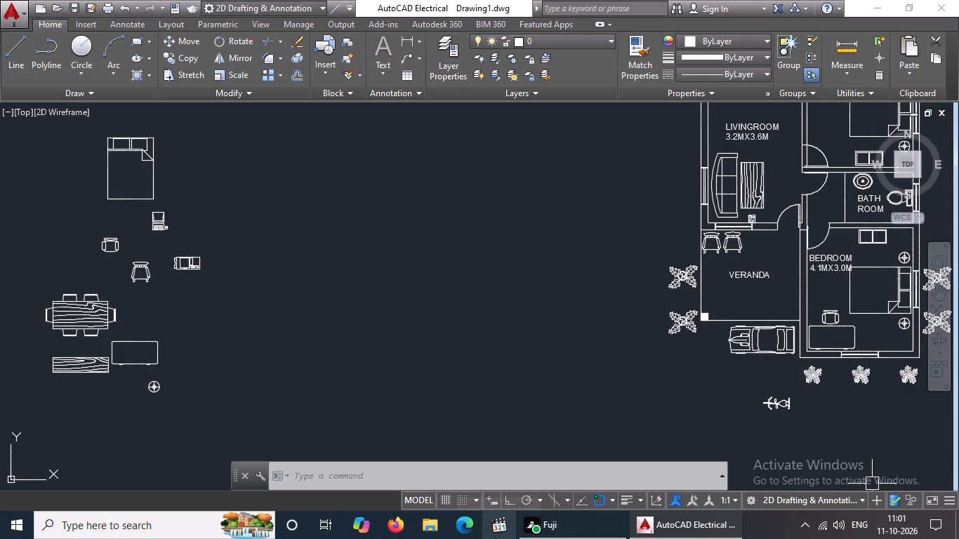
Move the exercise bike north to just below the rear half of the car.
left_click(744, 393)
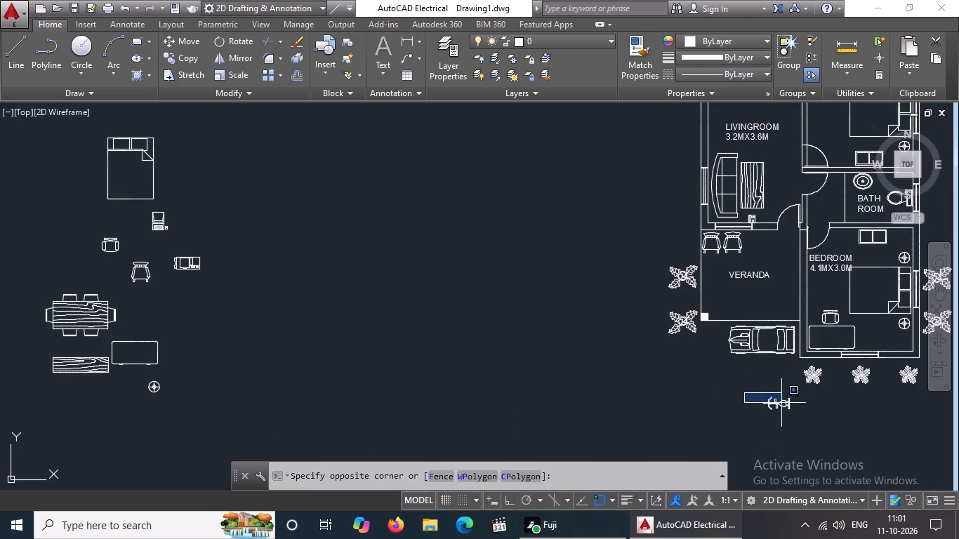
left_click(807, 414)
left_click(183, 41)
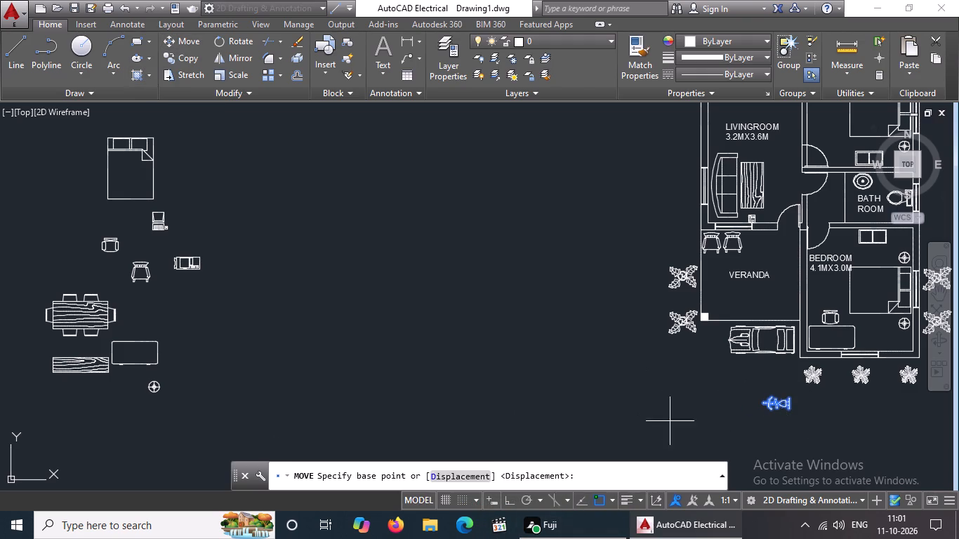
left_click(786, 406)
scroll(779, 375, "up", 1)
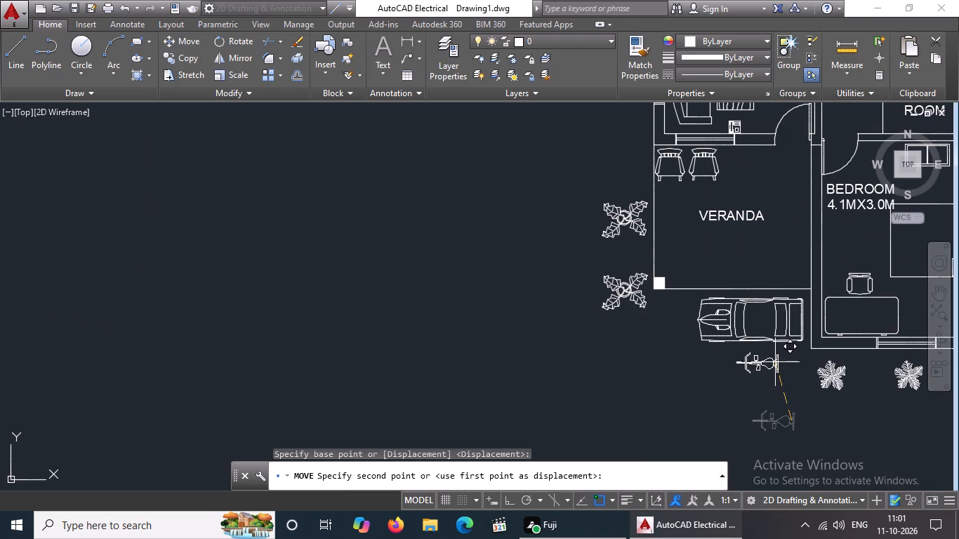
left_click(776, 361)
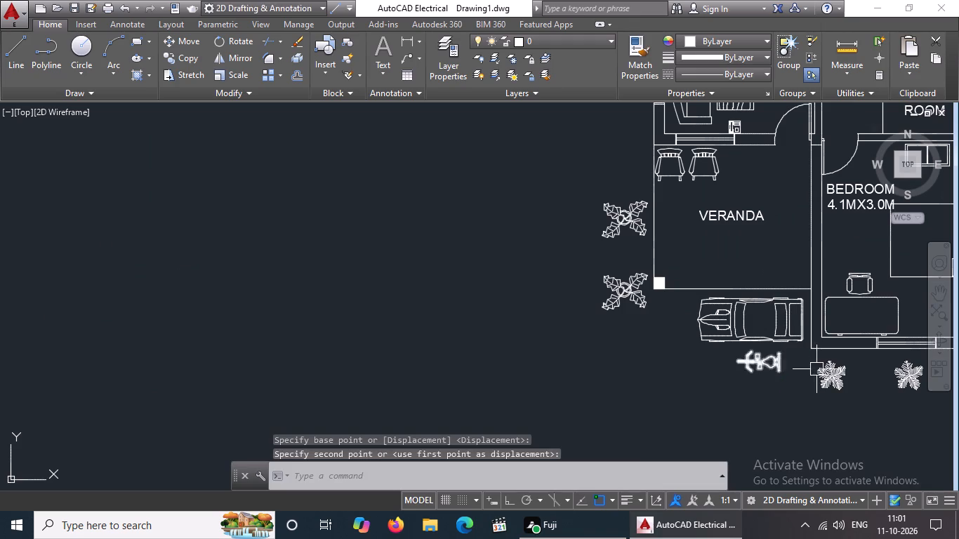
Delete the small round crossed-circle block and the wood-grain rectangular table at the south end of the spare furniture.
scroll(819, 369, "down", 3)
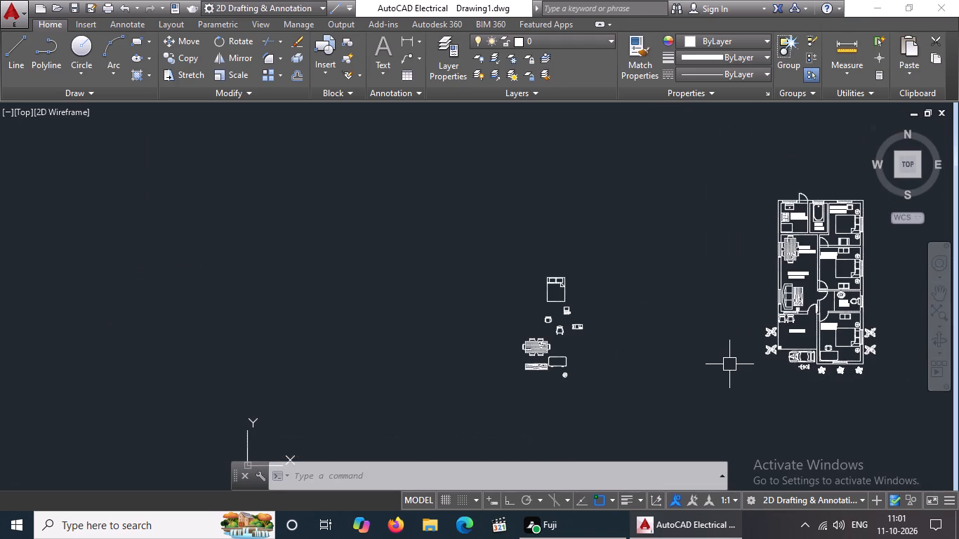
scroll(569, 428, "up", 2)
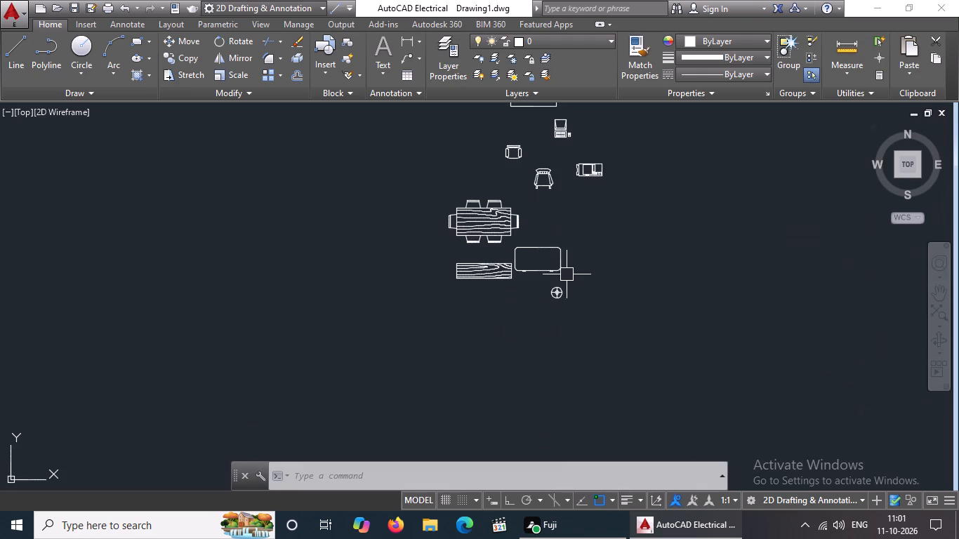
left_click(556, 287)
key("Delete")
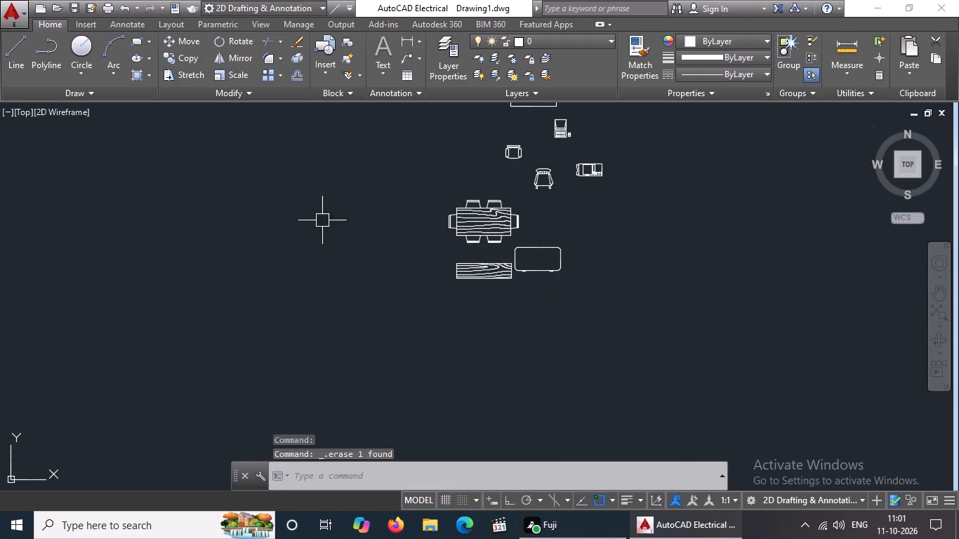
left_click(475, 267)
key("Delete")
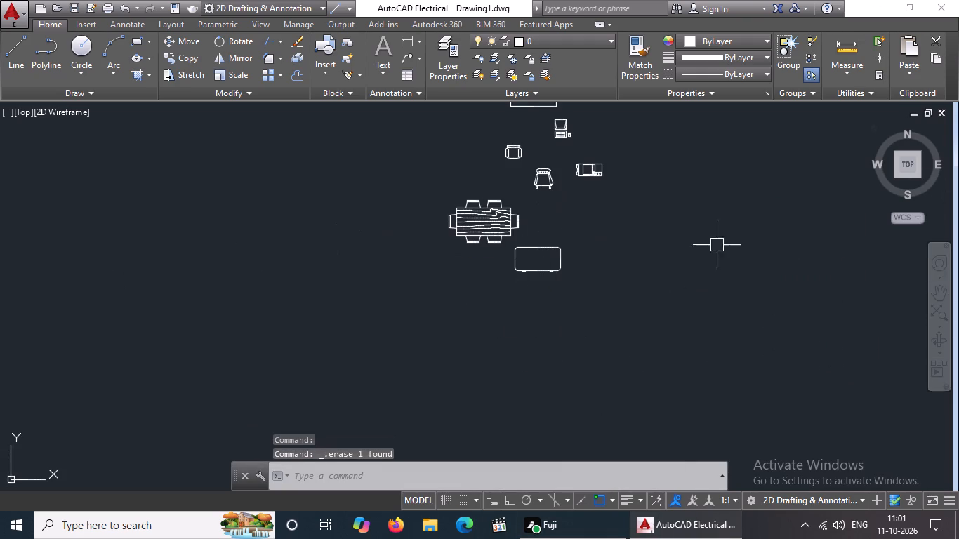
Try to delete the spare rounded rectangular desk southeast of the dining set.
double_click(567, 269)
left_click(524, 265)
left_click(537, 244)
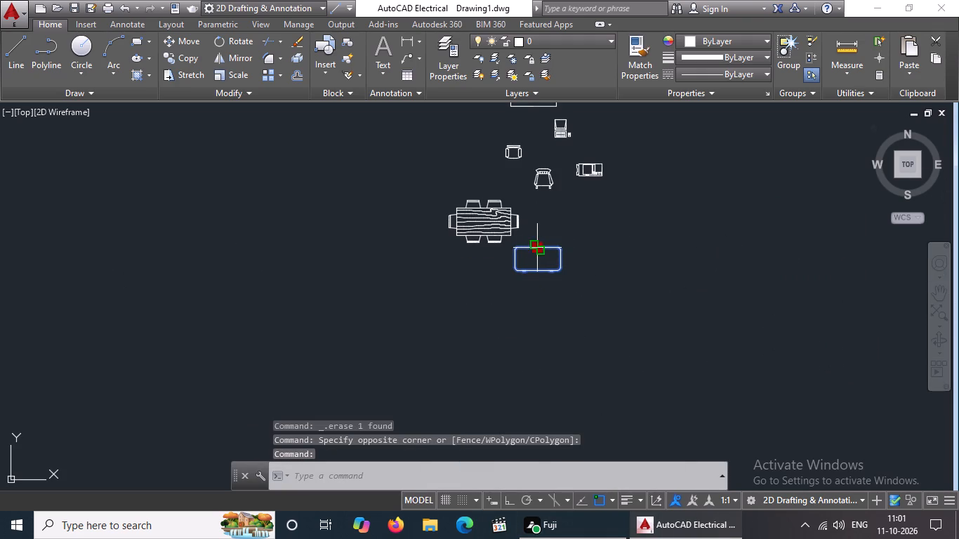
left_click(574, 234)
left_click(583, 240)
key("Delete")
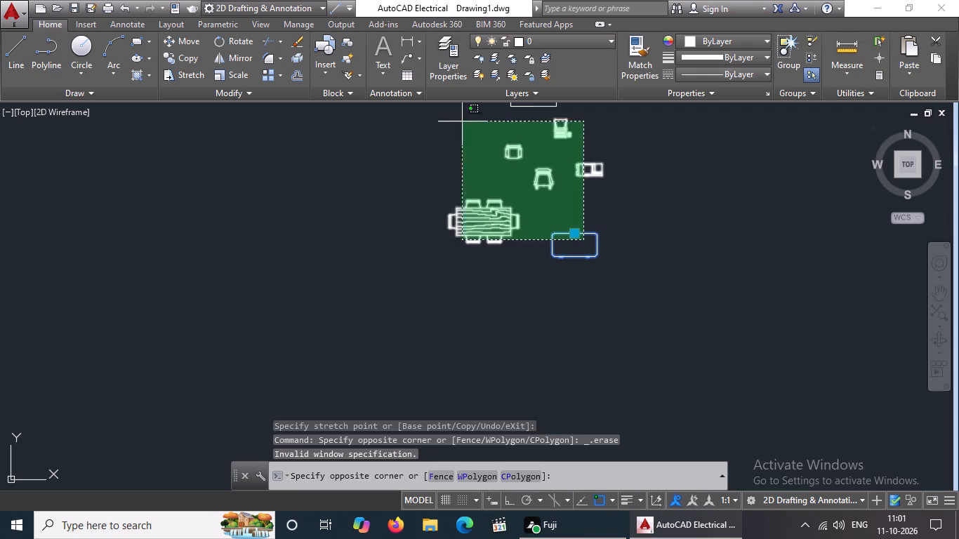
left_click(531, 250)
Delete the spare six-chair dining table set.
left_click(449, 202)
left_click(512, 240)
left_click(512, 240)
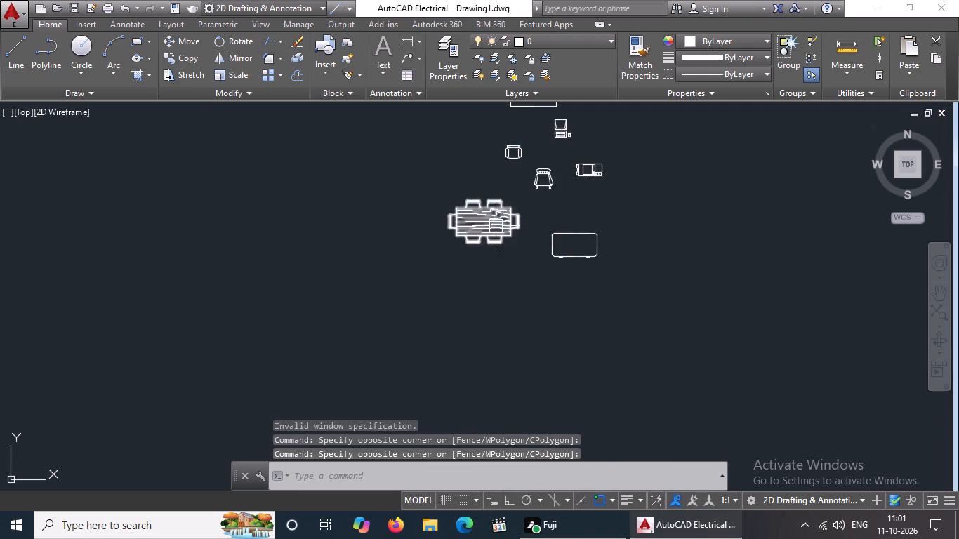
left_click(493, 222)
key("Delete")
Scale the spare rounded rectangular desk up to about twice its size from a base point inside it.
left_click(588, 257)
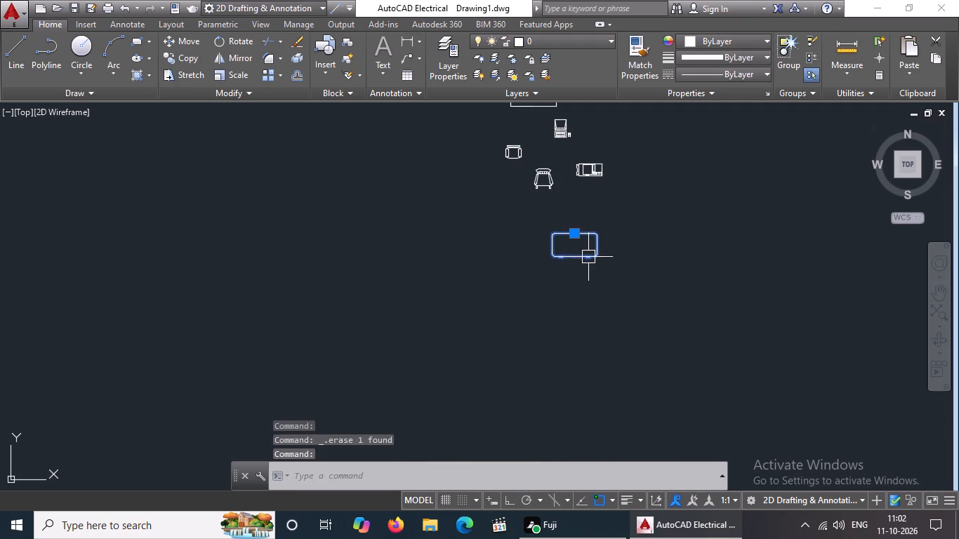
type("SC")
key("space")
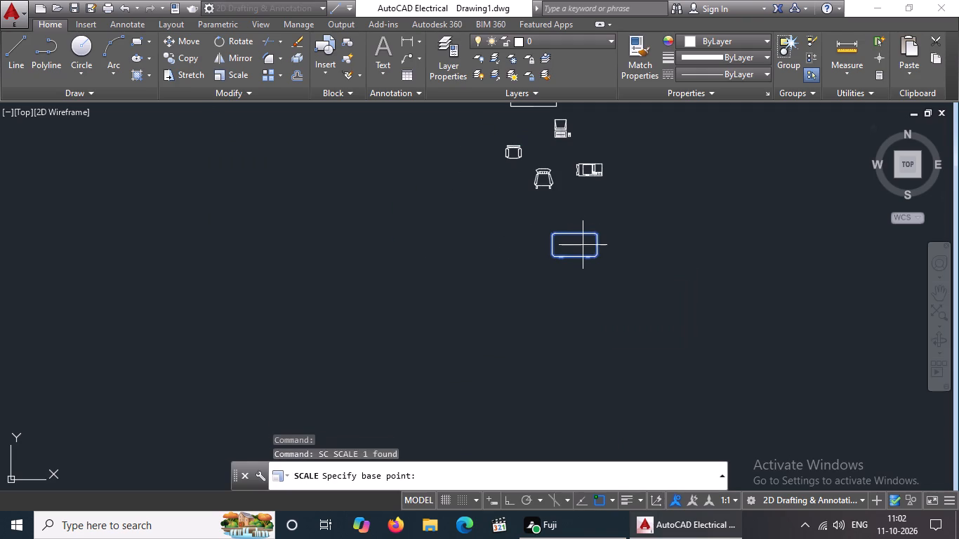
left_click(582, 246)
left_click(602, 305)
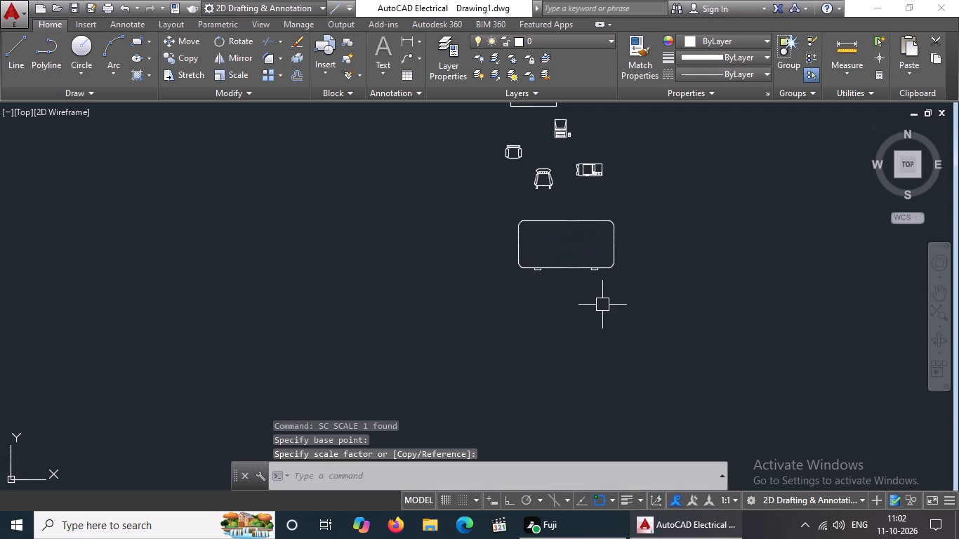
Delete the spare rounded rectangular desk south of the small loose furniture blocks.
key("Delete")
left_click(604, 277)
double_click(602, 273)
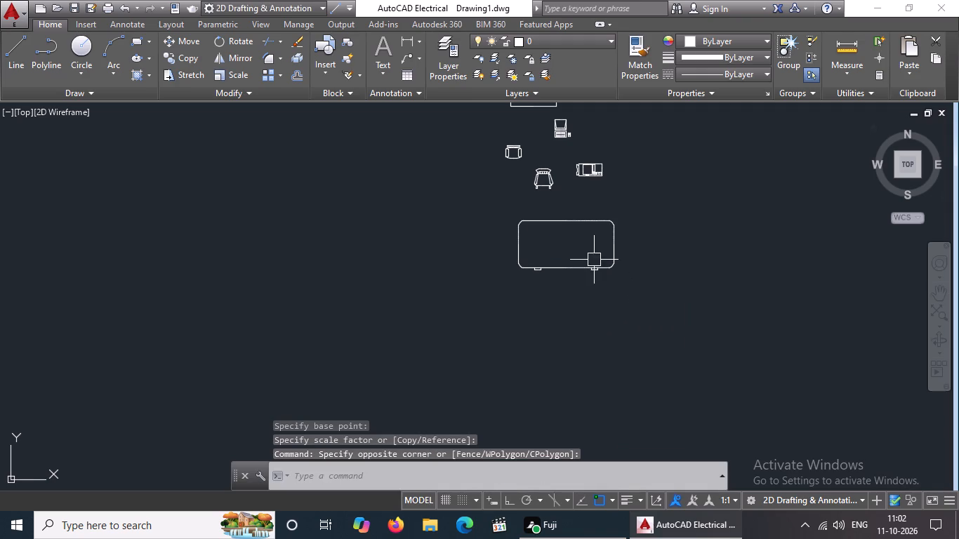
left_click(593, 258)
left_click(592, 271)
key("Delete")
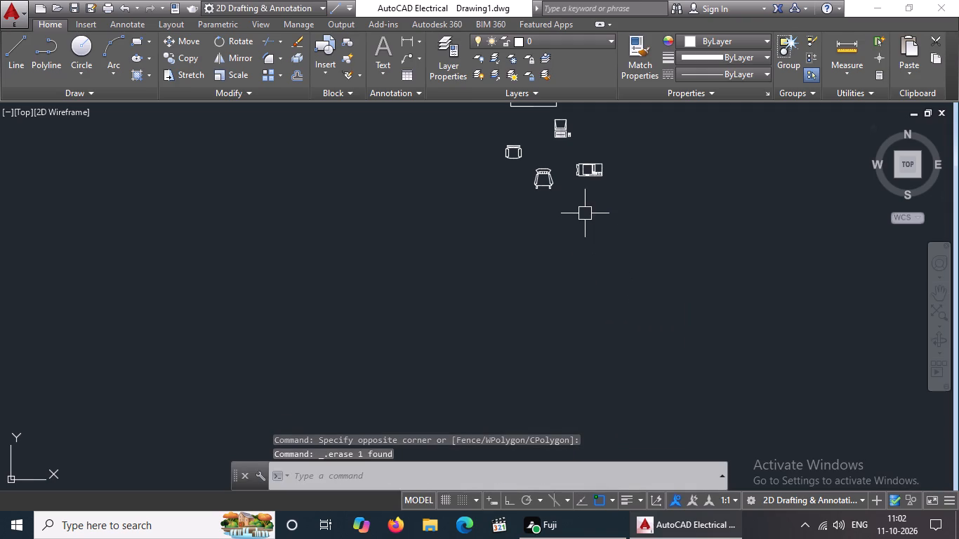
Delete the spare double bed at the north end of the loose furniture.
middle_click_drag(585, 213, 573, 340)
left_click(522, 172)
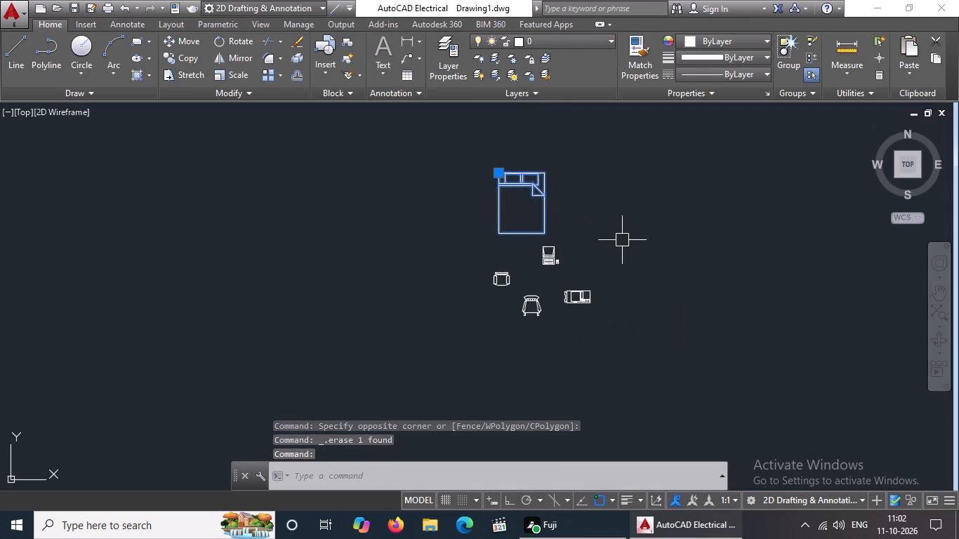
key("Delete")
Delete the four small loose blocks still outside the plan: the horizontal unit, the tapered chair, the computer and the armchair.
left_click(581, 300)
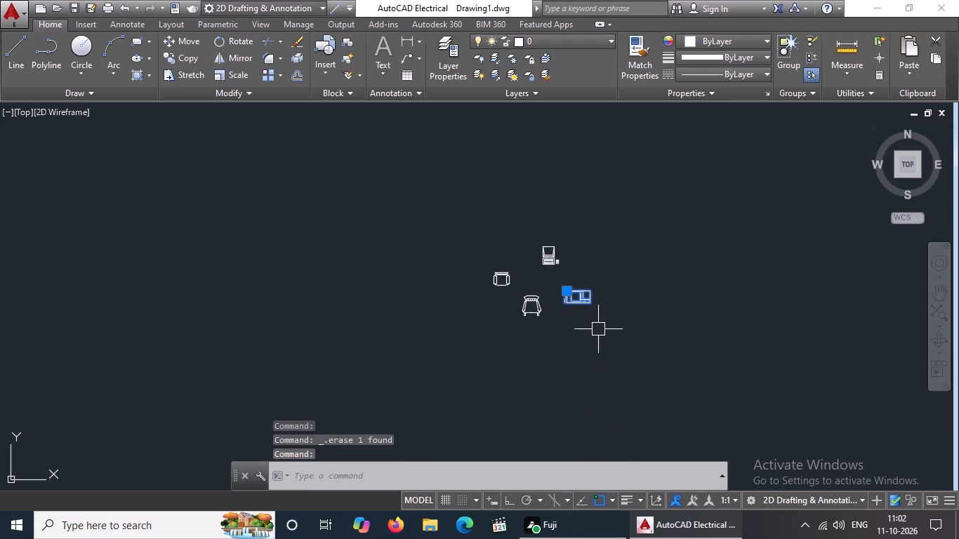
scroll(600, 328, "up", 1)
key("Delete")
left_click(484, 298)
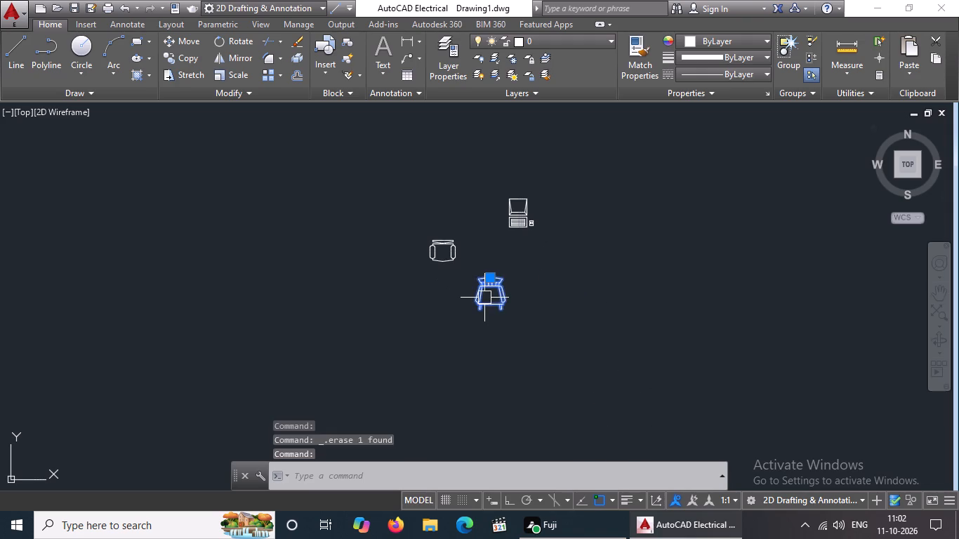
key("Delete")
left_click_drag(513, 192, 516, 201)
left_click(535, 234)
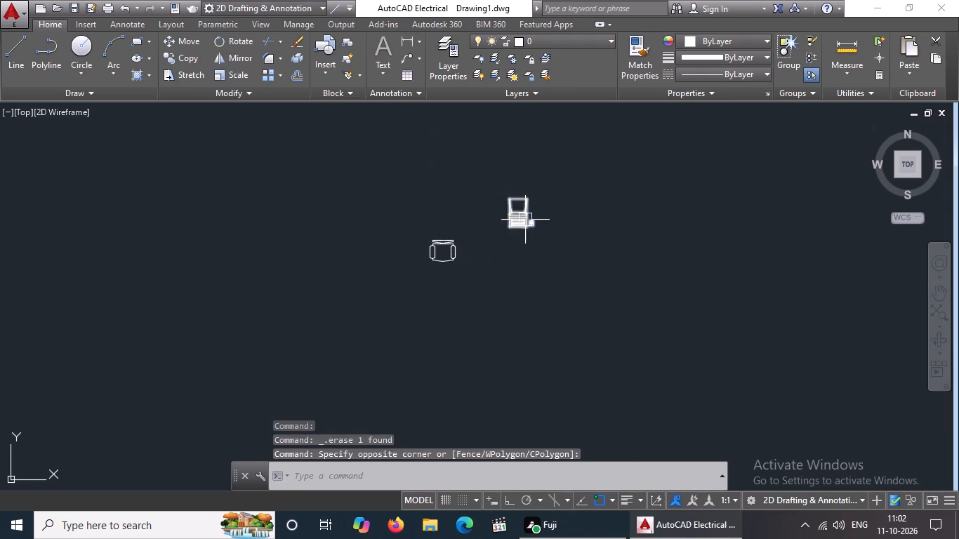
left_click(525, 220)
key("Delete")
left_click(443, 240)
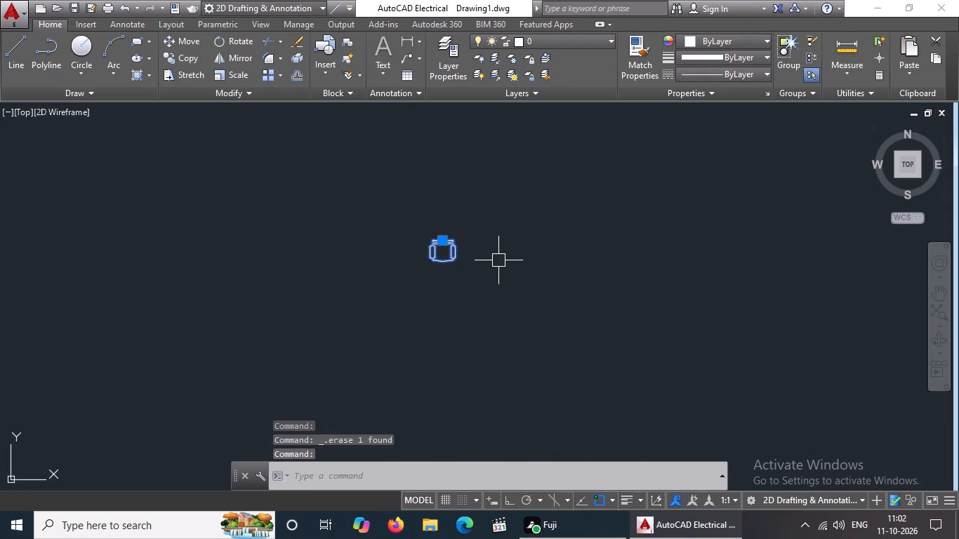
key("Delete")
Examine the furnished floor plan, covering the overall layout, the veranda and car area, and the northern rooms.
scroll(507, 259, "down", 3)
middle_click_drag(825, 184, 781, 225)
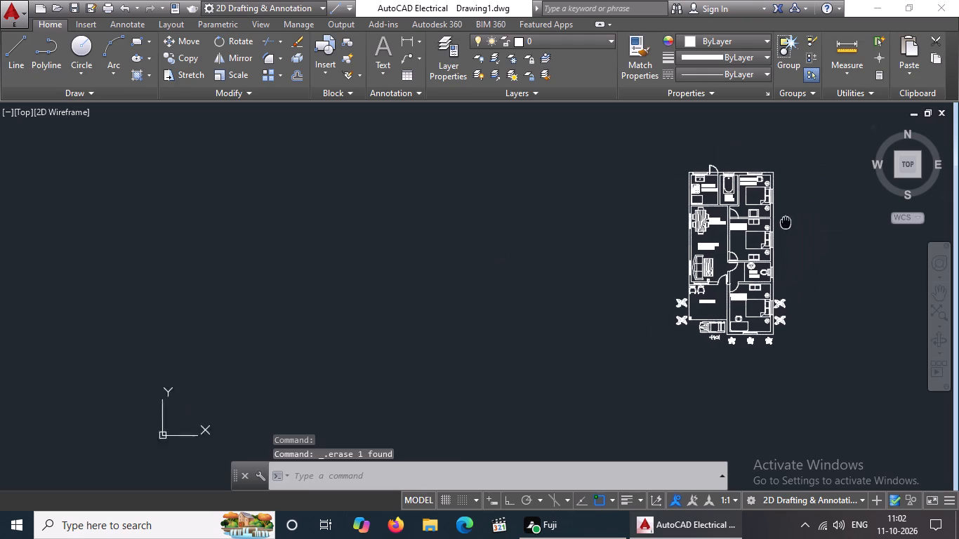
middle_click_drag(781, 225, 773, 229)
scroll(792, 266, "up", 1)
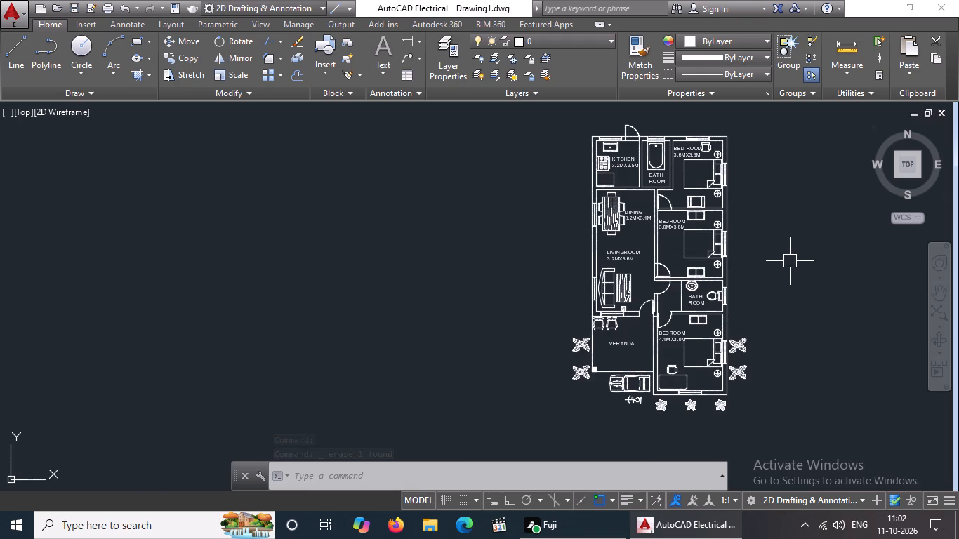
scroll(671, 440, "up", 1)
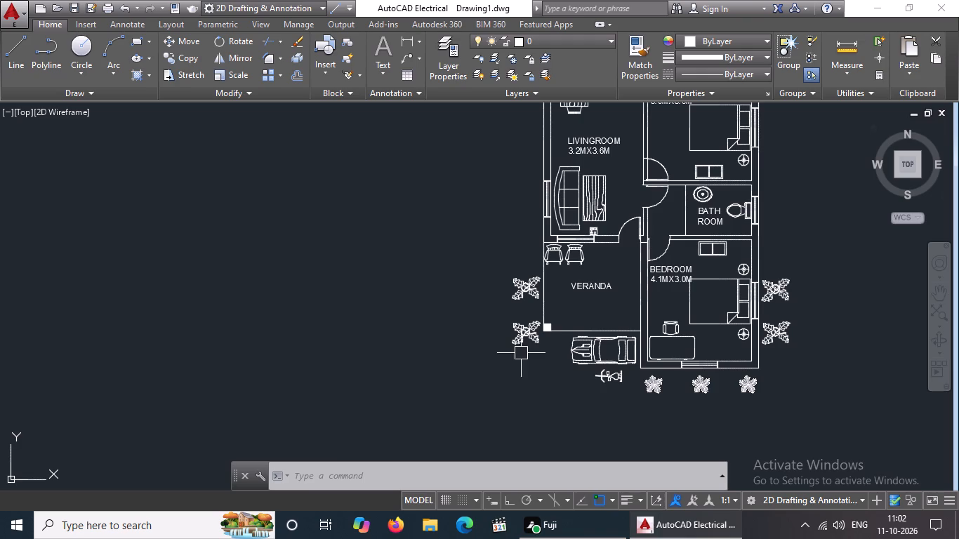
scroll(653, 385, "up", 1)
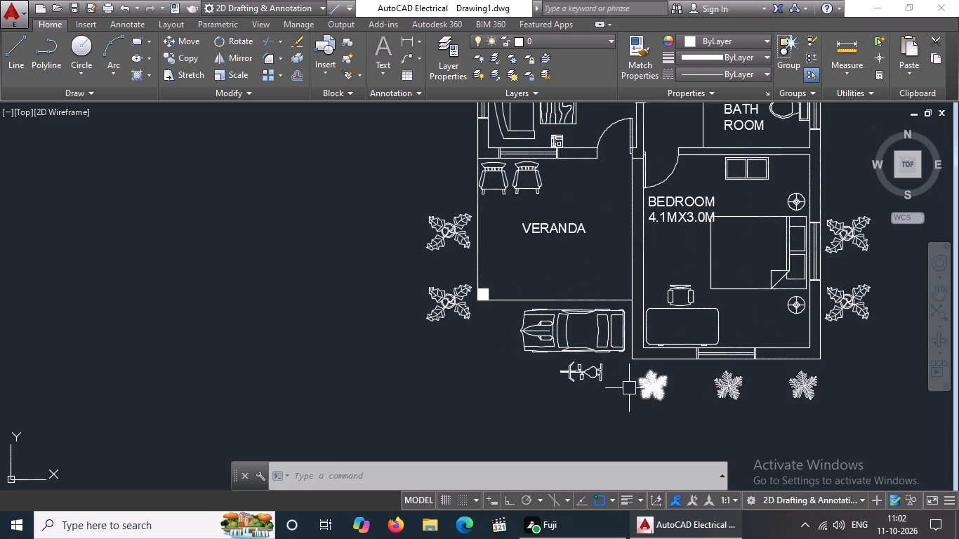
scroll(652, 355, "down", 1)
middle_click_drag(625, 333, 620, 477)
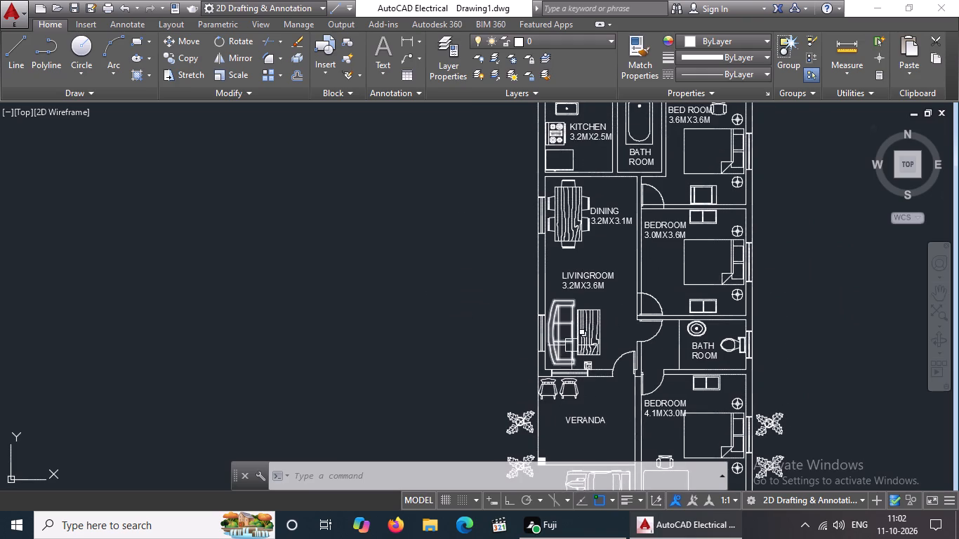
middle_click_drag(575, 335, 568, 416)
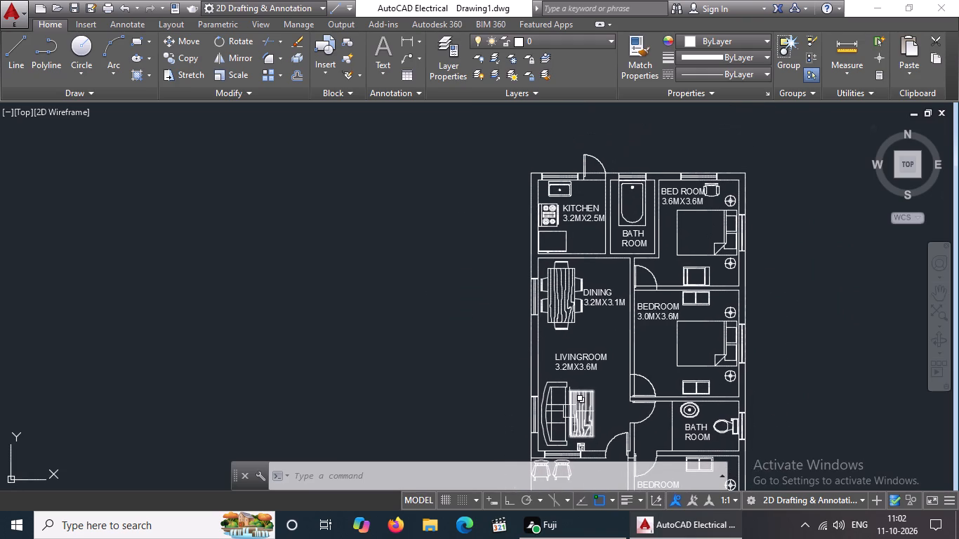
scroll(574, 404, "down", 2)
scroll(621, 326, "up", 2)
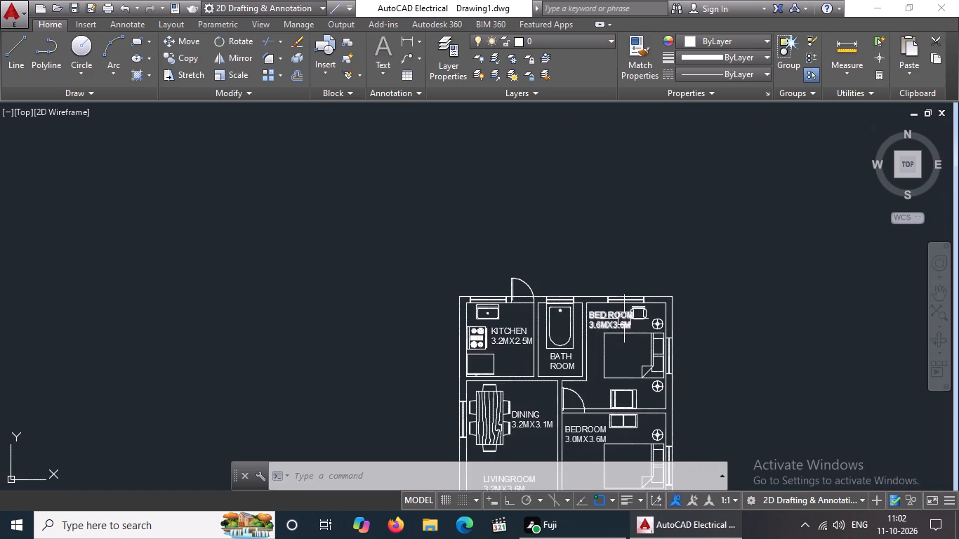
Copy the chair from the north bedroom into the living room, placing it just north of the wood-grained coffee table.
left_click(644, 312)
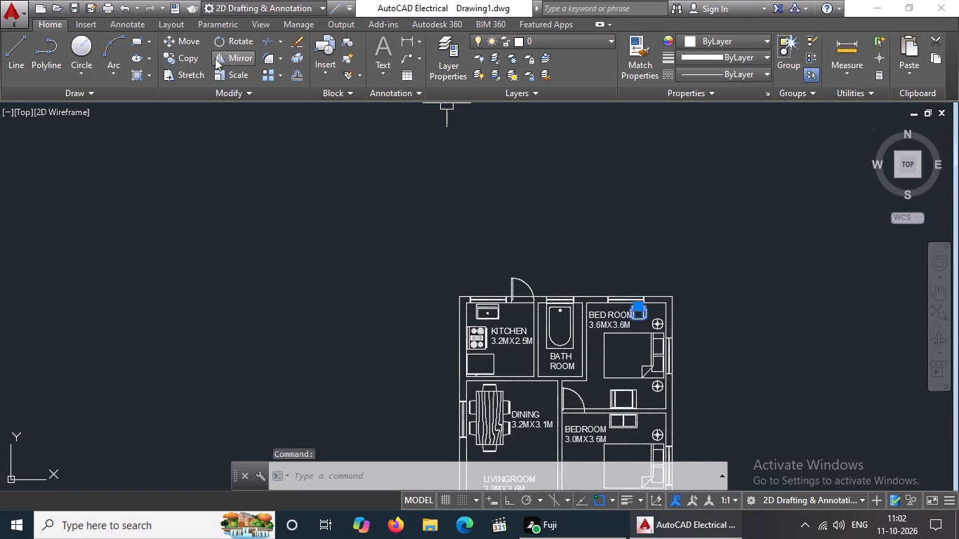
left_click(182, 56)
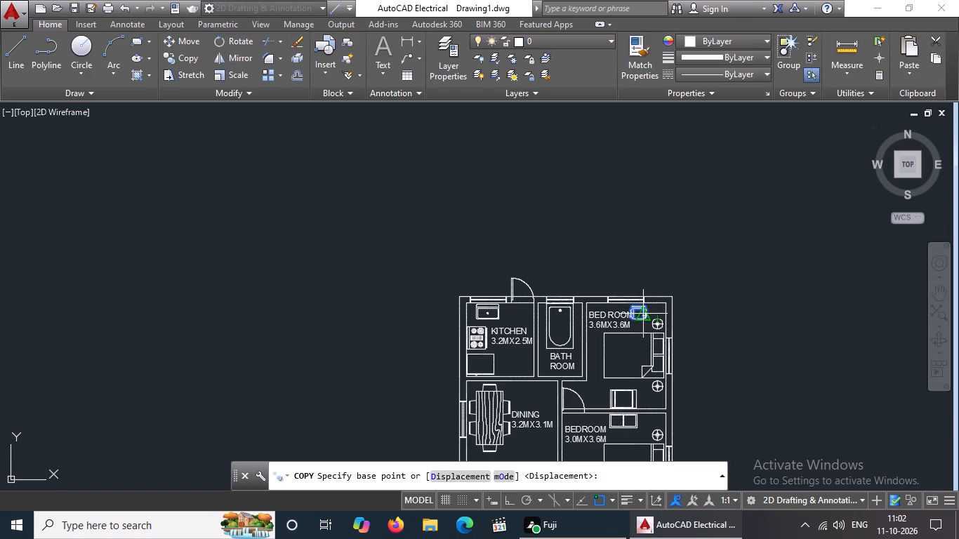
left_click(638, 314)
scroll(635, 315, "down", 4)
scroll(628, 357, "up", 3)
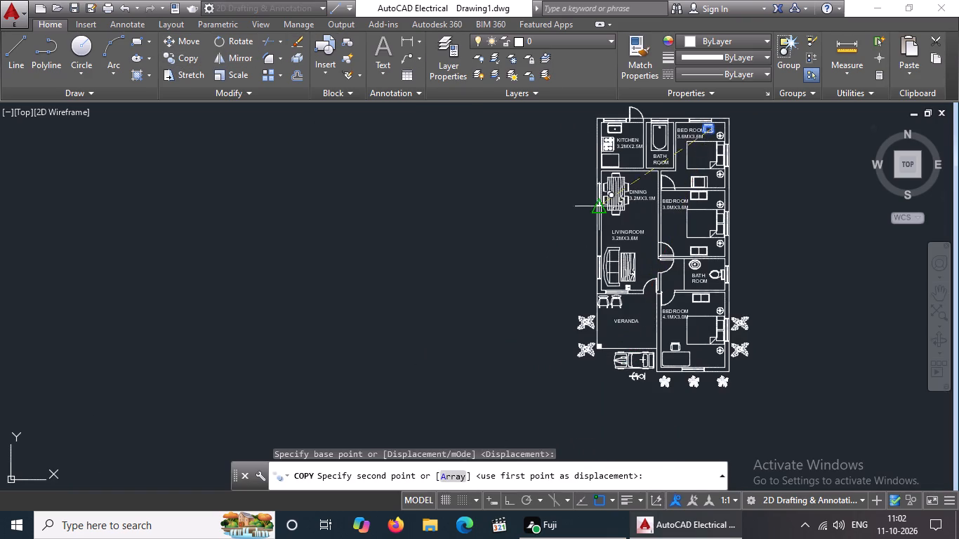
scroll(600, 220, "up", 2)
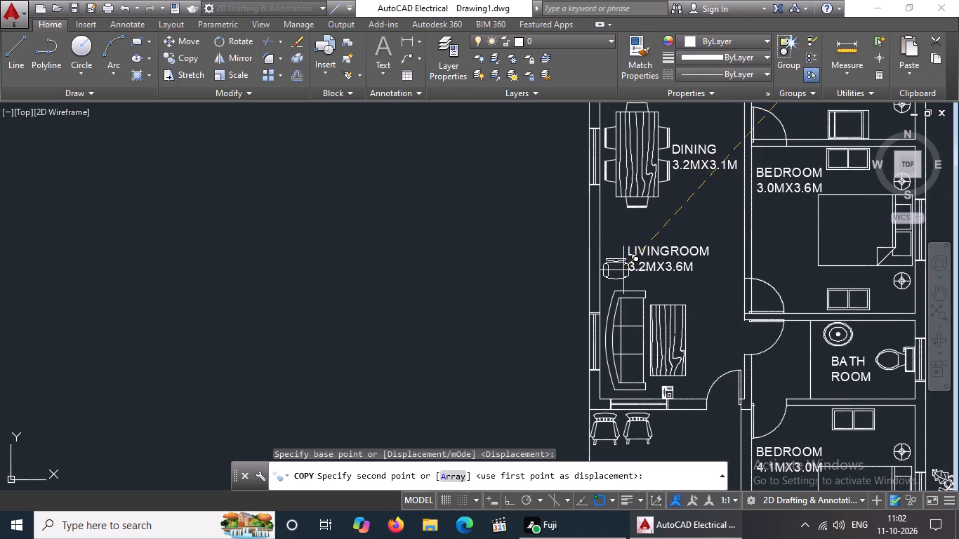
left_click(675, 290)
scroll(762, 282, "down", 2)
key("Escape")
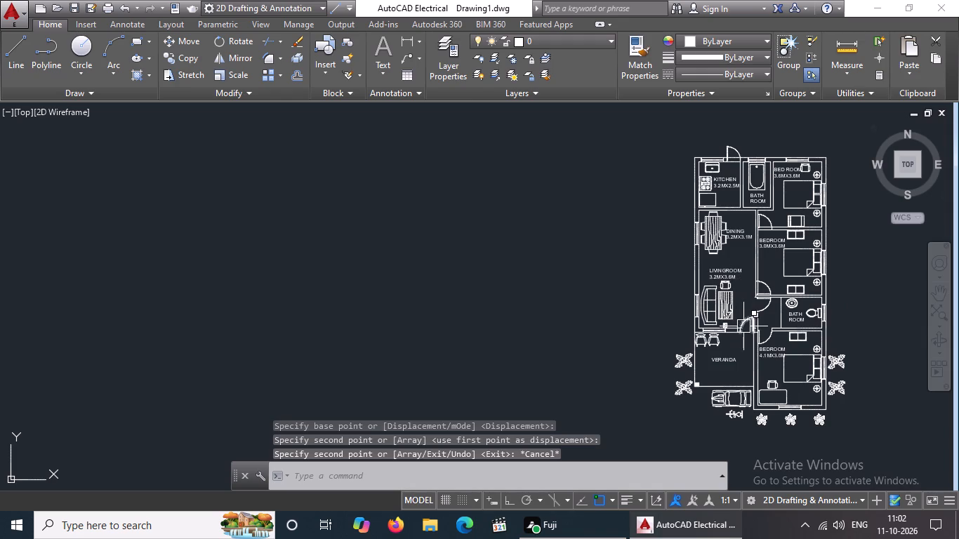
Move the small telephone-like block from the living room's south wall to its west wall, beside the LIVINGROOM label.
scroll(743, 338, "up", 2)
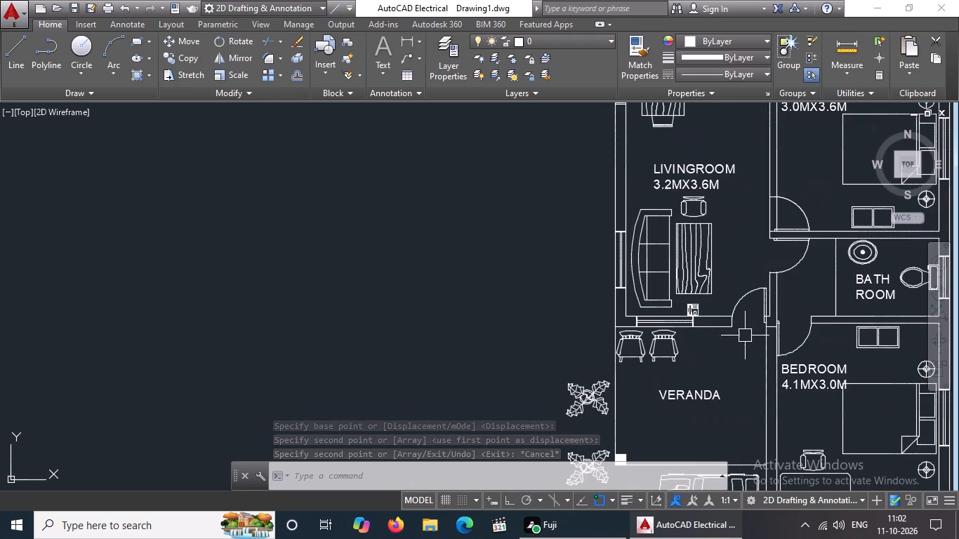
left_click(697, 307)
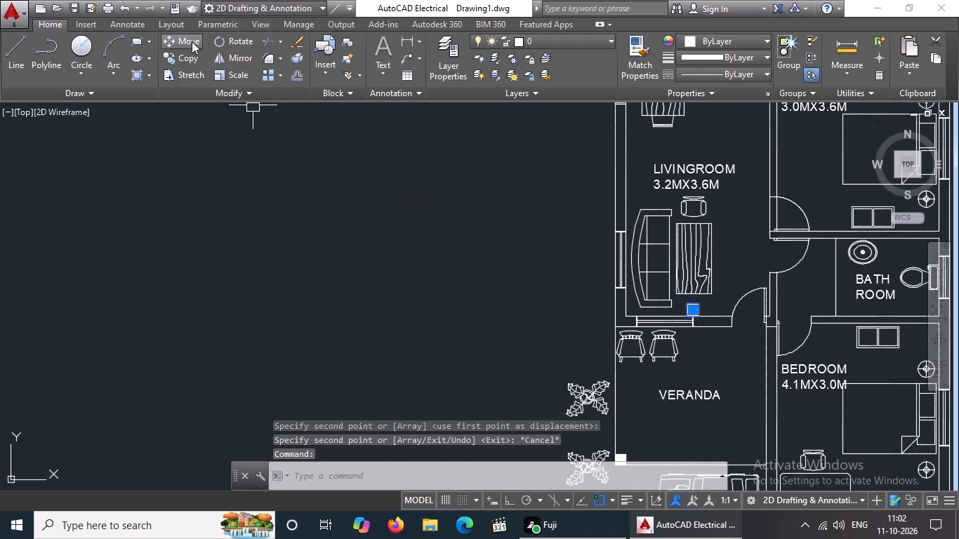
left_click(176, 39)
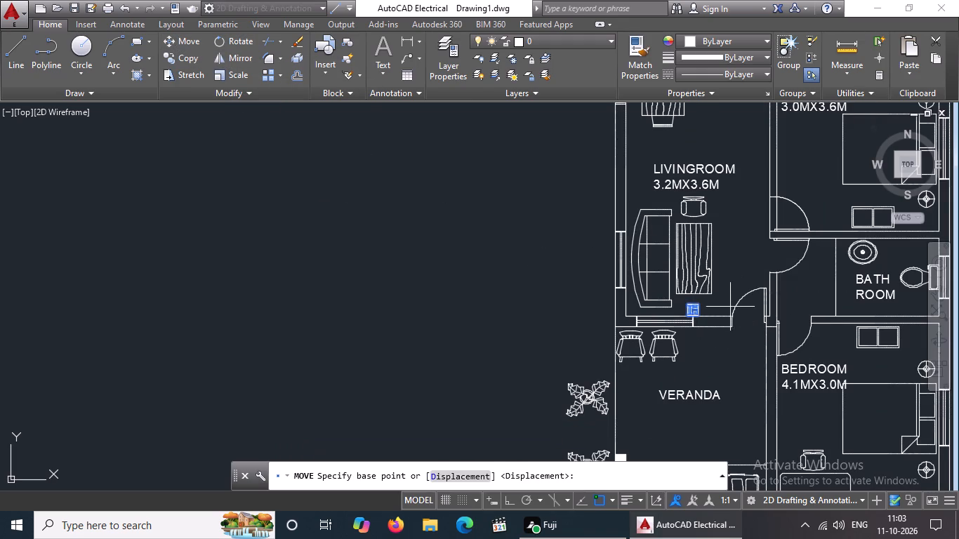
scroll(705, 309, "up", 2)
left_click(668, 310)
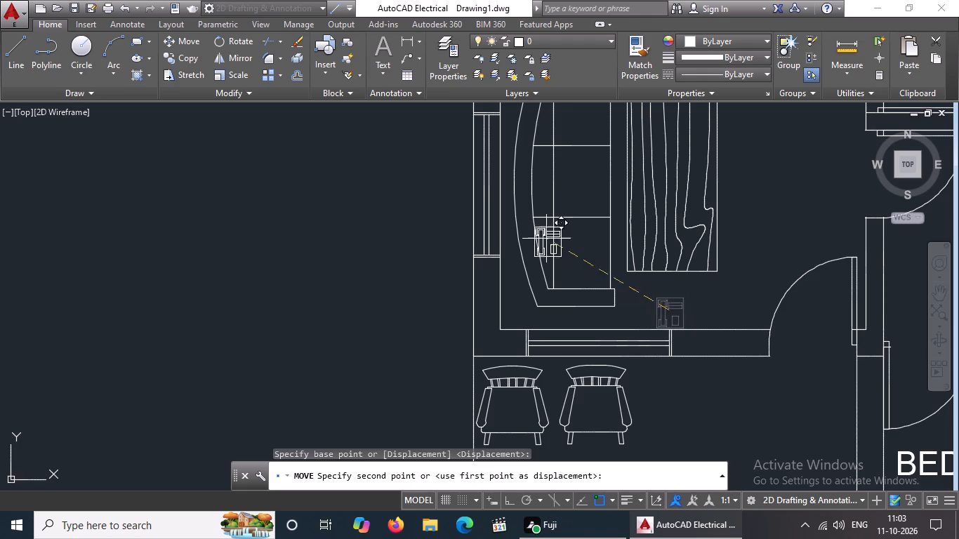
scroll(524, 211, "down", 4)
scroll(525, 148, "up", 3)
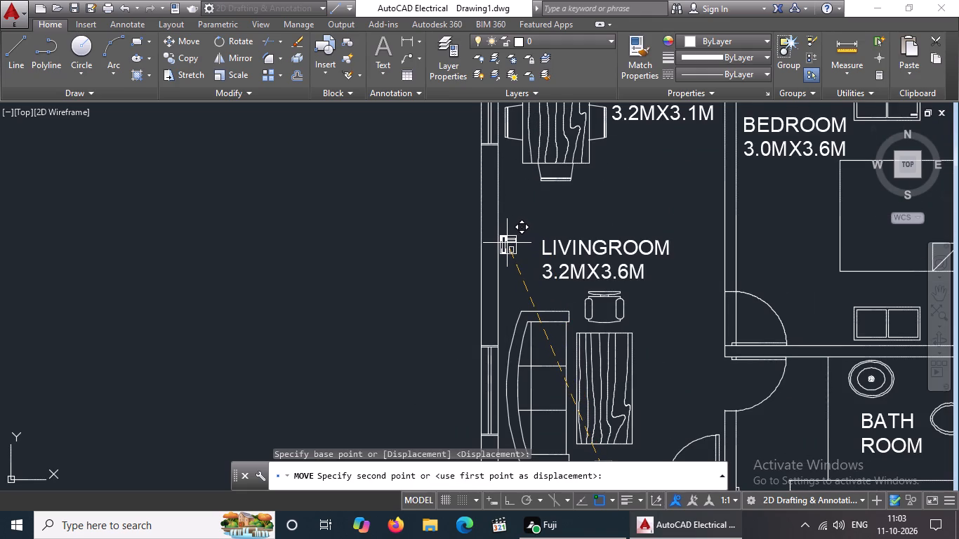
left_click(507, 243)
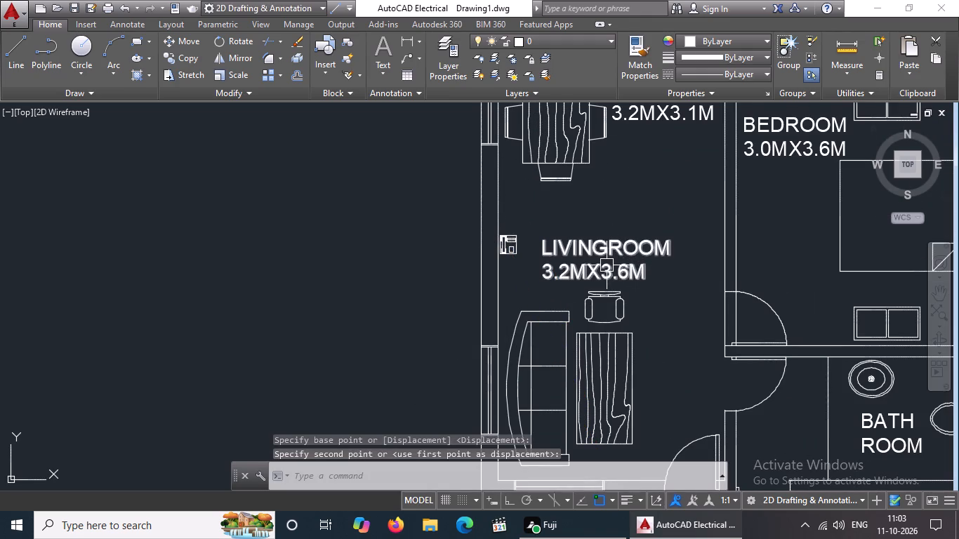
key("Escape")
Examine the whole floor plan, including the rooms, the veranda, the car area and the plants outside the south bedroom.
scroll(570, 267, "down", 3)
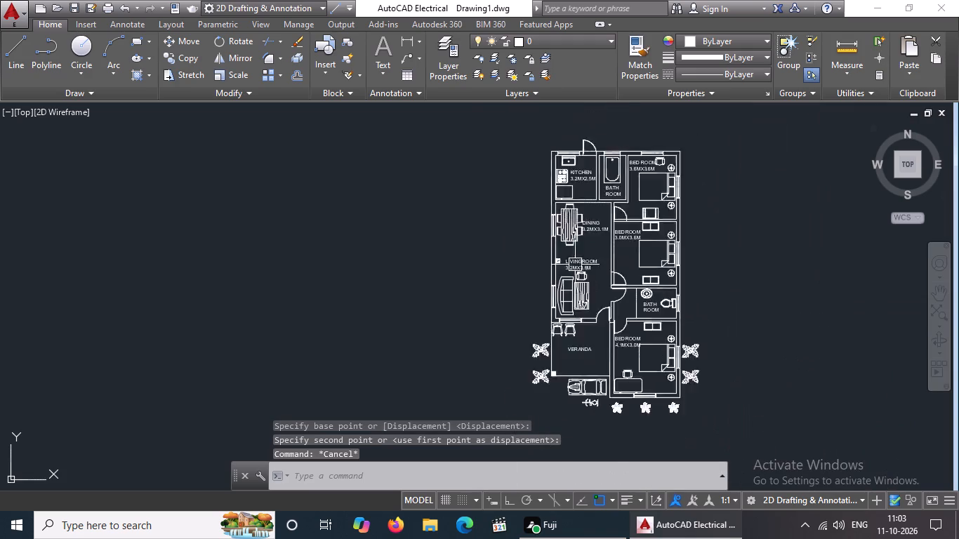
scroll(576, 265, "down", 1)
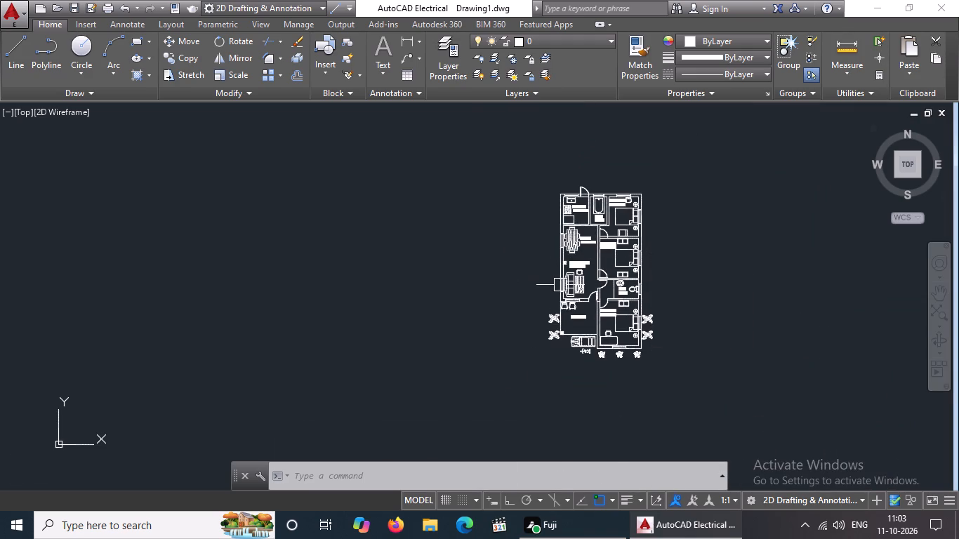
scroll(621, 309, "down", 1)
scroll(597, 329, "up", 2)
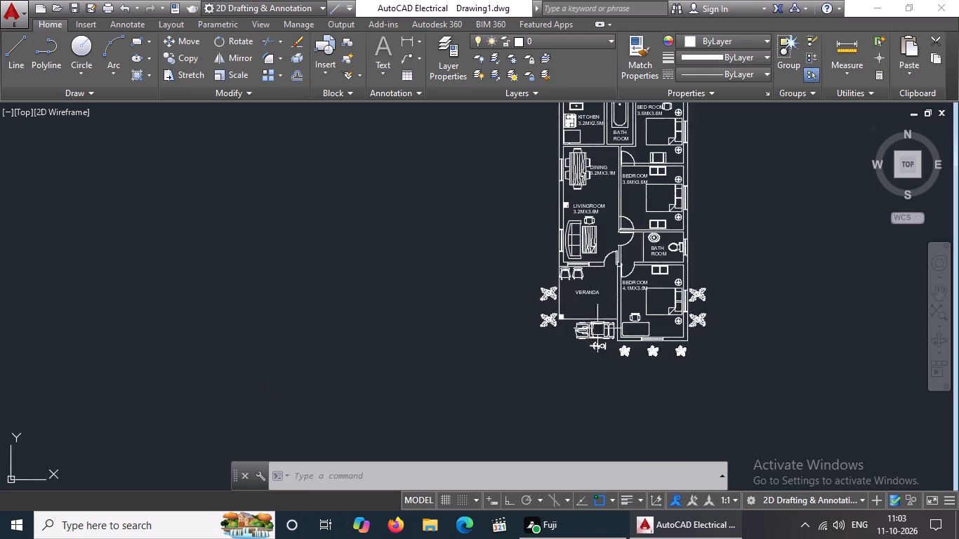
scroll(599, 323, "down", 1)
middle_click_drag(625, 204, 602, 240)
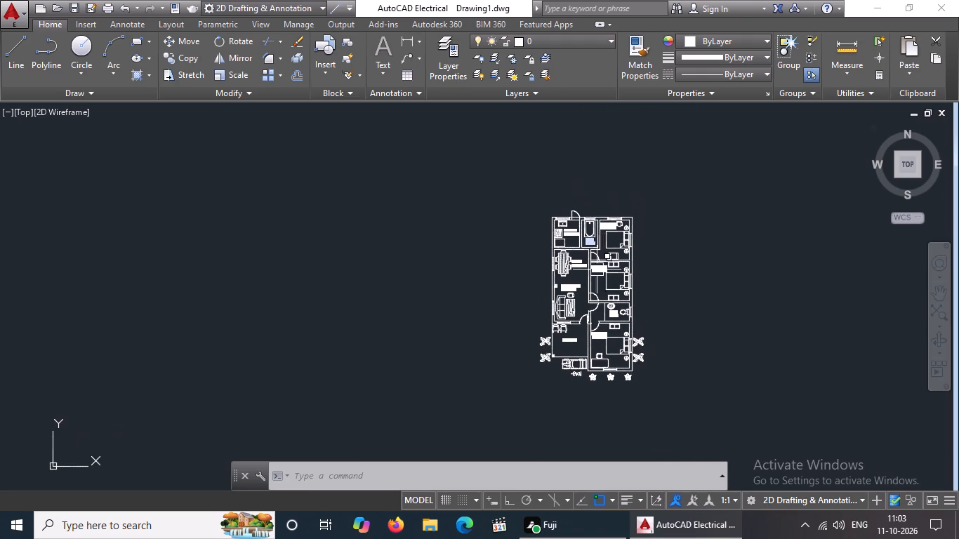
scroll(600, 273, "up", 2)
scroll(602, 259, "down", 3)
scroll(614, 326, "up", 2)
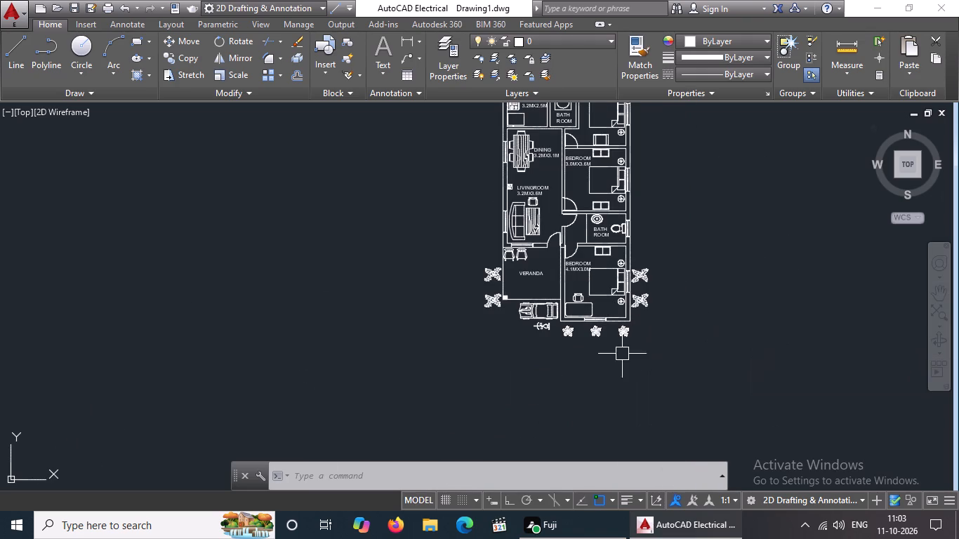
scroll(607, 361, "up", 2)
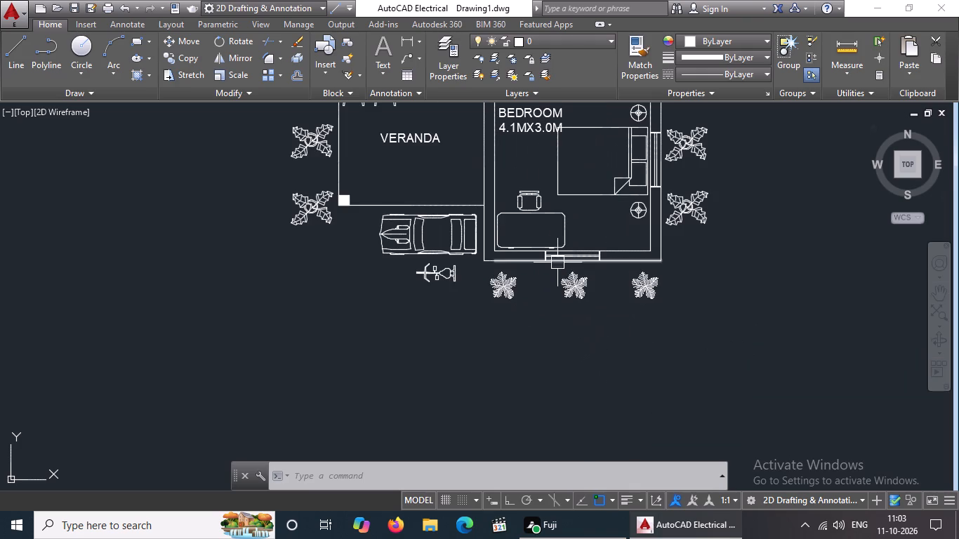
scroll(563, 255, "down", 1)
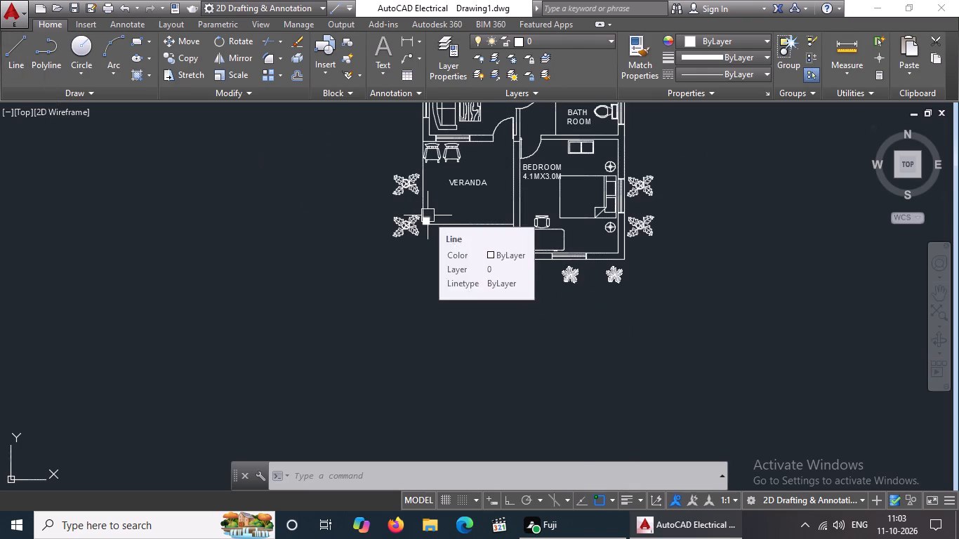
Show the tool palettes and insert the metric Door Elevation block in the empty area southeast of the plan.
type("TP")
key("space")
key("space")
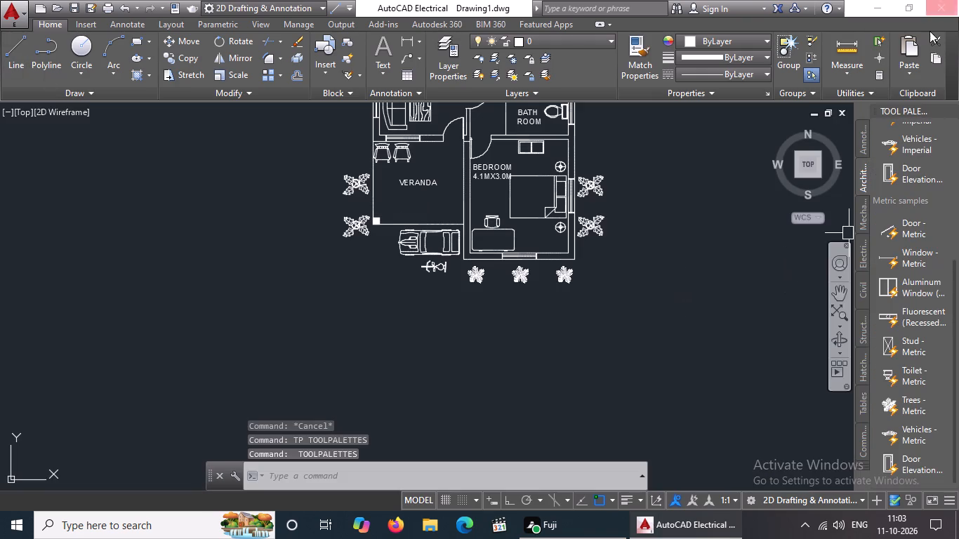
scroll(878, 391, "down", 4)
scroll(900, 443, "down", 1)
double_click(911, 468)
left_click(674, 407)
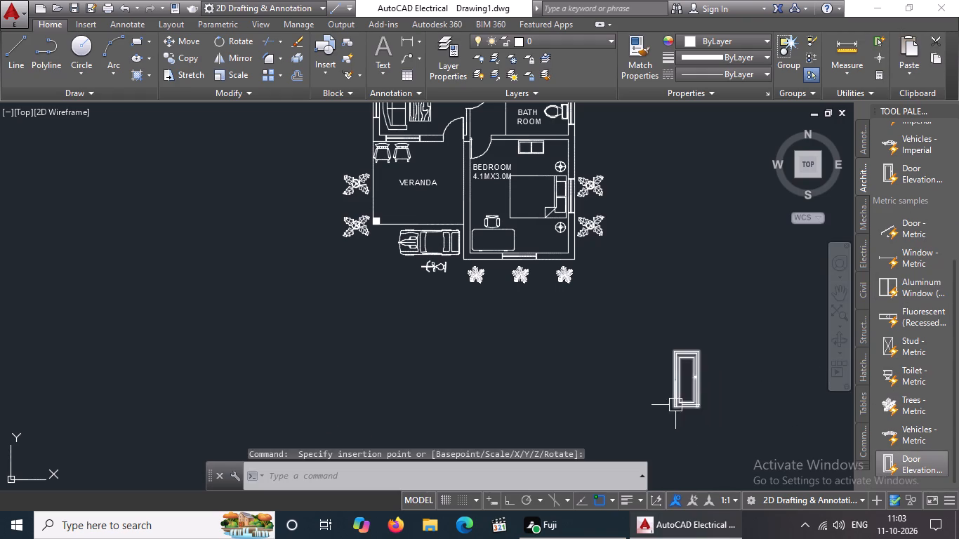
Insert the Vehicles - Metric block east of the plants and the Trees - Metric block beside the door elevation.
double_click(904, 434)
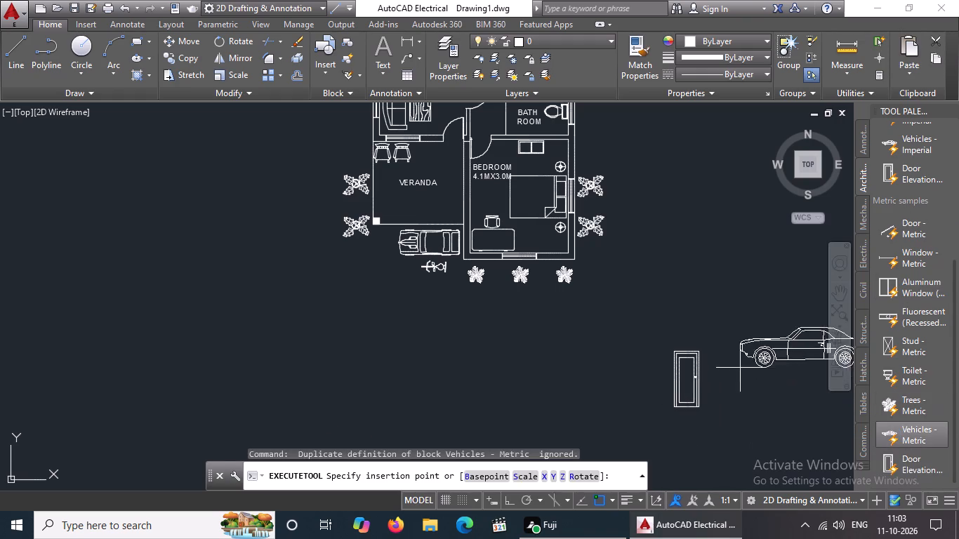
left_click(652, 281)
double_click(901, 403)
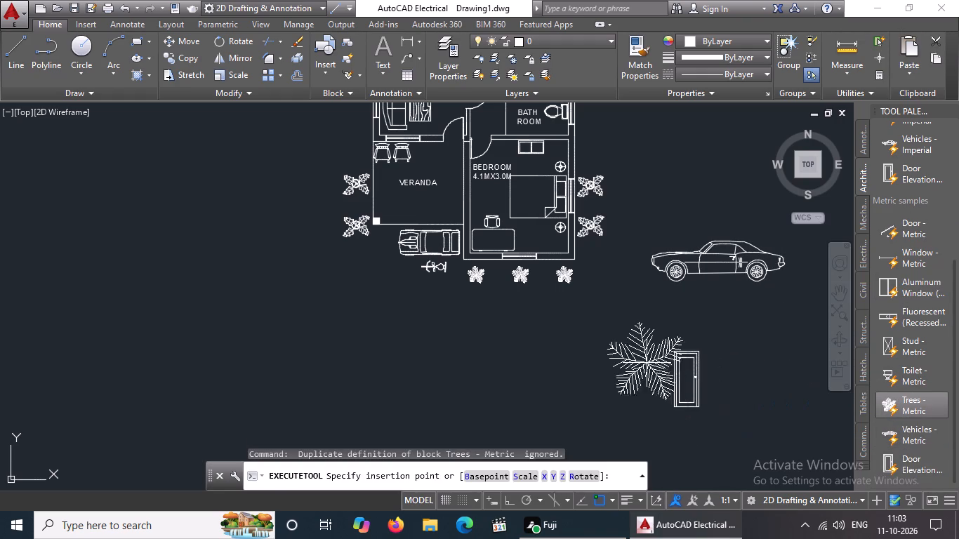
left_click(628, 350)
Insert the Toilet - Metric block east of the door elevation and the Stud - Metric block south of the plan.
double_click(903, 370)
left_click(736, 371)
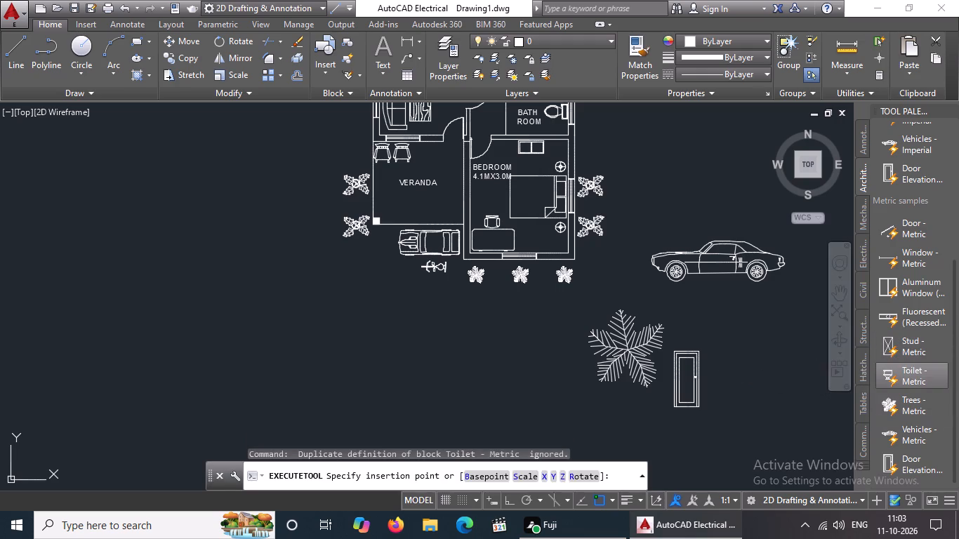
left_click(918, 340)
left_click_drag(918, 340, 904, 341)
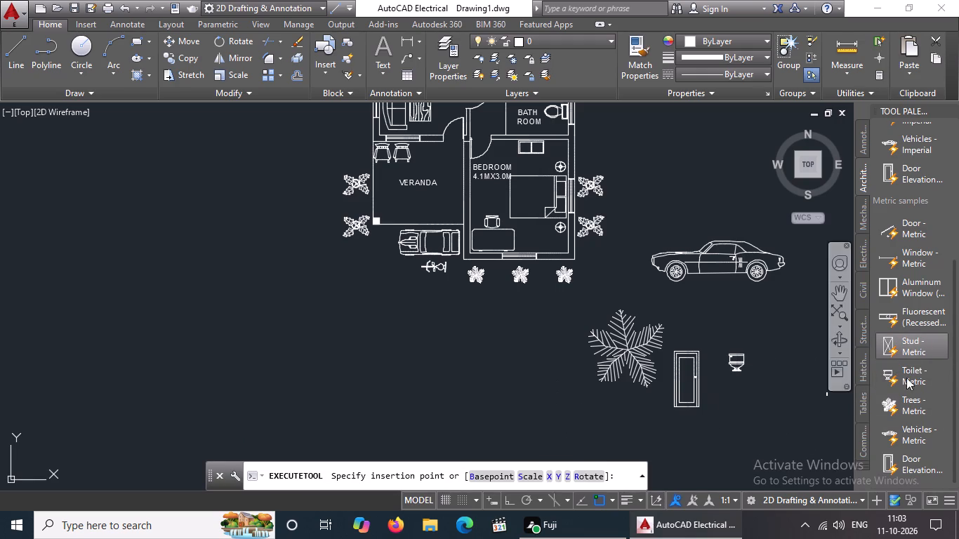
left_click(920, 354)
left_click(455, 357)
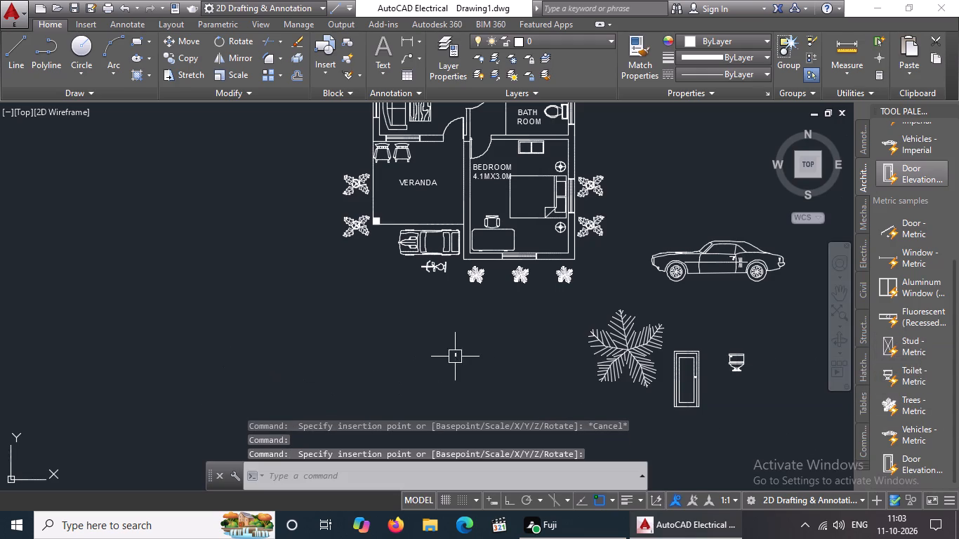
Insert the metric Fluorescent (Recessed) and Aluminum Window blocks in the empty area between the stud and the tree.
left_click(926, 310)
left_click_drag(922, 308, 885, 303)
left_click(485, 381)
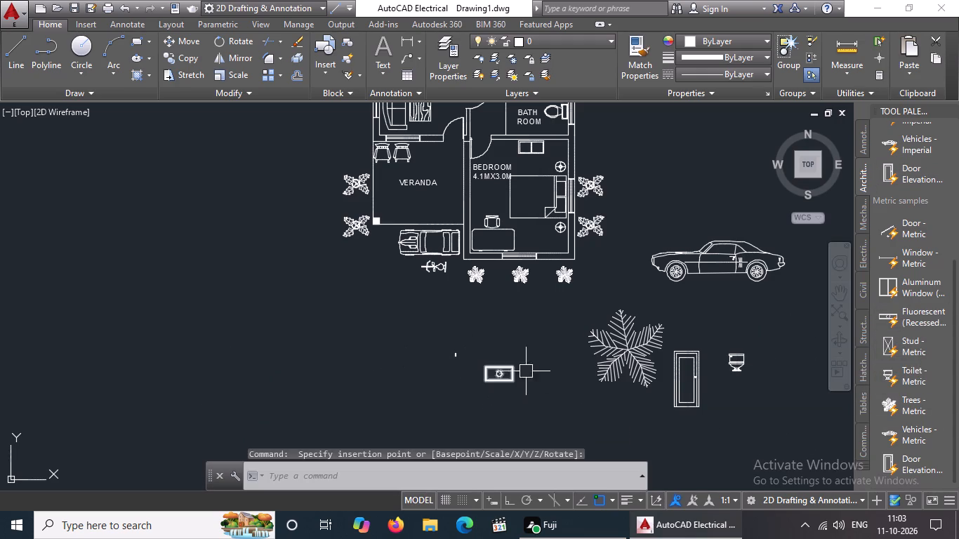
left_click(922, 288)
left_click_drag(915, 287, 908, 288)
left_click(550, 403)
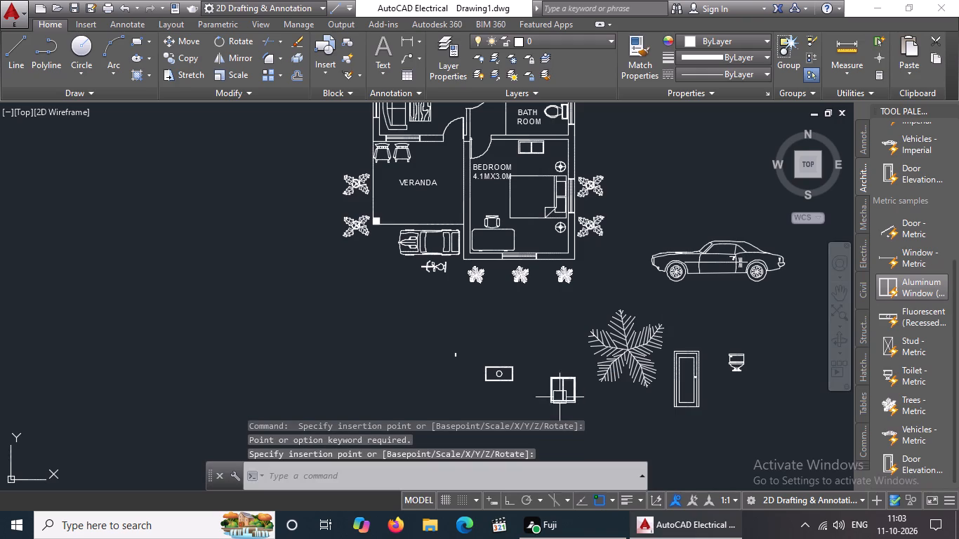
Insert the Window - Metric and Door - Metric blocks south of the tree, then close the tool palettes.
double_click(922, 247)
left_click(604, 411)
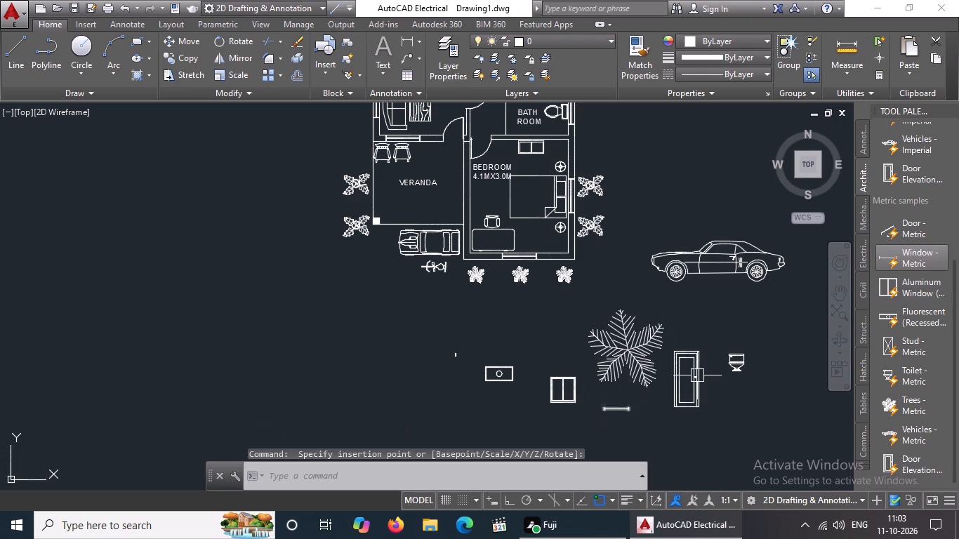
left_click(906, 241)
left_click(907, 237)
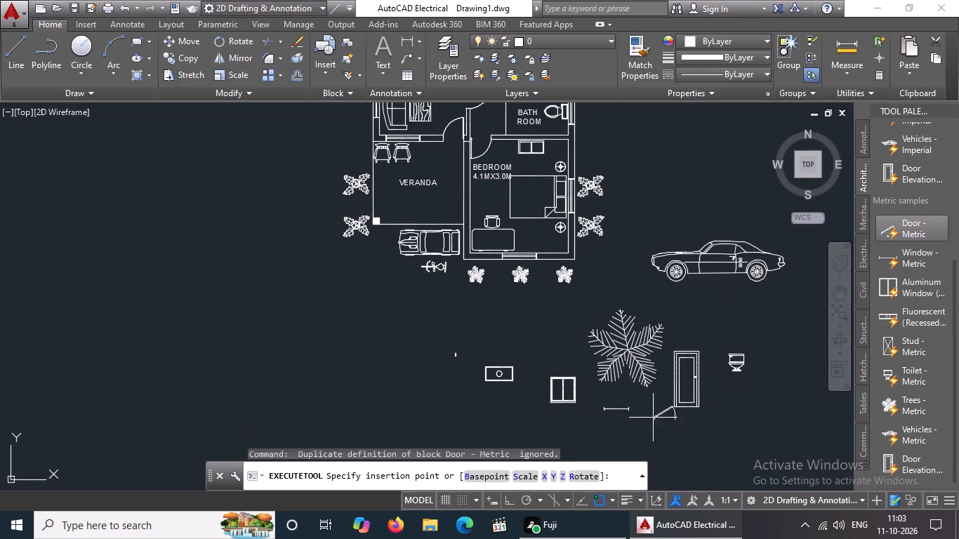
left_click(649, 423)
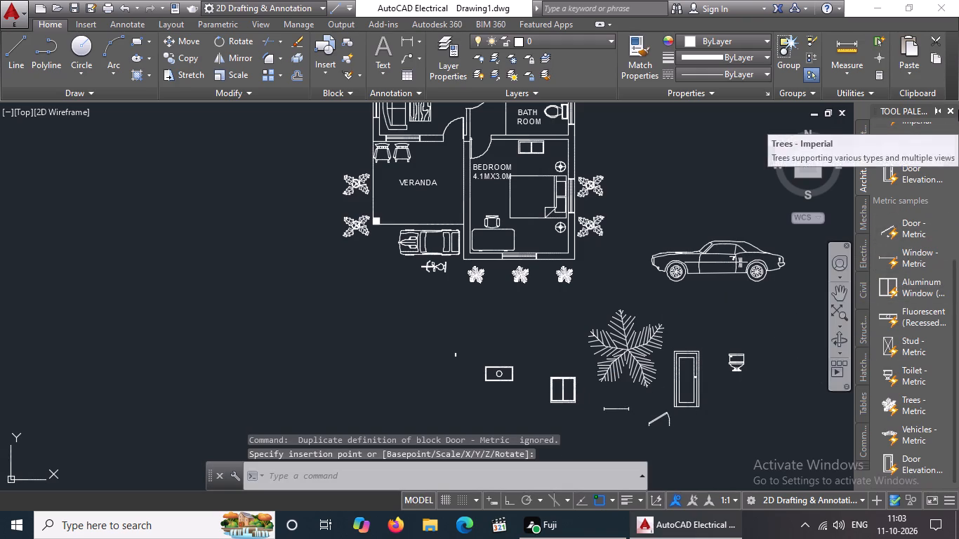
left_click(952, 109)
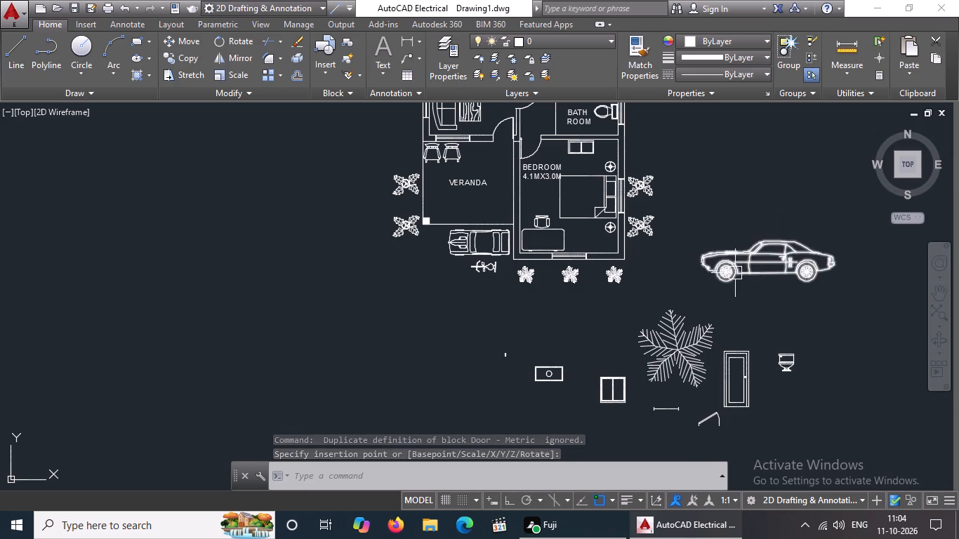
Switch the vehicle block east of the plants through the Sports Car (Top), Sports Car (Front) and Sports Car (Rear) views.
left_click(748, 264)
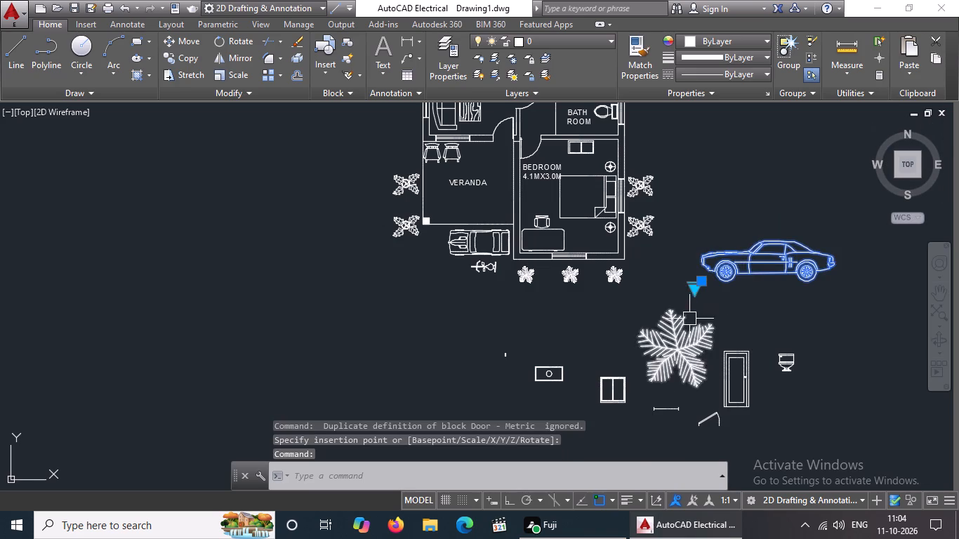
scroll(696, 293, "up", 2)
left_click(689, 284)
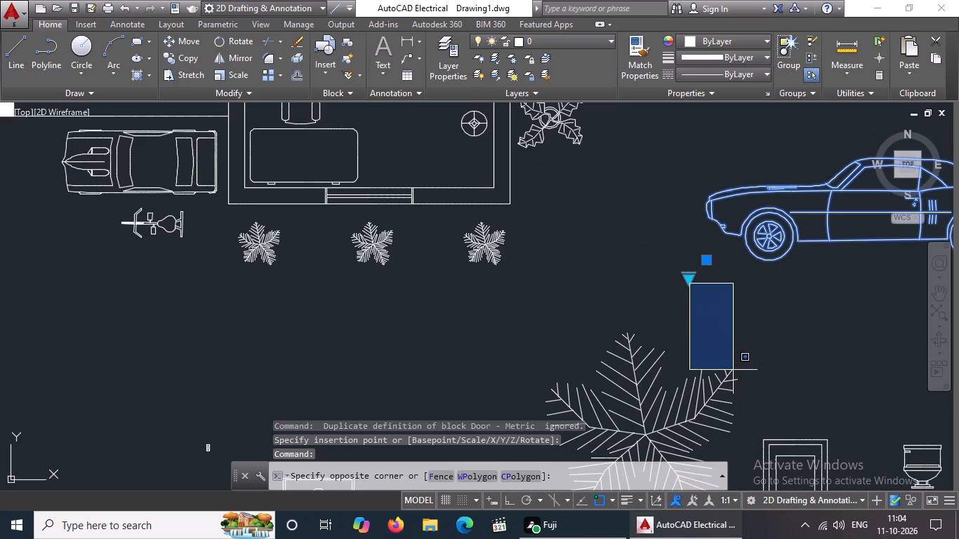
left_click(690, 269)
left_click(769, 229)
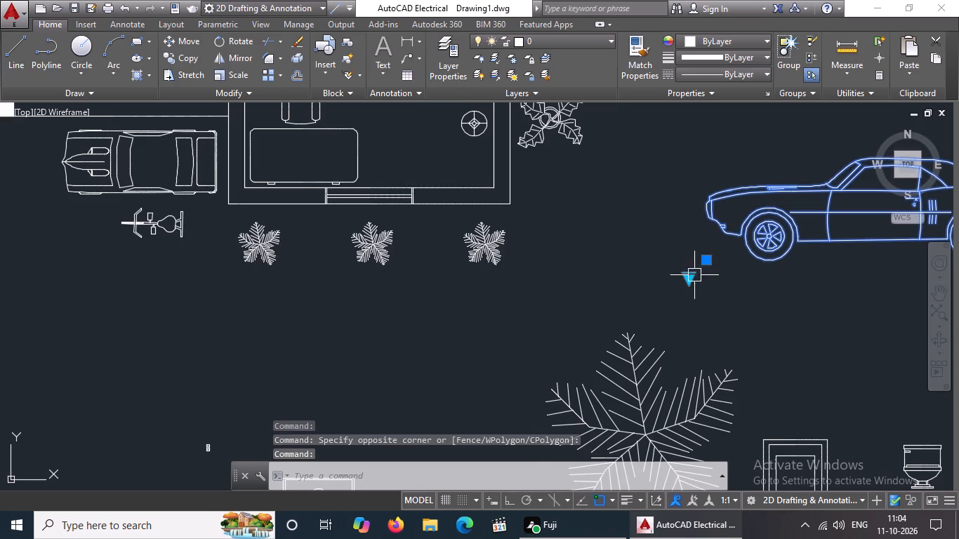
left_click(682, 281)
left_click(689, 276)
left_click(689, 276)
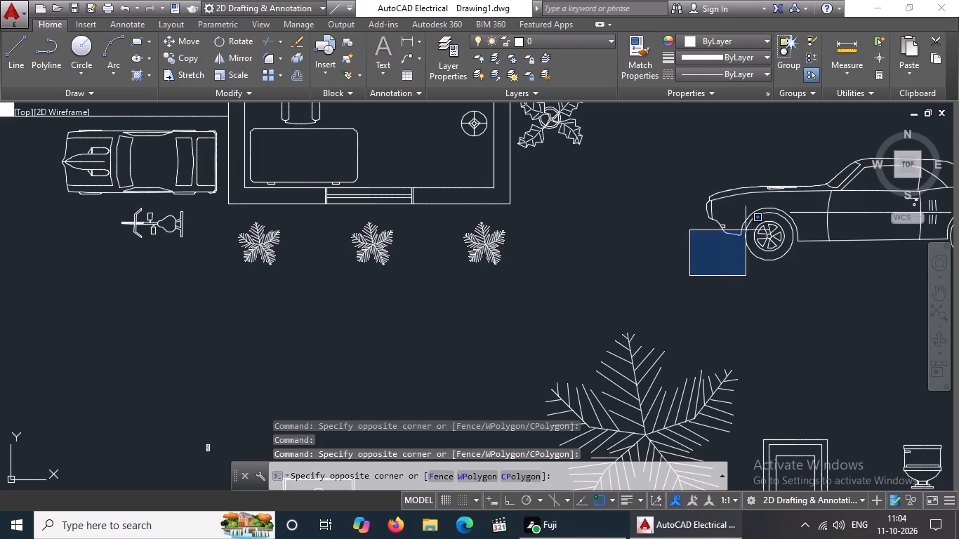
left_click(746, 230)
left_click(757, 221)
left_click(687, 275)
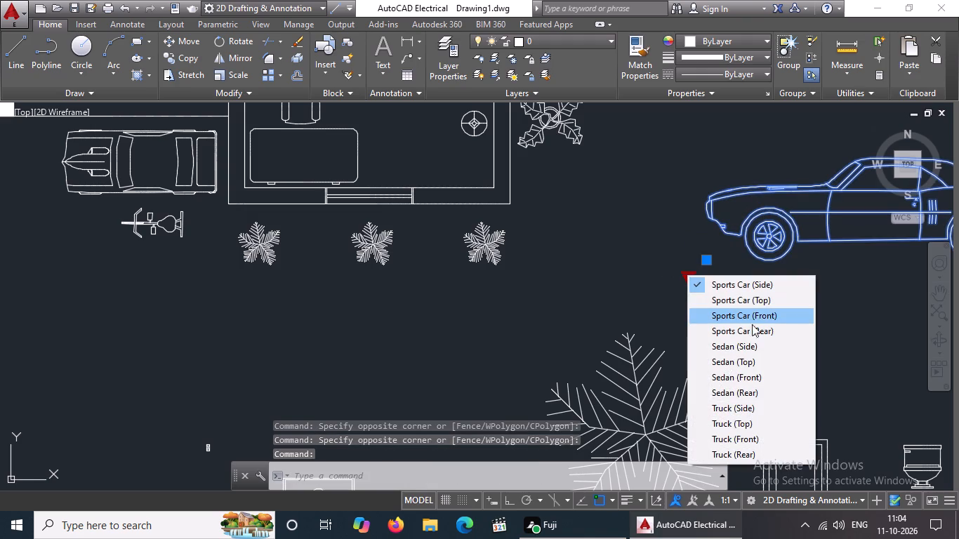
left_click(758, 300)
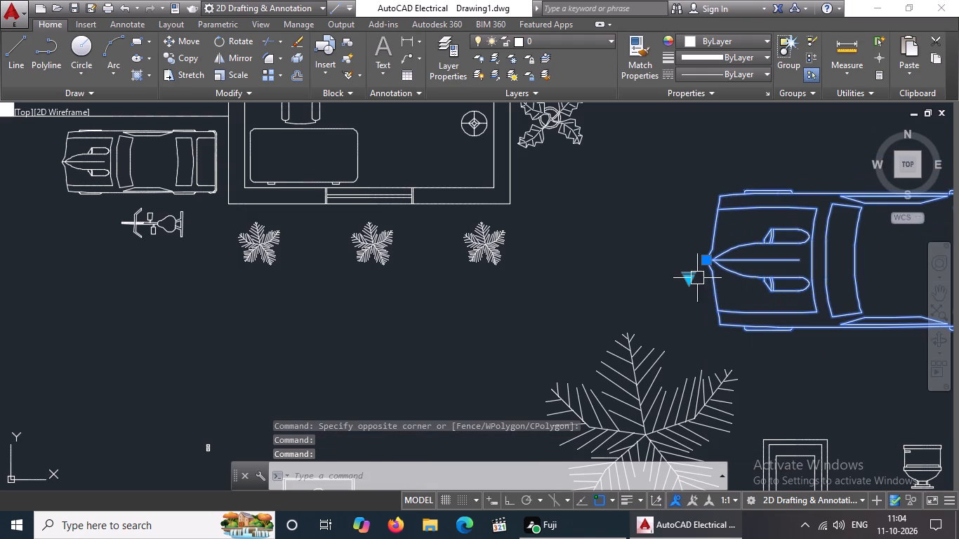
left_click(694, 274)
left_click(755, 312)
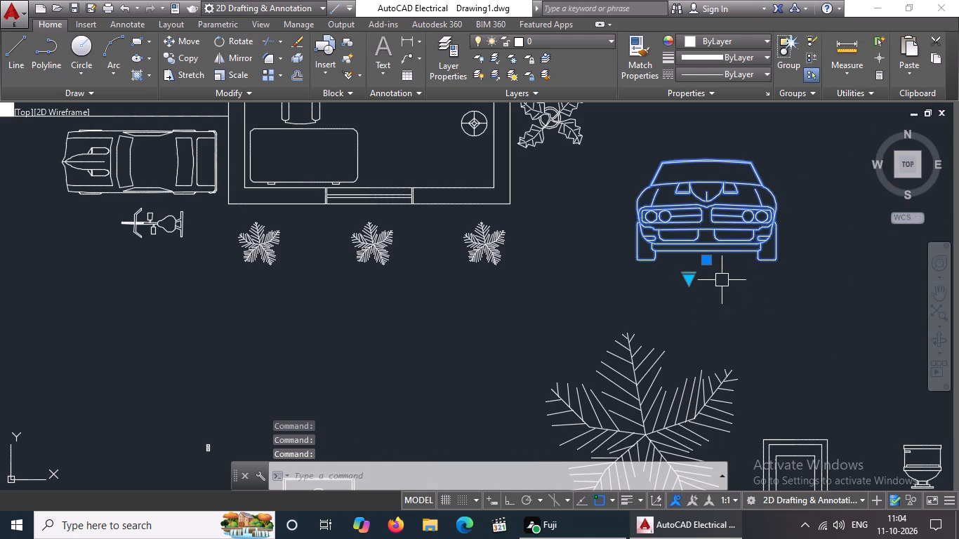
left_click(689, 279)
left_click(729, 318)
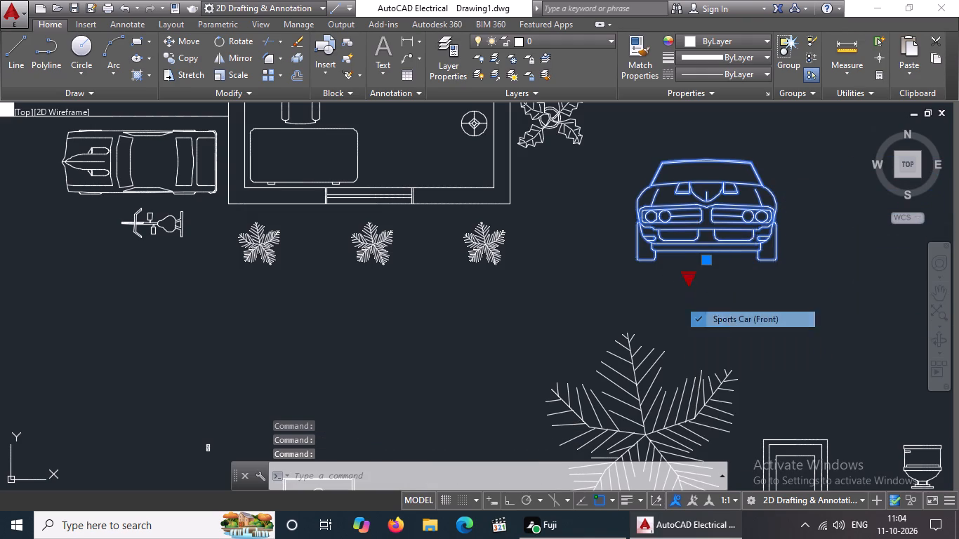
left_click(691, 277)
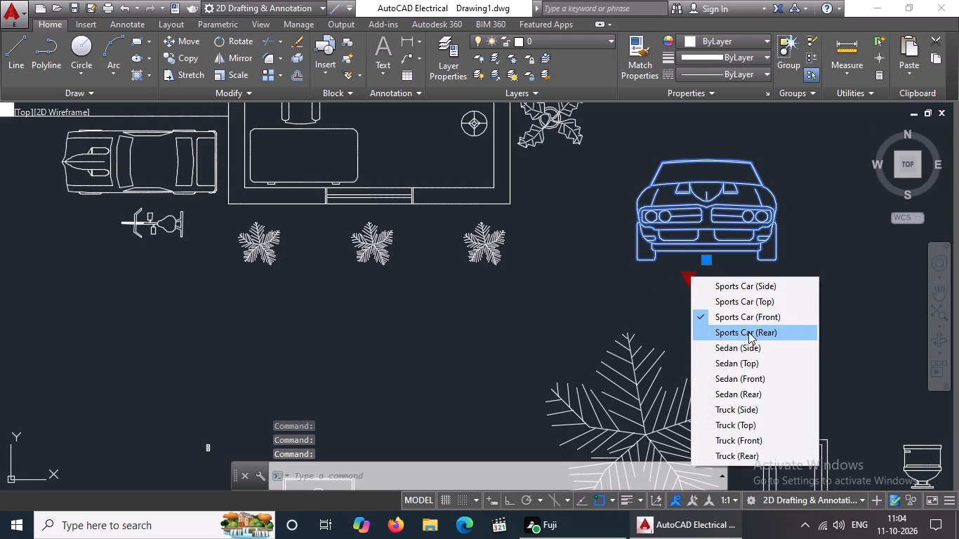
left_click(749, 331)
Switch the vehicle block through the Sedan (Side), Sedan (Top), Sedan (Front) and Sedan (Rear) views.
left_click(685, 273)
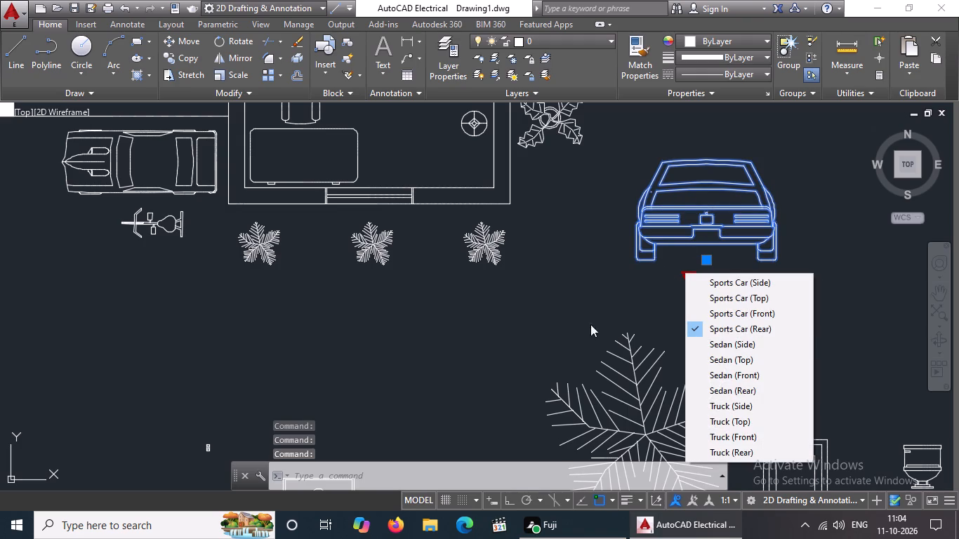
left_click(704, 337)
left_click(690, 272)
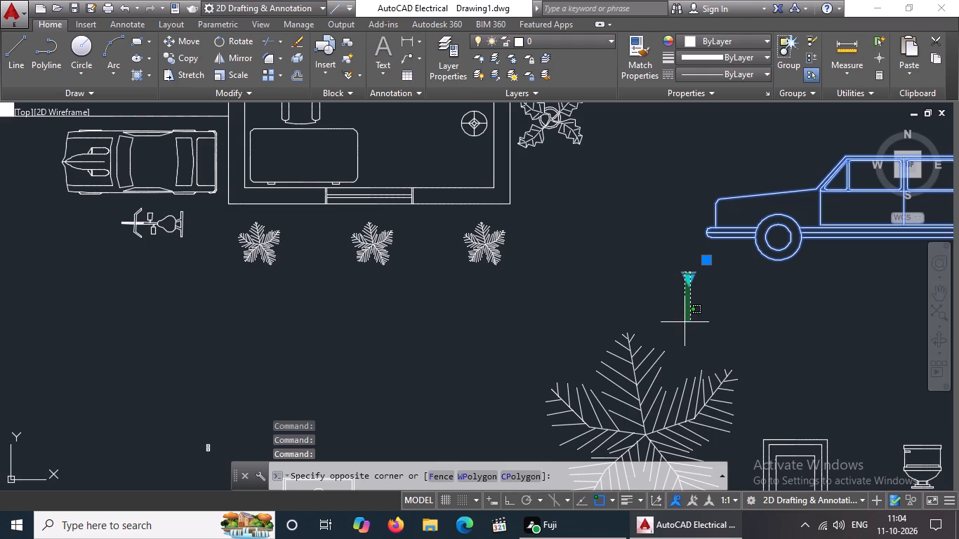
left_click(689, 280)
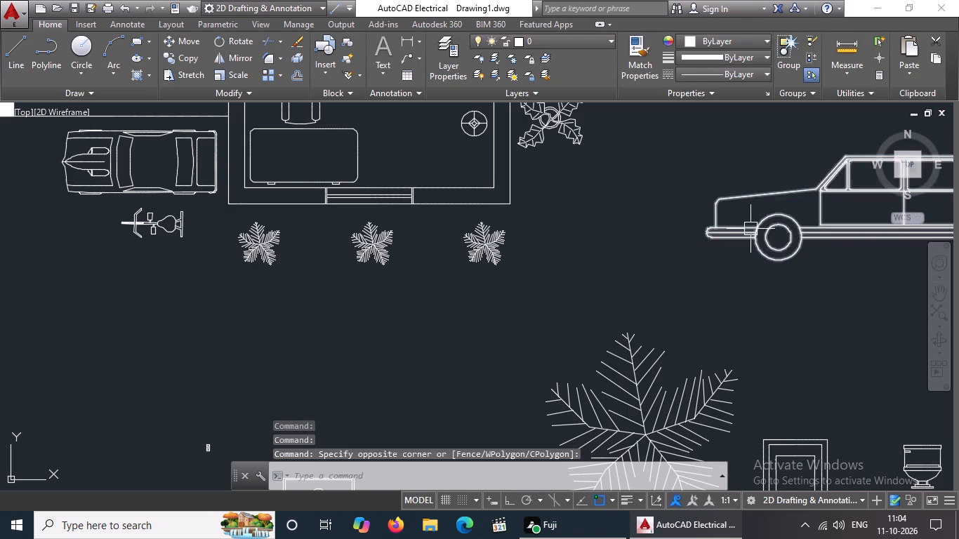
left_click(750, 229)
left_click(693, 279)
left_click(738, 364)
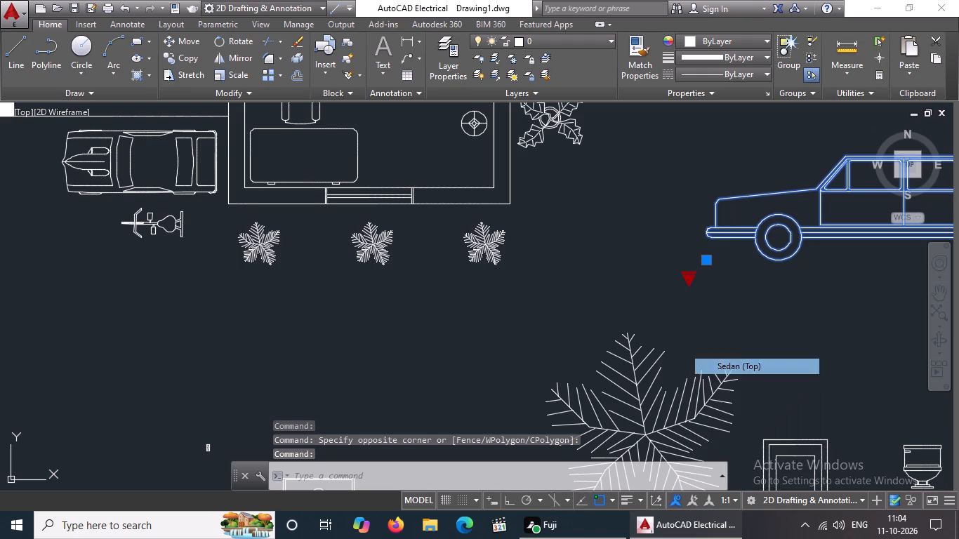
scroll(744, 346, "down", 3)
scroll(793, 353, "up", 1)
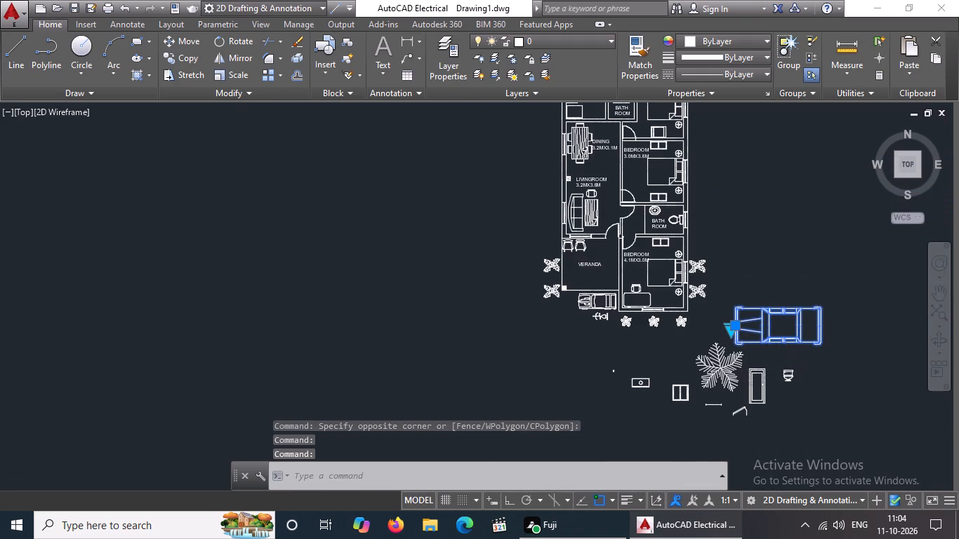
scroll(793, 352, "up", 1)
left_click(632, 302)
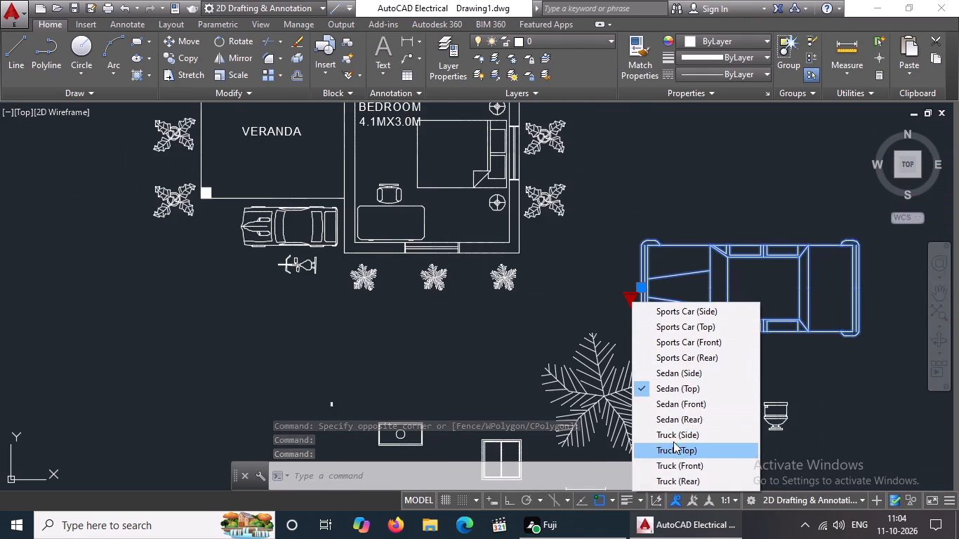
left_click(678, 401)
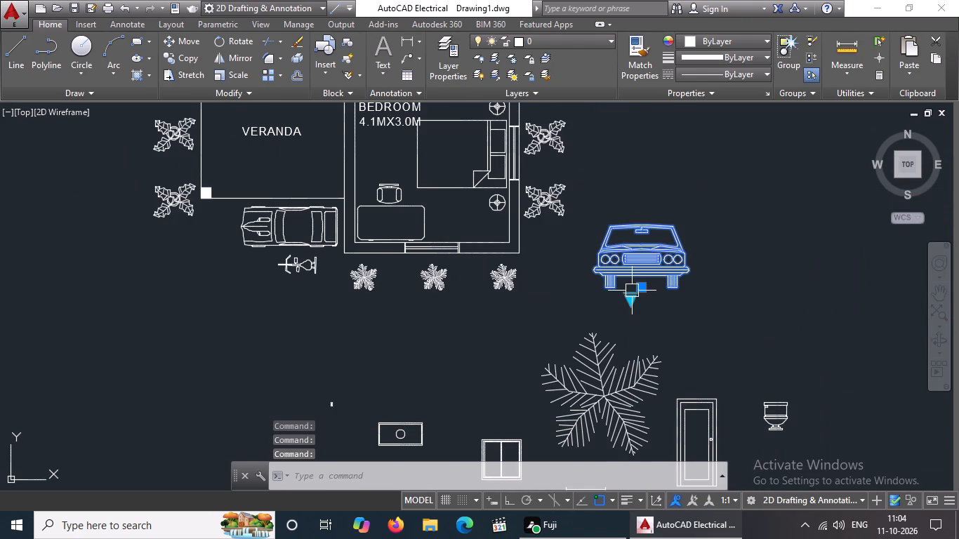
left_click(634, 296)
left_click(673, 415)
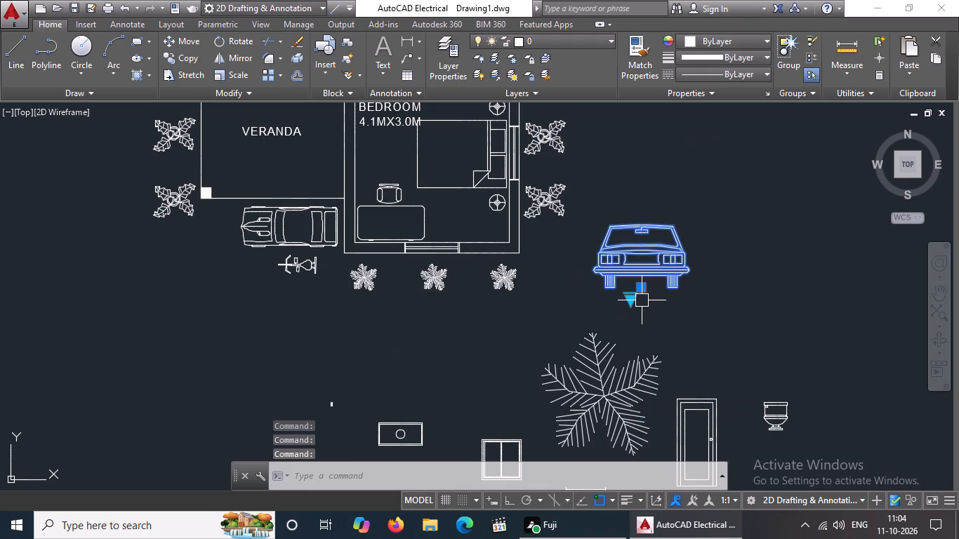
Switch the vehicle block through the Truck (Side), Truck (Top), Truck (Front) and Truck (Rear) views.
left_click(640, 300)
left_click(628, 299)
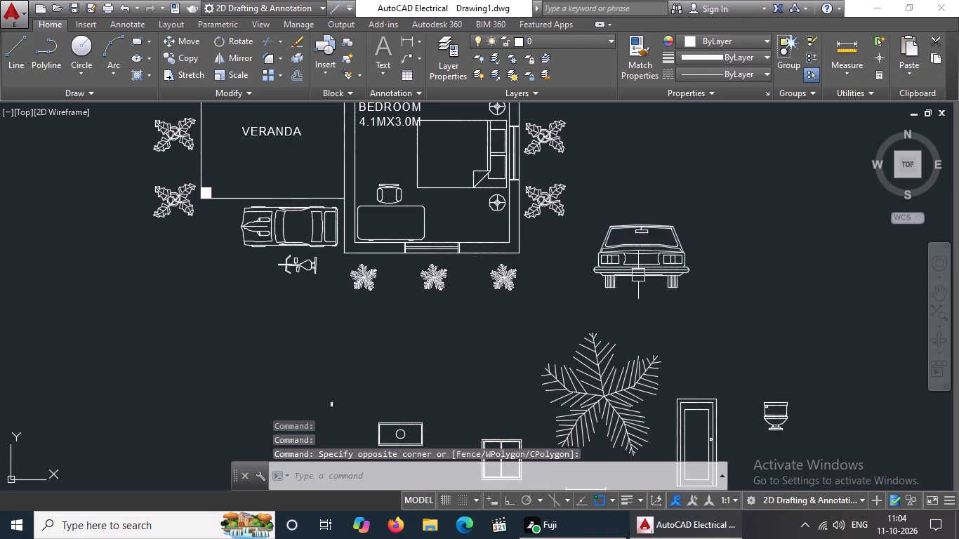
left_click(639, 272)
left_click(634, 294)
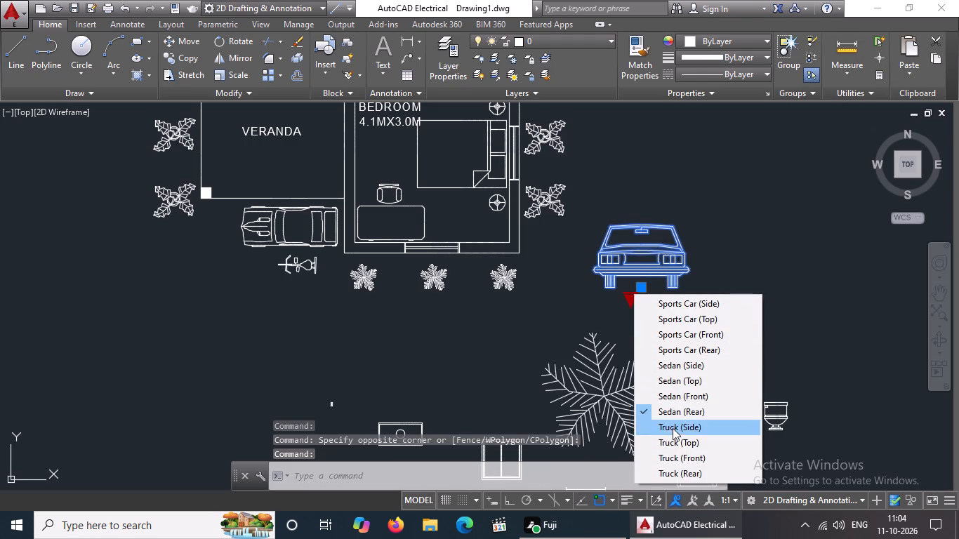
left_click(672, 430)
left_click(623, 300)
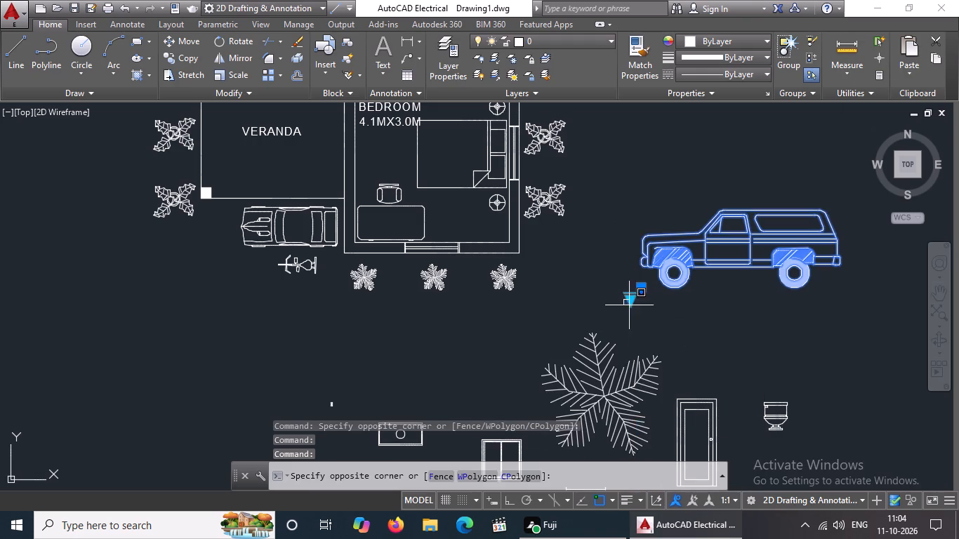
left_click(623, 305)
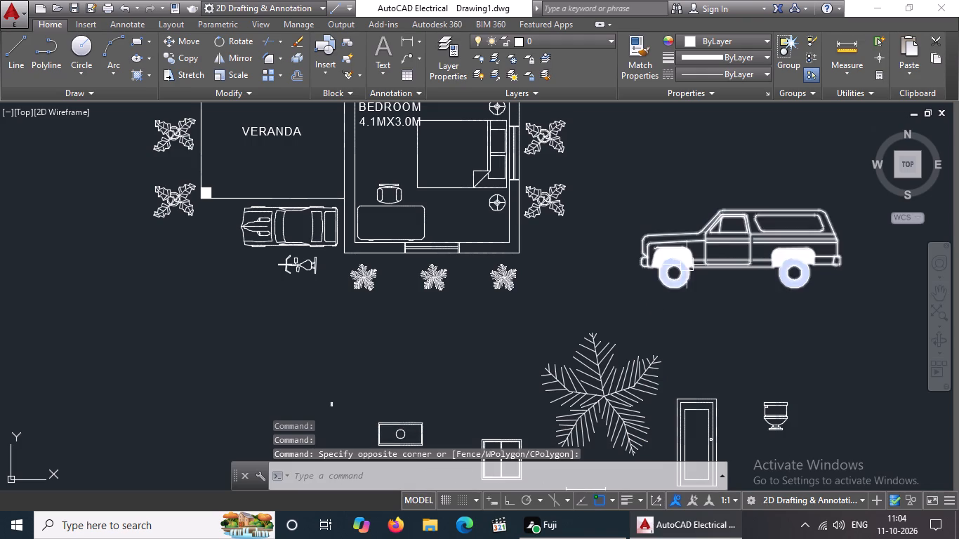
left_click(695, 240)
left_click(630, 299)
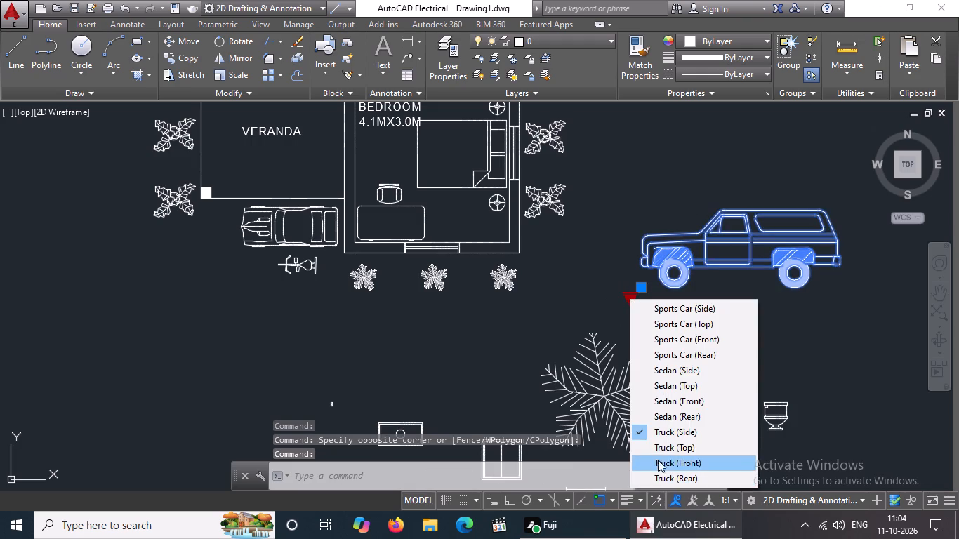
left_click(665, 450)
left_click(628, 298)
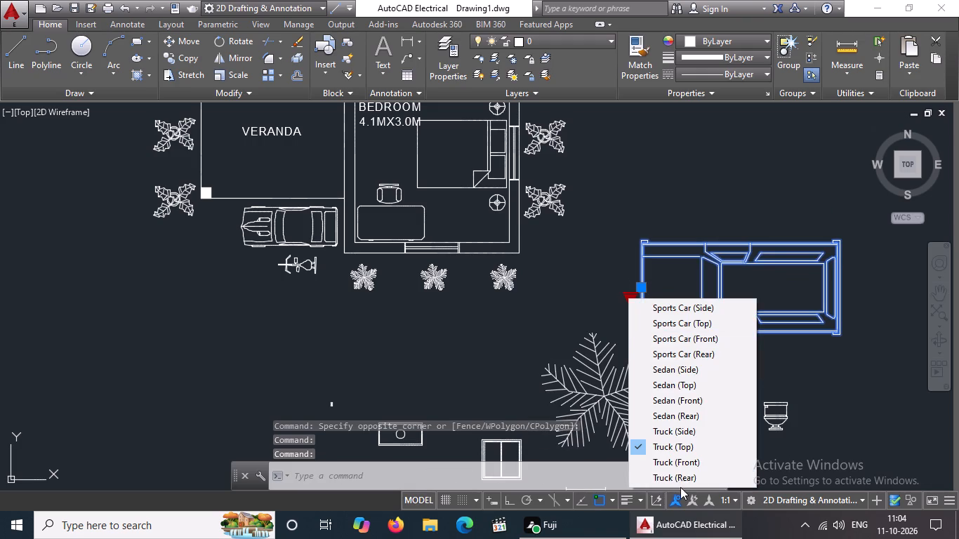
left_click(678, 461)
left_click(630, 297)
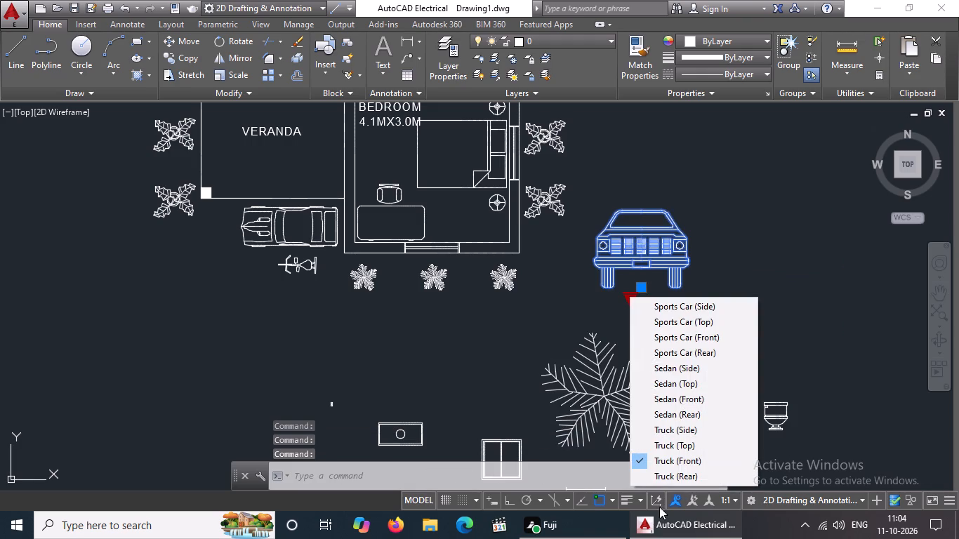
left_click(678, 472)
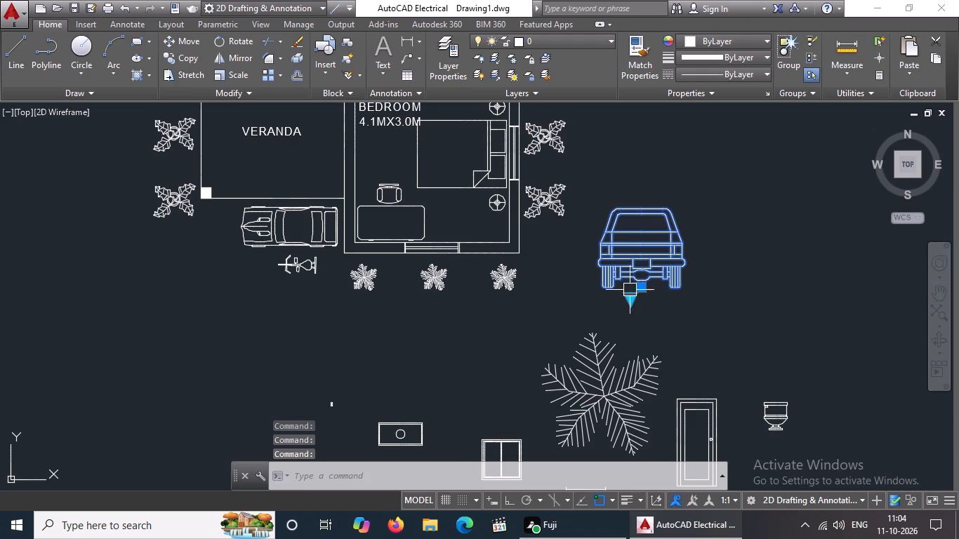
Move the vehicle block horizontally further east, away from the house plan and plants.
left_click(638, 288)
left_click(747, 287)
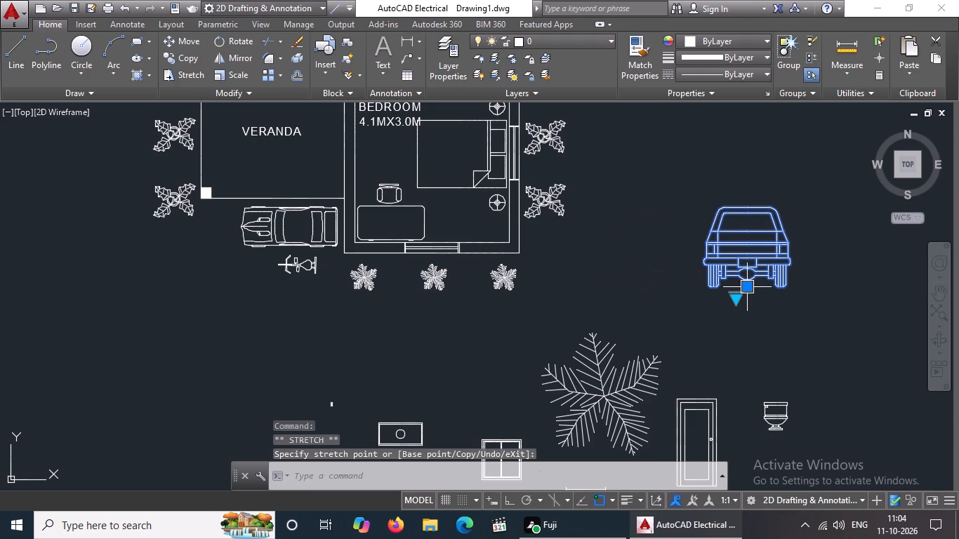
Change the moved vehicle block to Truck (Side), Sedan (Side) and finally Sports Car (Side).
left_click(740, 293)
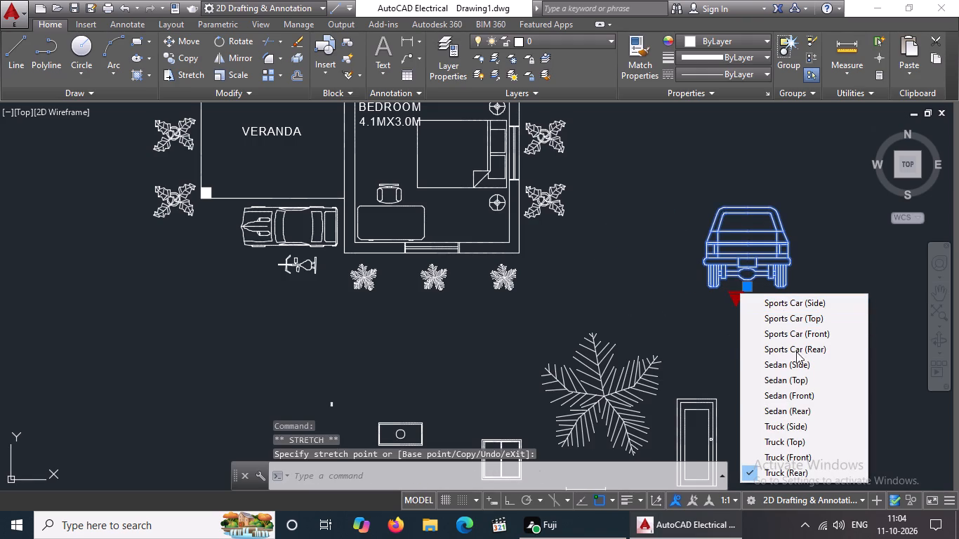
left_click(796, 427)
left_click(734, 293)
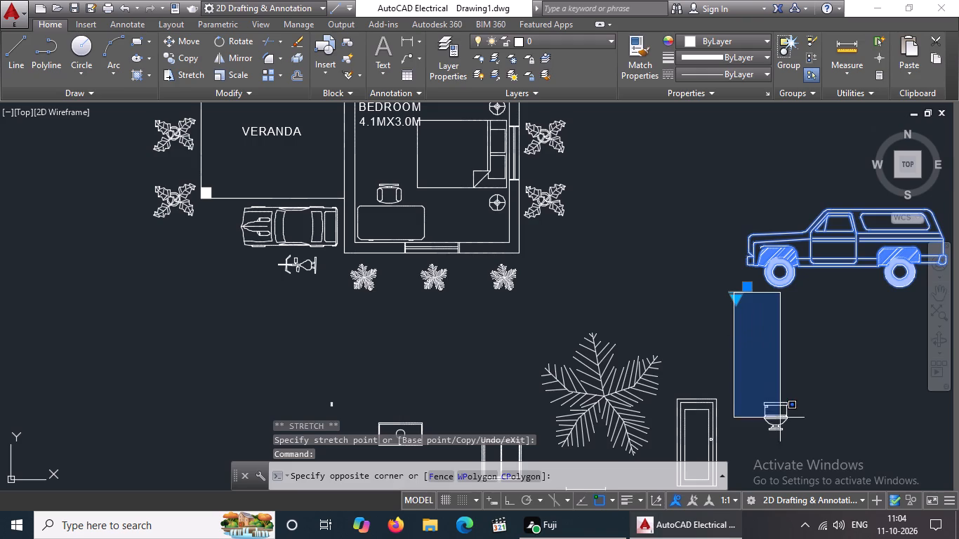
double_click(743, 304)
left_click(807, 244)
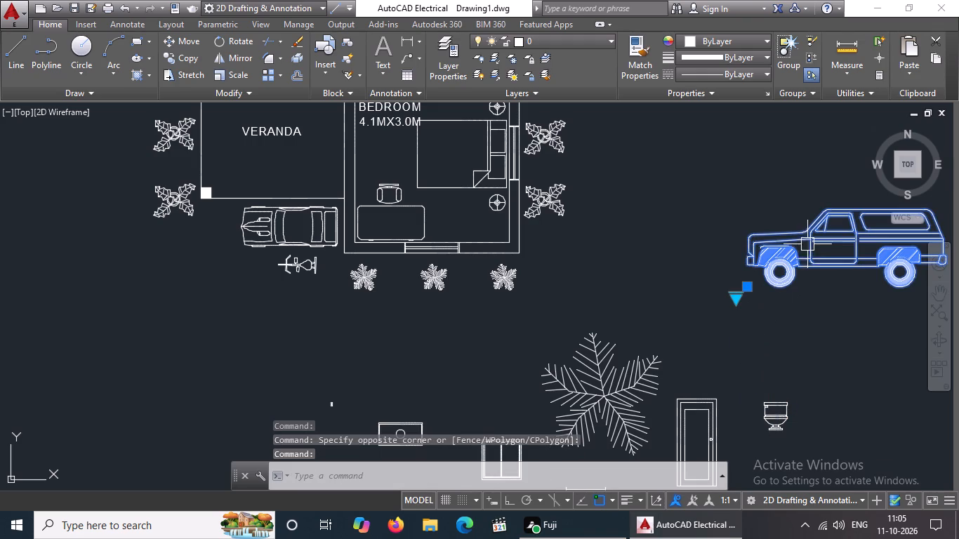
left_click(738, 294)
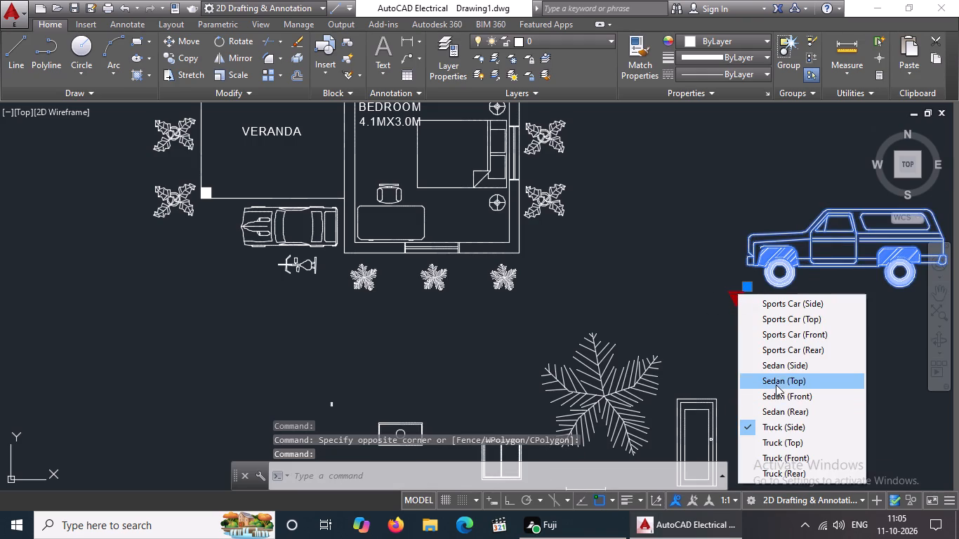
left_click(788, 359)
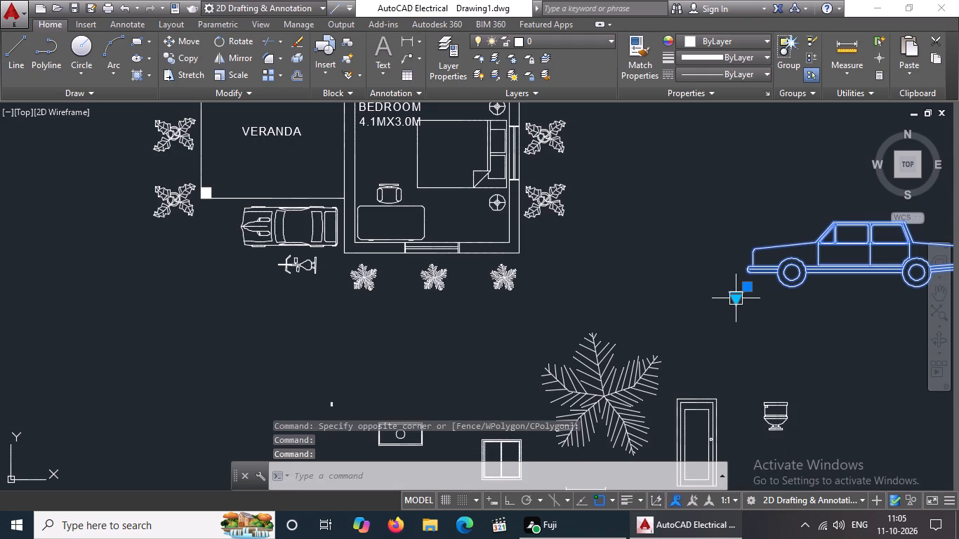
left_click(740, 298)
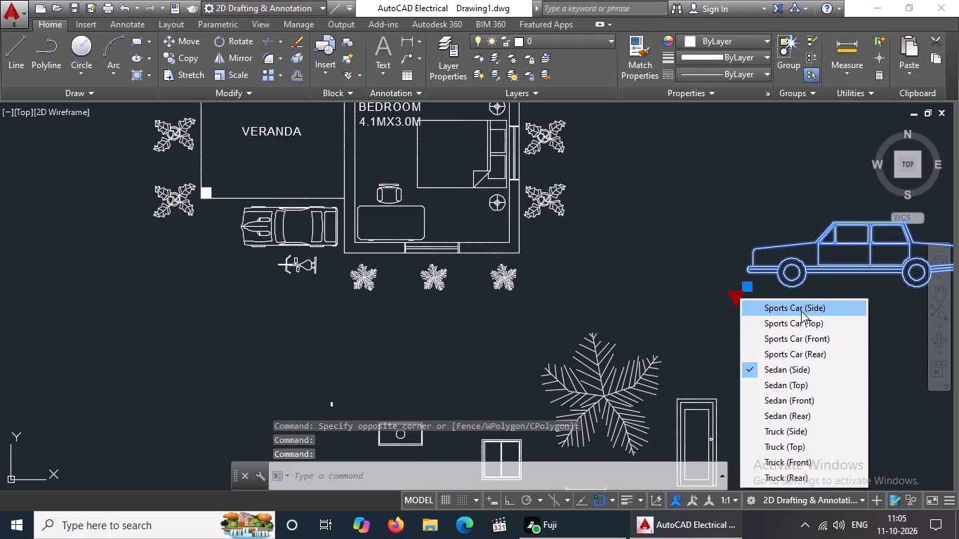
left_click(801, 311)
Delete the side-view sports car block east of the house plan.
scroll(802, 306, "down", 2)
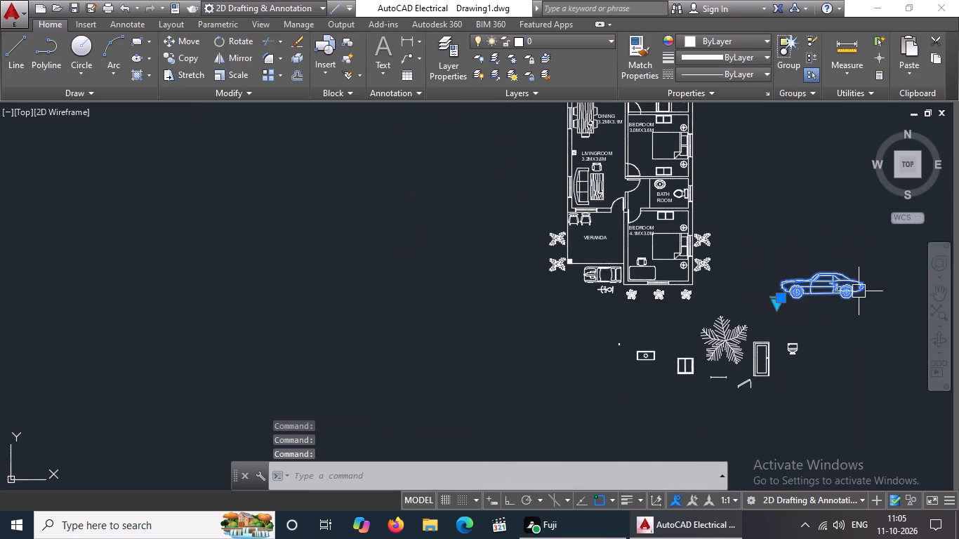
left_click(854, 290)
key("Delete")
key("Delete")
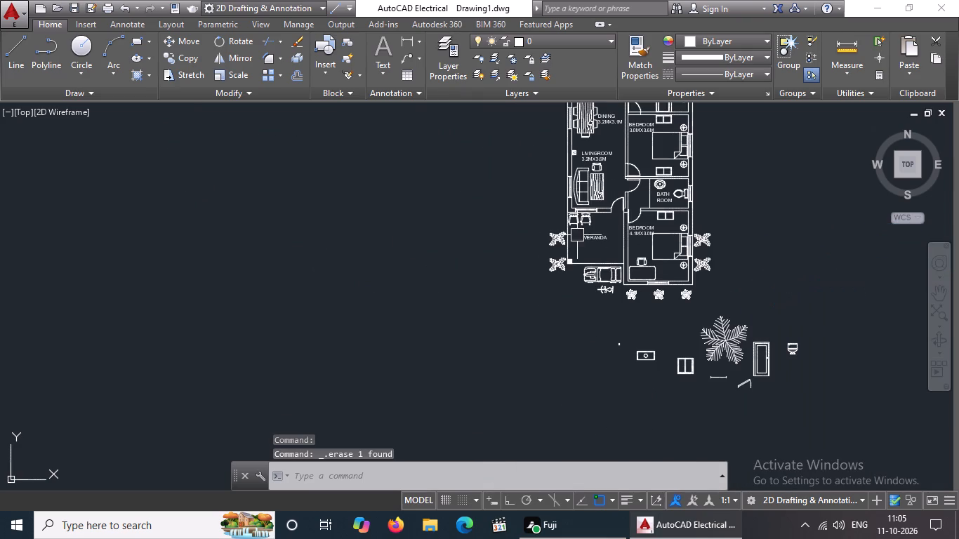
Move the large plan-view palm block a short distance north-east, away from the loose blocks south of the house.
left_click(726, 350)
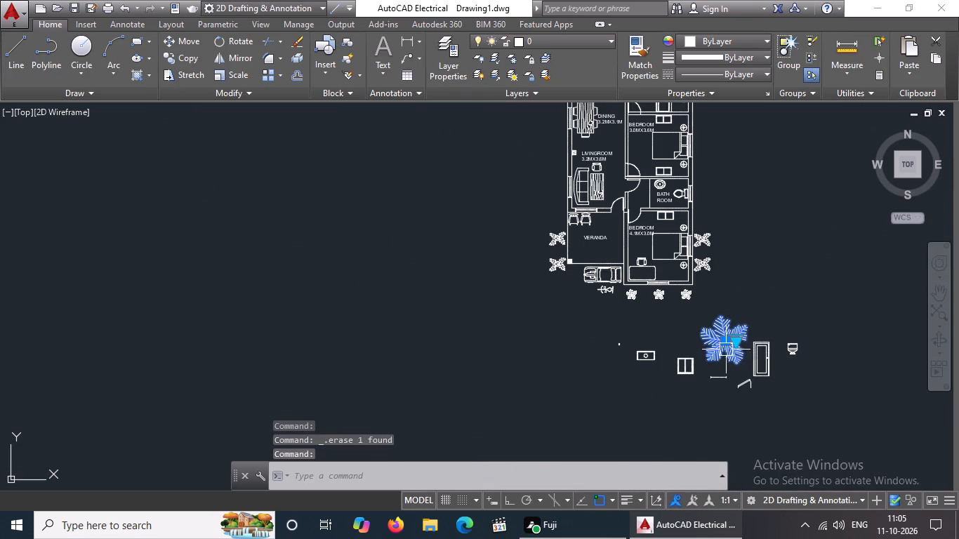
scroll(732, 340, "up", 3)
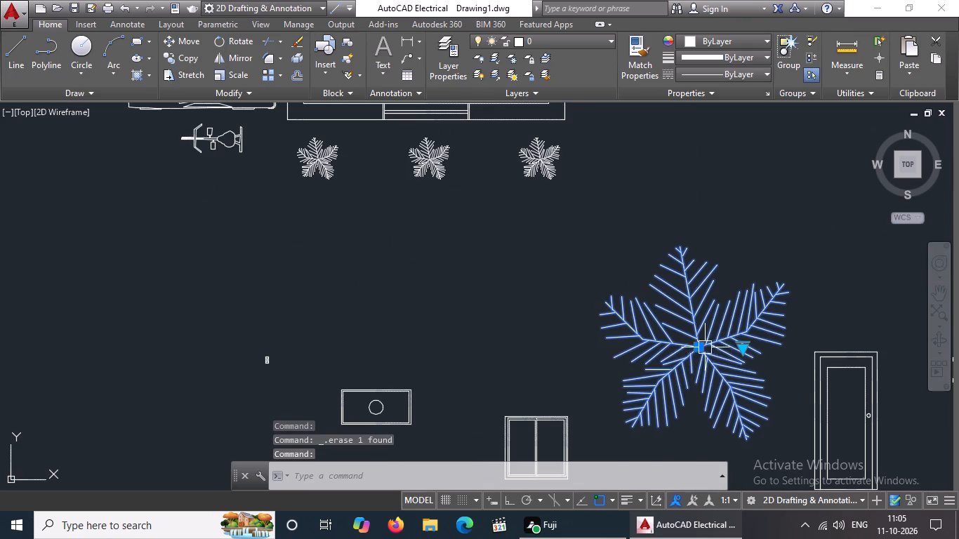
left_click_drag(696, 347, 700, 339)
left_click(740, 287)
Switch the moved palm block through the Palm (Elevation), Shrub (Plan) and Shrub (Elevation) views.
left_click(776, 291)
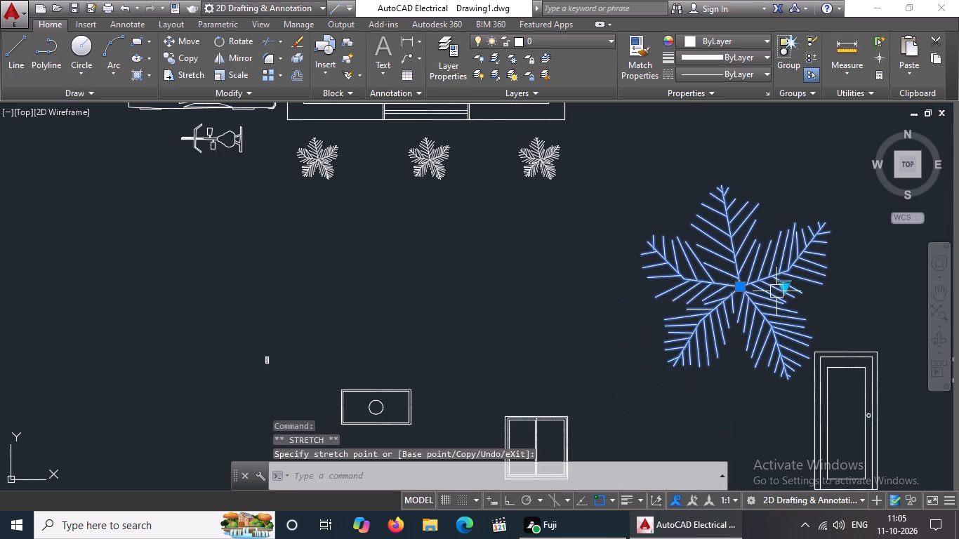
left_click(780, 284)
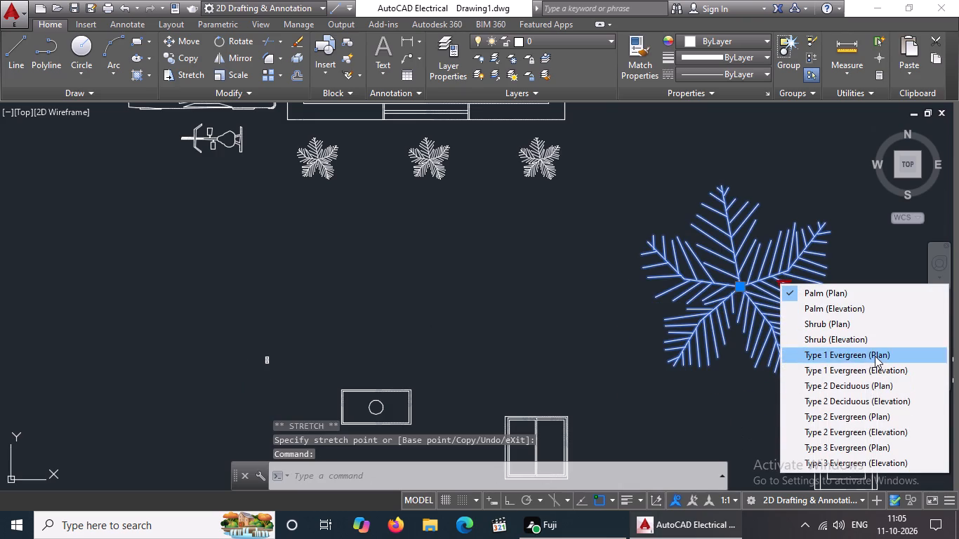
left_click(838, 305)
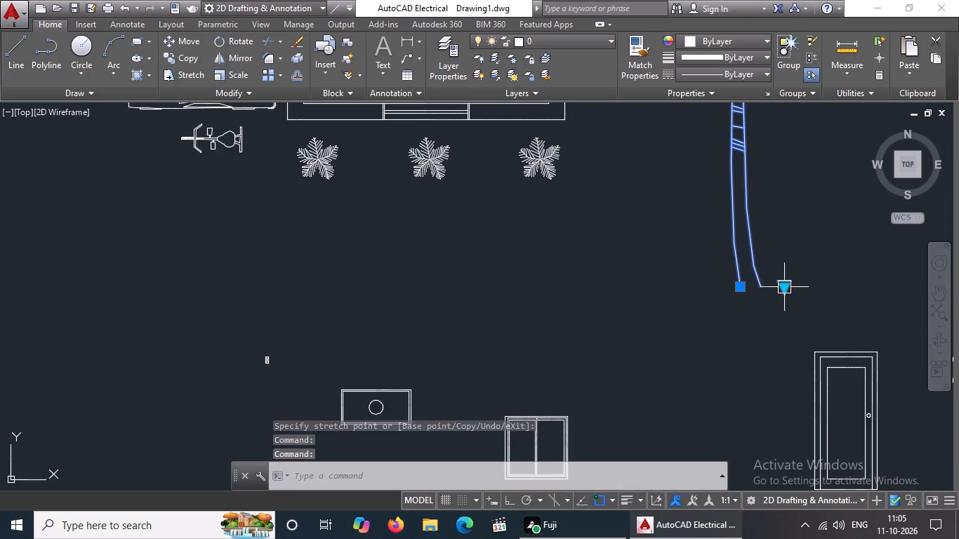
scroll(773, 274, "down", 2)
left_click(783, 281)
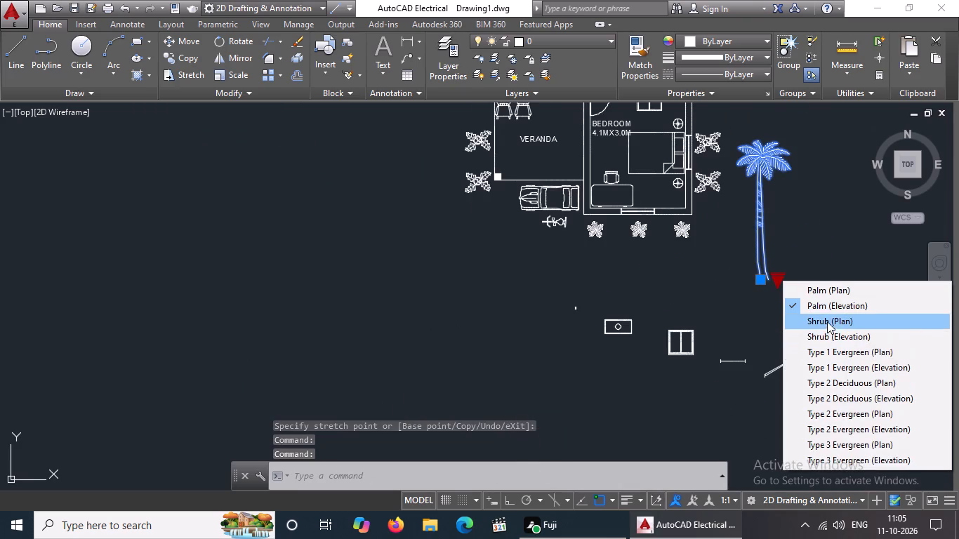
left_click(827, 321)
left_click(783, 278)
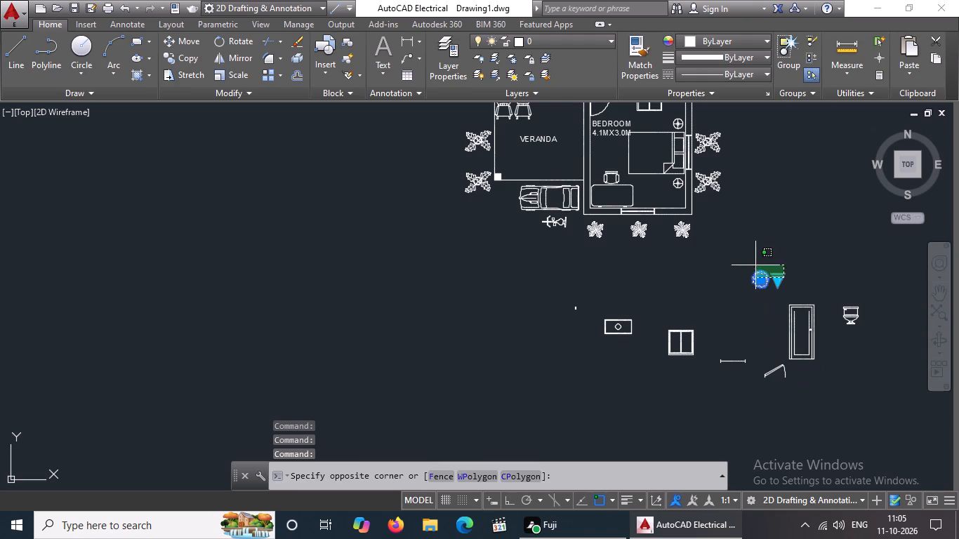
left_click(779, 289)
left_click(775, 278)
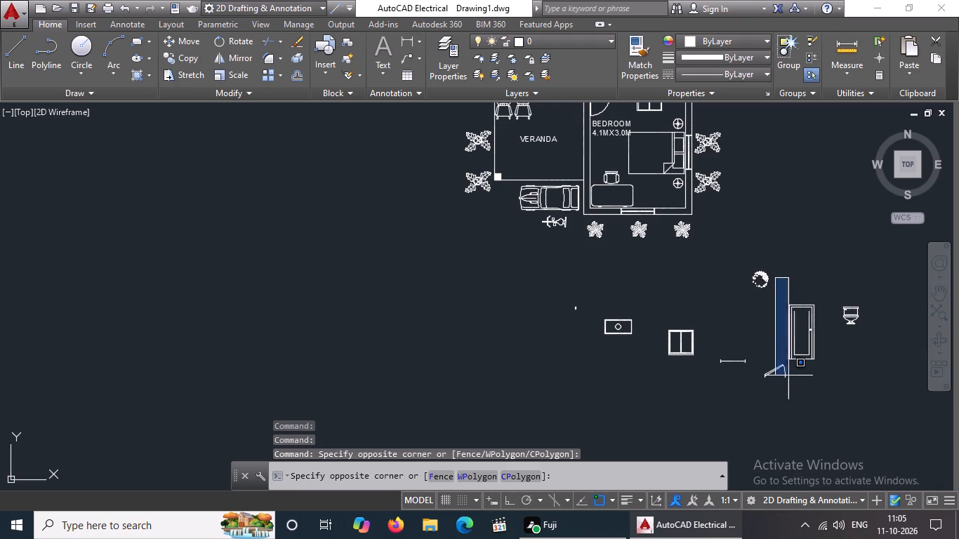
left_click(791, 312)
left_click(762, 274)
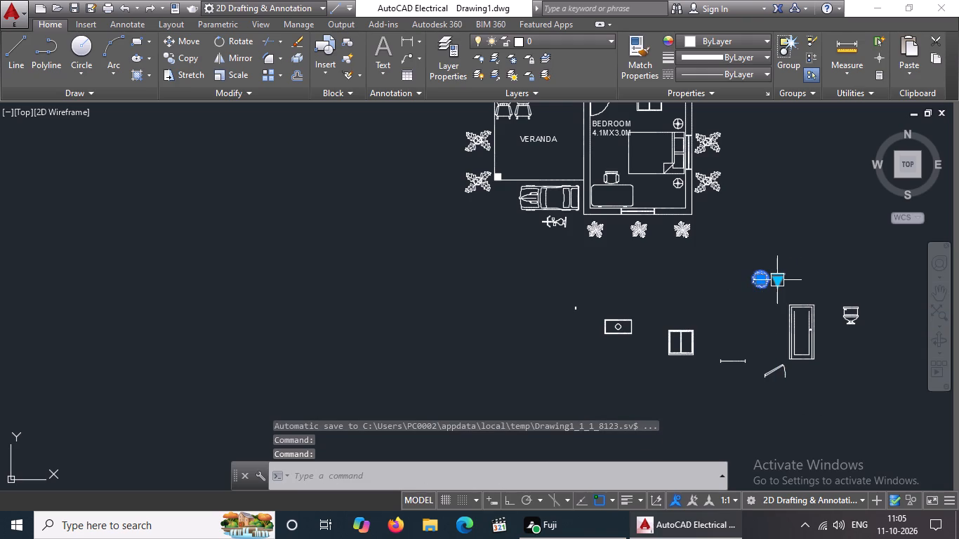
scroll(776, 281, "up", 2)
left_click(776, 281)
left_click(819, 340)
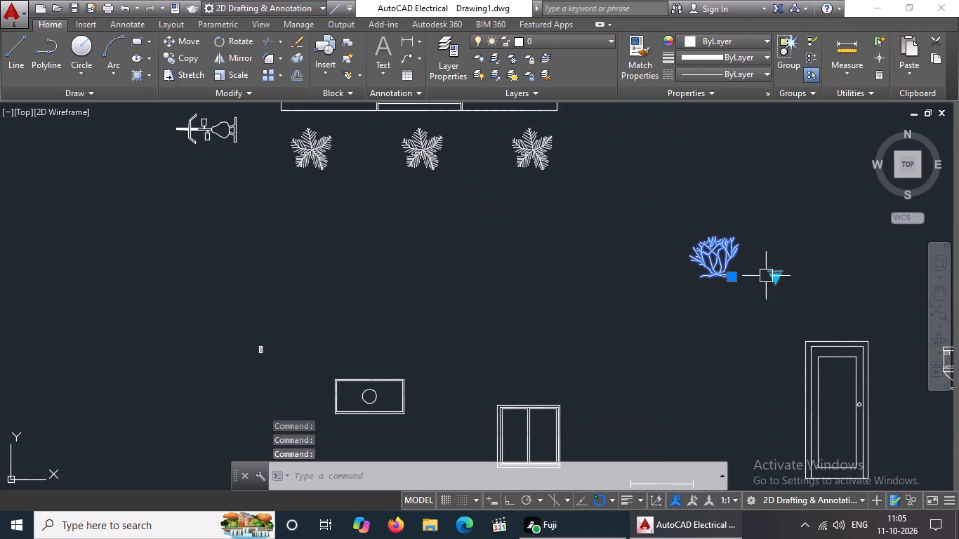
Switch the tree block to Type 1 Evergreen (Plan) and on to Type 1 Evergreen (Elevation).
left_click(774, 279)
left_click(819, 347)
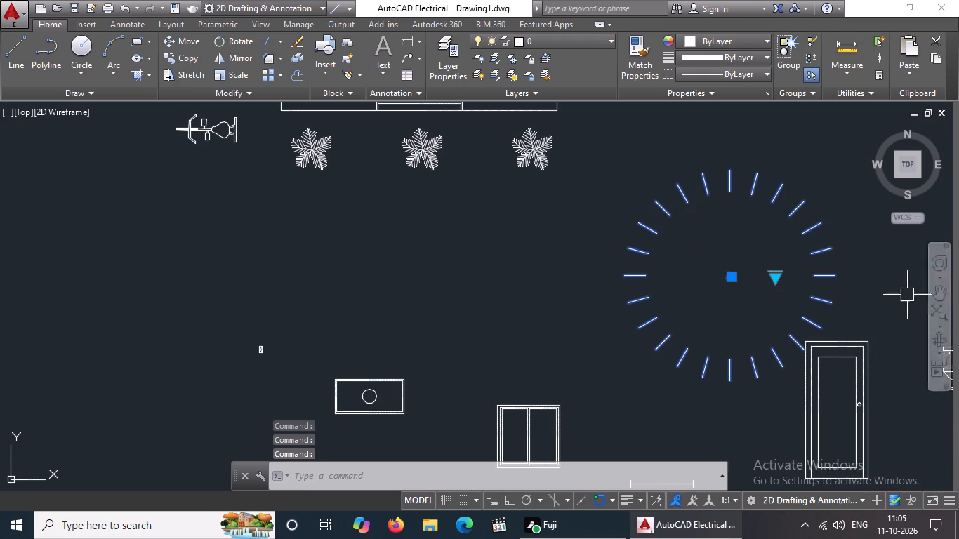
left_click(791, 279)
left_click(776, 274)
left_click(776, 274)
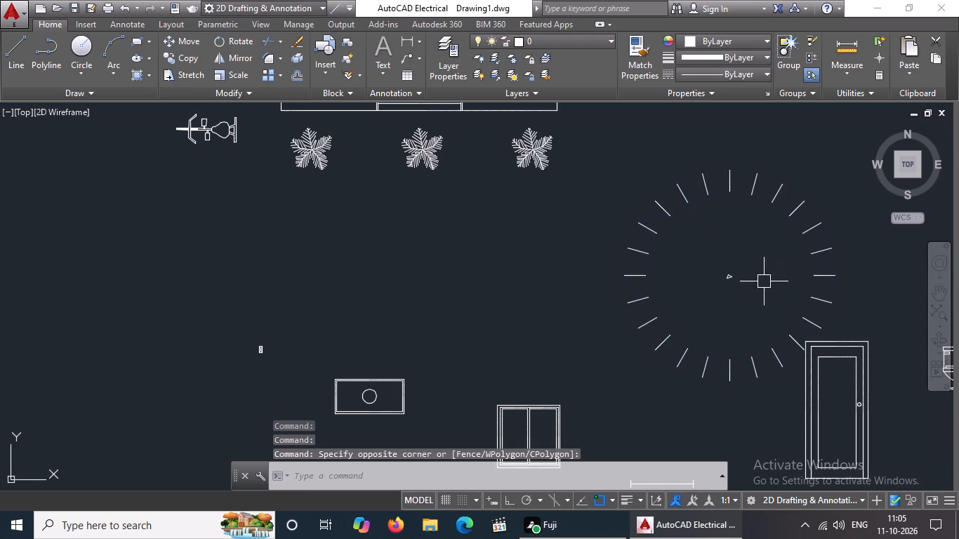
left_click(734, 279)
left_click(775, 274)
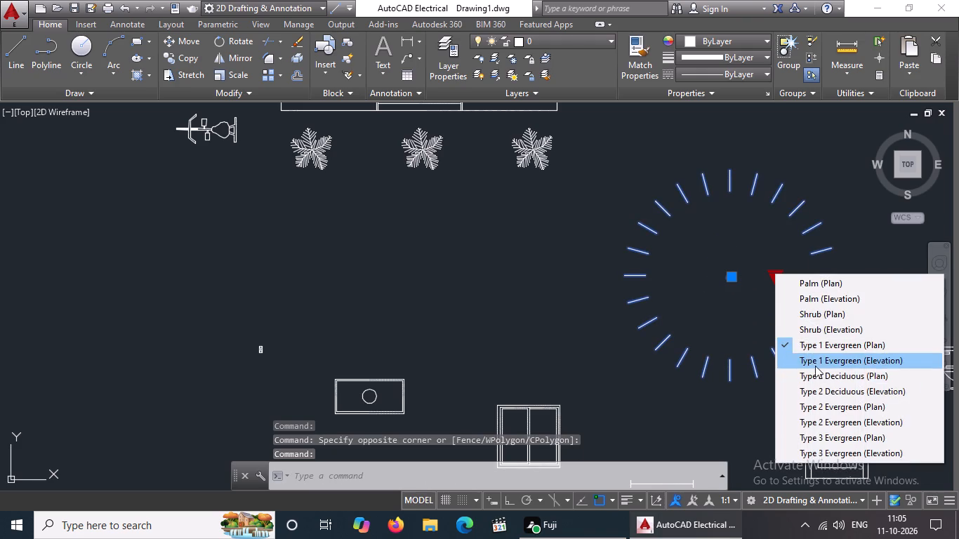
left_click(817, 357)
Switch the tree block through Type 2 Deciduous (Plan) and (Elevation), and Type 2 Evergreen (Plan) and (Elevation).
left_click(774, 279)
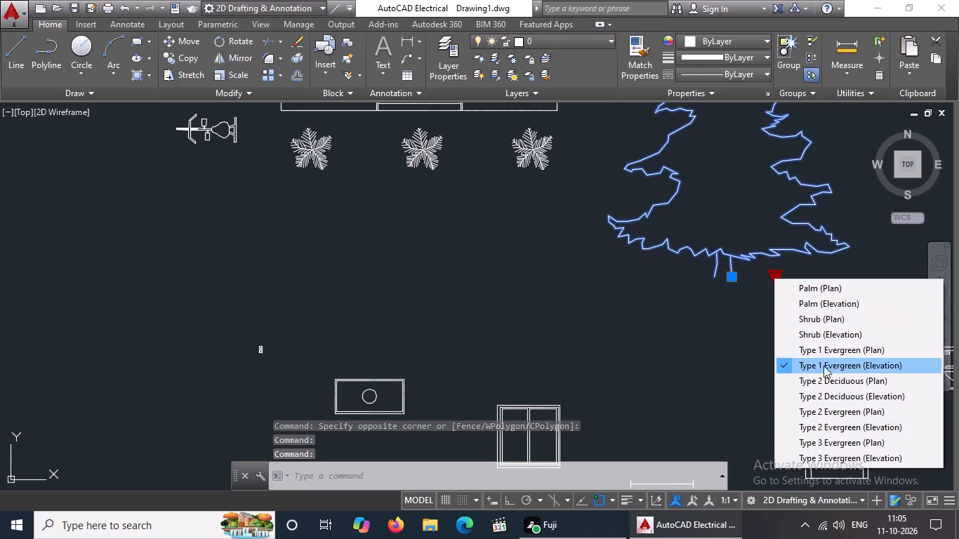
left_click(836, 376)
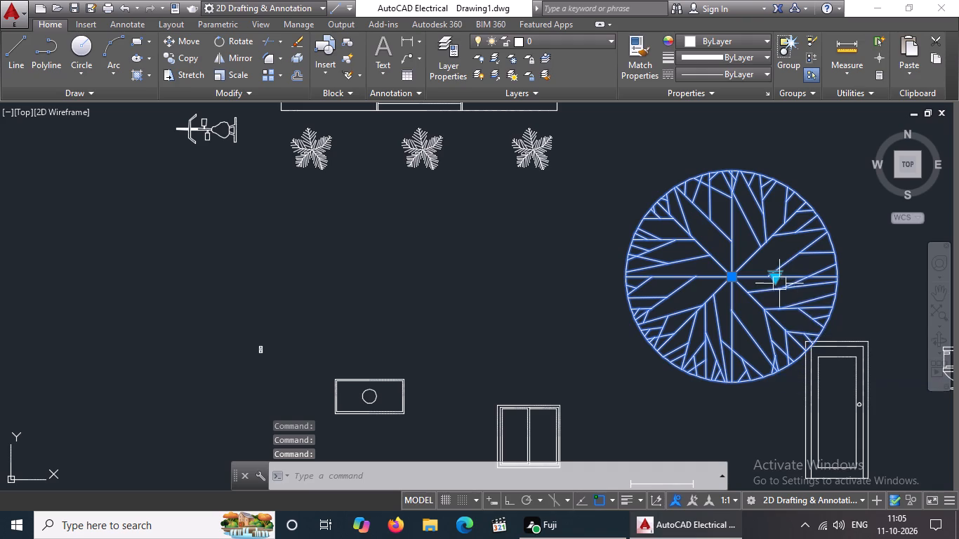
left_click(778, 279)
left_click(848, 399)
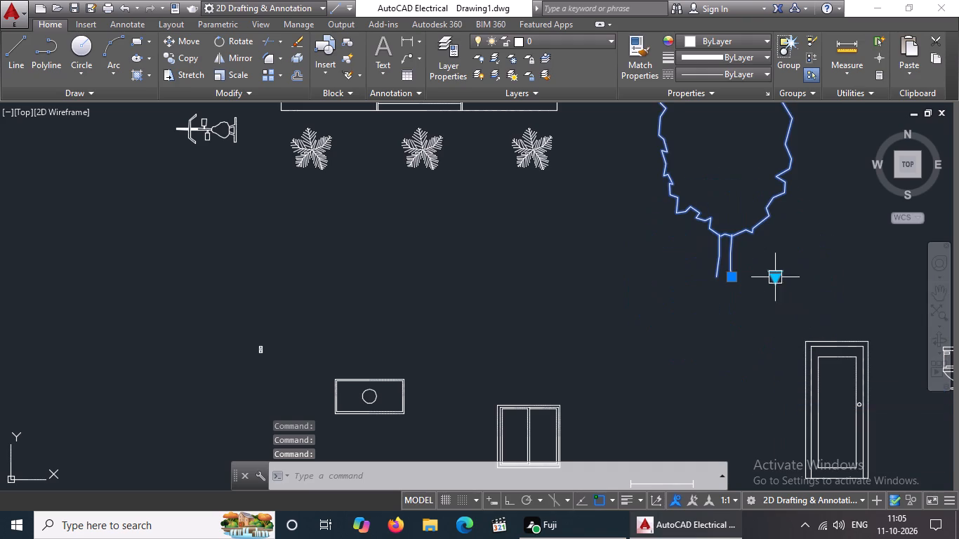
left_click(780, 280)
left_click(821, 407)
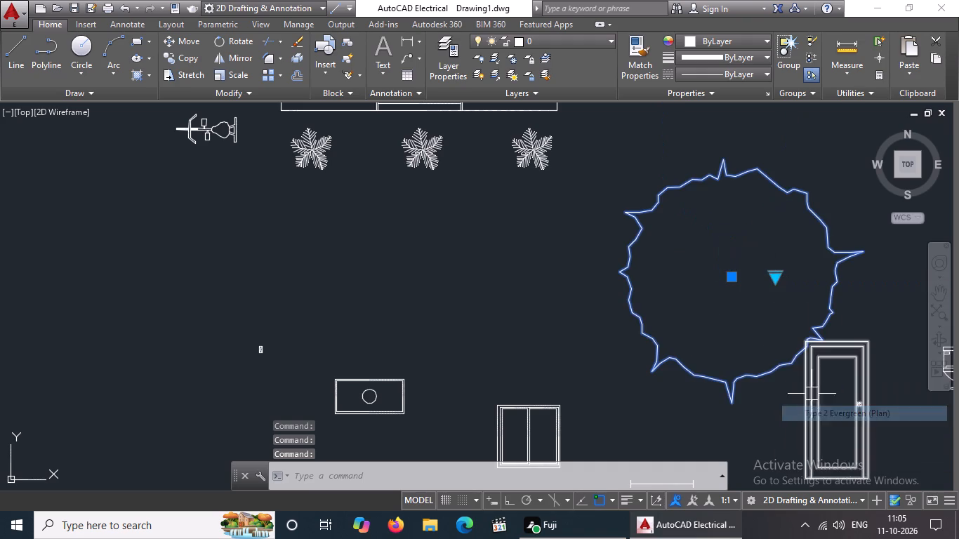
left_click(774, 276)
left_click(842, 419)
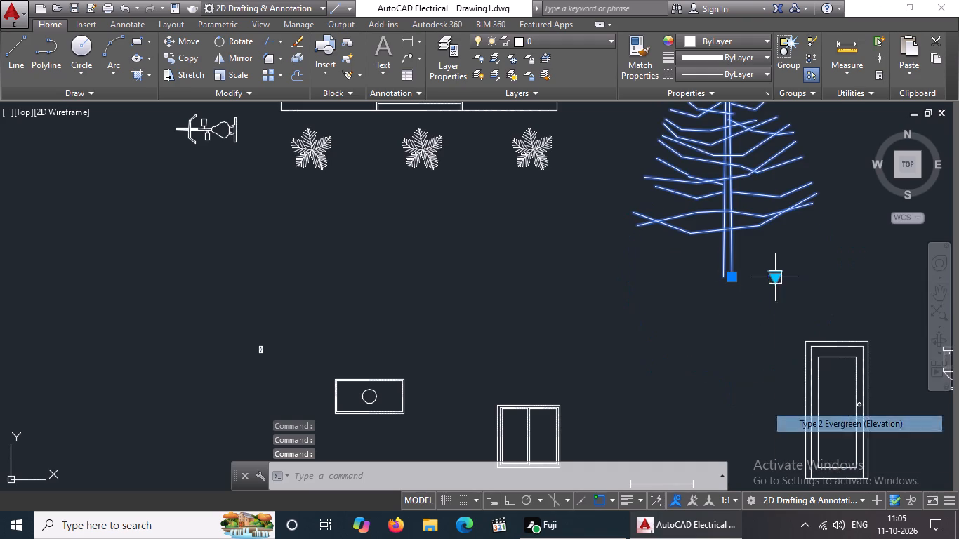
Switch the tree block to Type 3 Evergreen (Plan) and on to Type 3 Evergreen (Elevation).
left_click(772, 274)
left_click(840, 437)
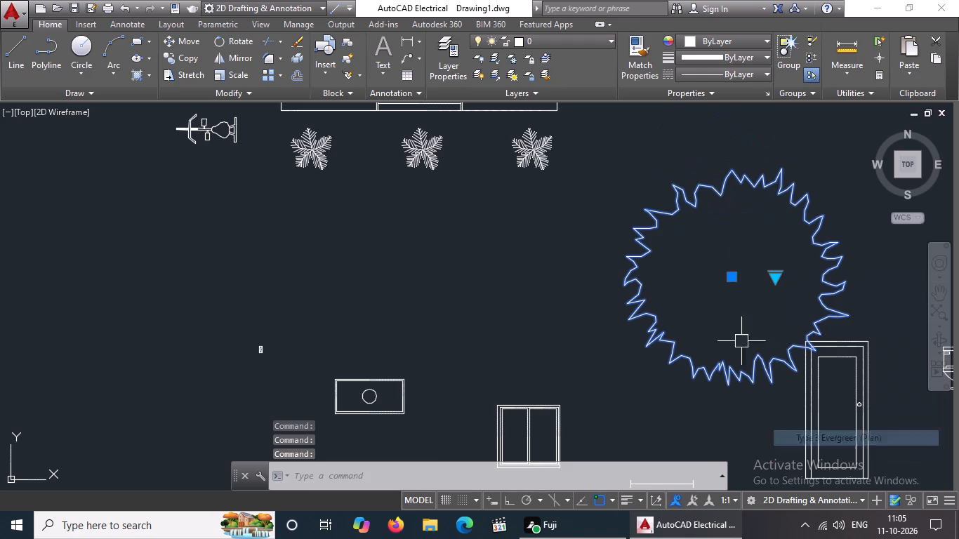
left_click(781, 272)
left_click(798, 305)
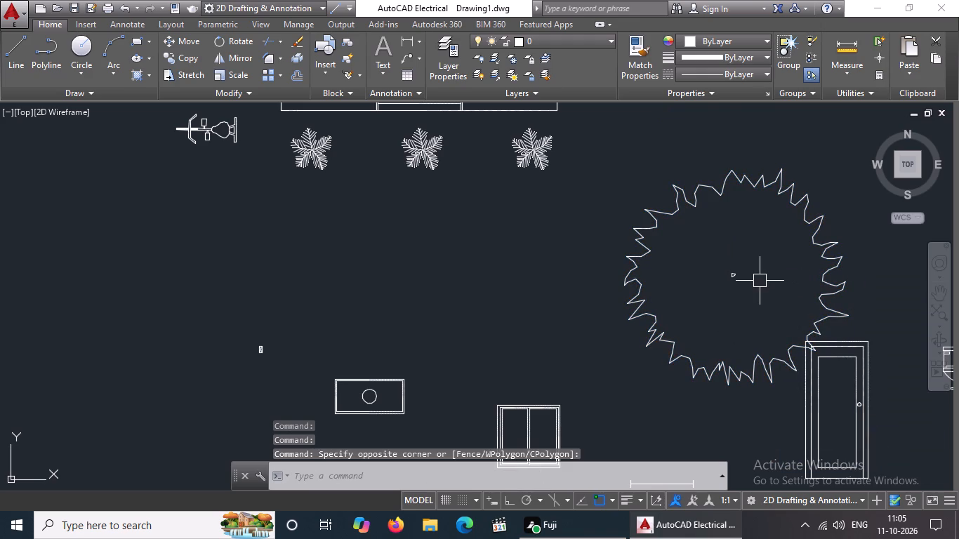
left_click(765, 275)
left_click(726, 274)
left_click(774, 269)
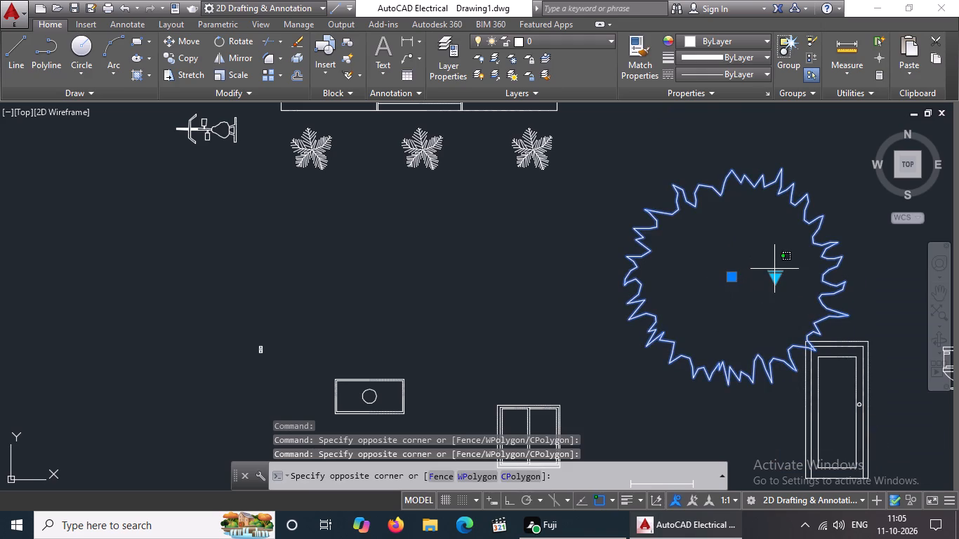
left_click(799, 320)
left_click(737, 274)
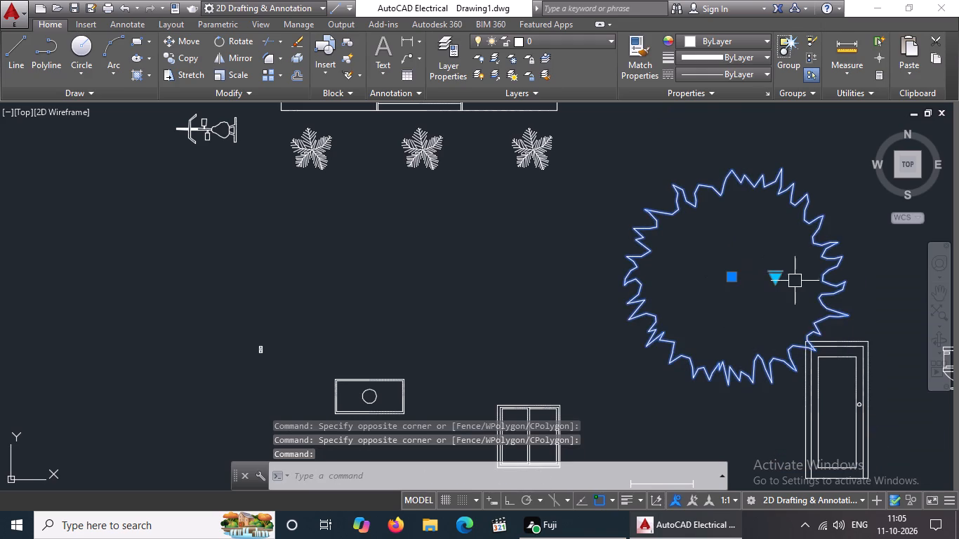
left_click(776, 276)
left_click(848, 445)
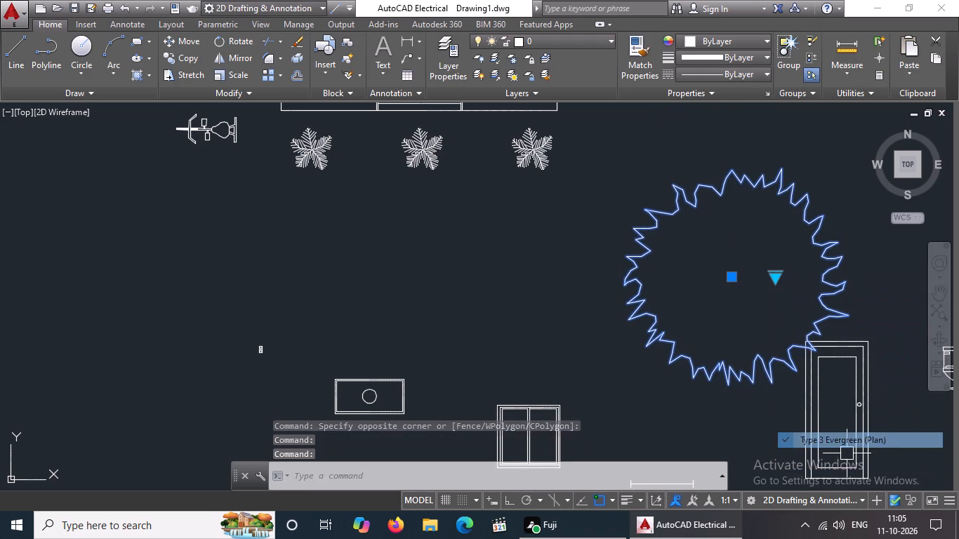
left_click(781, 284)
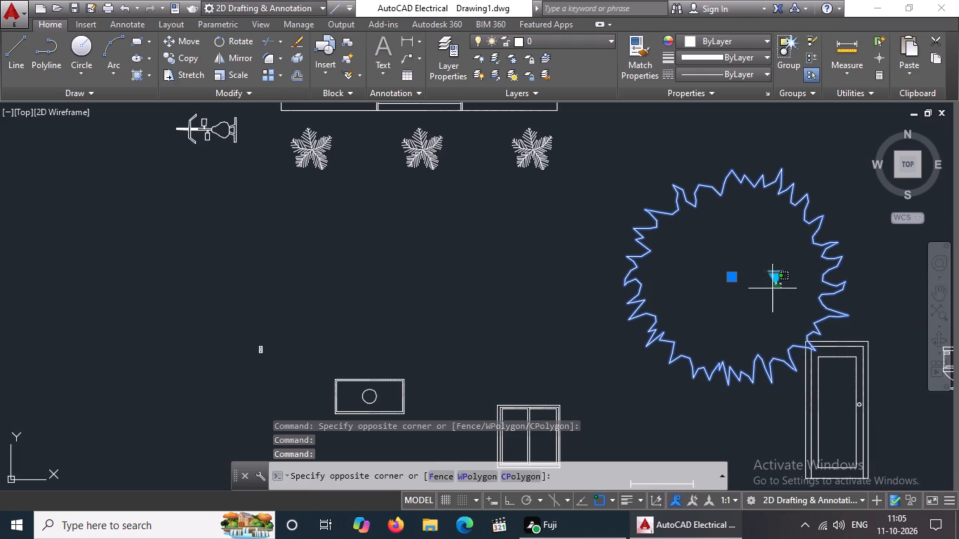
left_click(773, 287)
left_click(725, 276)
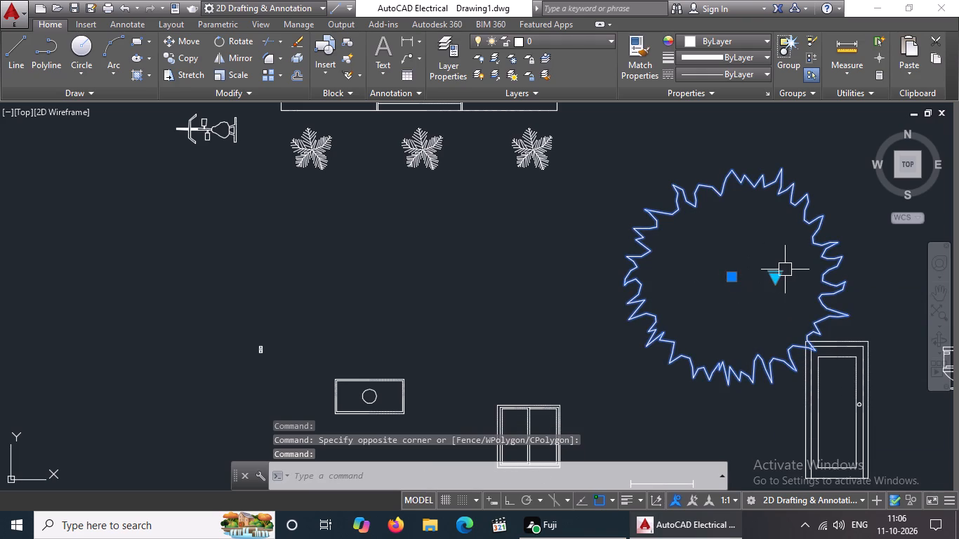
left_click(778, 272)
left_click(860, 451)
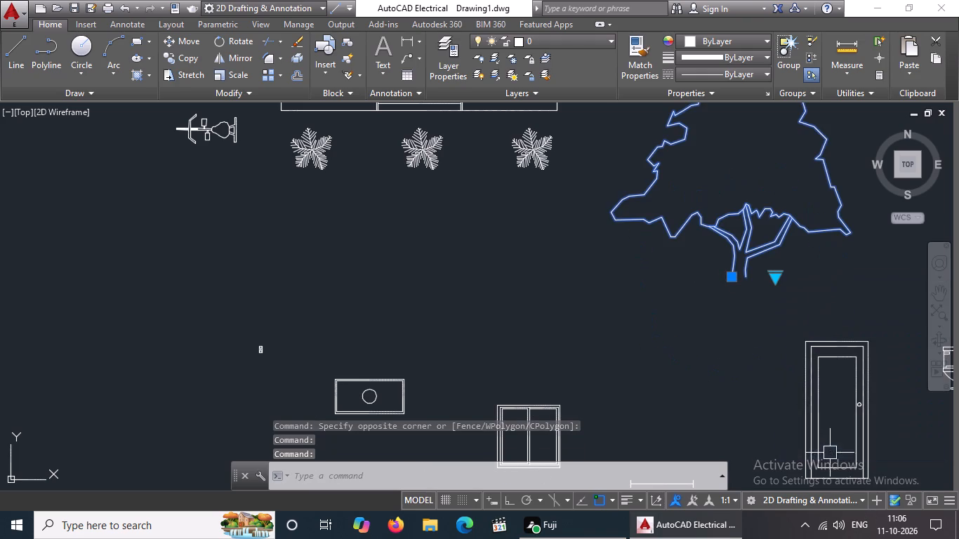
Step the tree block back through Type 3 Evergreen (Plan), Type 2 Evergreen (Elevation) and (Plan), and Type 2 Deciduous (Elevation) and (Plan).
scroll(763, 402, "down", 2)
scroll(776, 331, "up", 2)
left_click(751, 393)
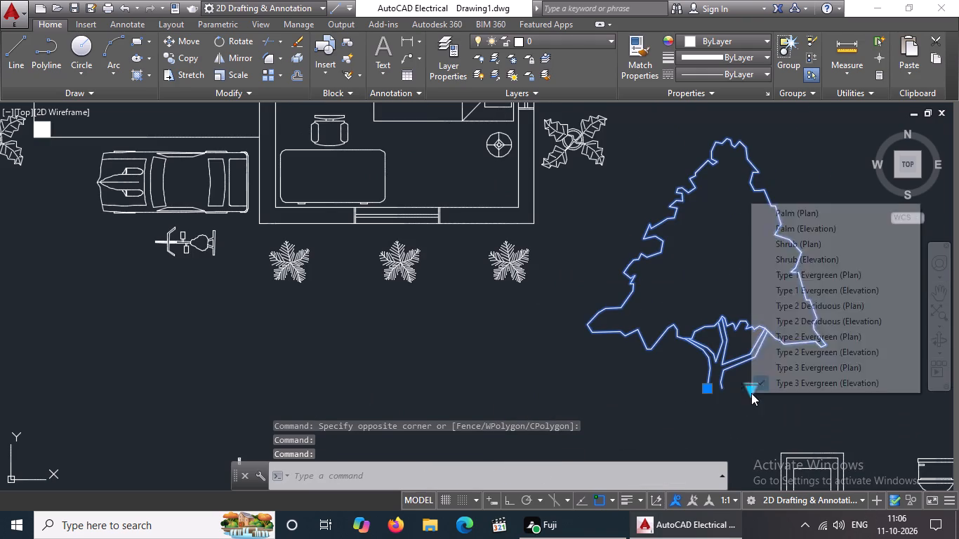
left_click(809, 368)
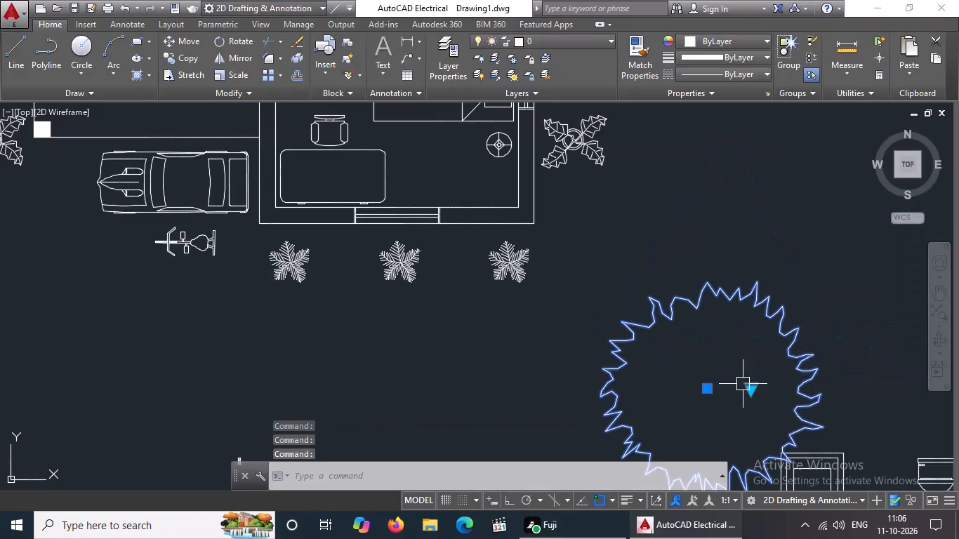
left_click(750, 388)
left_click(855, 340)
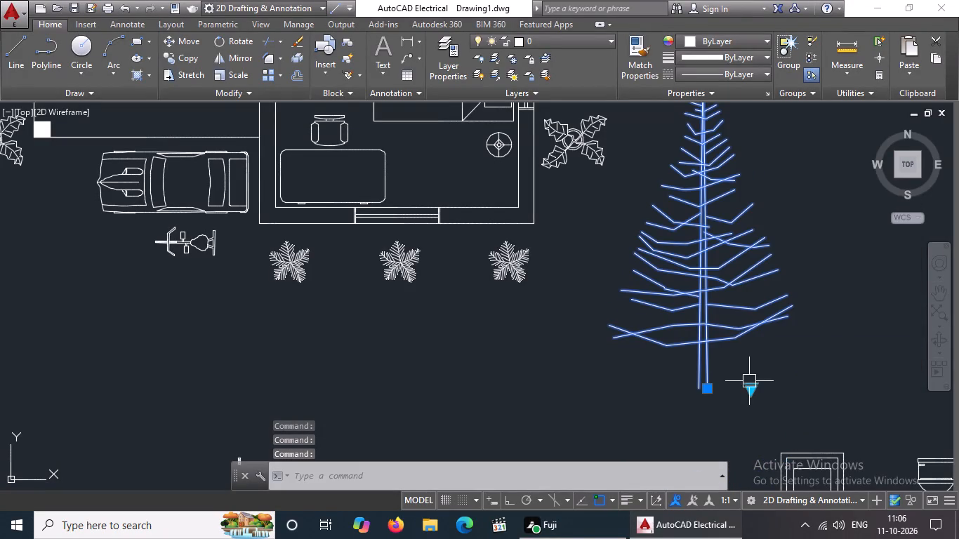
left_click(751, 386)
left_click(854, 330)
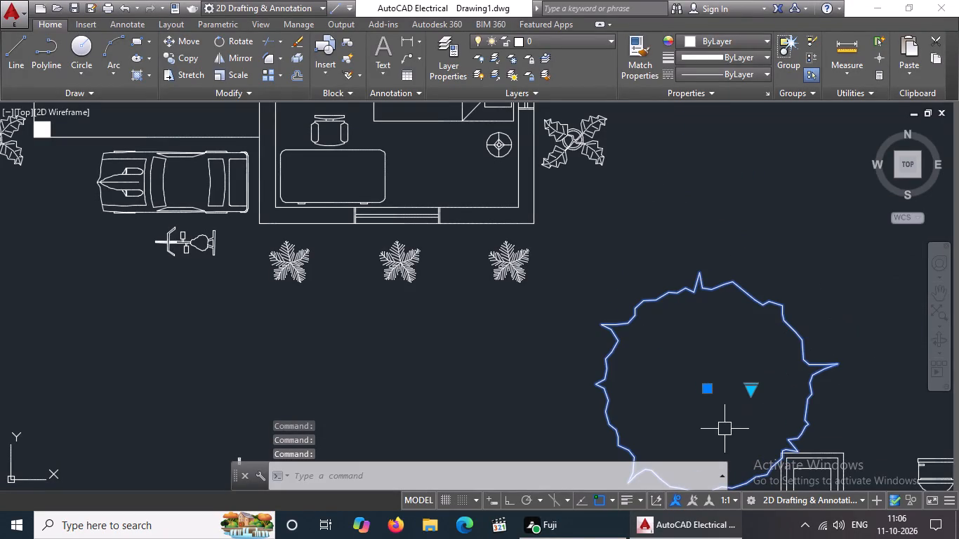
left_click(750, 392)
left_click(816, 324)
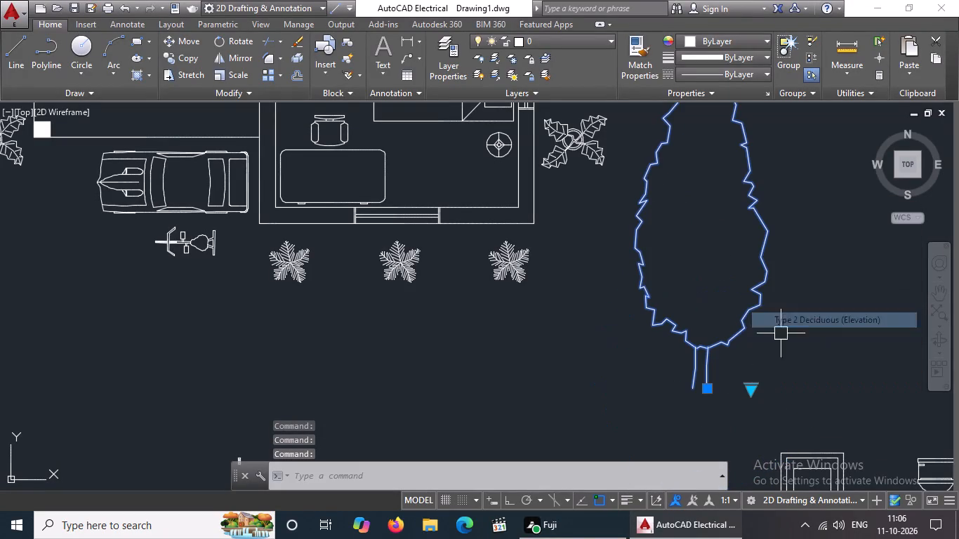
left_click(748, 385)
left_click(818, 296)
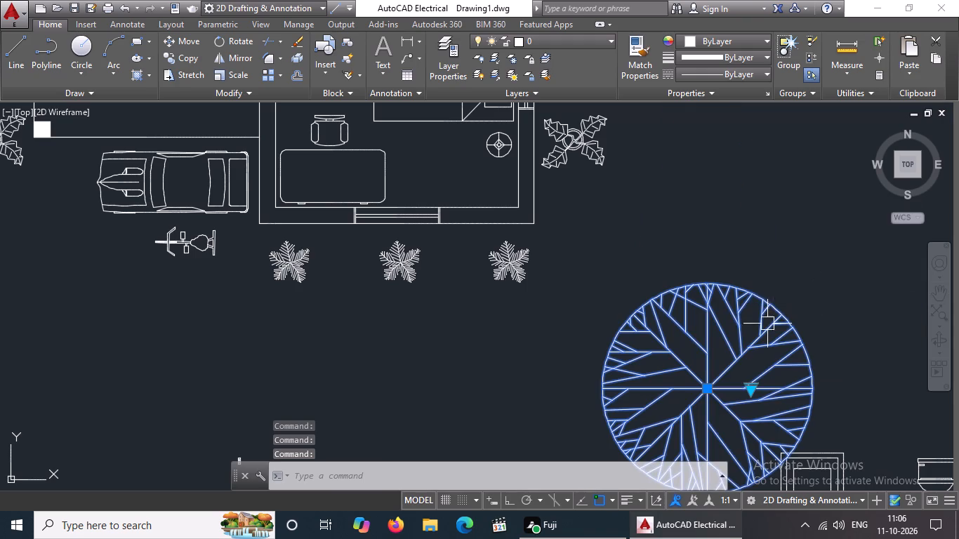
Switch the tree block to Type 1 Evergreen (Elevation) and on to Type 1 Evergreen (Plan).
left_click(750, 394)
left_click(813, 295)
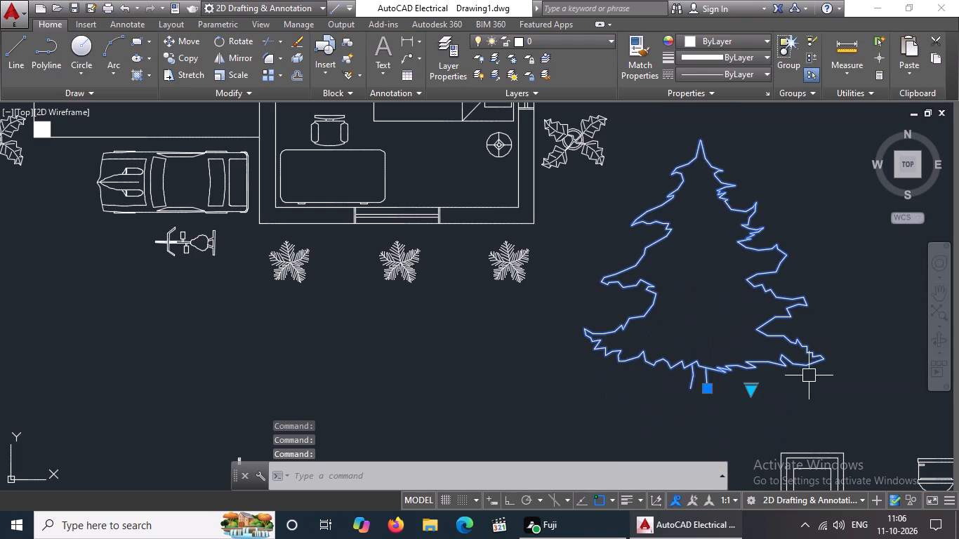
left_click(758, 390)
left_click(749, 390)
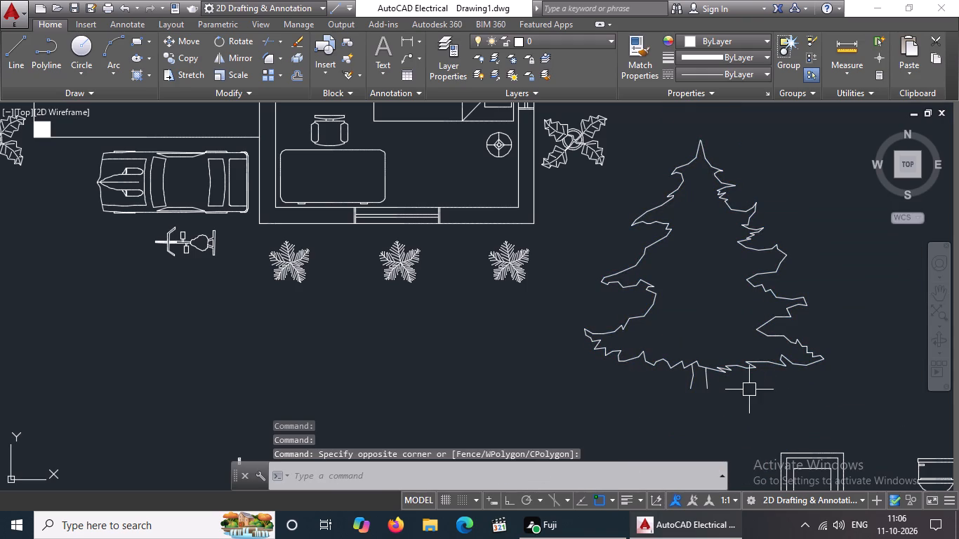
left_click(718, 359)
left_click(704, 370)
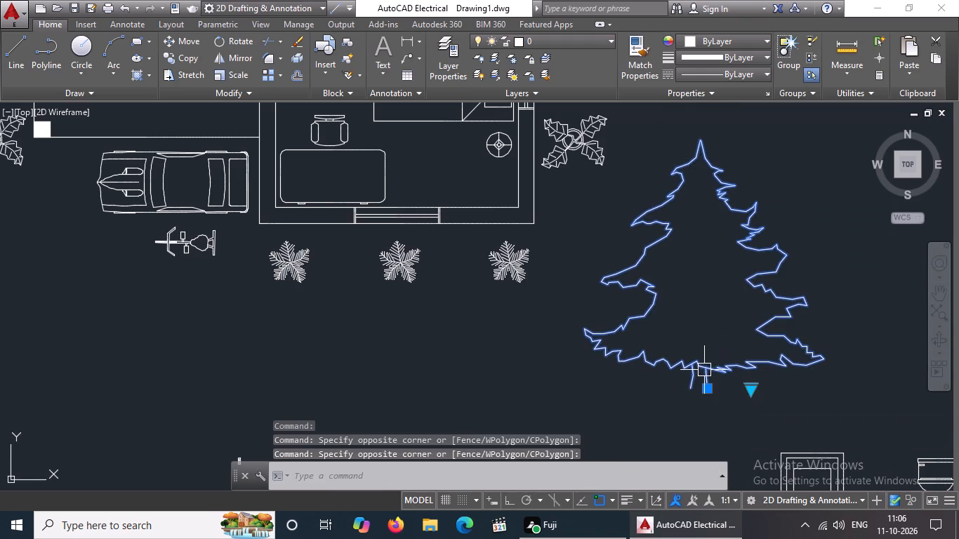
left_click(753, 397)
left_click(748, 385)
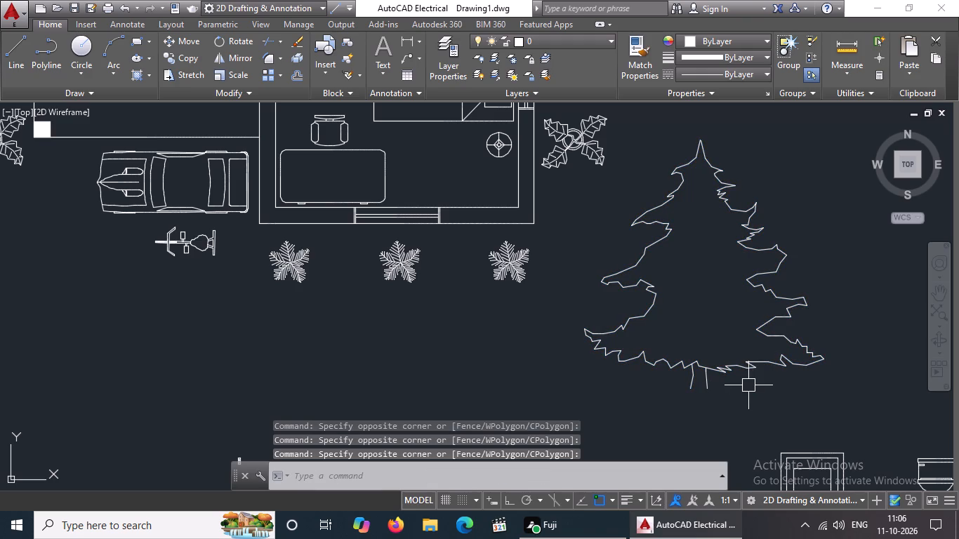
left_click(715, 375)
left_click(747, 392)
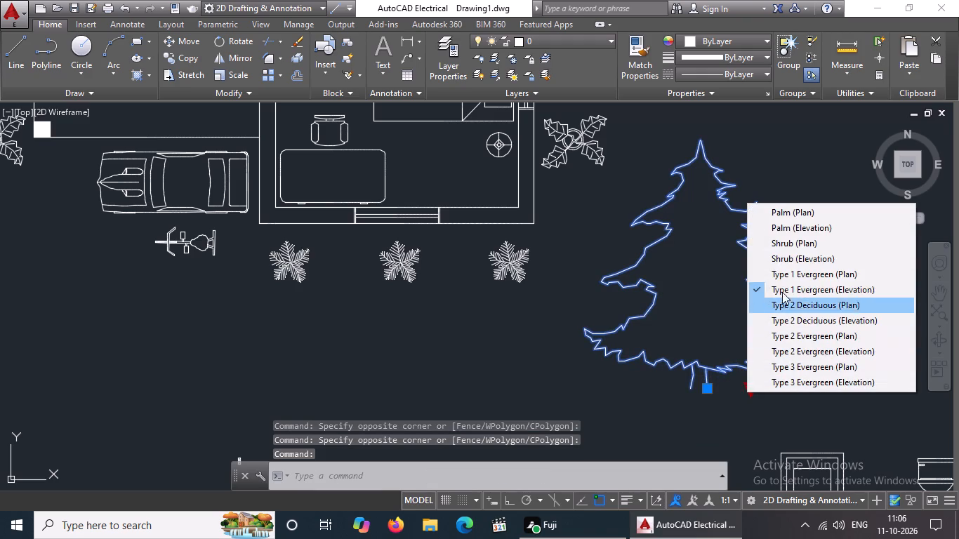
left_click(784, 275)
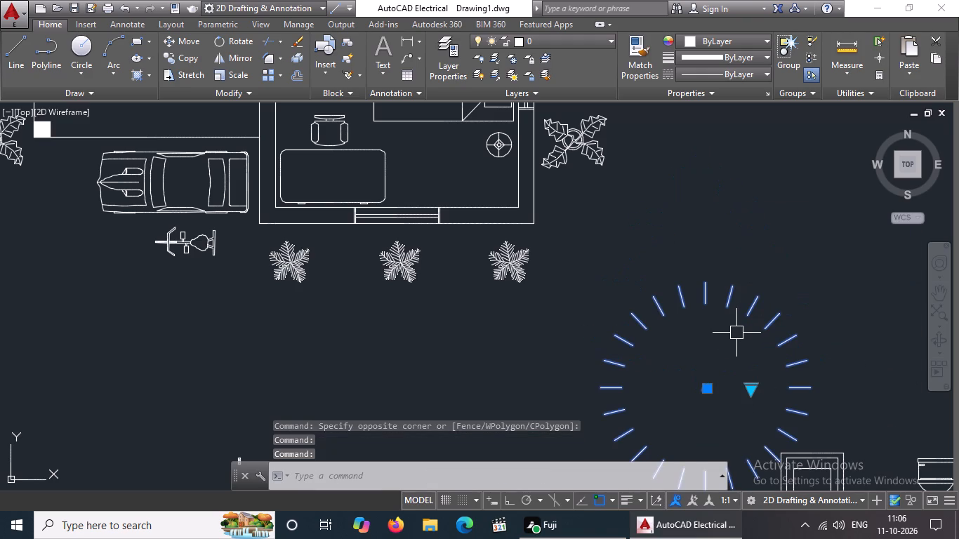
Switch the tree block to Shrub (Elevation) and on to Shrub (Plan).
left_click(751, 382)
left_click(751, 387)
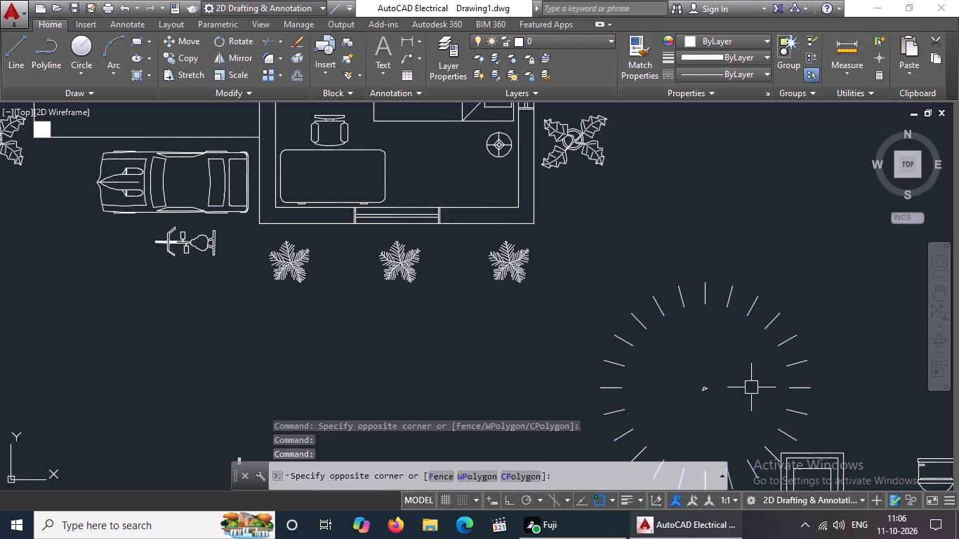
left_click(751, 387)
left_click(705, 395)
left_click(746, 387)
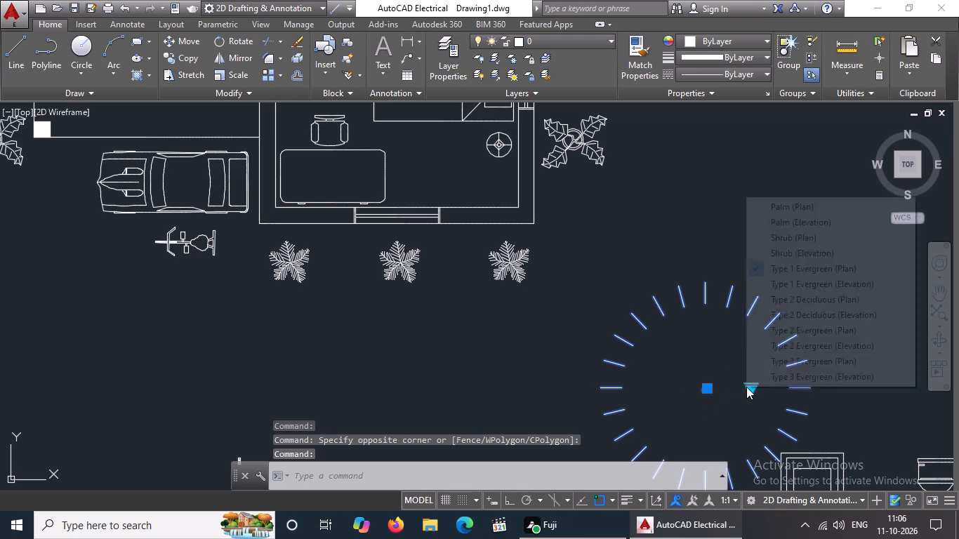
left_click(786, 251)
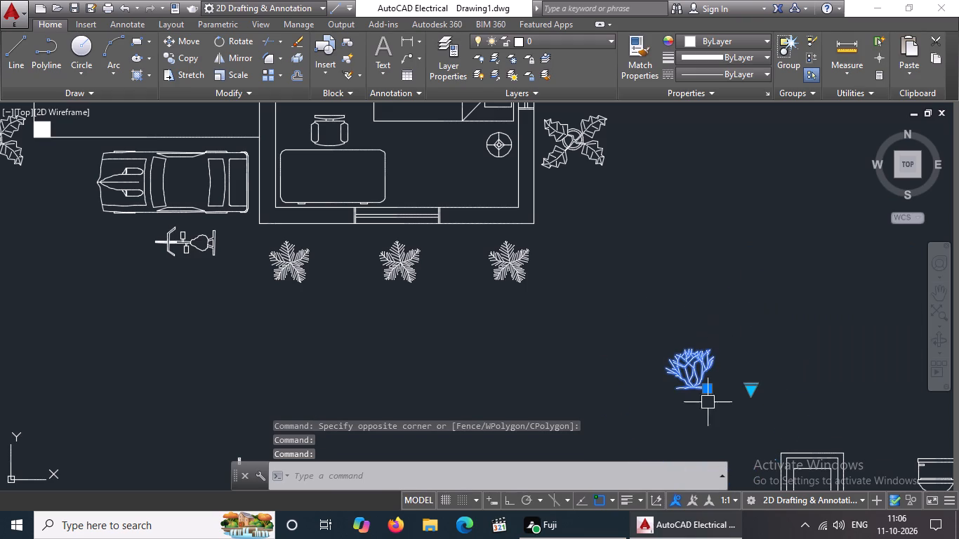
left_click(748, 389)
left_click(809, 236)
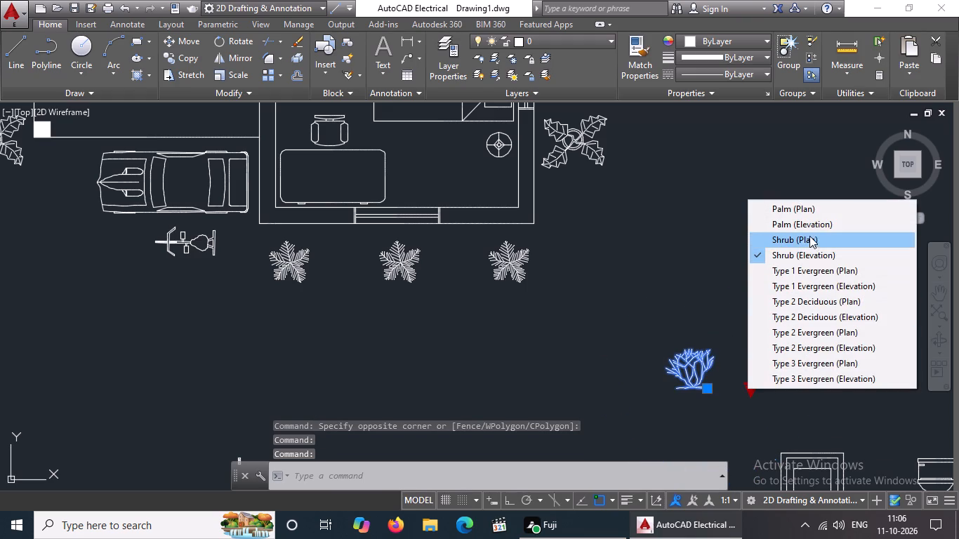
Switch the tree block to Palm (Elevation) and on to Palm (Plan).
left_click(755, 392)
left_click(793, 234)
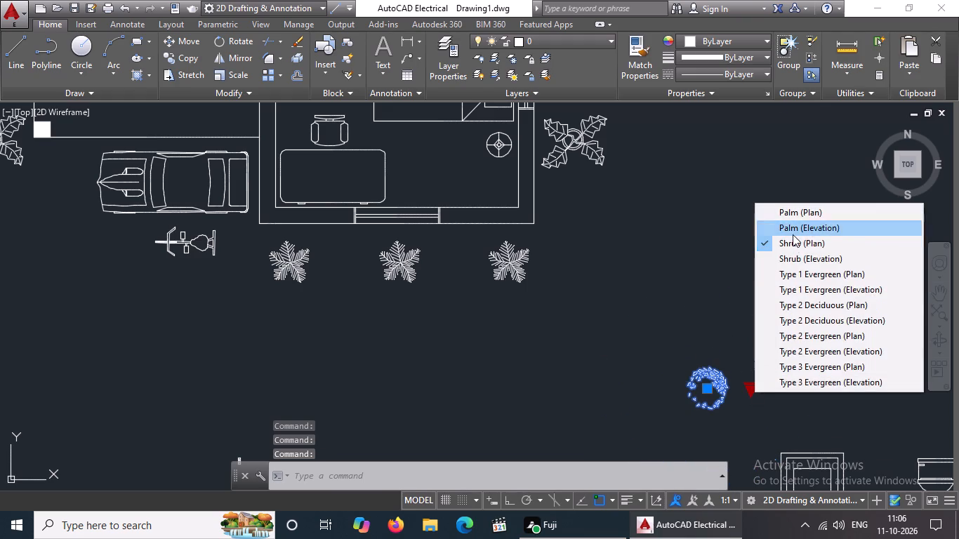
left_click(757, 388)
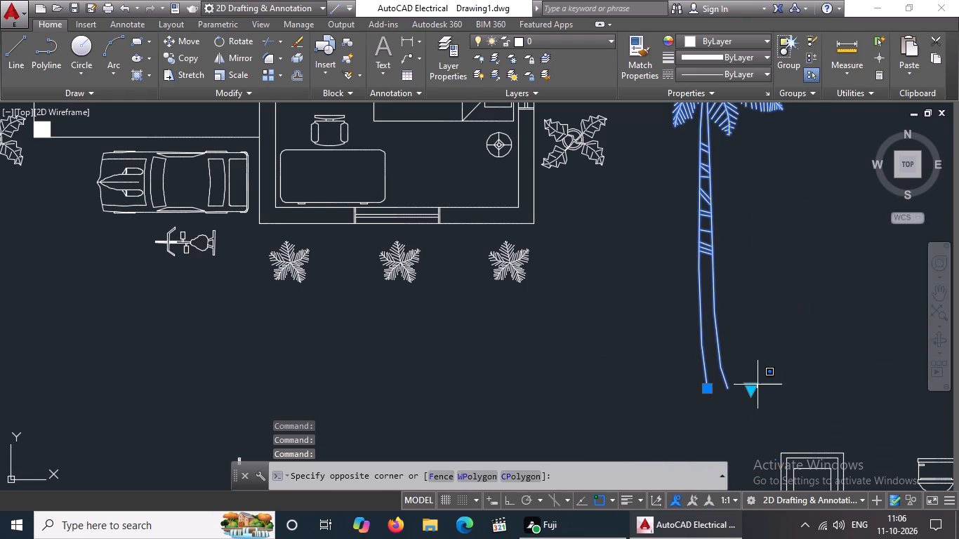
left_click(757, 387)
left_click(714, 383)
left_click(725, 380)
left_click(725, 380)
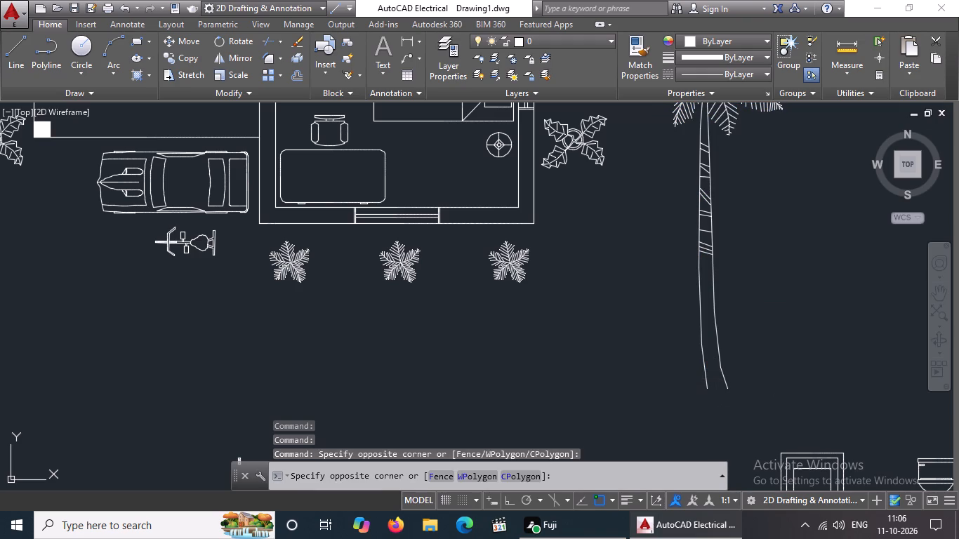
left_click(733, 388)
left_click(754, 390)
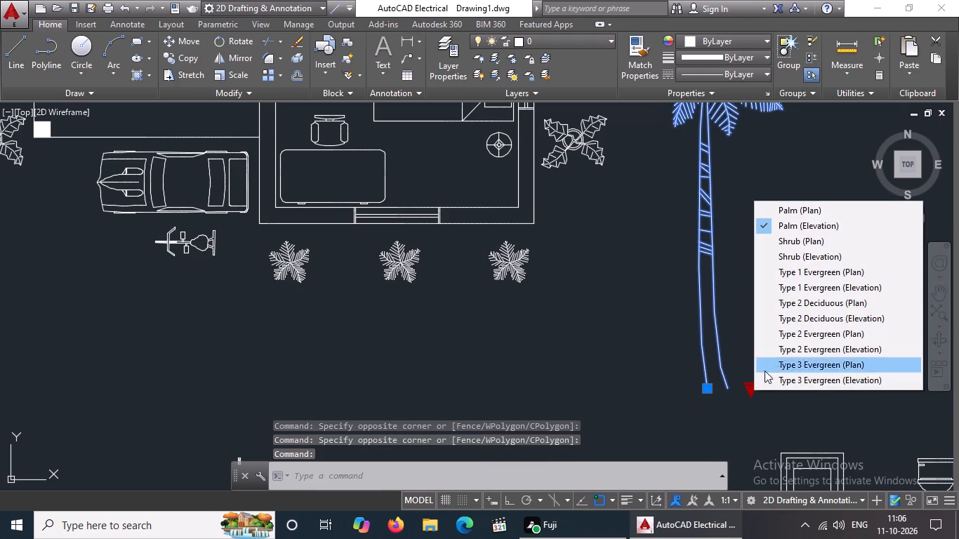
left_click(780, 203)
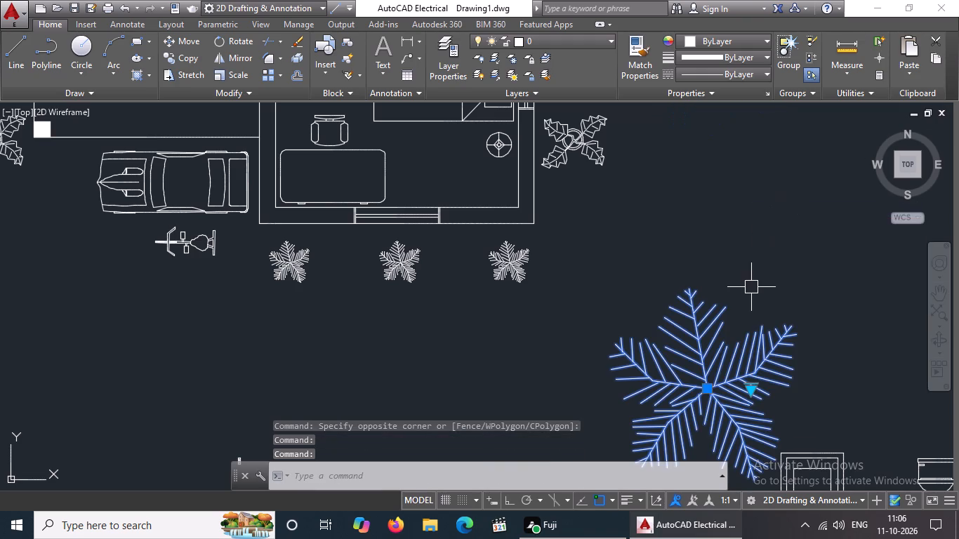
Erase the large palm tree block outside the house plan.
scroll(750, 288, "down", 2)
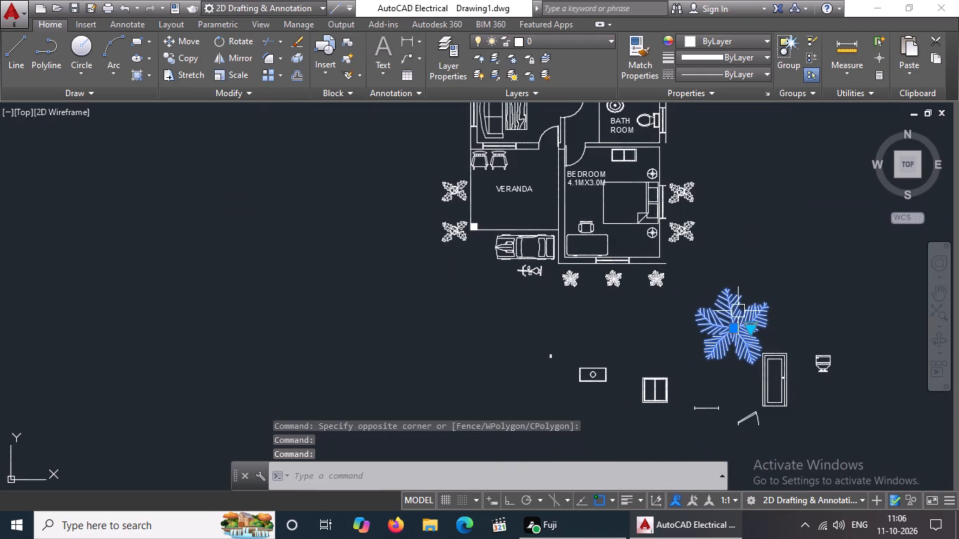
key("Delete")
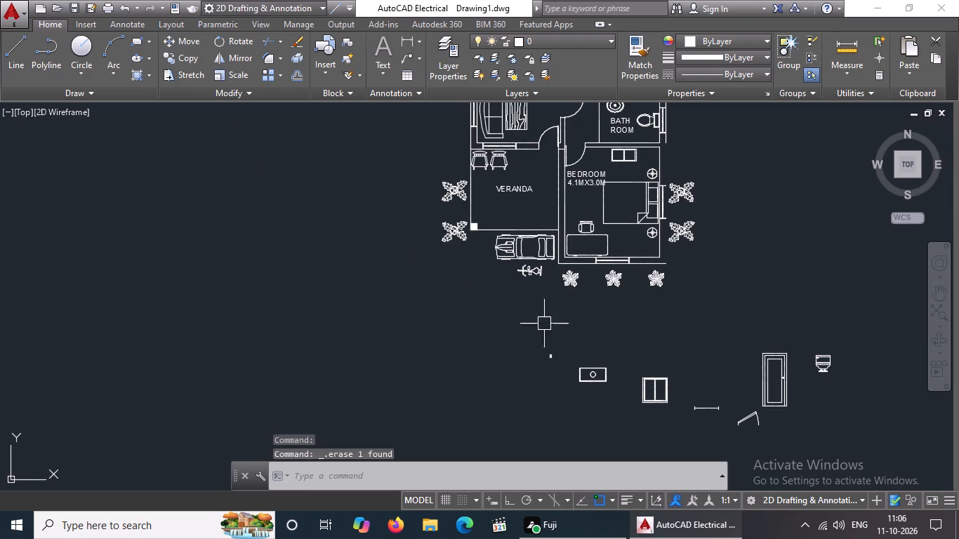
Erase the tiny leftover block in the open area below the motorcycle.
scroll(559, 347, "up", 2)
left_click(531, 373)
key("Delete")
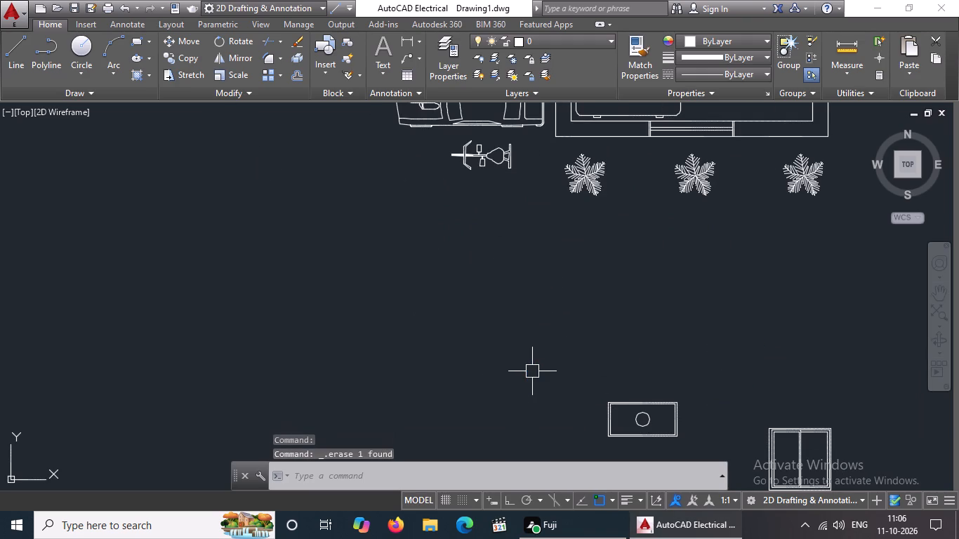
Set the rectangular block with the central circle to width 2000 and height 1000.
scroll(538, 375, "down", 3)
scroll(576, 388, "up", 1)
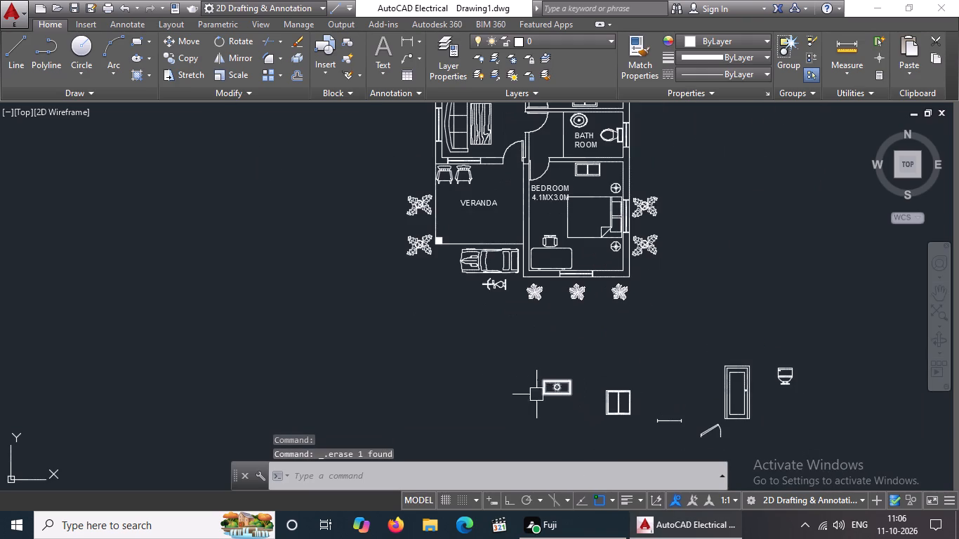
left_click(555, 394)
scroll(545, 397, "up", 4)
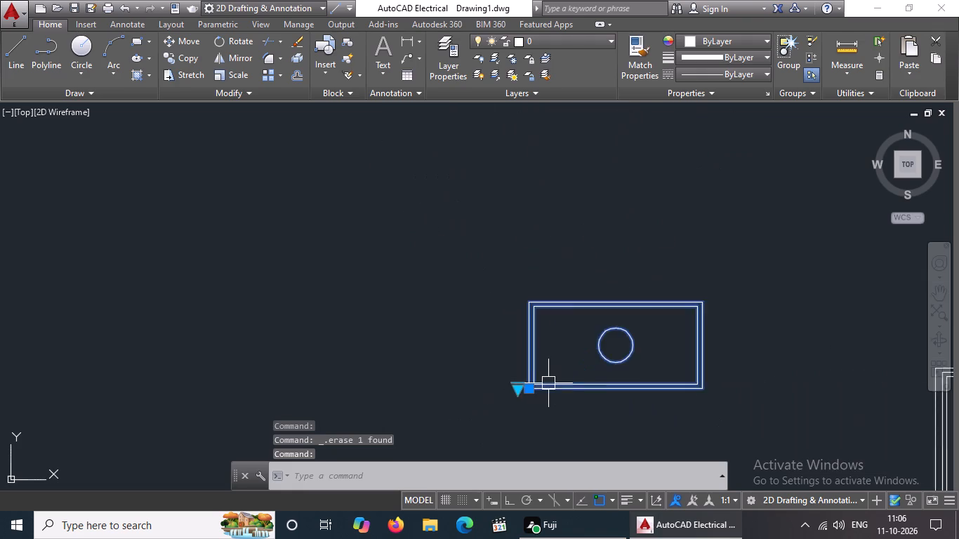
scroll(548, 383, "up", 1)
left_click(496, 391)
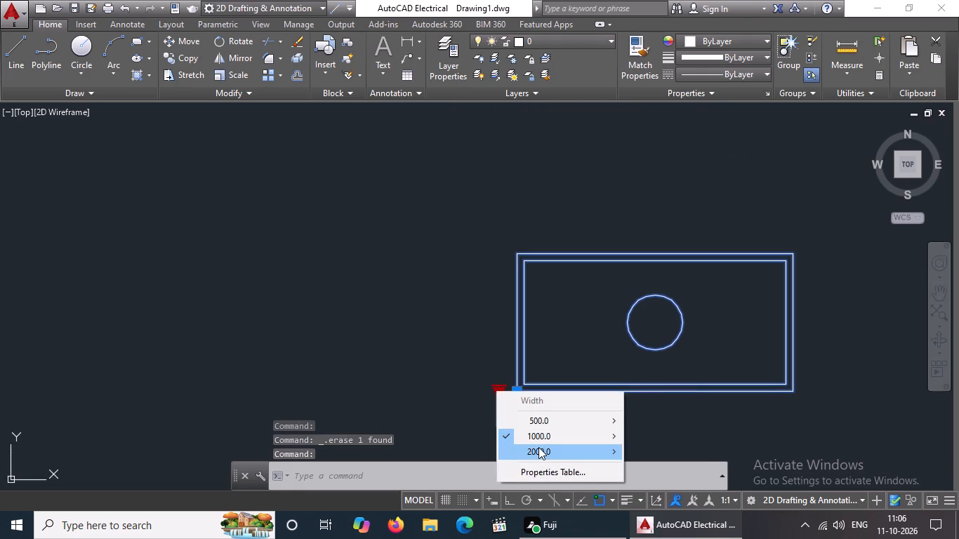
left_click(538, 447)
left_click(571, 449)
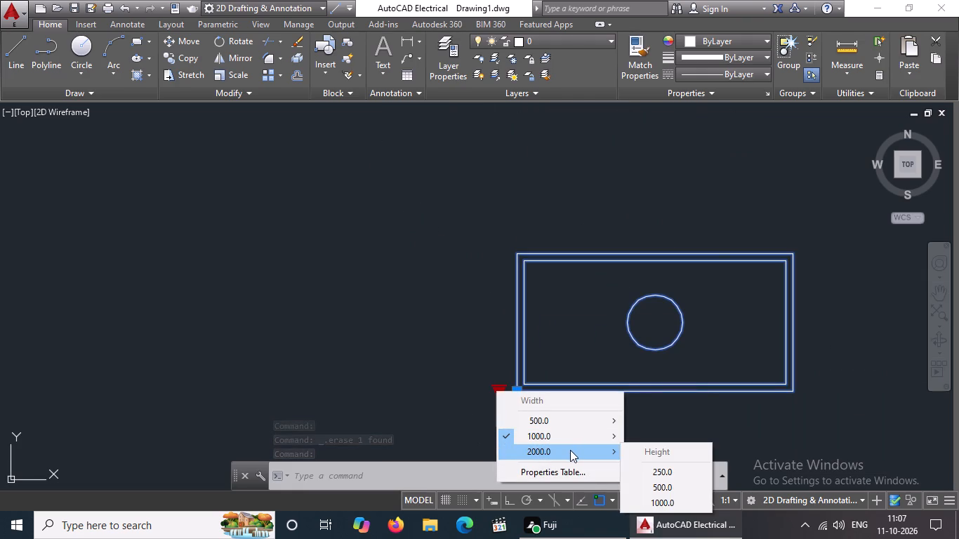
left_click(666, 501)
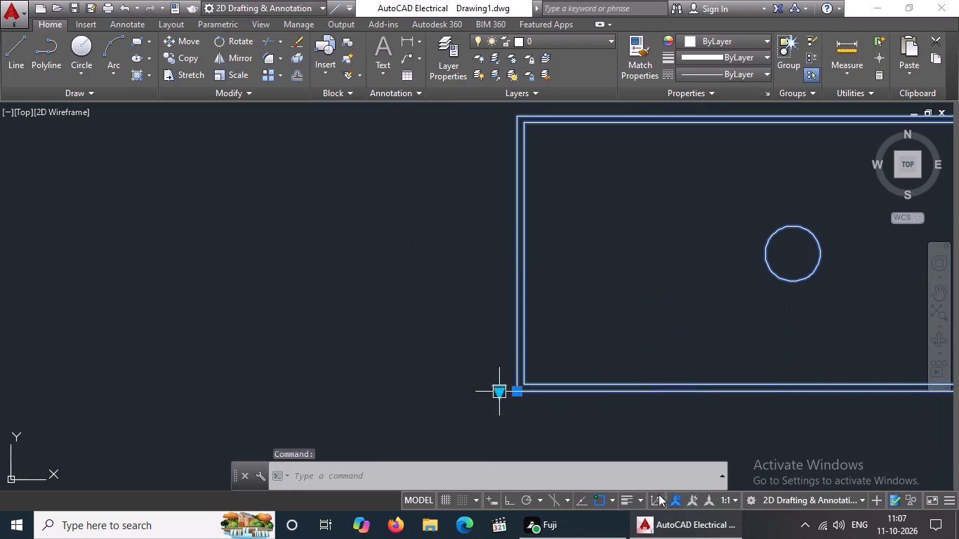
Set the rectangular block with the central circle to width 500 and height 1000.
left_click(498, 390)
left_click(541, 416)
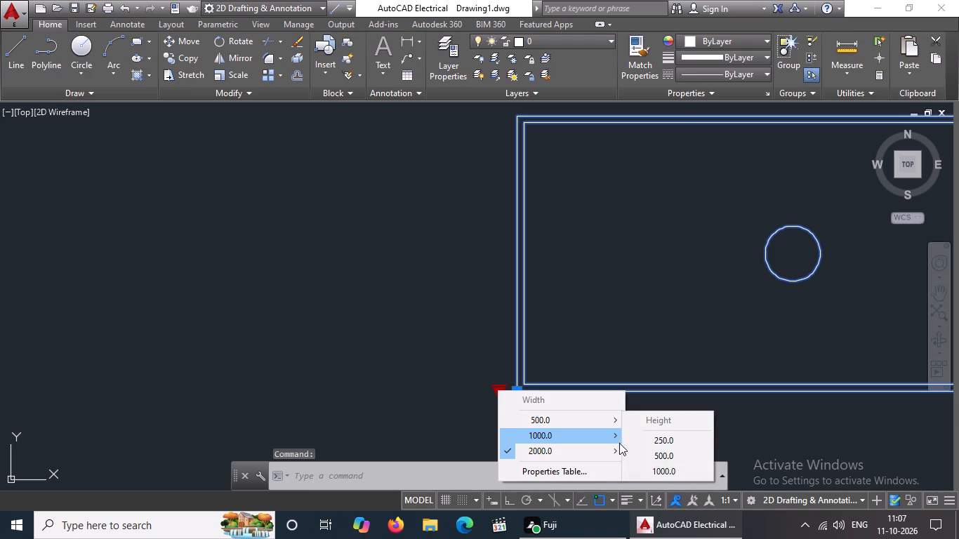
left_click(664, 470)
Erase the rectangular block with the central circle.
scroll(654, 424, "down", 3)
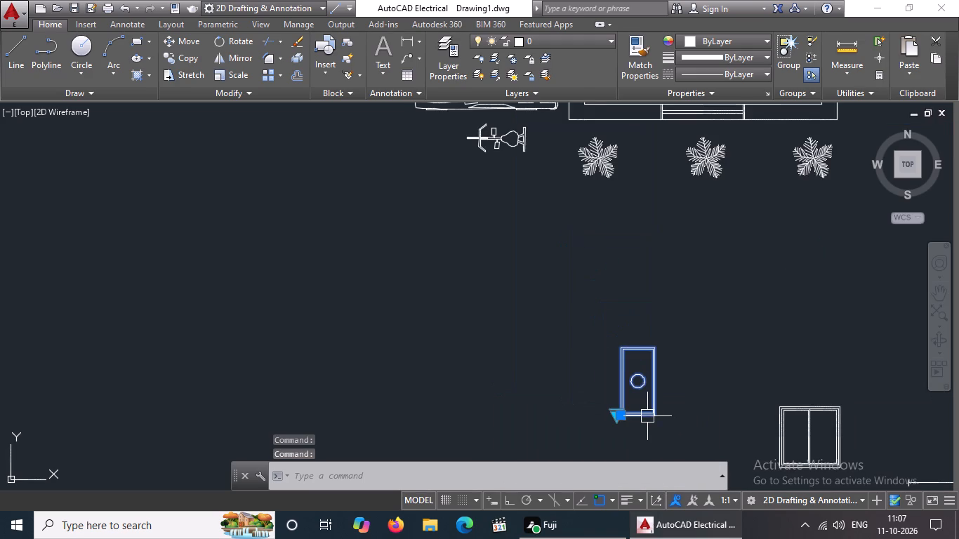
left_click(646, 415)
key("Delete")
key("Delete")
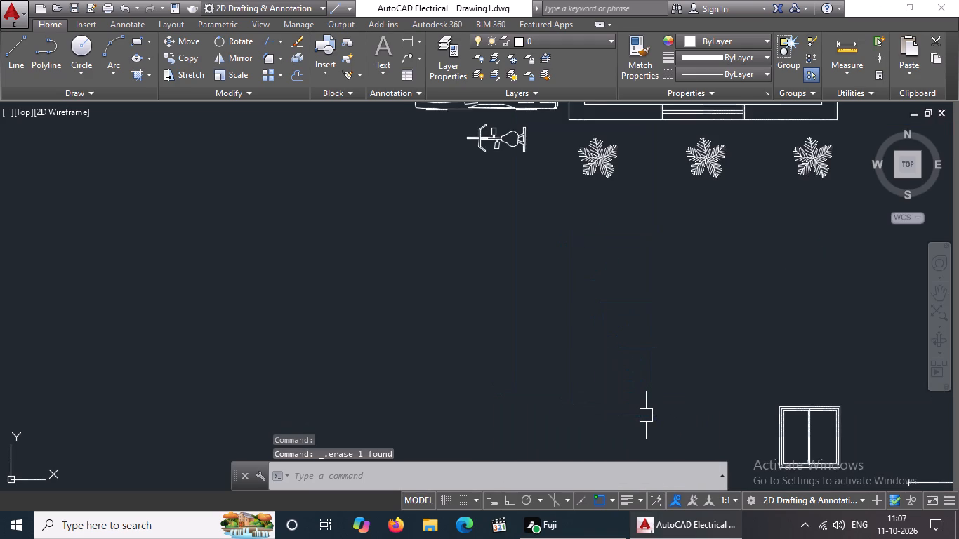
Stretch the two-pane window block below the house to make it taller and wider.
left_click(824, 410)
left_click_drag(779, 408, 780, 408)
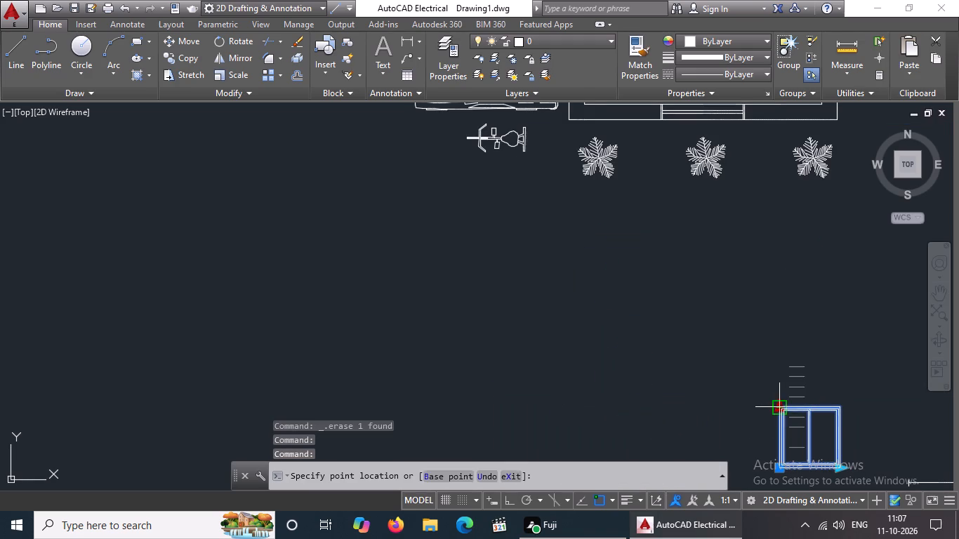
left_click_drag(780, 408, 781, 398)
left_click(780, 331)
left_click(845, 463)
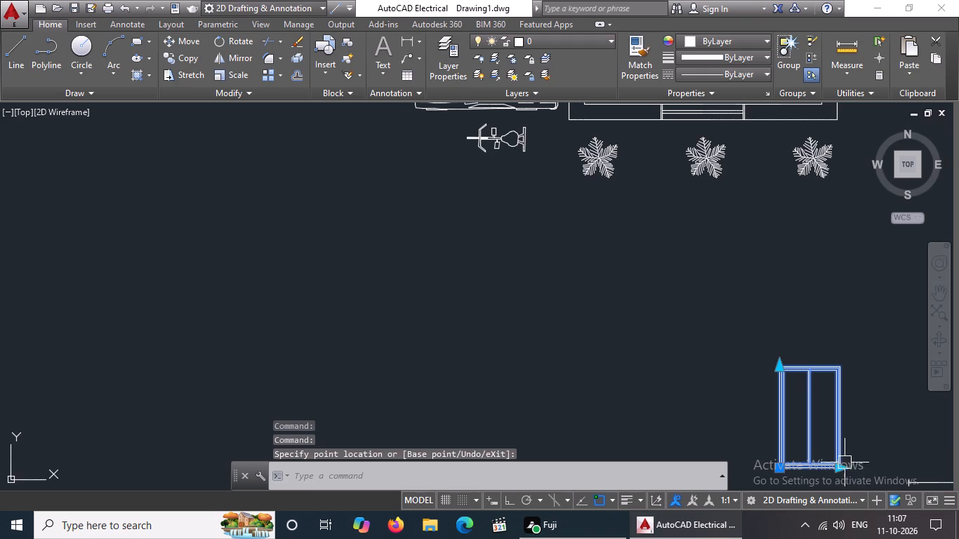
left_click(842, 471)
left_click(923, 453)
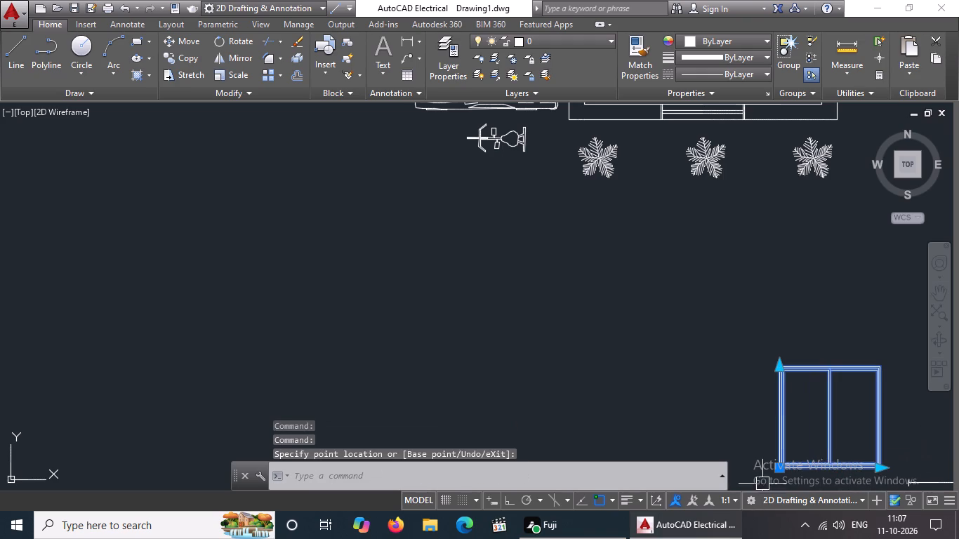
Reduce the two-pane window block's height to about half its width.
left_click(781, 368)
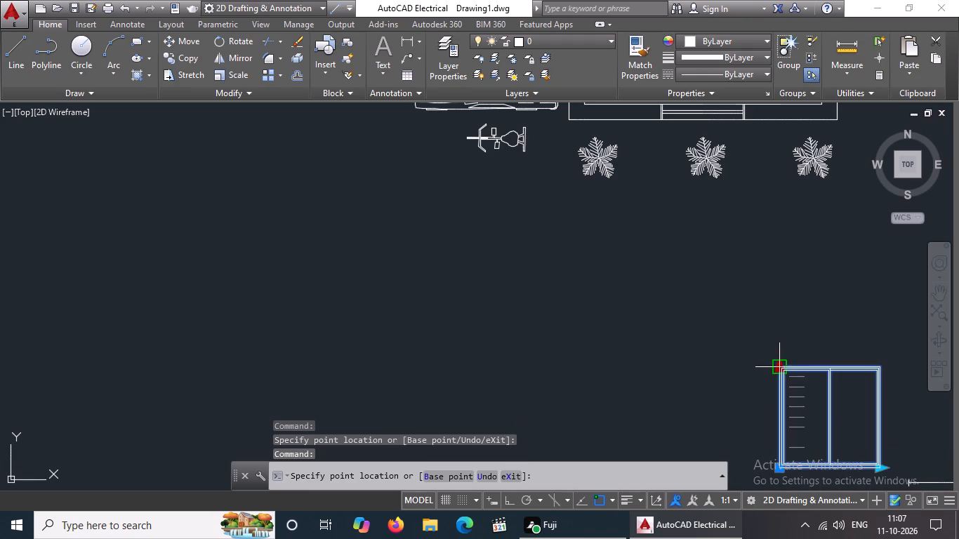
left_click(820, 417)
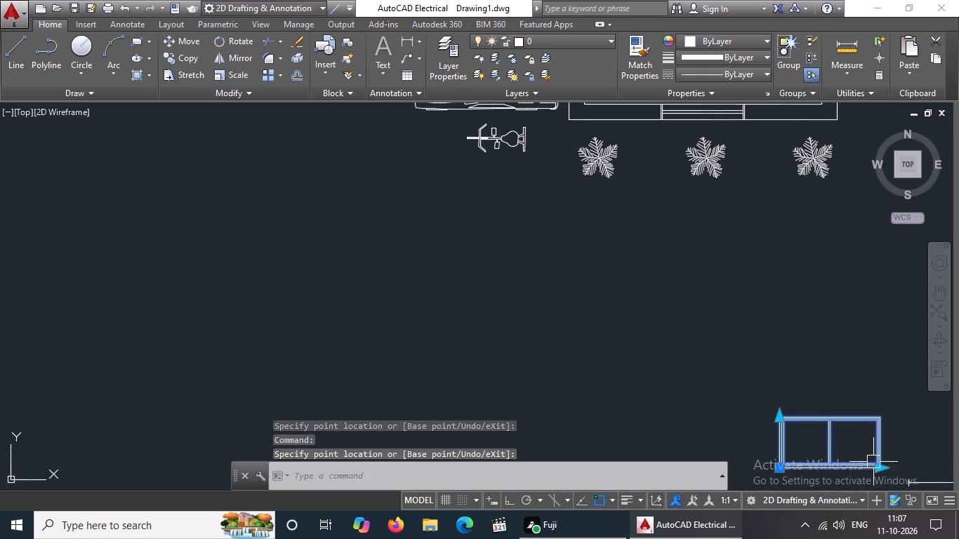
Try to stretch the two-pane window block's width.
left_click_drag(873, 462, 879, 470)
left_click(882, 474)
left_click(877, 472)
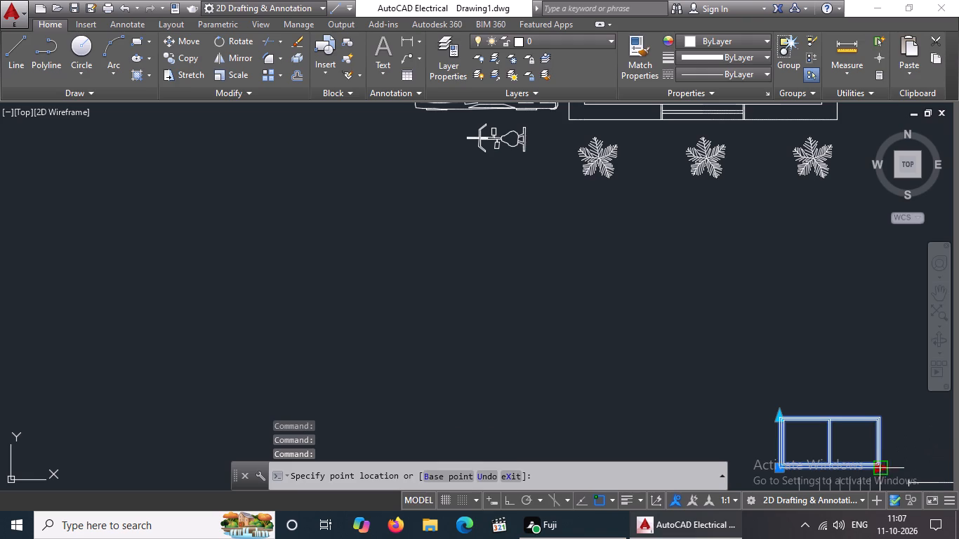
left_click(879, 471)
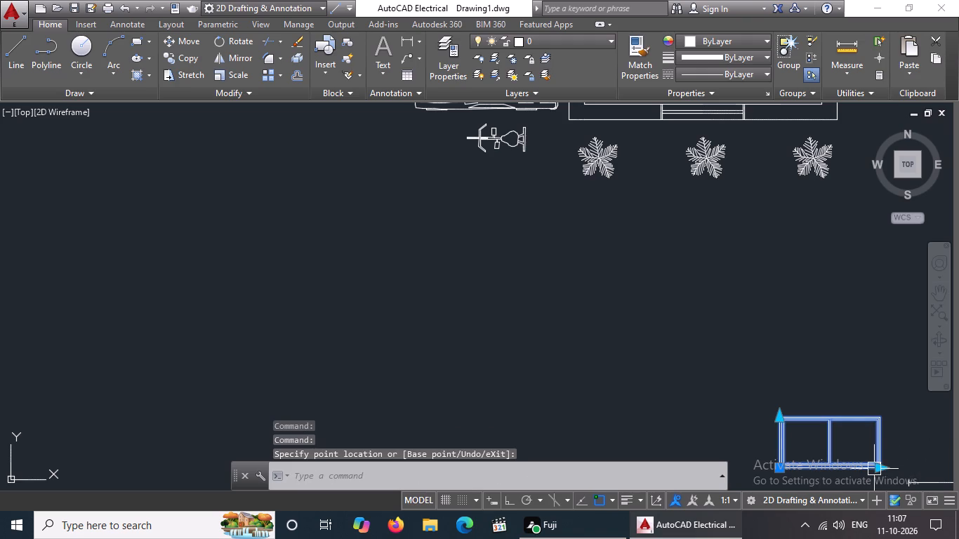
Move the two-pane window block into the open area just below the motorcycle and the row of small palms.
left_click_drag(874, 469, 917, 478)
left_click(873, 456)
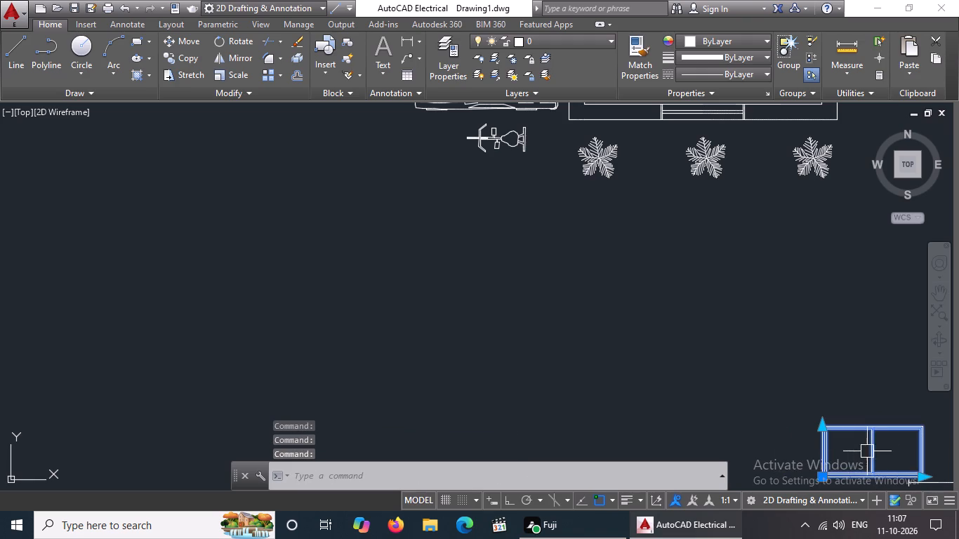
left_click(819, 480)
left_click(528, 286)
left_click(552, 272)
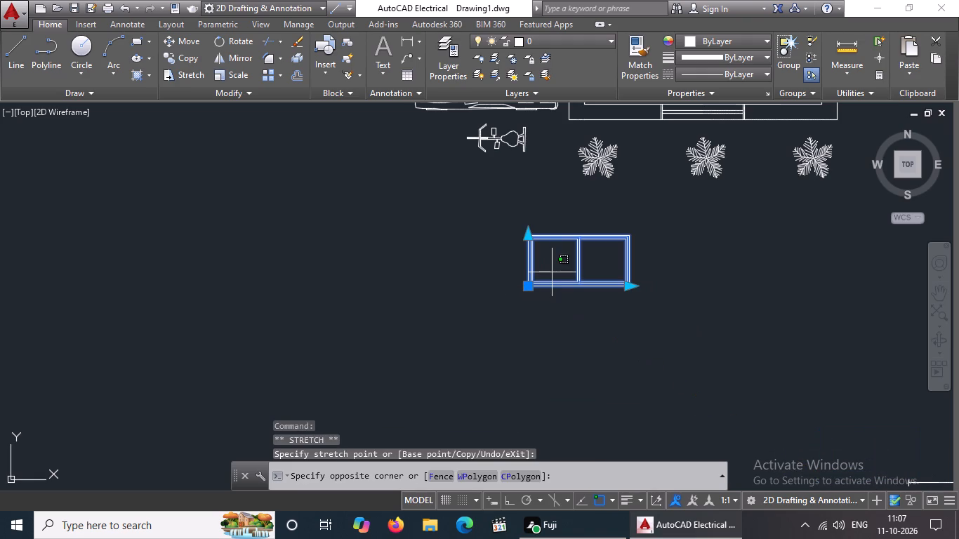
Erase the two-pane window block below the house.
key("Delete")
scroll(649, 293, "down", 3)
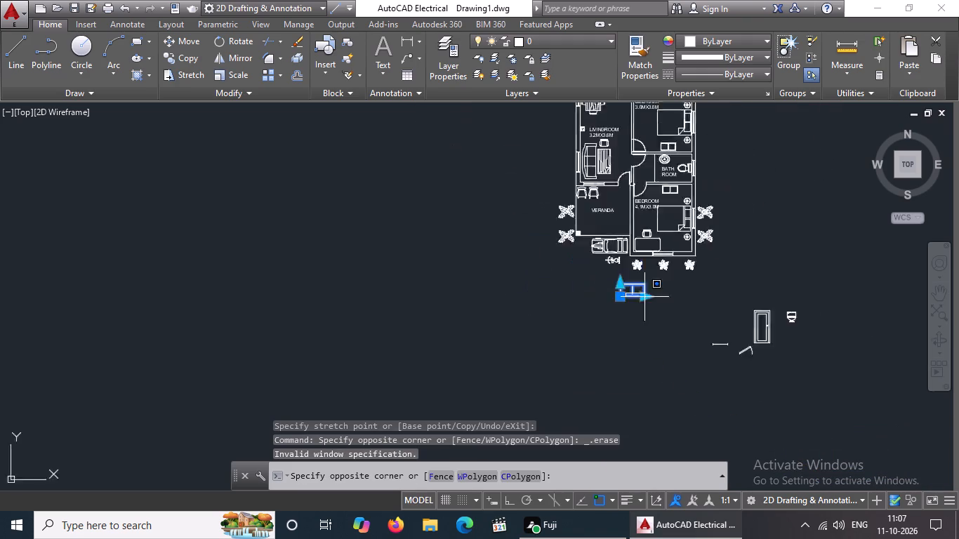
key("Escape")
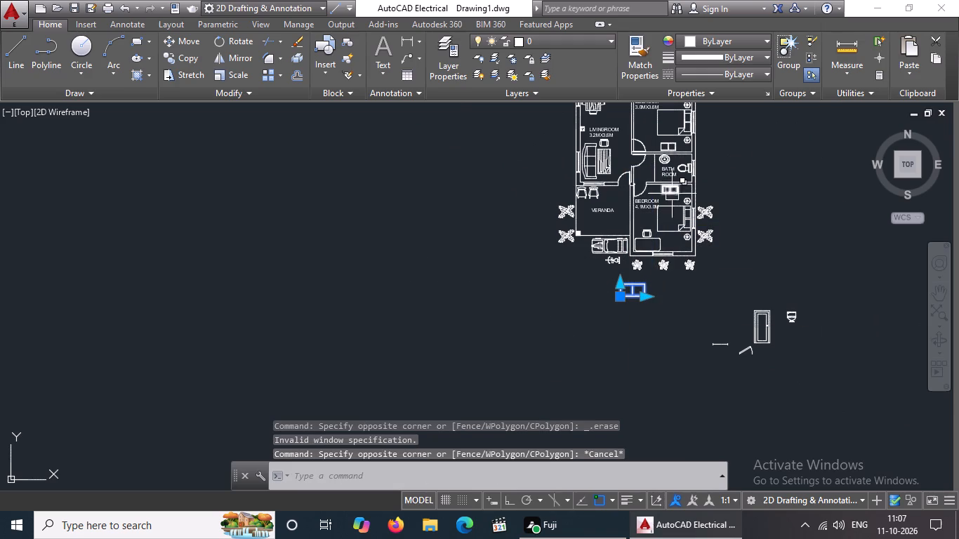
key("Delete")
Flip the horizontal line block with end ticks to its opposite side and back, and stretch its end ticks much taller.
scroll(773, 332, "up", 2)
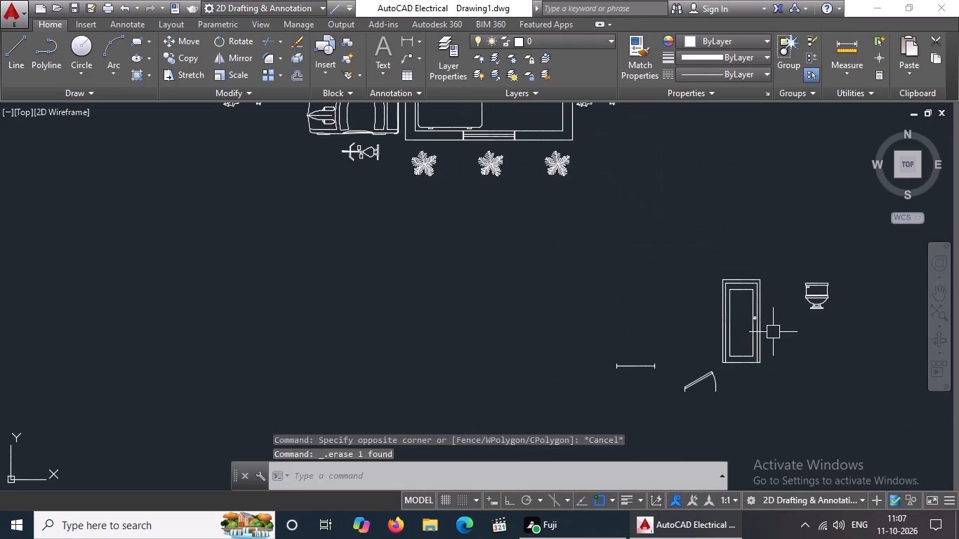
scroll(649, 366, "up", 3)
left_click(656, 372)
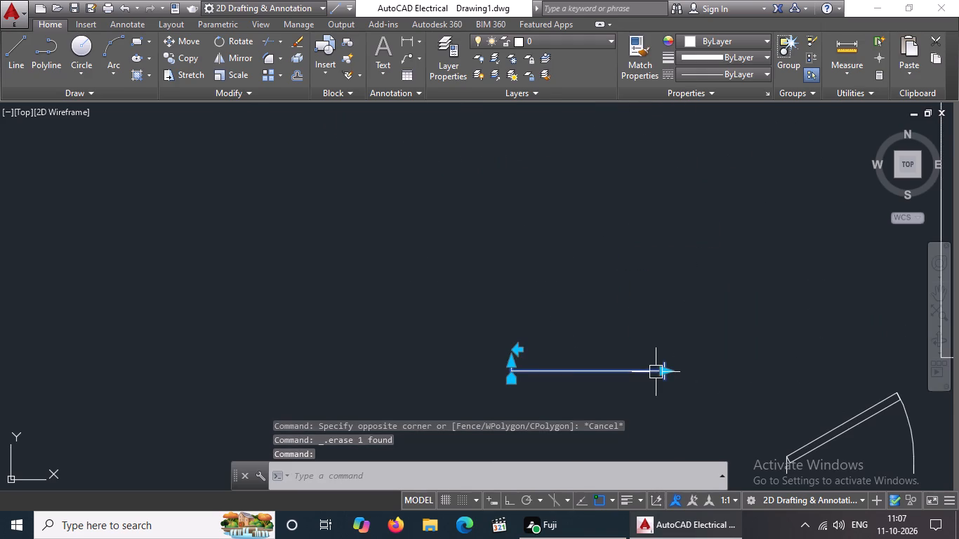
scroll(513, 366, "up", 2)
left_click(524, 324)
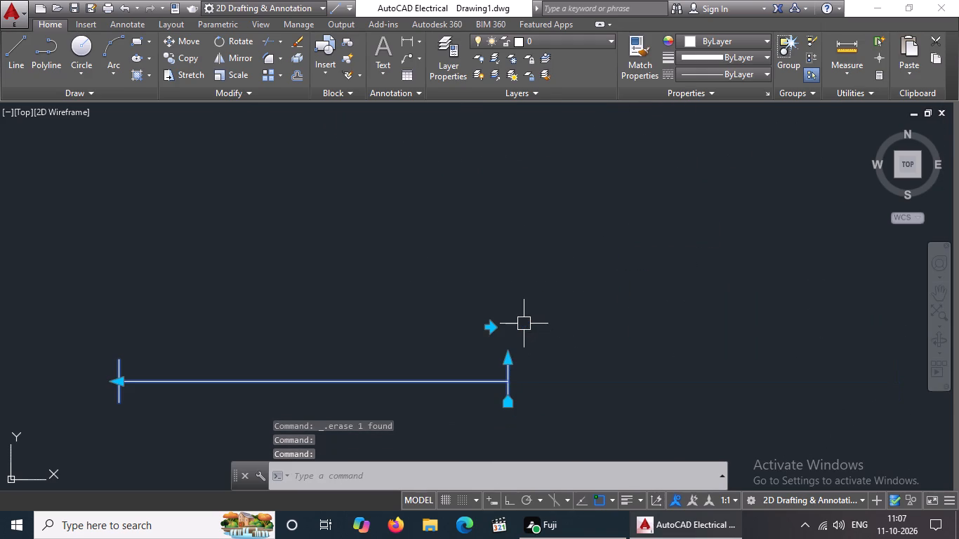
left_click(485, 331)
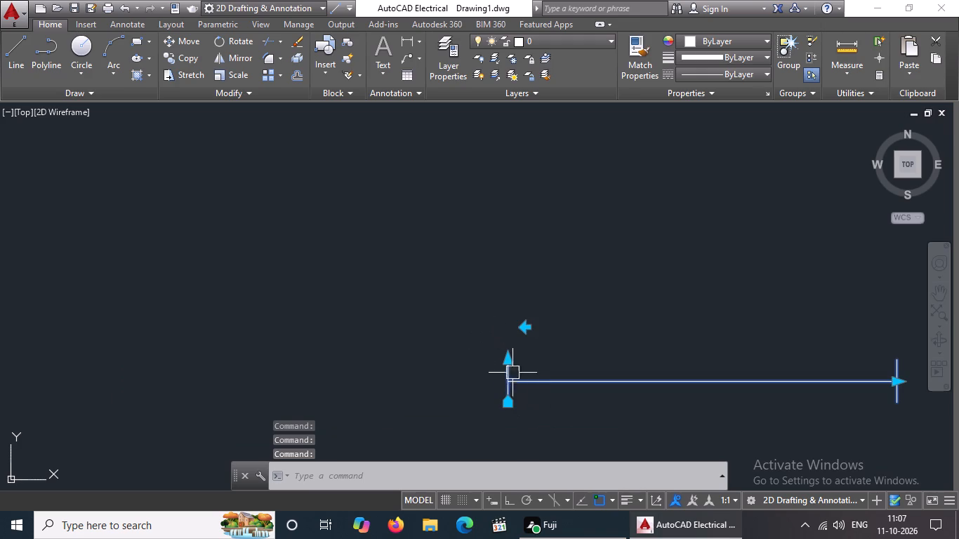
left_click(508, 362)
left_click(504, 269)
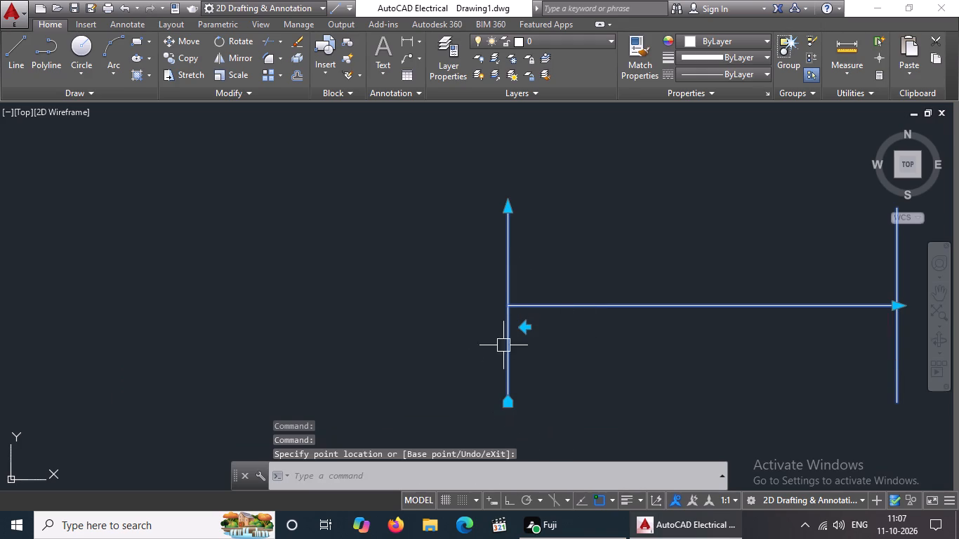
Erase the horizontal line block with the stretched end ticks.
scroll(515, 314, "down", 3)
key("Delete")
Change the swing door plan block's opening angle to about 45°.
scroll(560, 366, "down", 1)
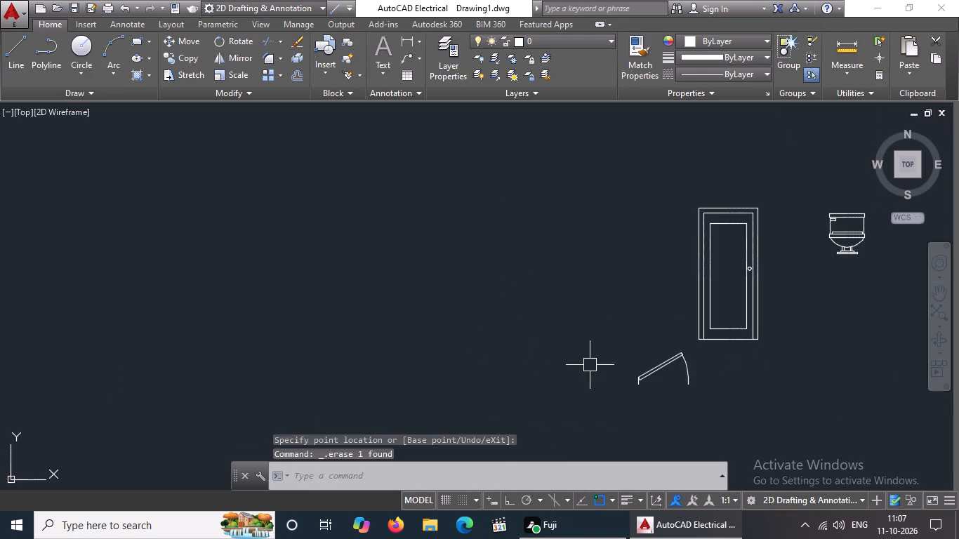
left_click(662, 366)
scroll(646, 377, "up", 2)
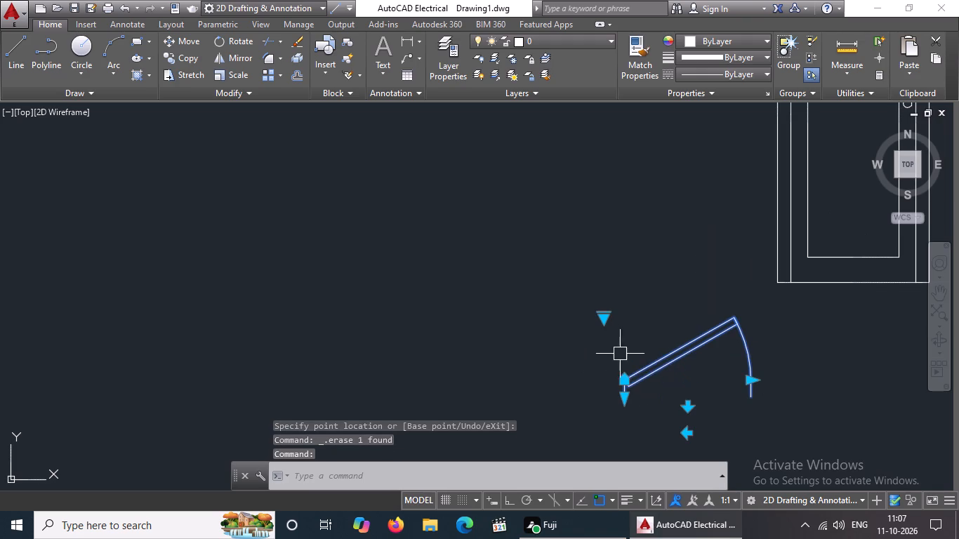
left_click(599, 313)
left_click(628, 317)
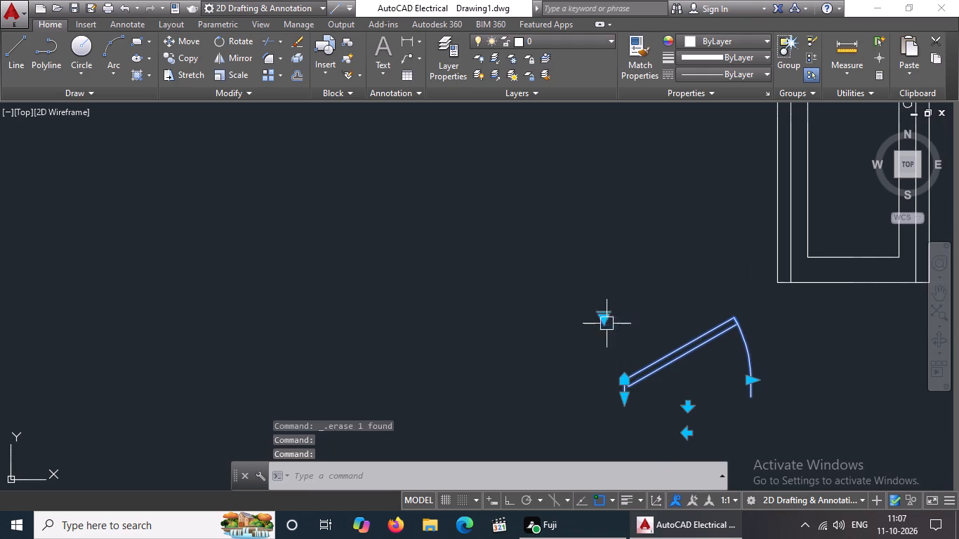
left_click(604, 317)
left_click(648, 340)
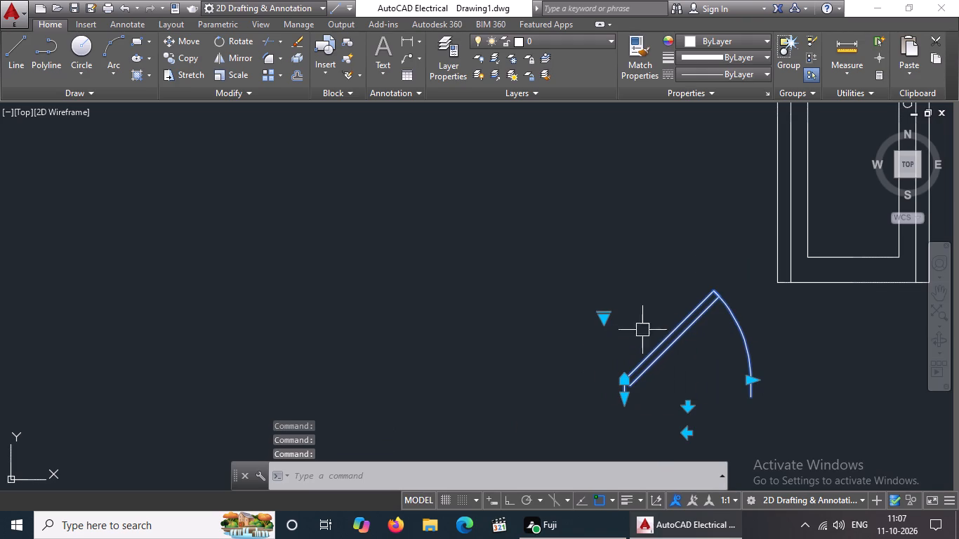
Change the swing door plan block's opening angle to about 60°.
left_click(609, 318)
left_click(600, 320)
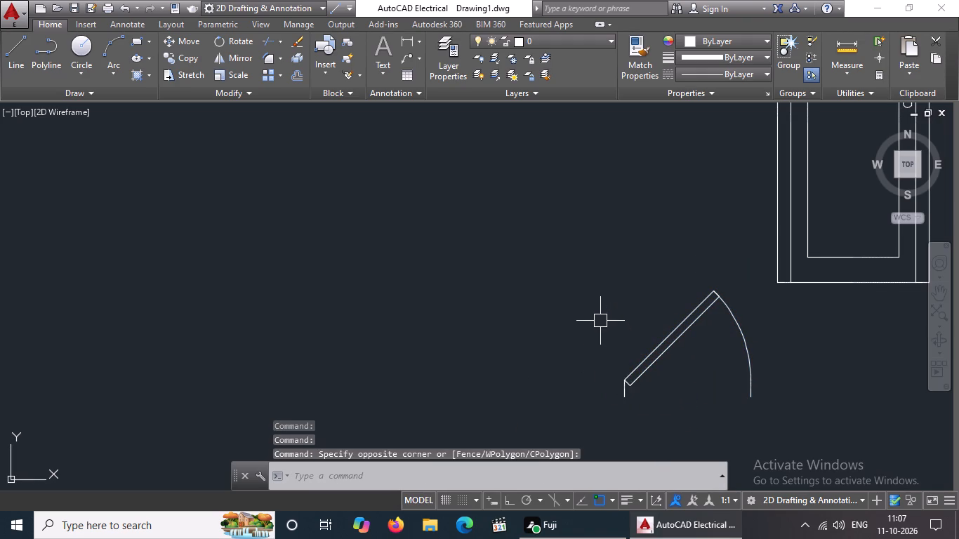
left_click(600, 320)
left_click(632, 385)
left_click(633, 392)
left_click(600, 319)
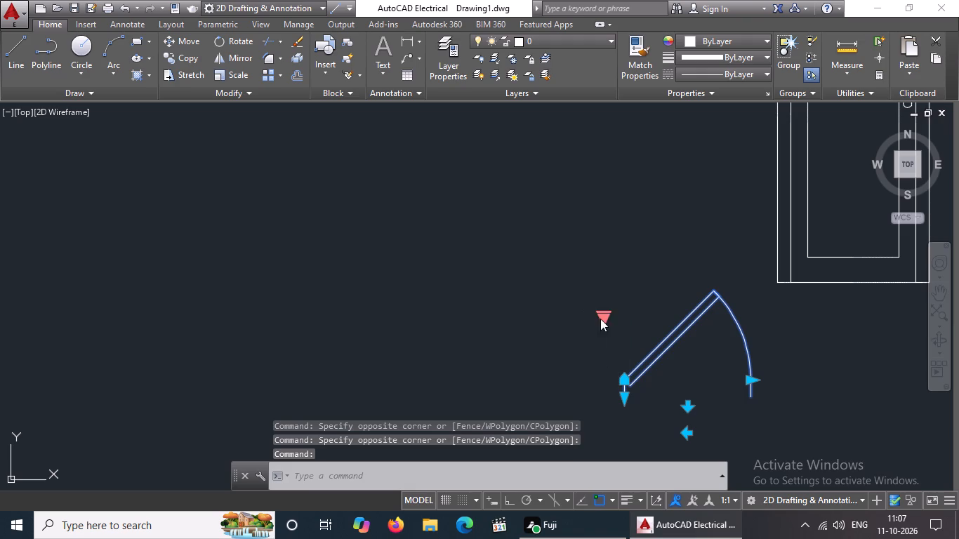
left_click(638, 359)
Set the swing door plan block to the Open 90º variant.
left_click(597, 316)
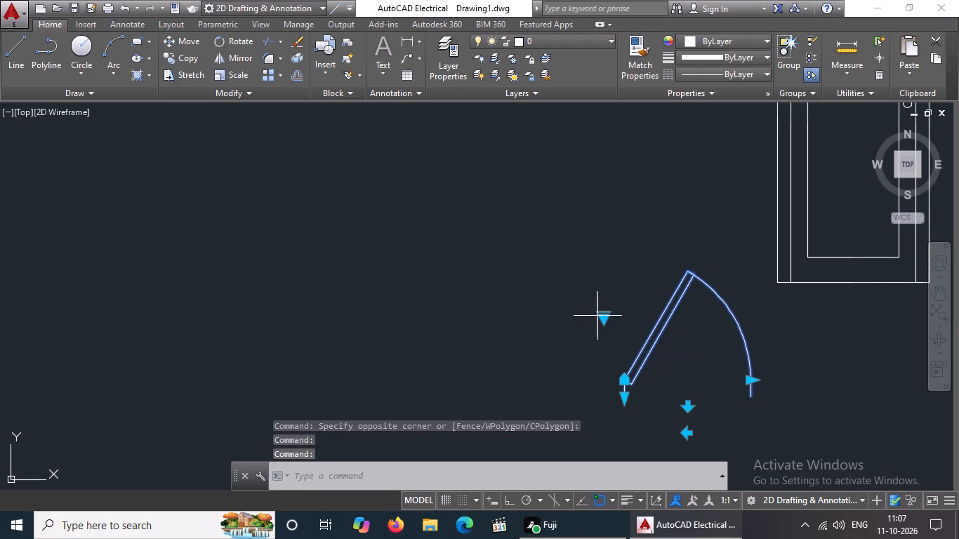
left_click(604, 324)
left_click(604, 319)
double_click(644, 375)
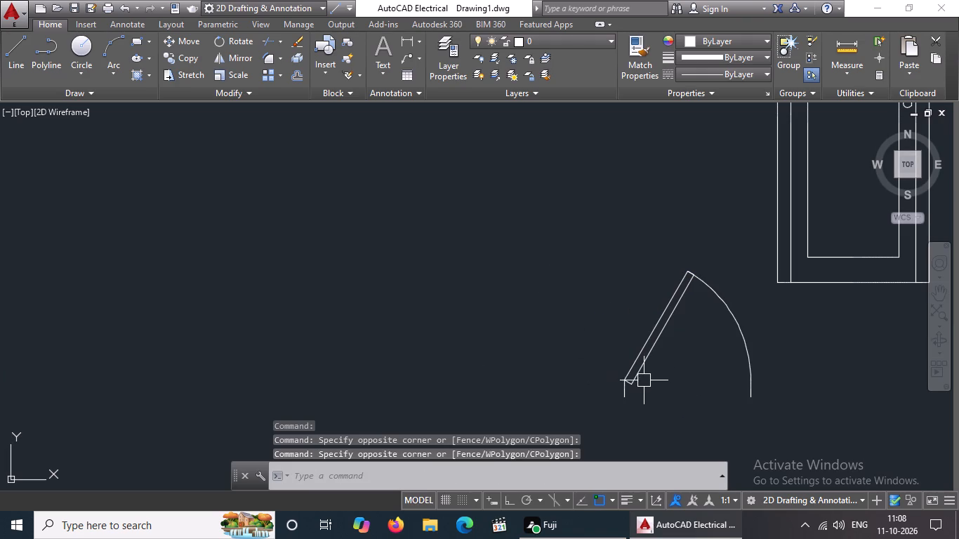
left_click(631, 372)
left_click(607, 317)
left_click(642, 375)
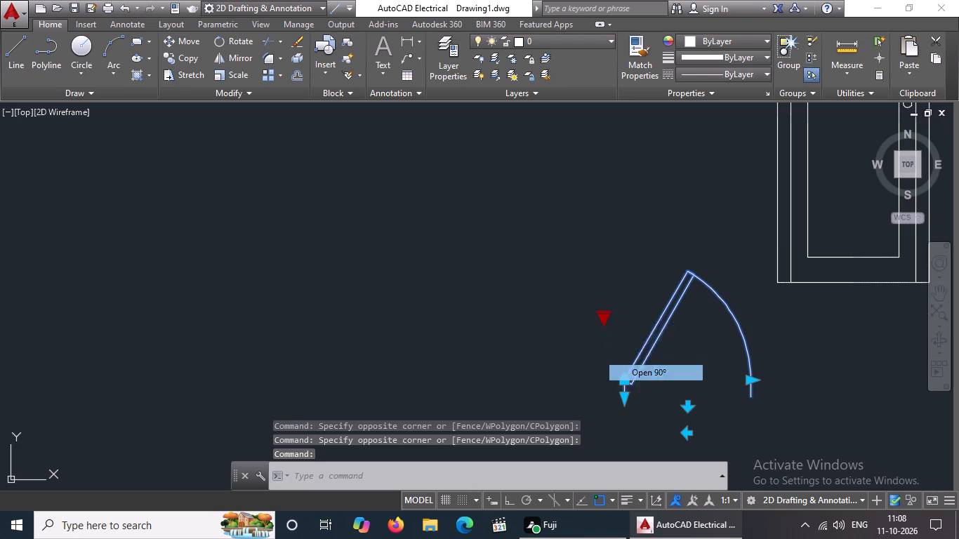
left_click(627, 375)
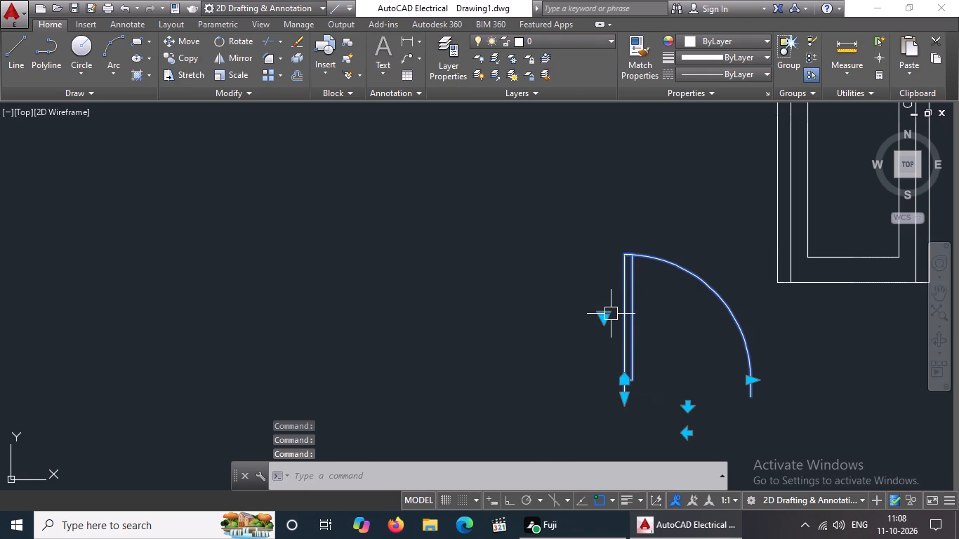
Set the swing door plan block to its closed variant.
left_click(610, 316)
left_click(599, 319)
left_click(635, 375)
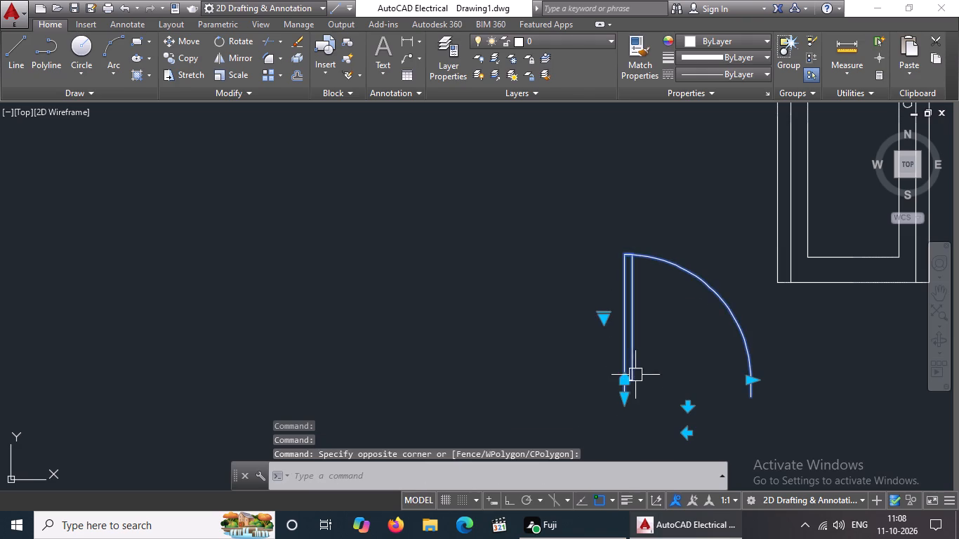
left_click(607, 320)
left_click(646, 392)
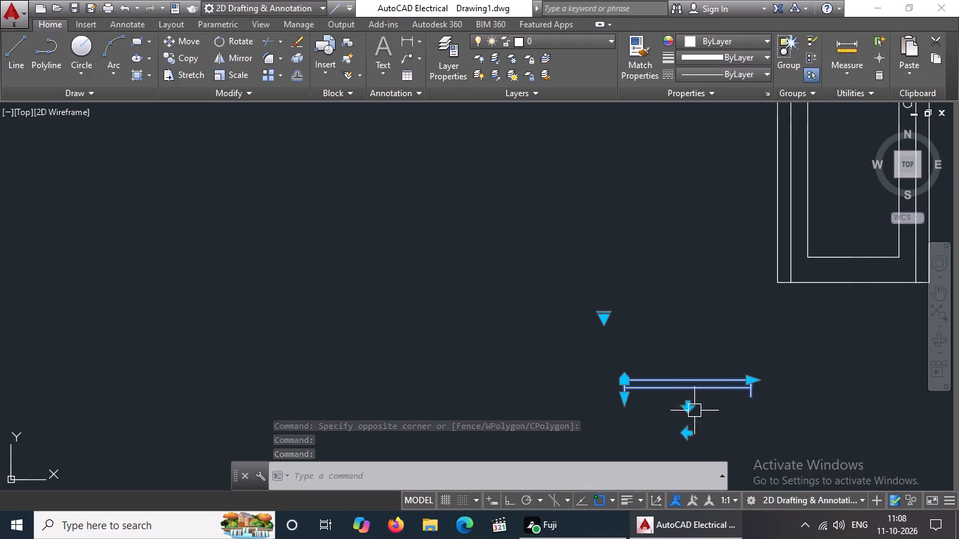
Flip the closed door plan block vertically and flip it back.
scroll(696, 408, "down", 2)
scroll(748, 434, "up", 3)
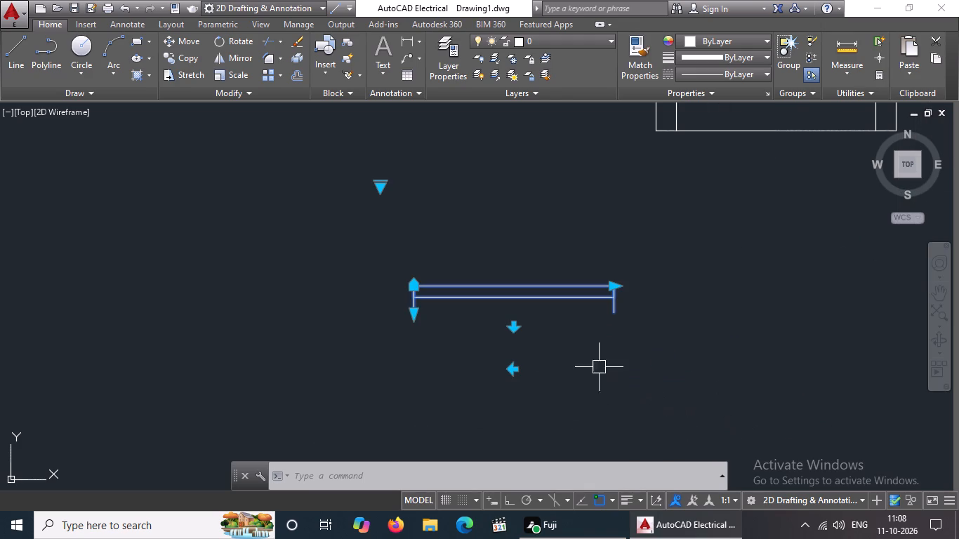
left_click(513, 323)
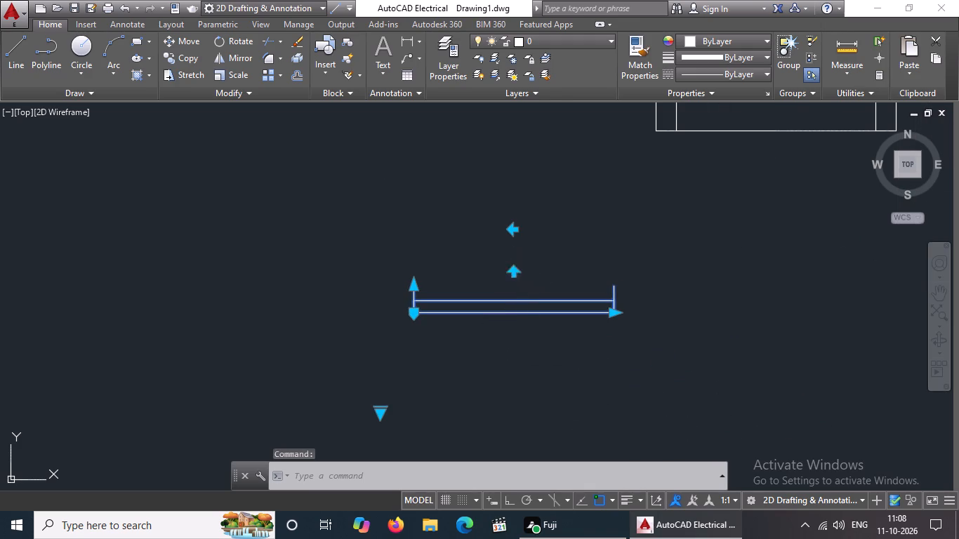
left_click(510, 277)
Erase the closed door plan block beneath the panelled door elevation.
scroll(534, 308, "down", 3)
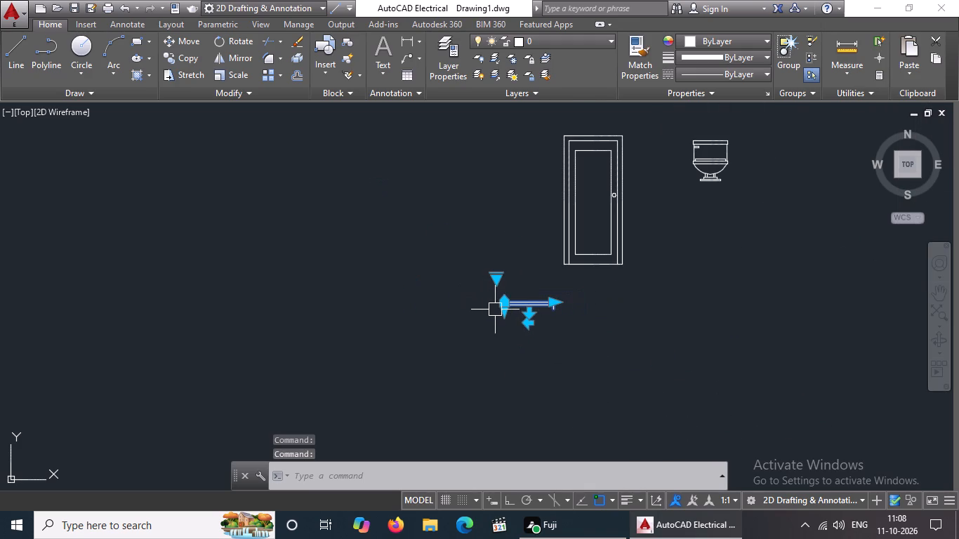
key("Delete")
key("Delete")
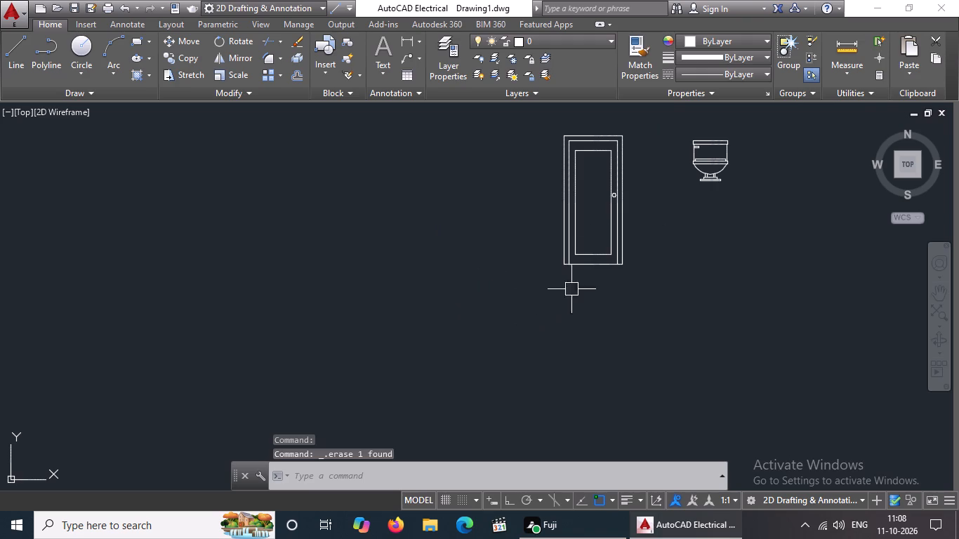
Stretch the panelled door elevation block to its widest available size.
left_click(593, 249)
left_click(614, 269)
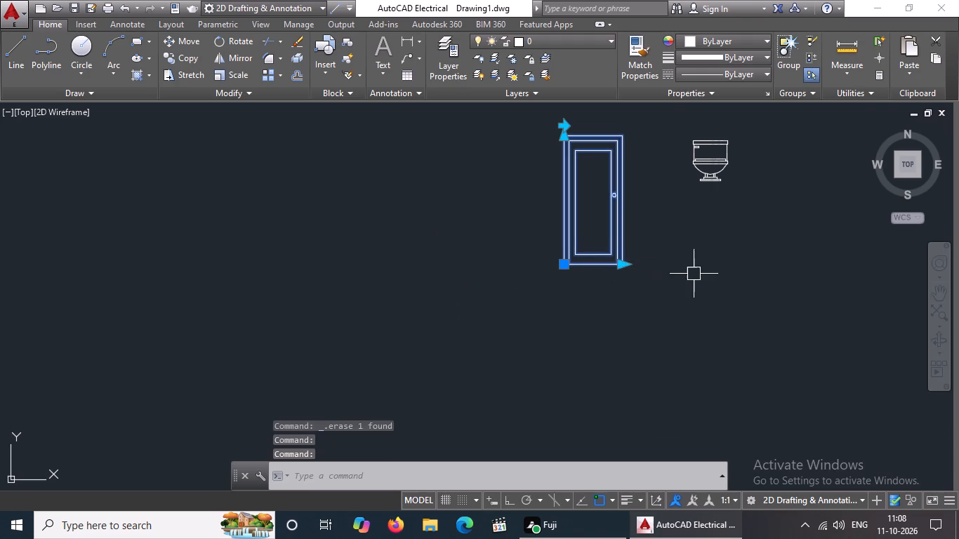
left_click_drag(626, 266, 798, 277)
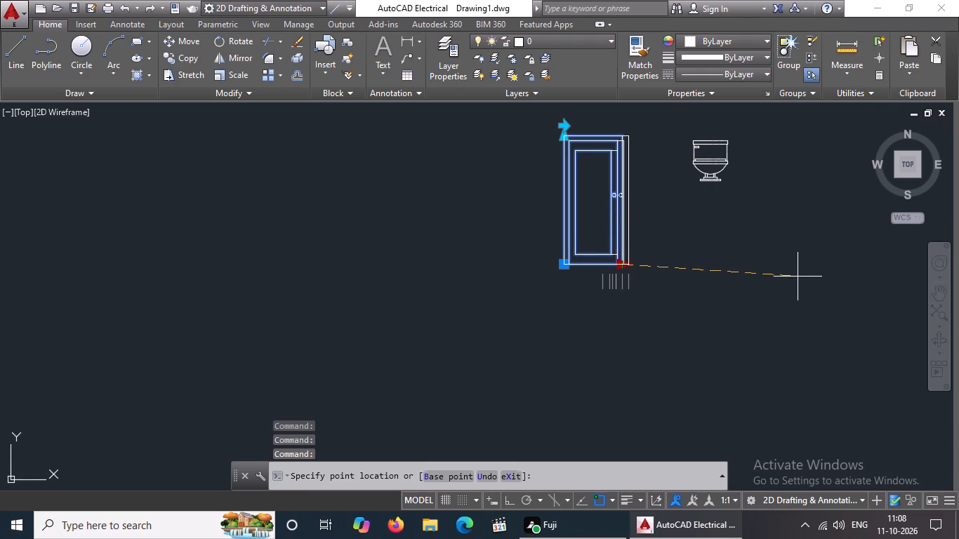
left_click(798, 277)
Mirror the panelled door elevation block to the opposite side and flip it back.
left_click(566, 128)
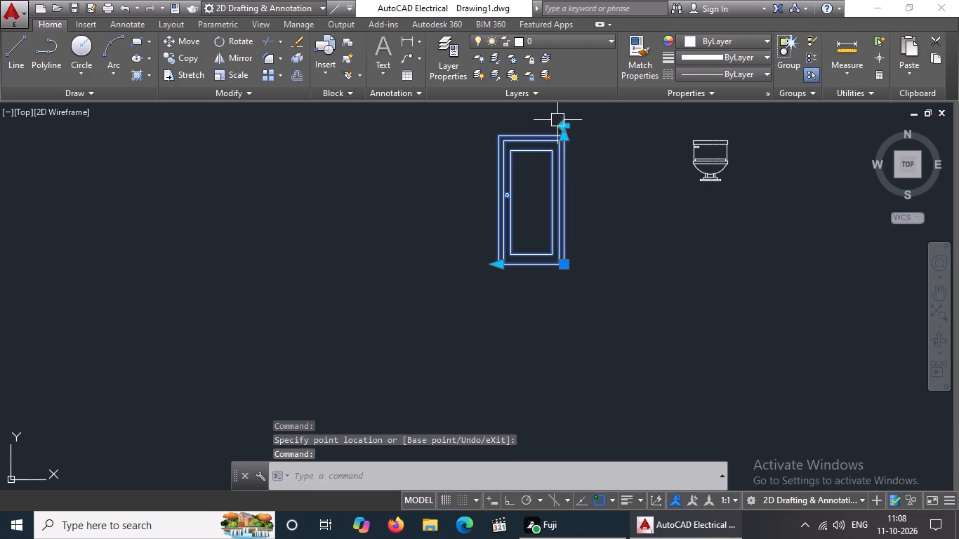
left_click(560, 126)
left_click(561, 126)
Move the panelled door elevation block down by about half its height, below the level of the toilet block.
left_click_drag(563, 142, 581, 110)
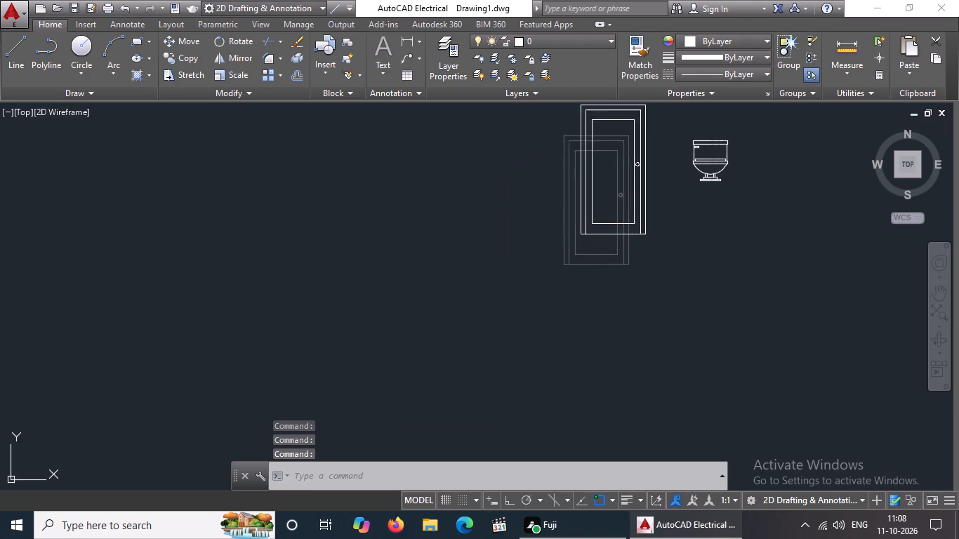
left_click_drag(581, 110, 560, 210)
left_click(581, 211)
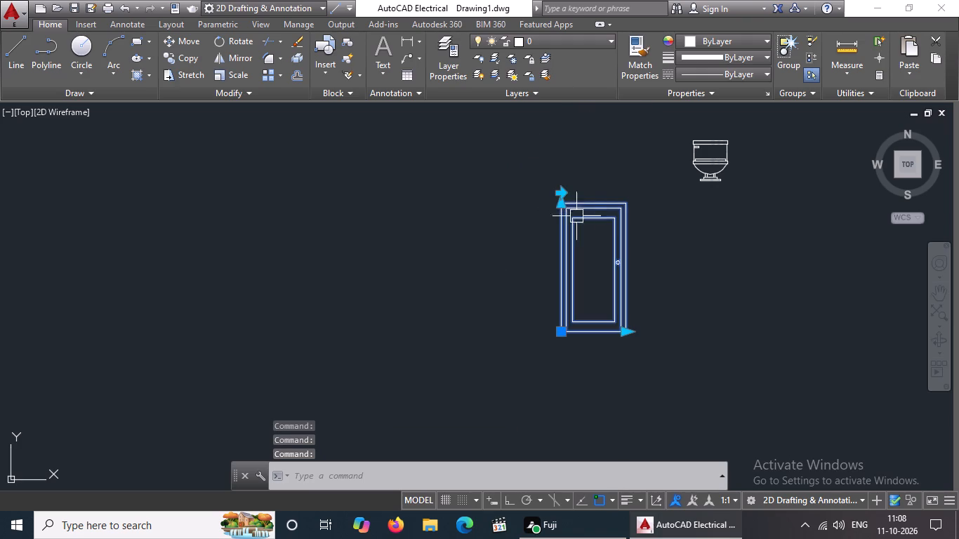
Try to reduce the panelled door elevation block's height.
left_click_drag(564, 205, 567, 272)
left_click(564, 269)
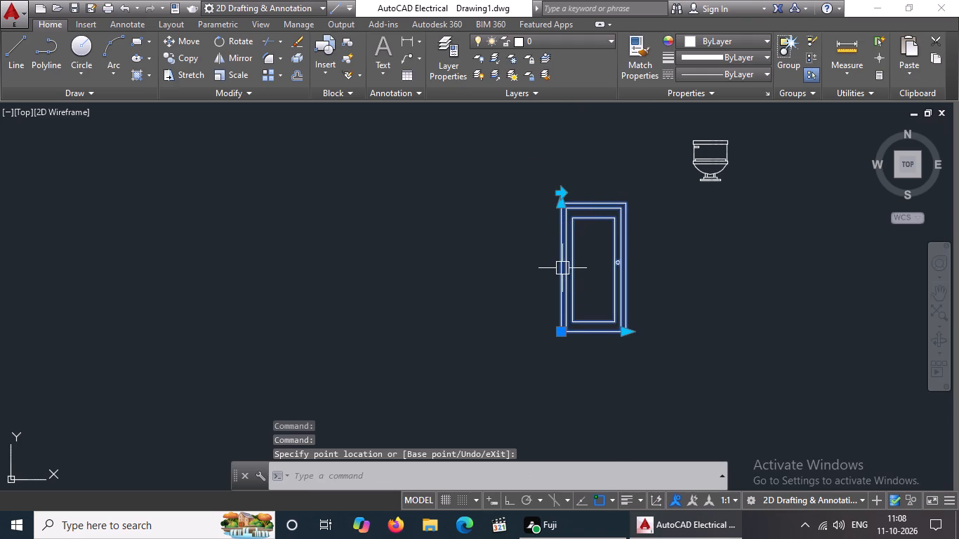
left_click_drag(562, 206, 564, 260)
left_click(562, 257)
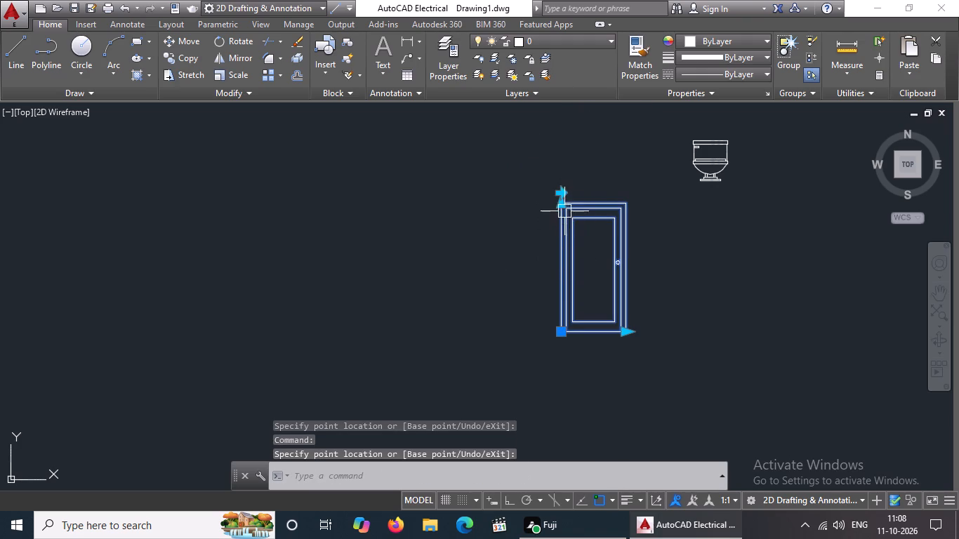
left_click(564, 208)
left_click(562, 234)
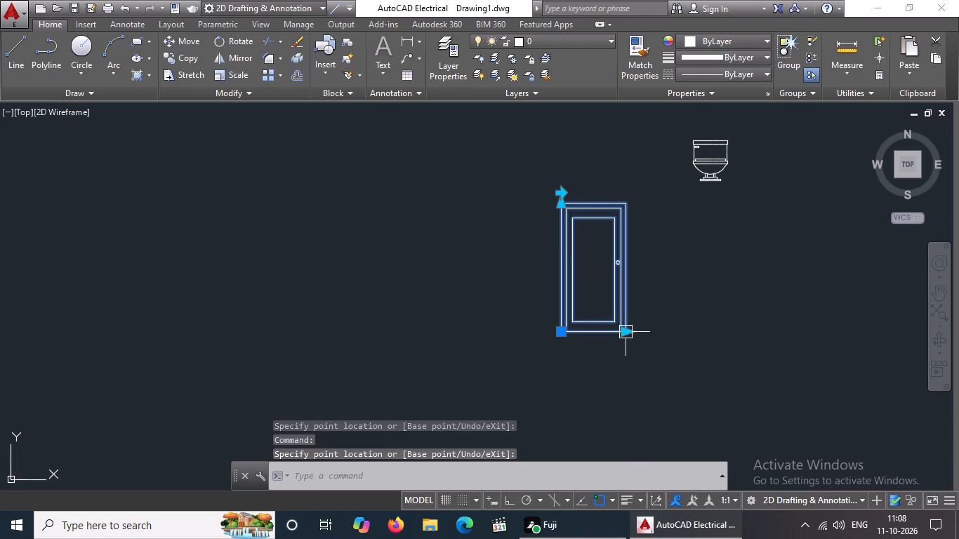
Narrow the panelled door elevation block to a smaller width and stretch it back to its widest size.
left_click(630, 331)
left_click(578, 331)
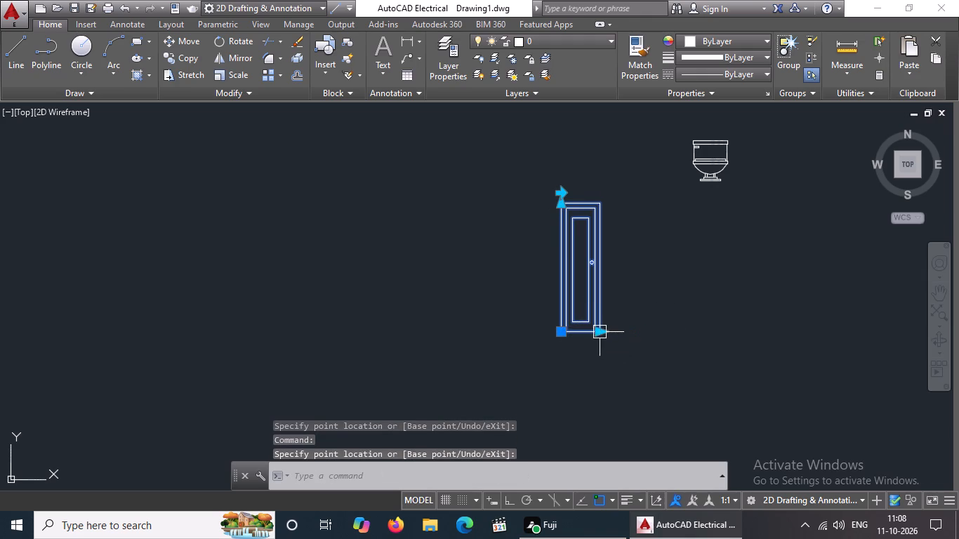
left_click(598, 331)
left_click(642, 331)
Increase the panelled door elevation block's height to a taller preset size and clear the selection.
left_click(565, 201)
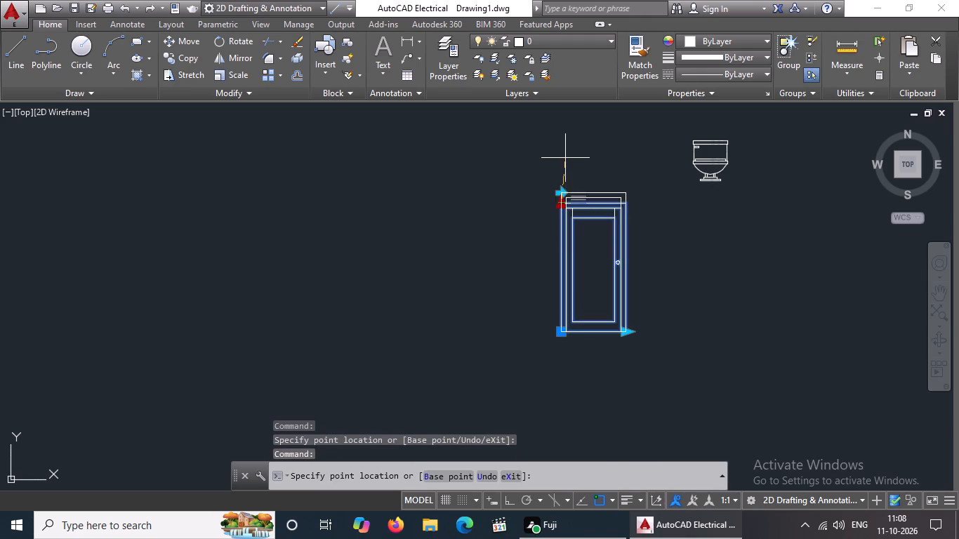
left_click(565, 151)
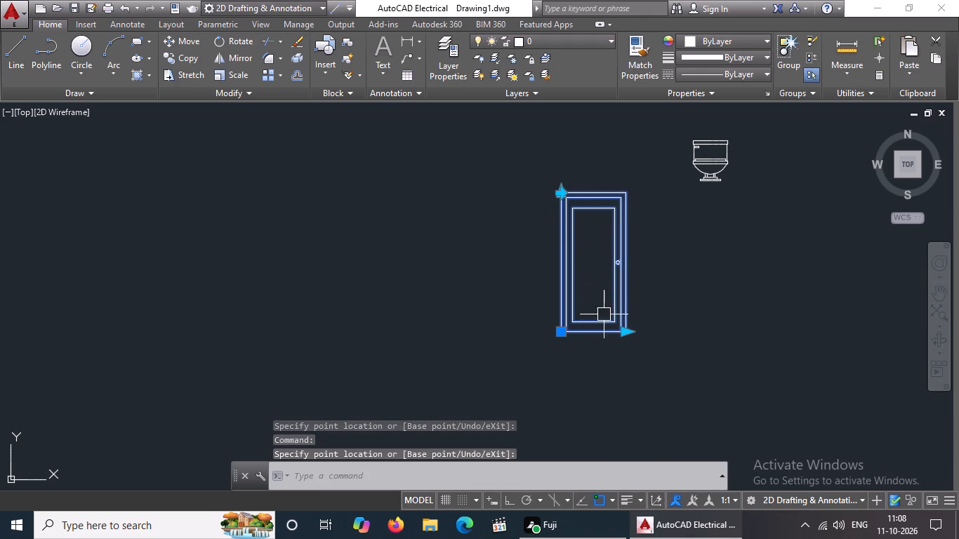
left_click(554, 332)
left_click(369, 328)
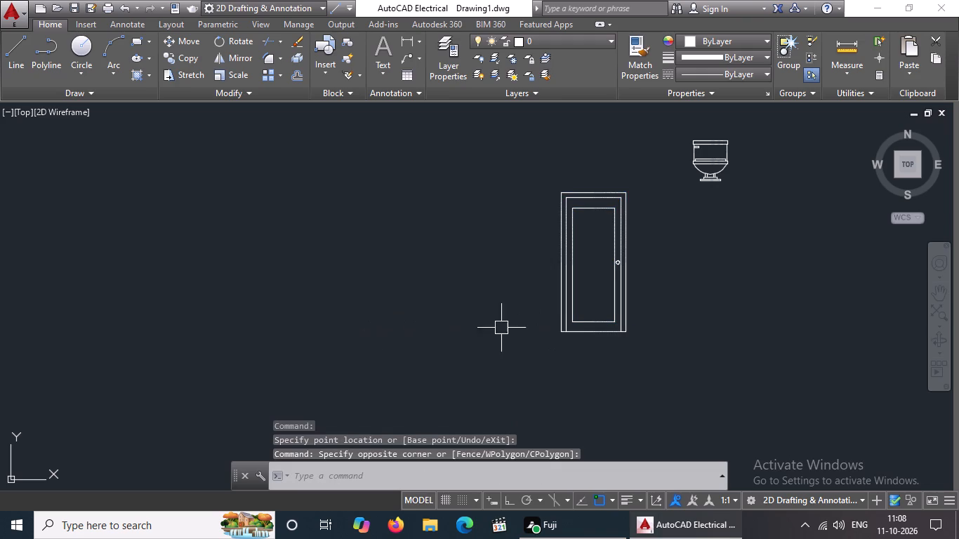
Move the panelled door elevation block away from the toilet block and erase it.
left_click(611, 307)
left_click(562, 327)
left_click(407, 346)
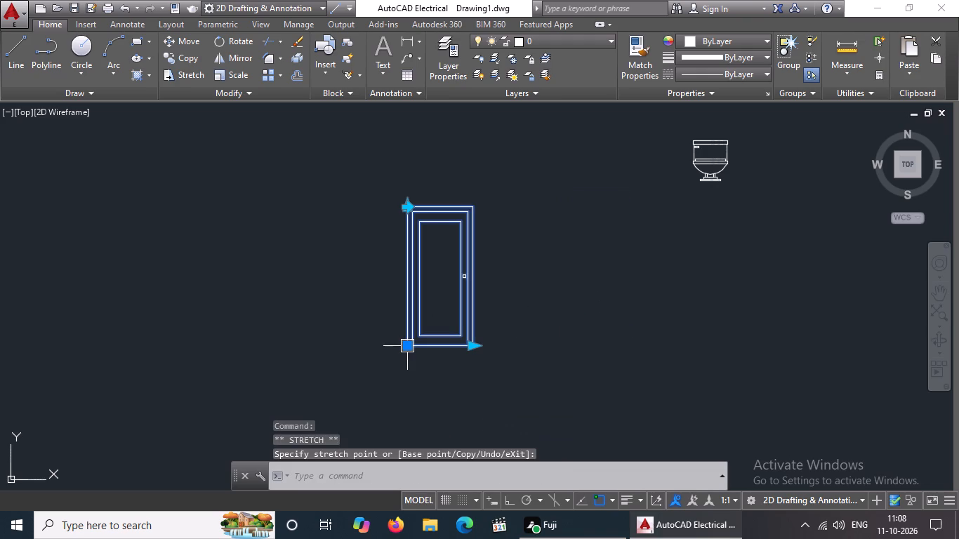
left_click(414, 335)
left_click(416, 352)
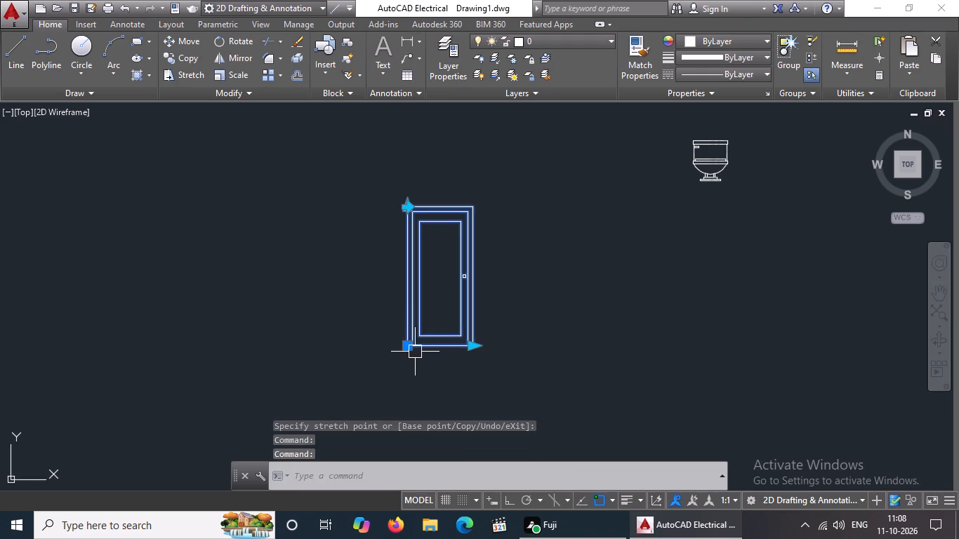
key("Delete")
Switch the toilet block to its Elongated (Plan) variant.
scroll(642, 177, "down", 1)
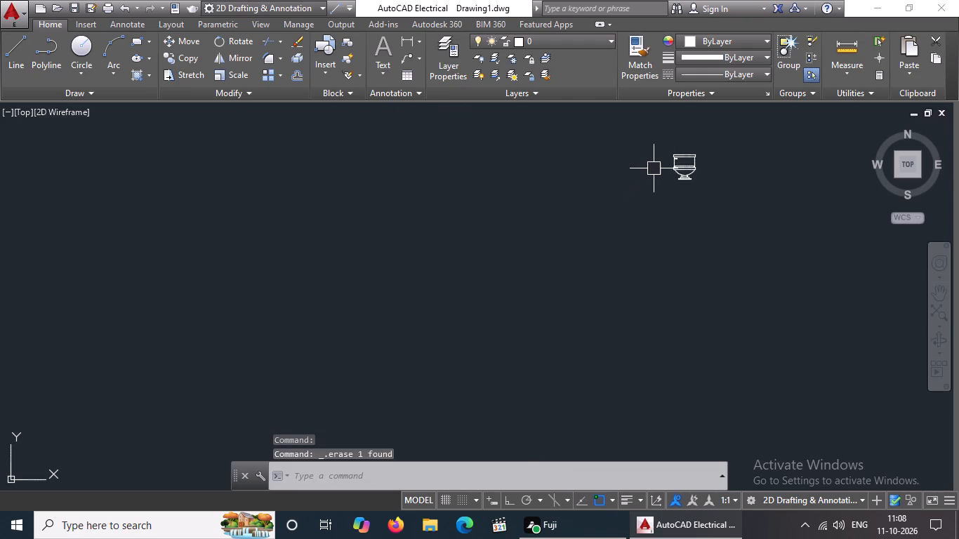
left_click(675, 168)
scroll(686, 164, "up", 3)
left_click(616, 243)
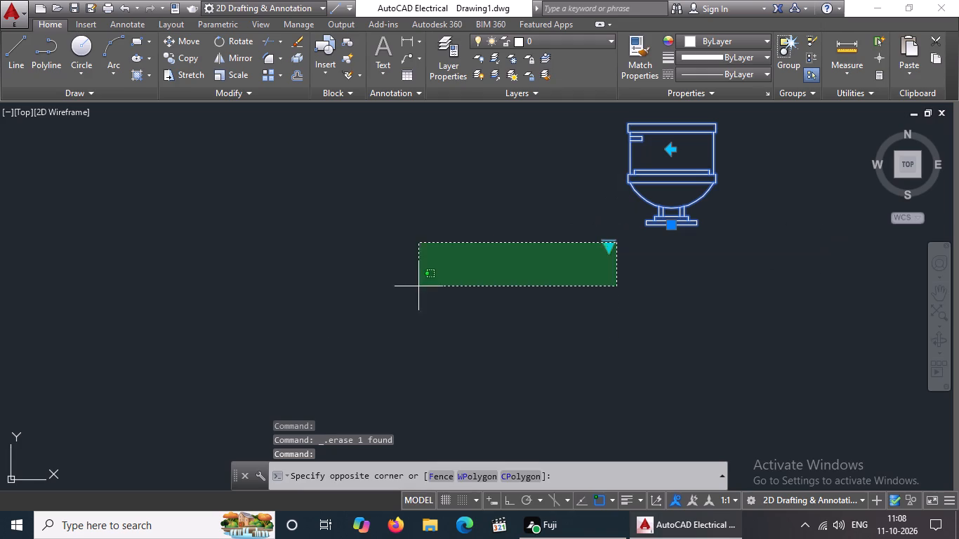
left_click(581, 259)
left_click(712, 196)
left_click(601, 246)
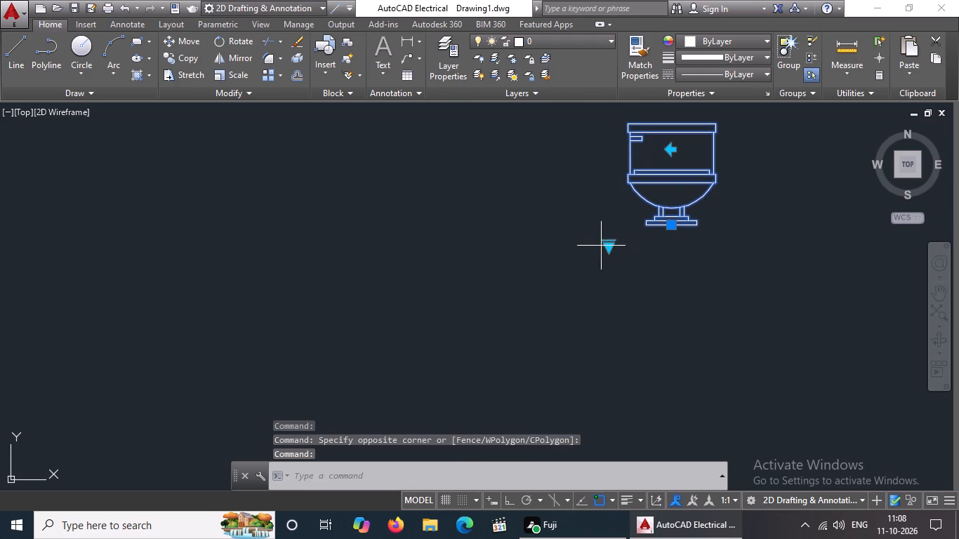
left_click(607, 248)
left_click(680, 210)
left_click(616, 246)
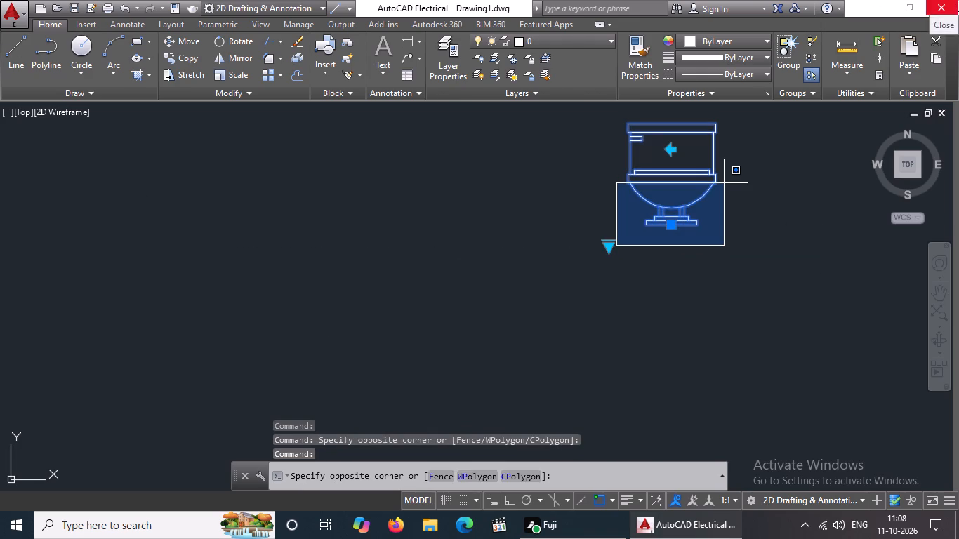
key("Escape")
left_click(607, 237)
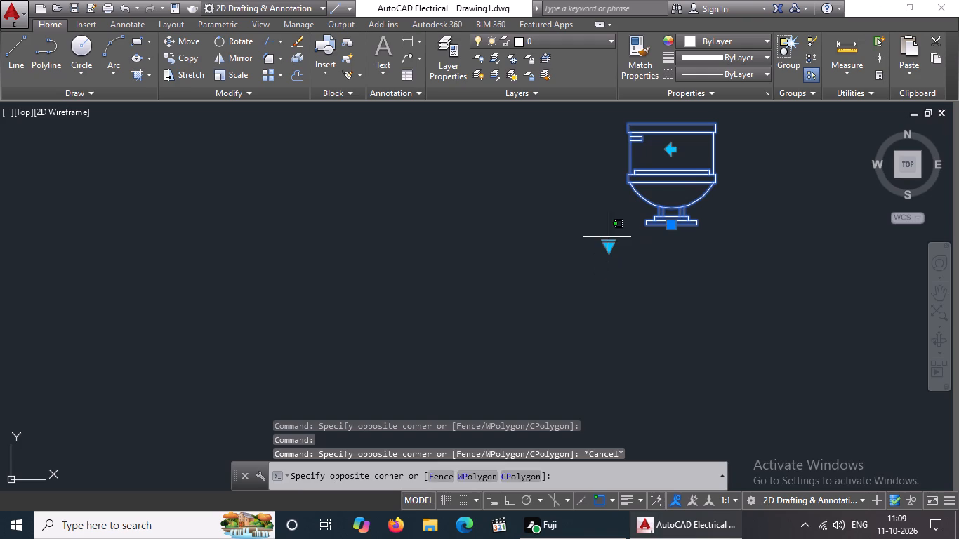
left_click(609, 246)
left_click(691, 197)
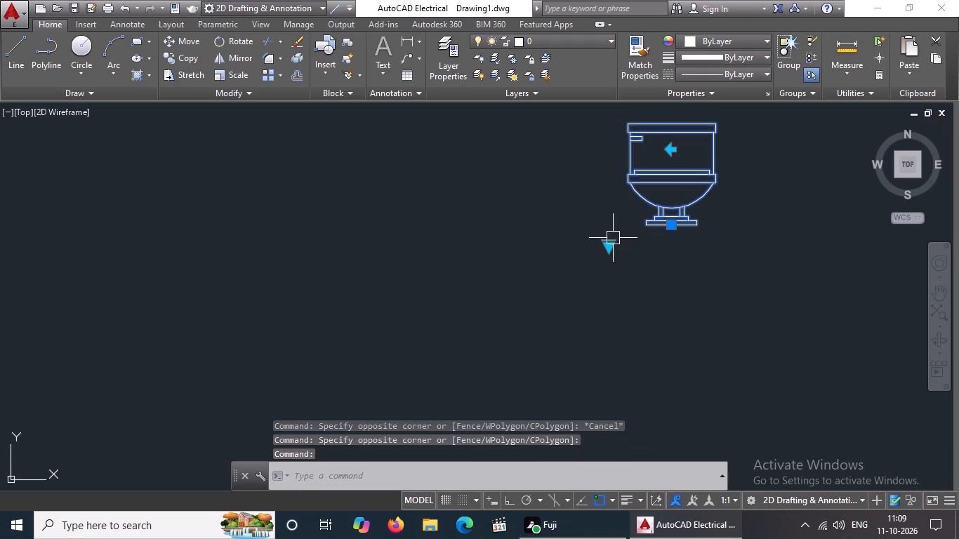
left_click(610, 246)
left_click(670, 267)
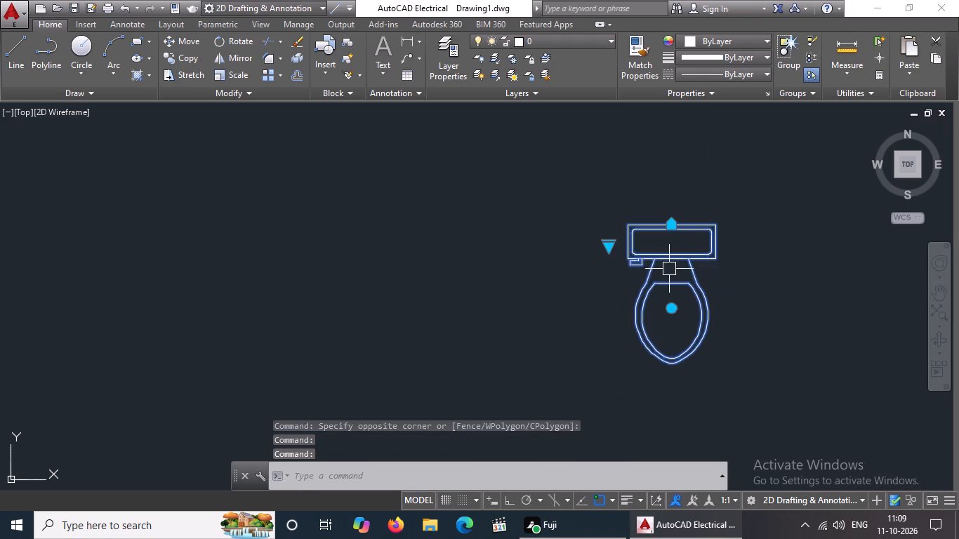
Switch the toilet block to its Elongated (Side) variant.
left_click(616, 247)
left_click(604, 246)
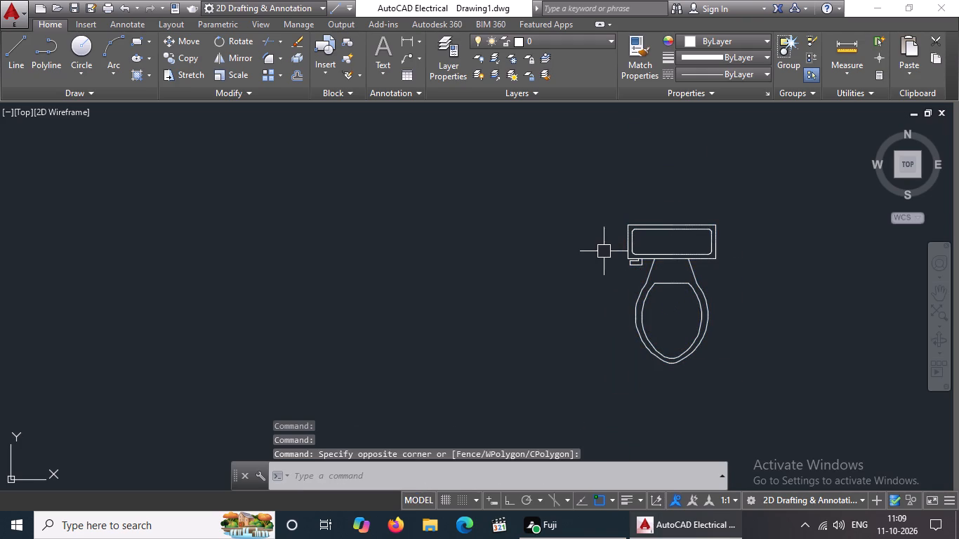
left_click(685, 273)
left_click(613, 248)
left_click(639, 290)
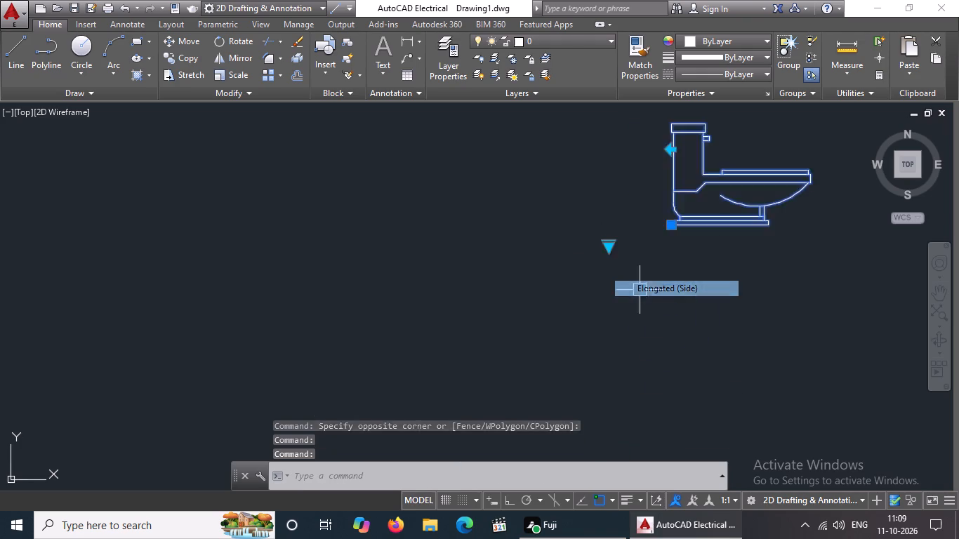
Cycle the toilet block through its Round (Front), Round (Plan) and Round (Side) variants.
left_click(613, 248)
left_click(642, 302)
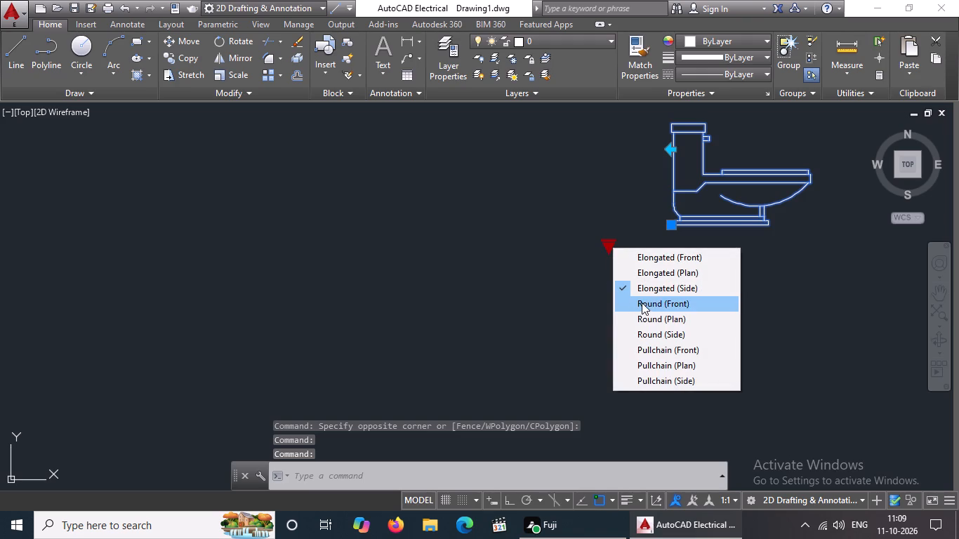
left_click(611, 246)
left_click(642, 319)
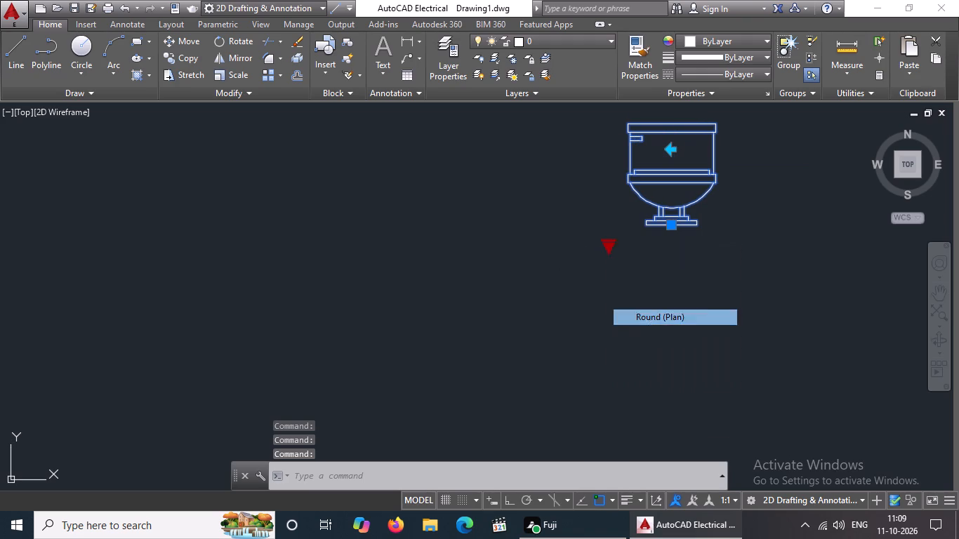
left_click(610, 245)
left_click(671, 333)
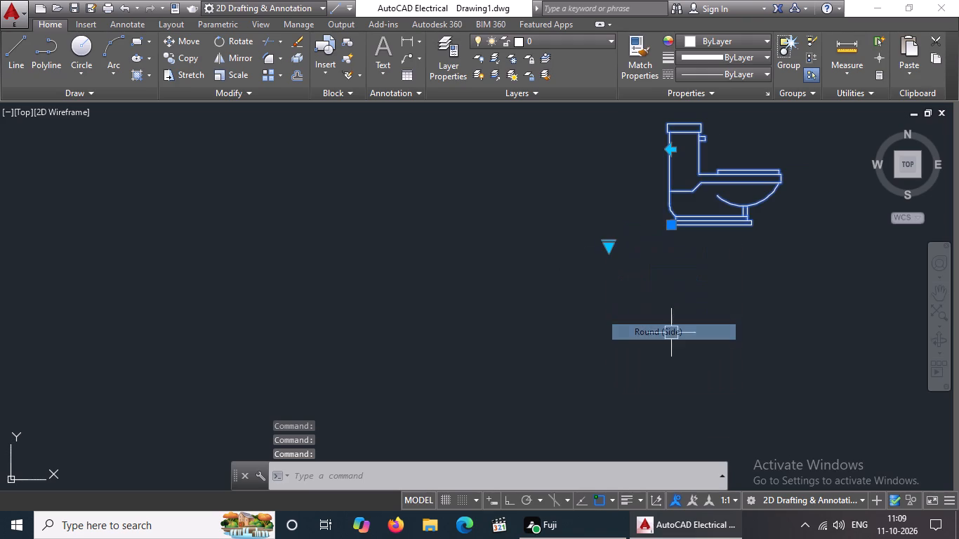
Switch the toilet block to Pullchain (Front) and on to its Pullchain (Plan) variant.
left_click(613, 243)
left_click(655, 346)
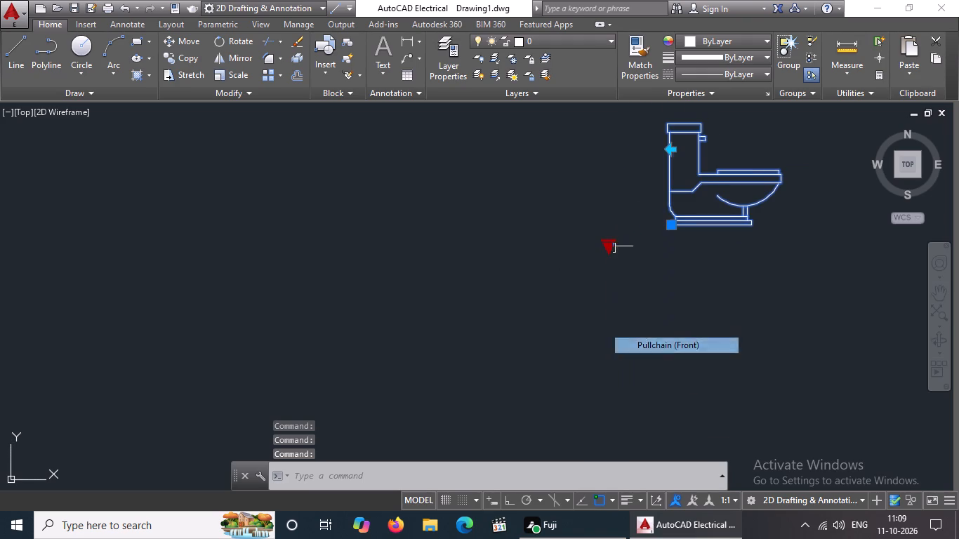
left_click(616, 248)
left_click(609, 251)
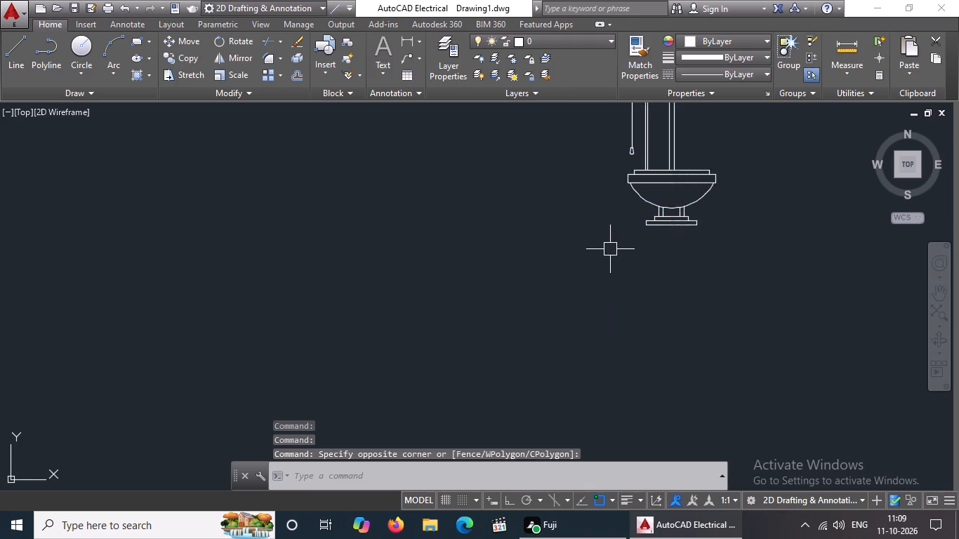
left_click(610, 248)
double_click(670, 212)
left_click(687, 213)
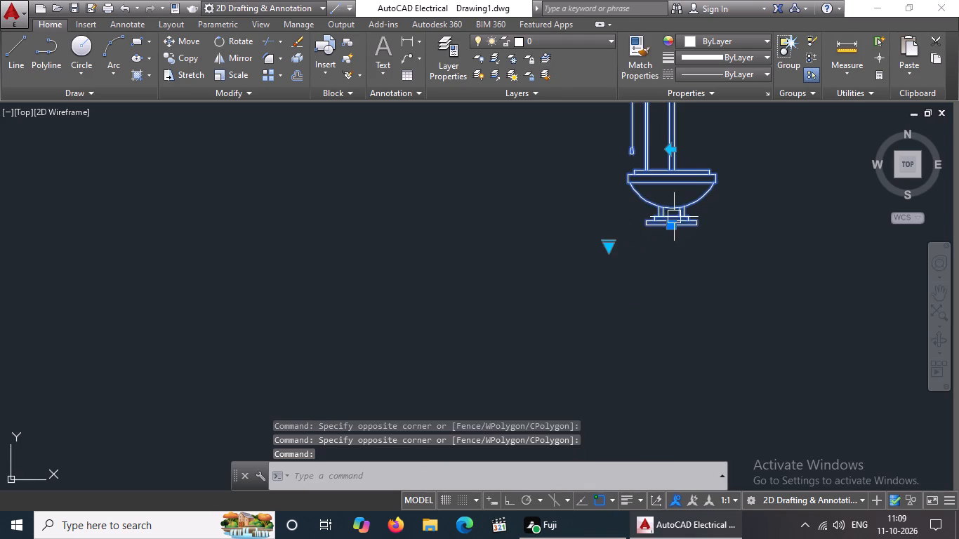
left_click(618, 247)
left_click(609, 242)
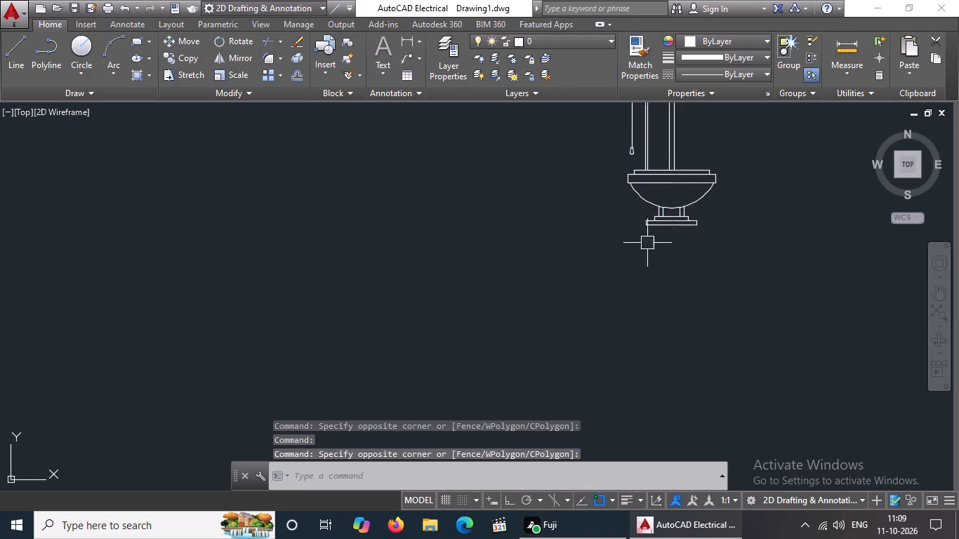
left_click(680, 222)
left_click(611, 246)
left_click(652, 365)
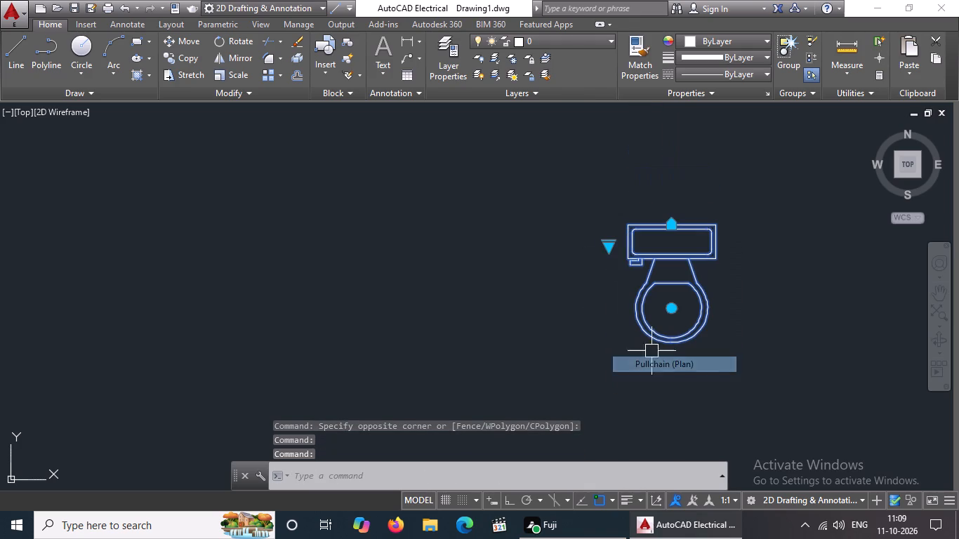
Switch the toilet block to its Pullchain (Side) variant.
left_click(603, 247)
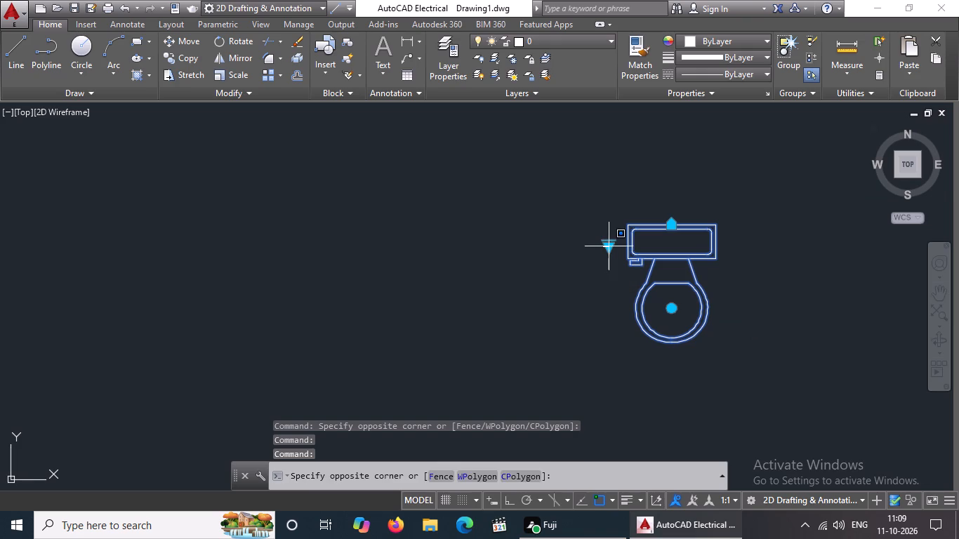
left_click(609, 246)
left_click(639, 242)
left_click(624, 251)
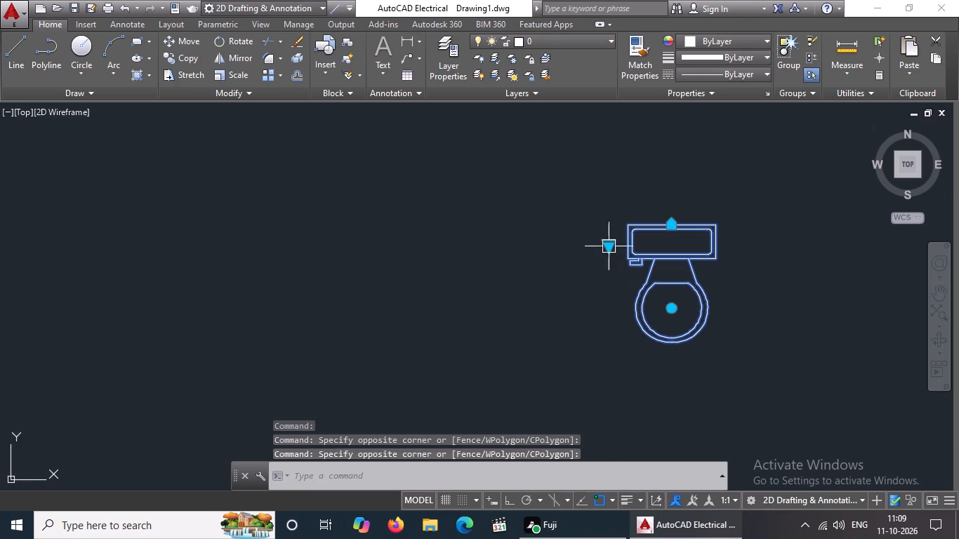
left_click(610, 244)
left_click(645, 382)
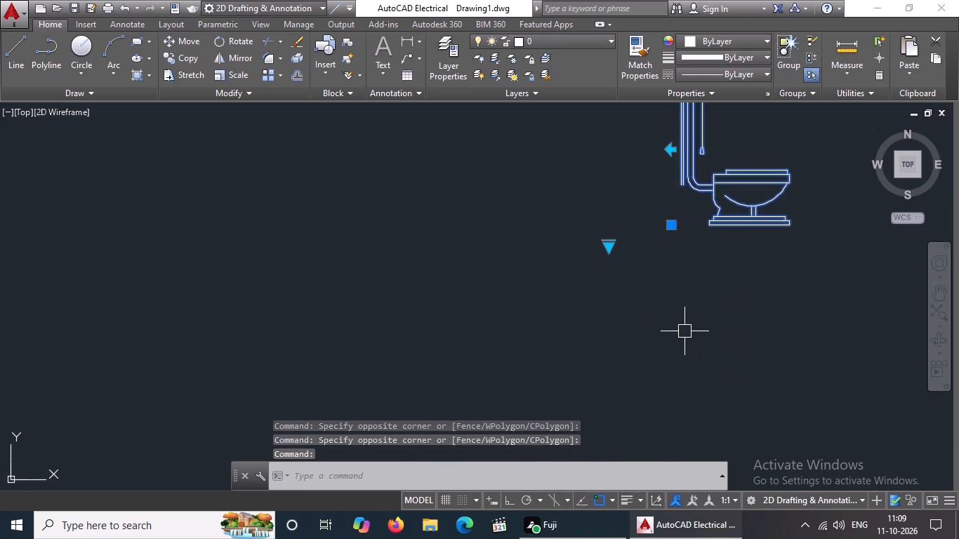
Erase the toilet block standing outside the floor plan.
scroll(687, 328, "down", 4)
key("Delete")
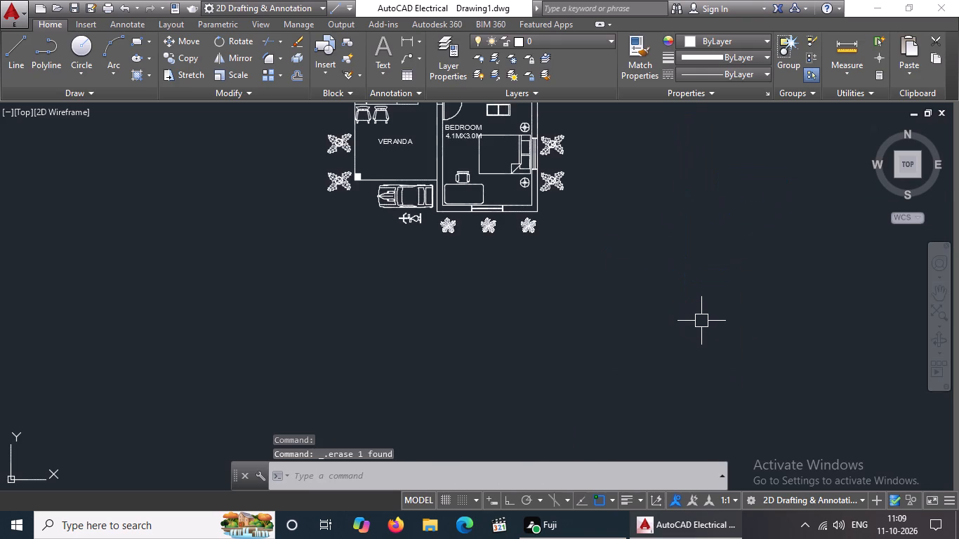
key("Delete")
Move the car down, away from the veranda and past the two-wheeler, to clear space beneath the veranda edge.
middle_click_drag(505, 284, 577, 413)
left_click(488, 330)
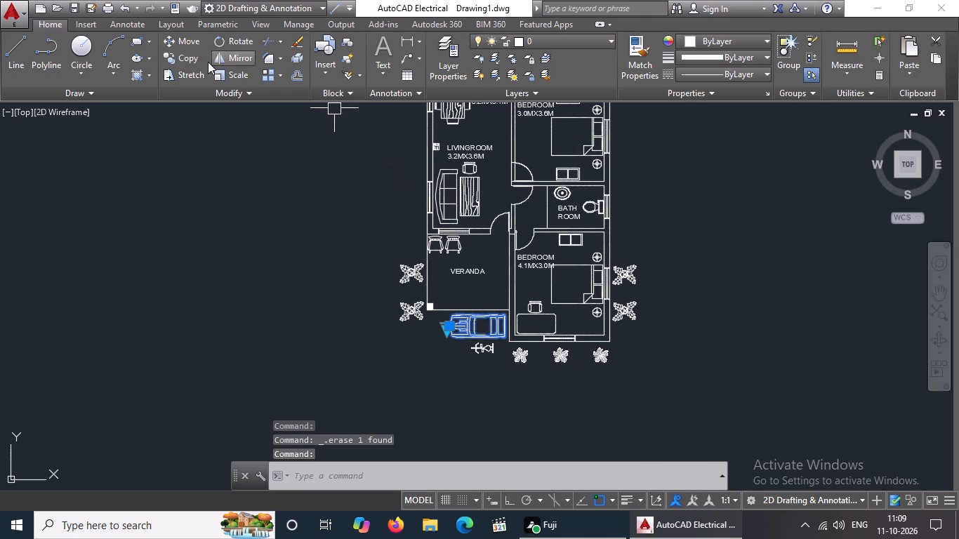
left_click(188, 39)
left_click(474, 335)
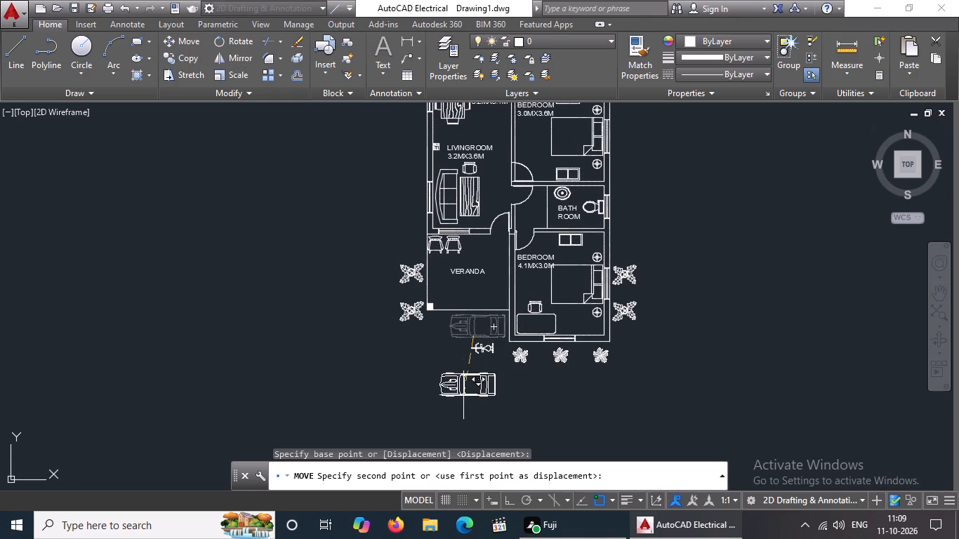
left_click(469, 390)
Move the two-wheeler up to just below the veranda's lower edge, near the bedroom wall.
left_click(483, 350)
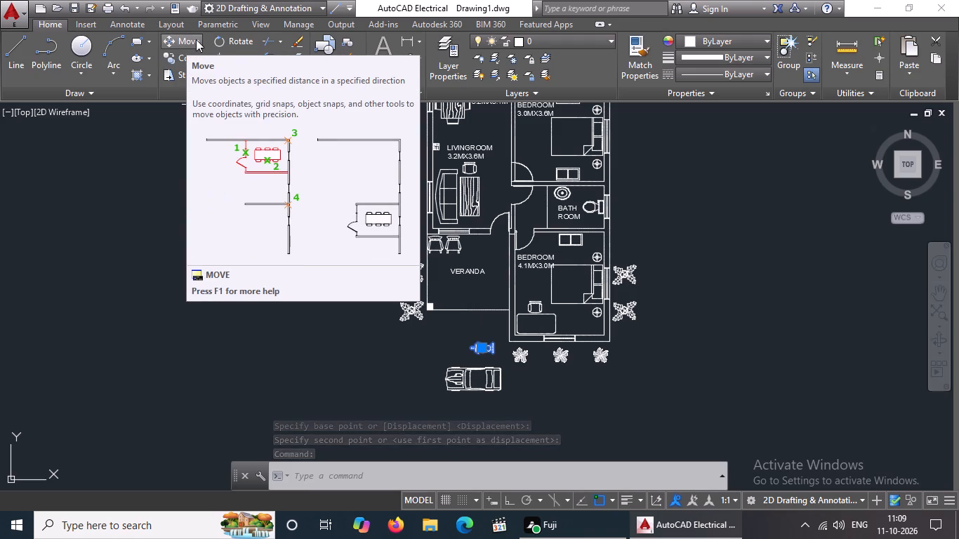
left_click(196, 39)
left_click(487, 352)
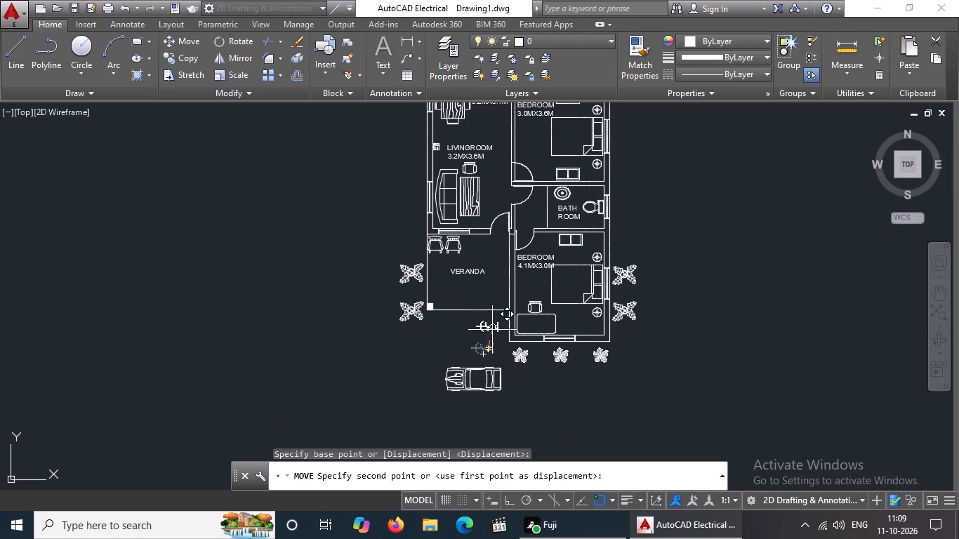
scroll(492, 330, "up", 2)
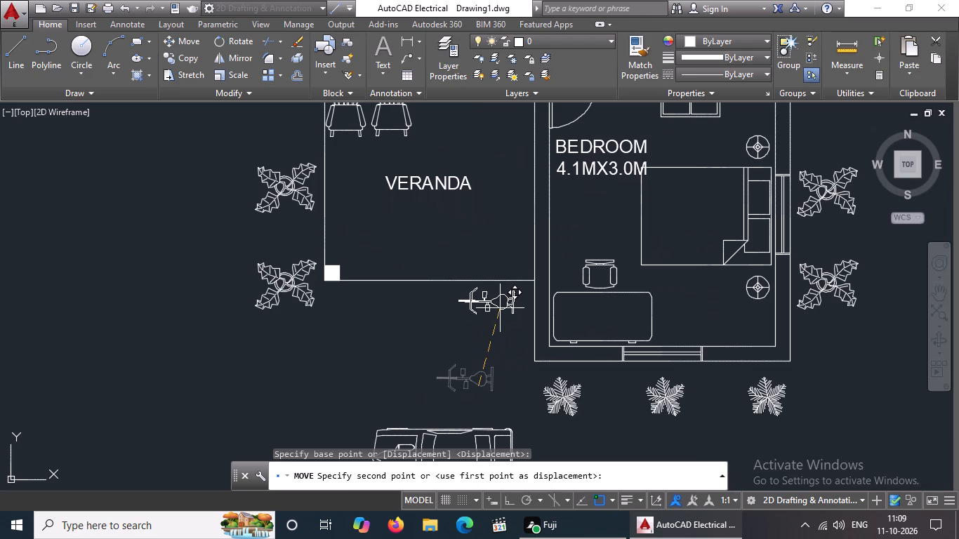
left_click(500, 308)
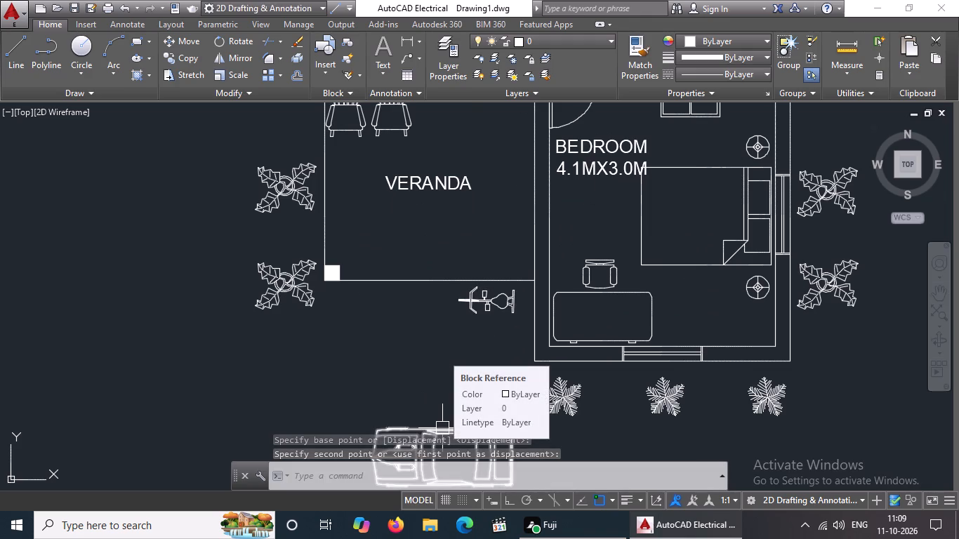
Move the car back up so it is parked directly below the two-wheeler, beside the bedroom's outer wall.
left_click(432, 432)
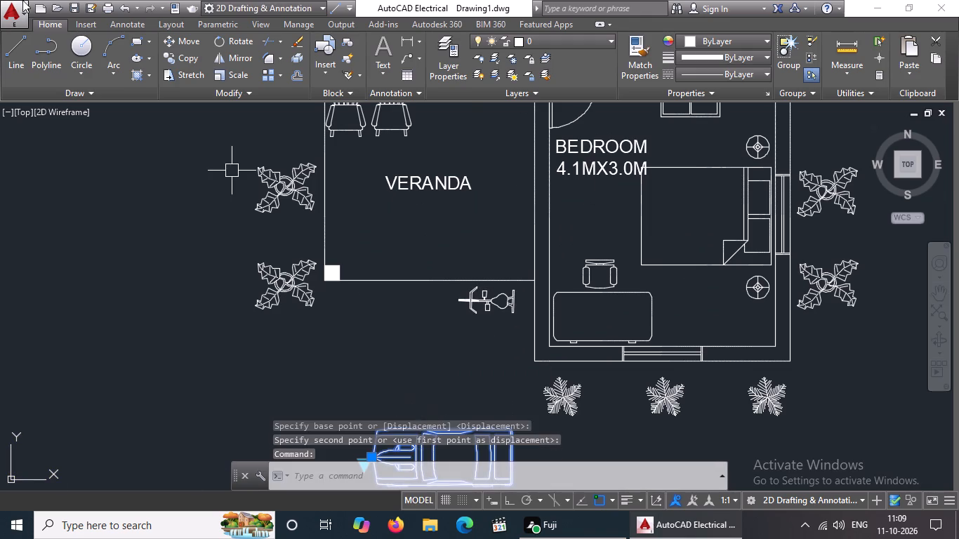
left_click(190, 39)
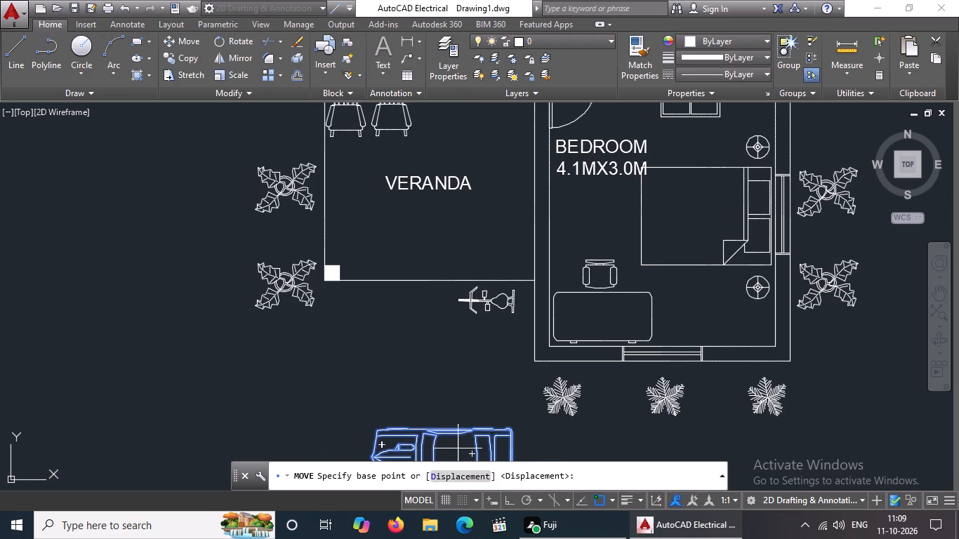
left_click(458, 448)
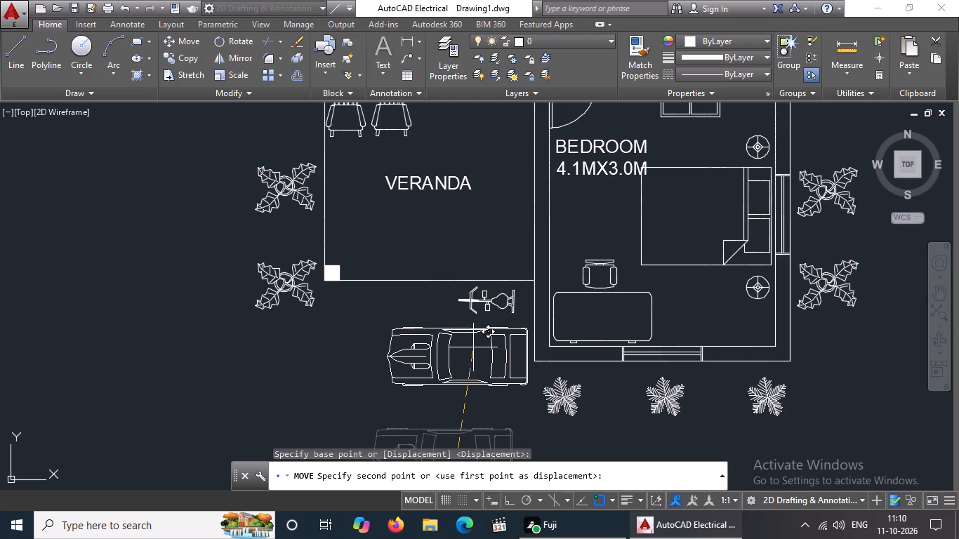
left_click(473, 347)
Trim the two wall lines crossing the kitchen's exterior door opening so the doorway is clear.
scroll(517, 371, "down", 3)
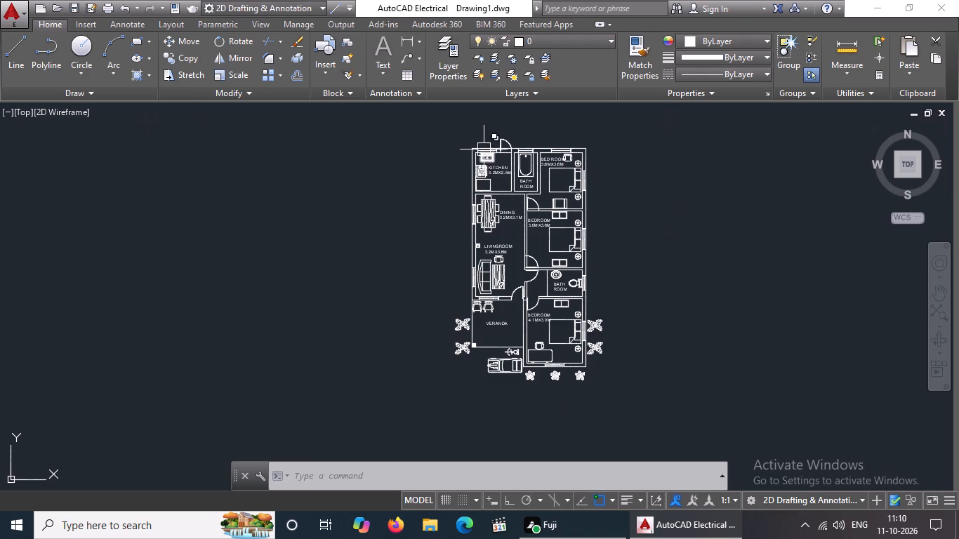
scroll(488, 144, "up", 3)
middle_click_drag(555, 147, 528, 222)
scroll(528, 222, "up", 1)
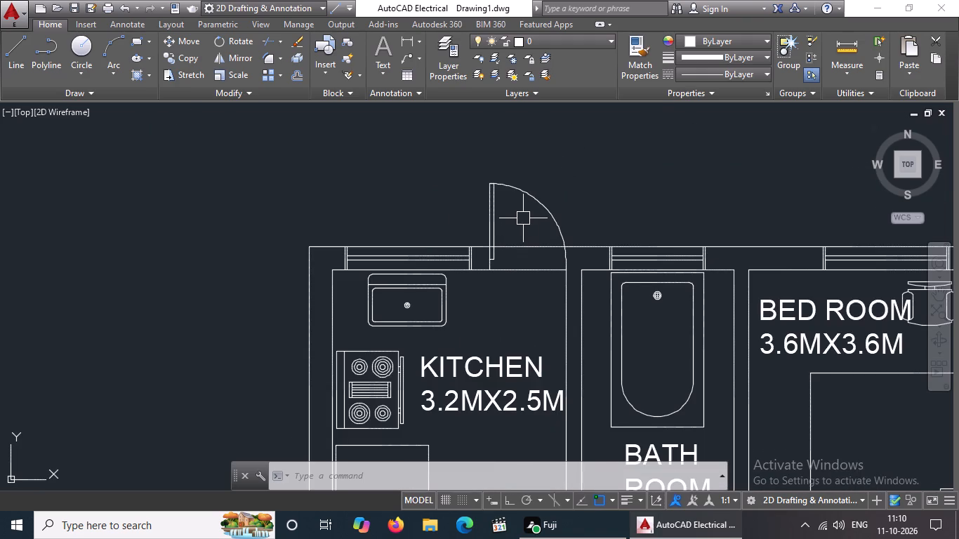
key("Escape")
key("t")
key("r")
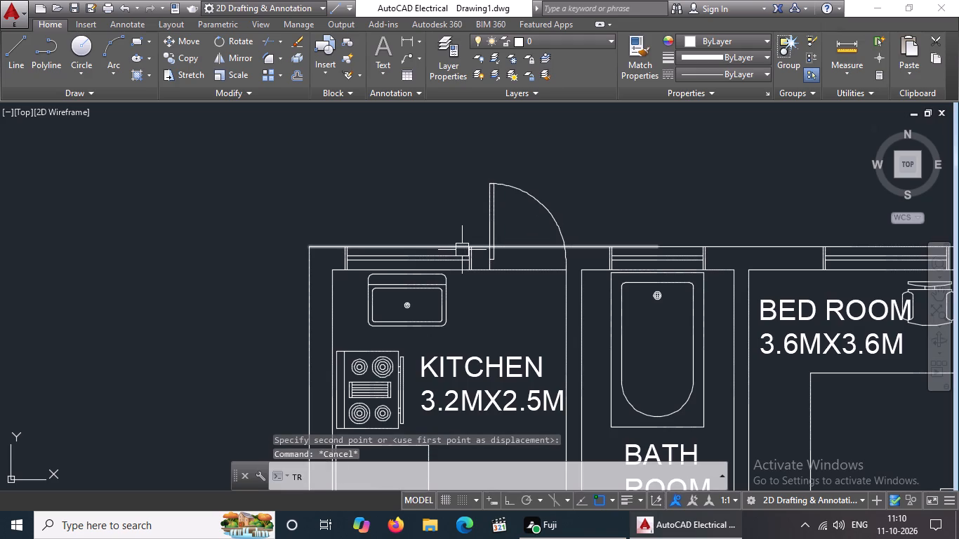
key("space")
key("space")
left_click(517, 249)
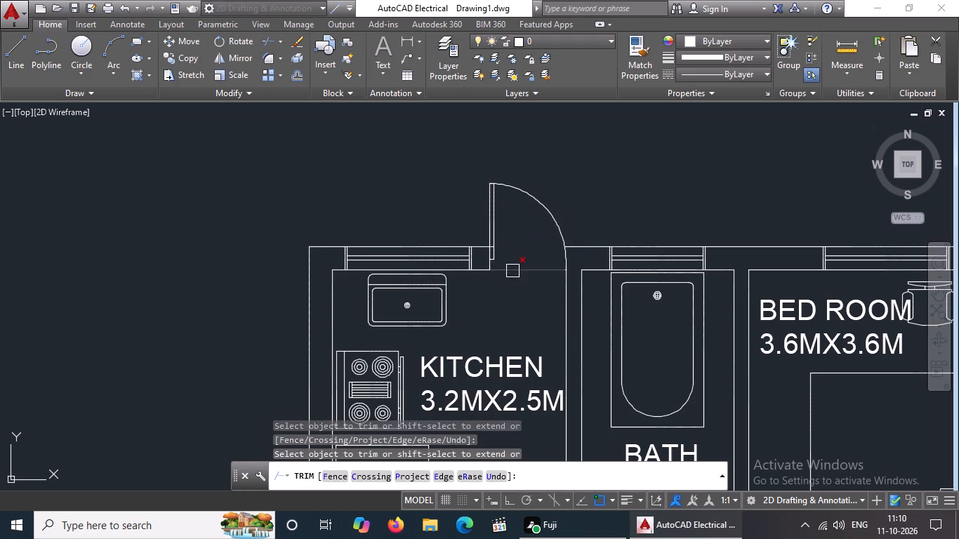
left_click(511, 273)
scroll(489, 295, "down", 2)
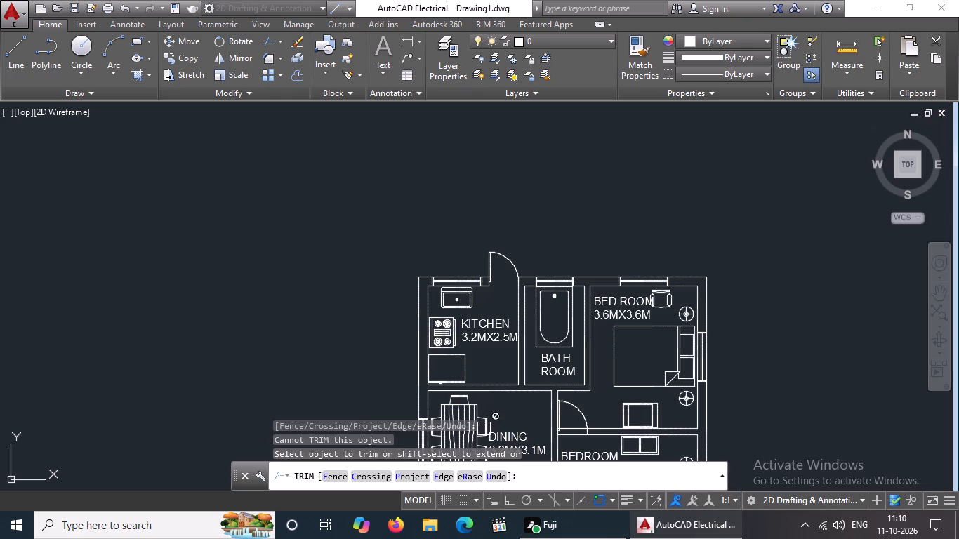
middle_click_drag(514, 408, 510, 376)
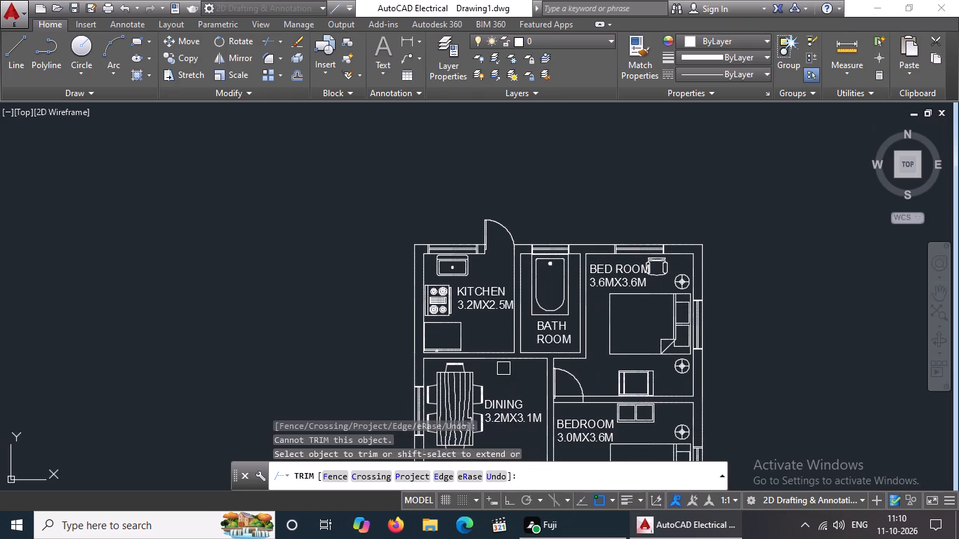
key("Escape")
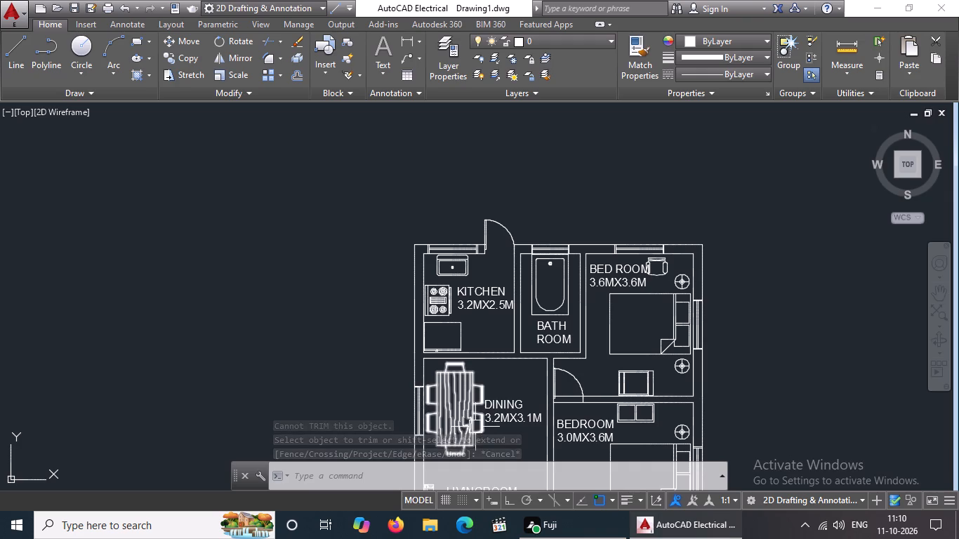
key("Escape")
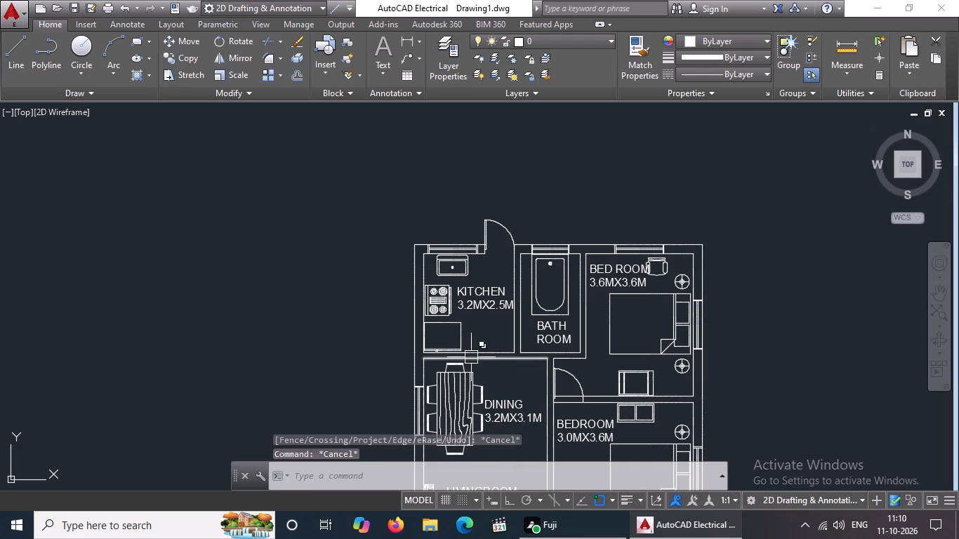
key("Escape")
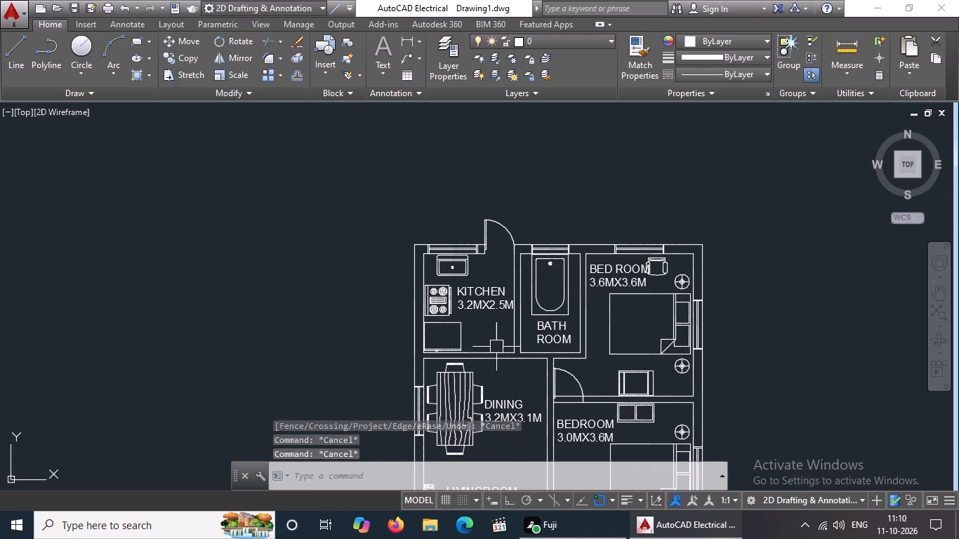
With Ortho on, draw a vertical line about 0.6 long from the kitchen door jamb's inner corner down into the kitchen.
left_click(8, 50)
scroll(491, 269, "up", 2)
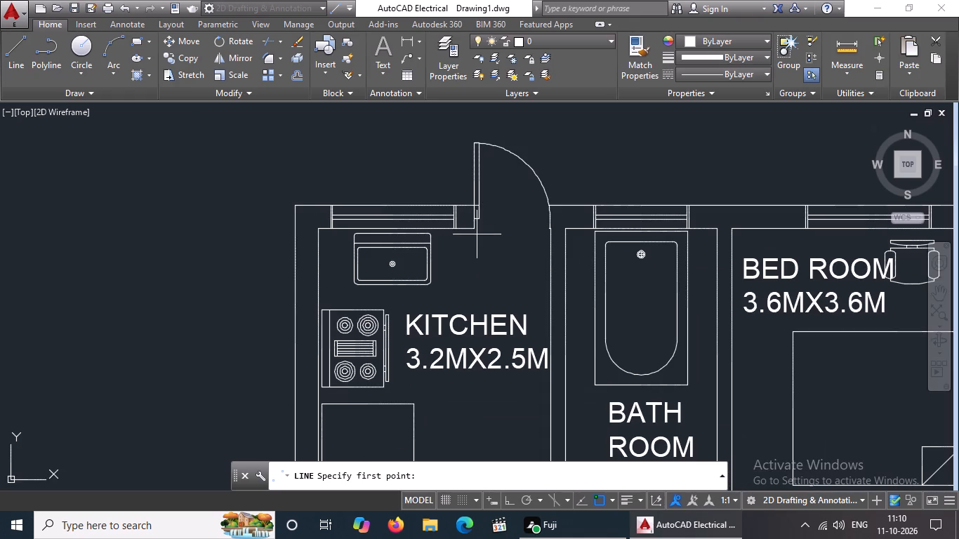
left_click_drag(474, 227, 472, 234)
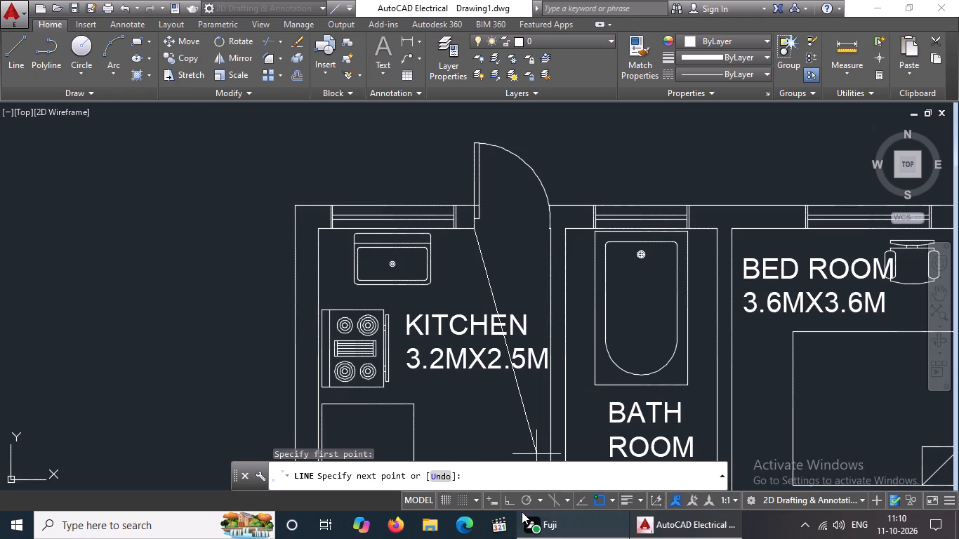
left_click(509, 497)
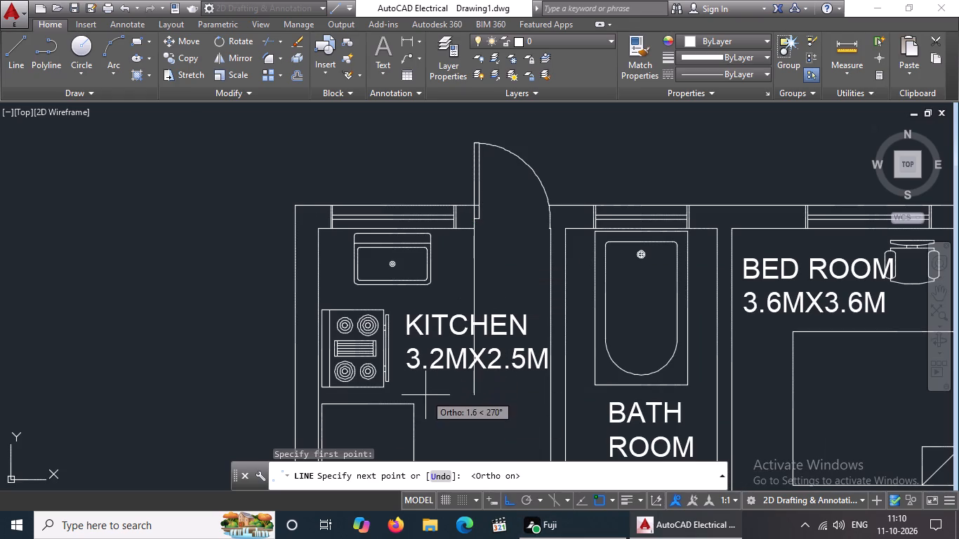
left_click(475, 294)
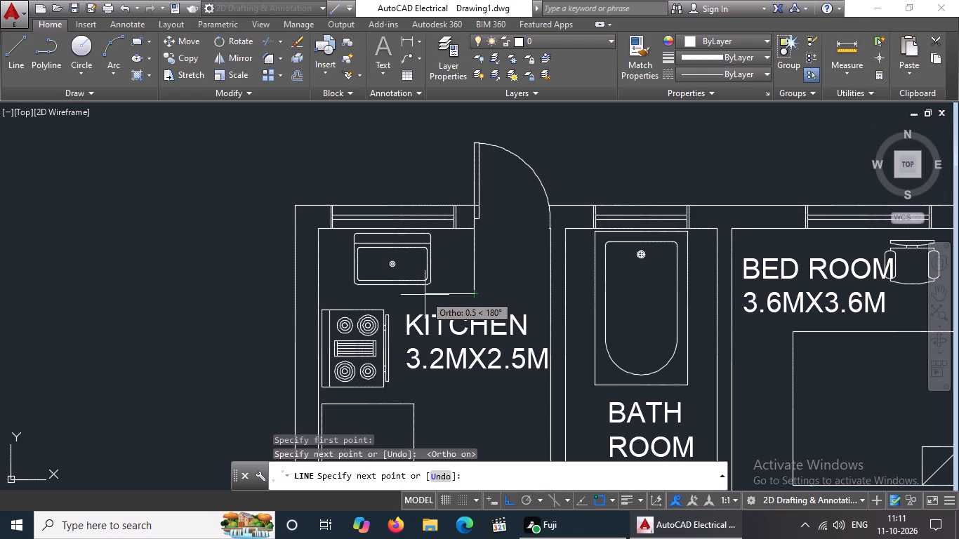
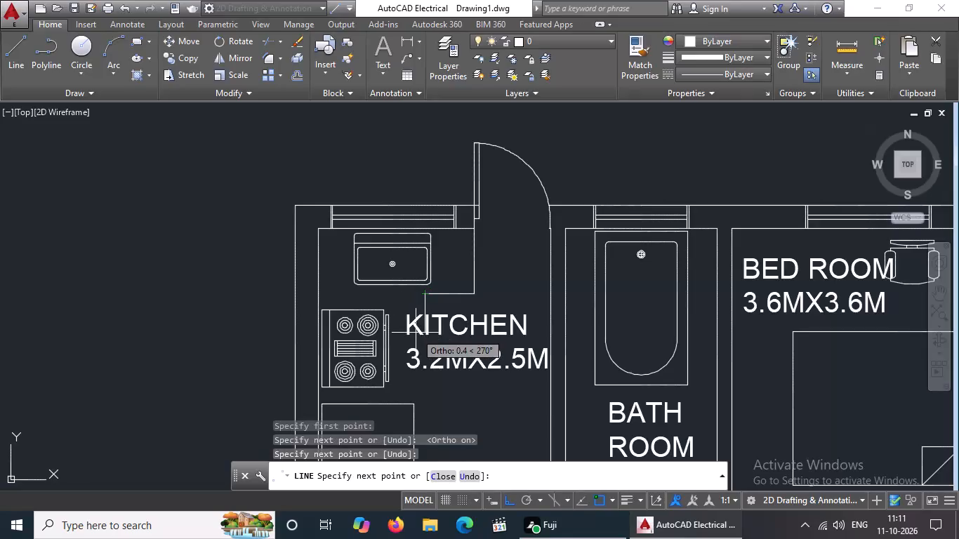
Finish the kitchen counter outline with a vertical line down to the kitchen's lower wall line.
scroll(419, 333, "down", 4)
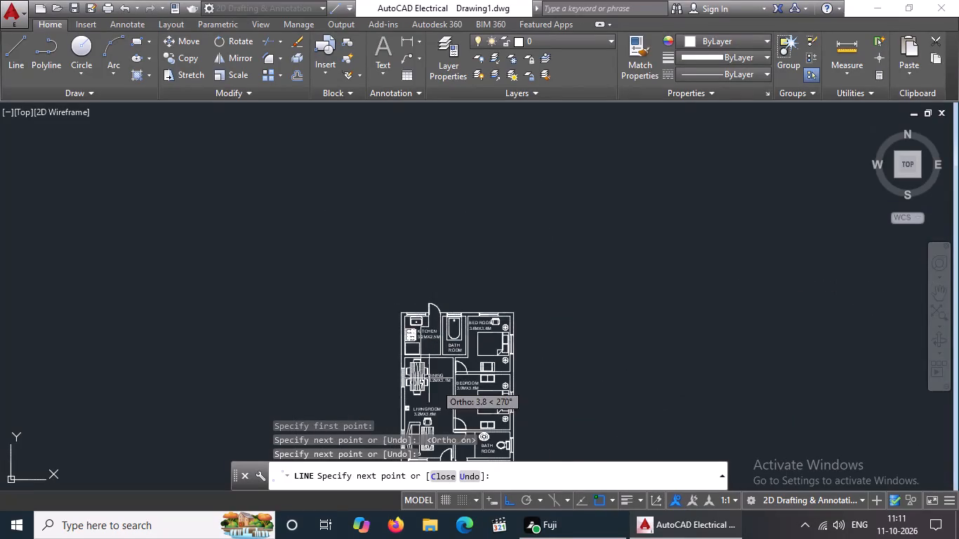
scroll(424, 368, "up", 3)
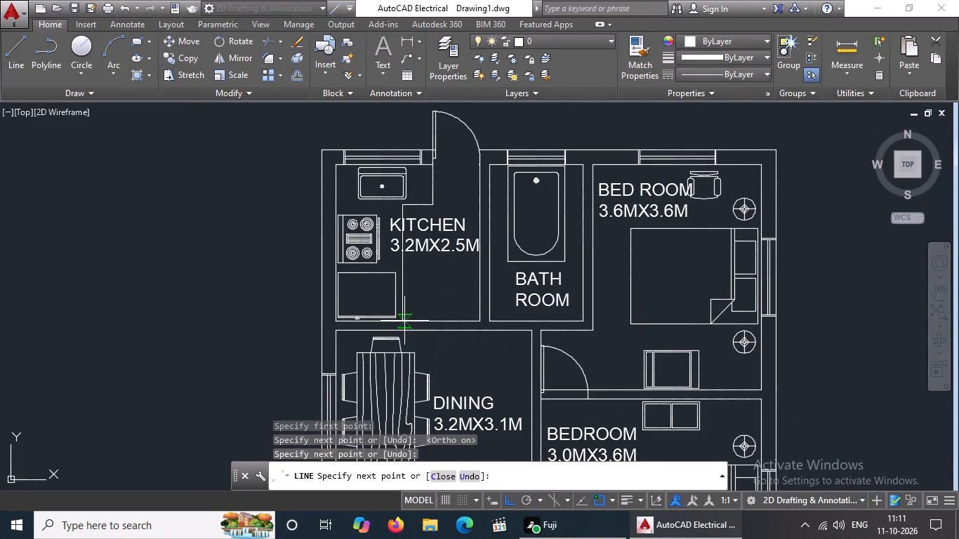
scroll(404, 321, "up", 2)
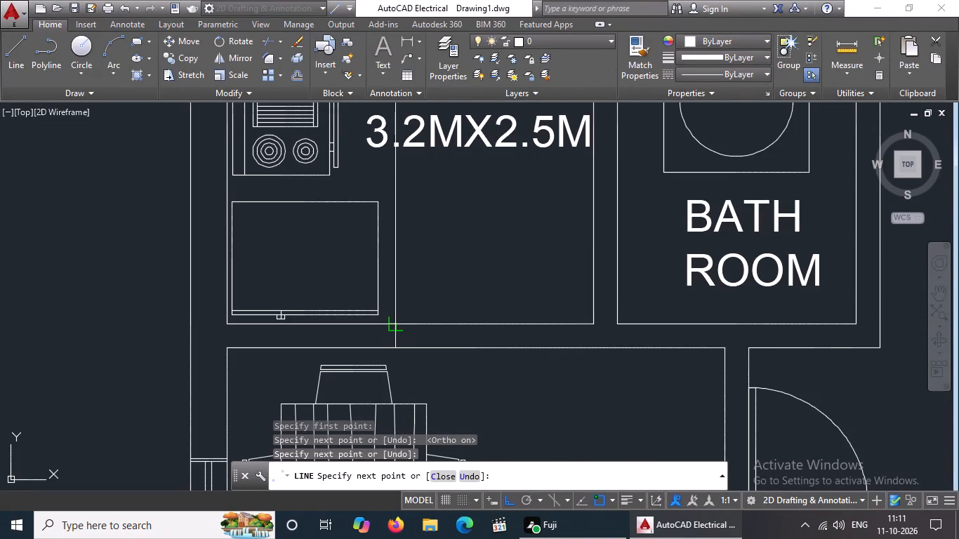
left_click(397, 321)
key("Escape")
Extend the vertical counter line down to the upper wall line of the dining room.
scroll(426, 309, "down", 3)
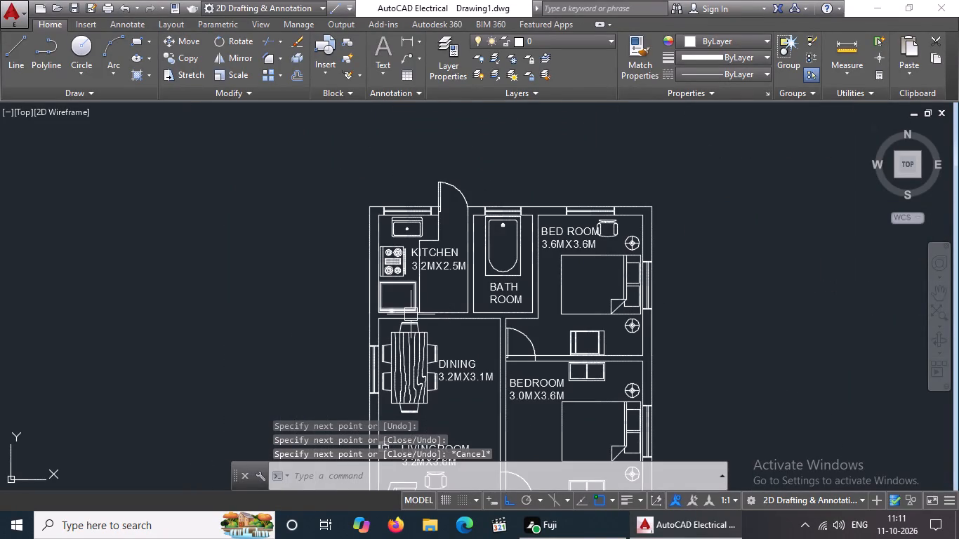
scroll(418, 336, "up", 3)
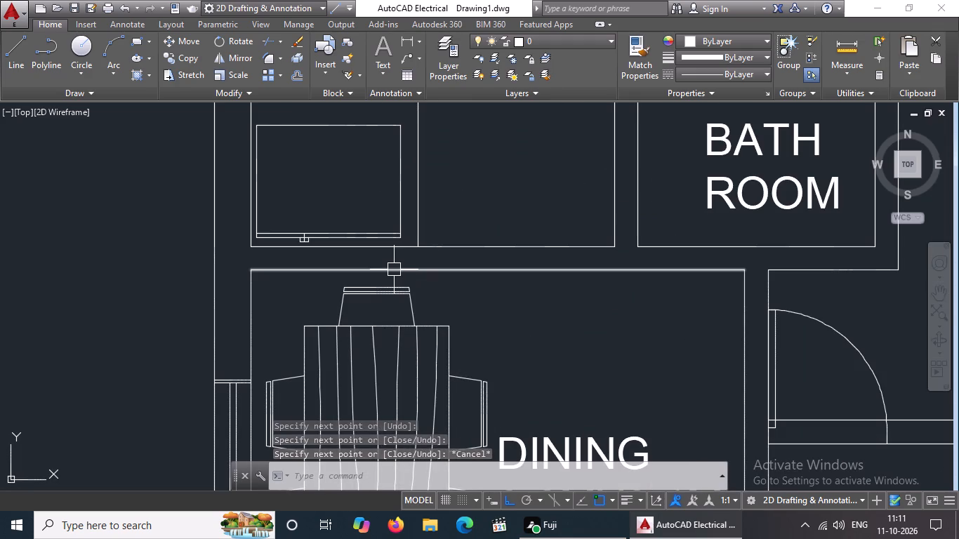
key("Escape")
key("e")
key("x")
key("space")
key("space")
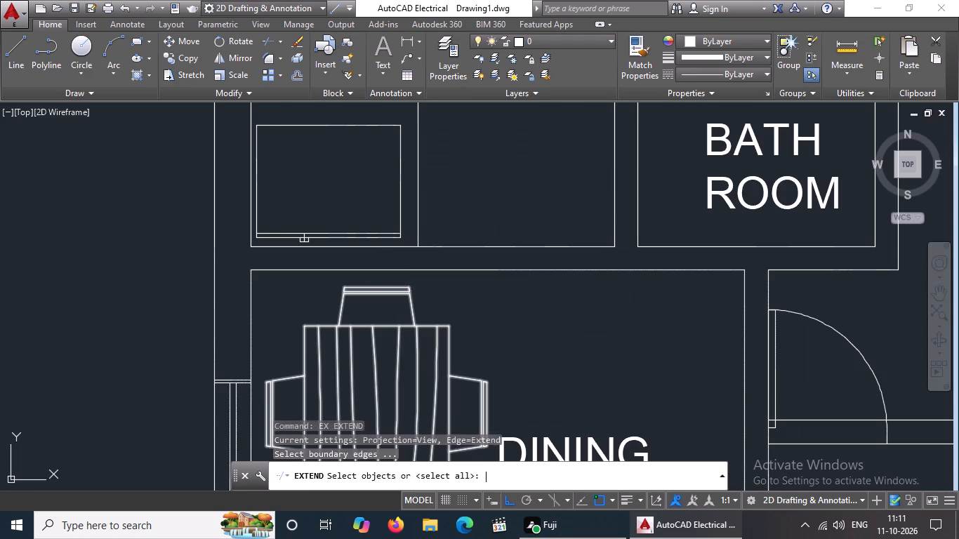
left_click(418, 240)
Extend the kitchen's bathroom-side wall line down to the upper wall line of the dining room.
scroll(441, 255, "down", 2)
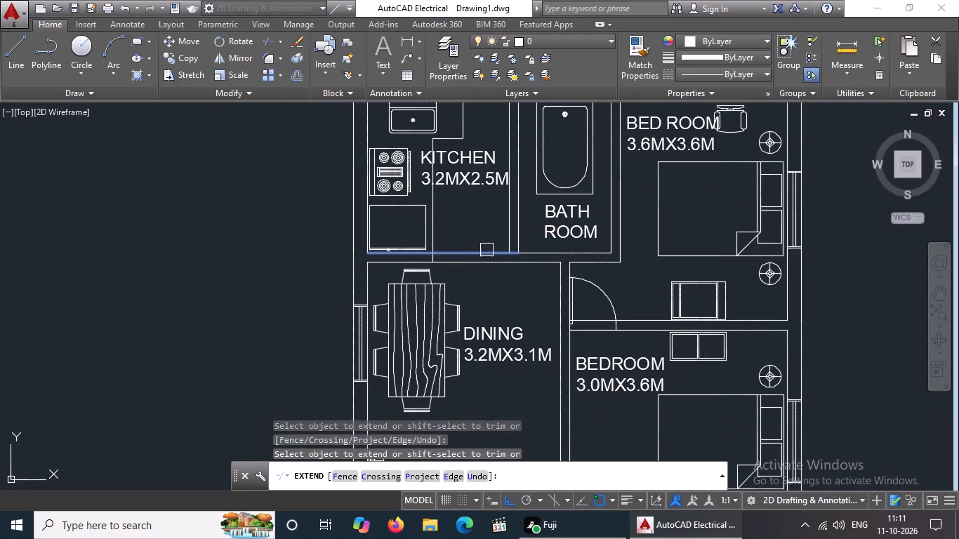
scroll(522, 248, "up", 2)
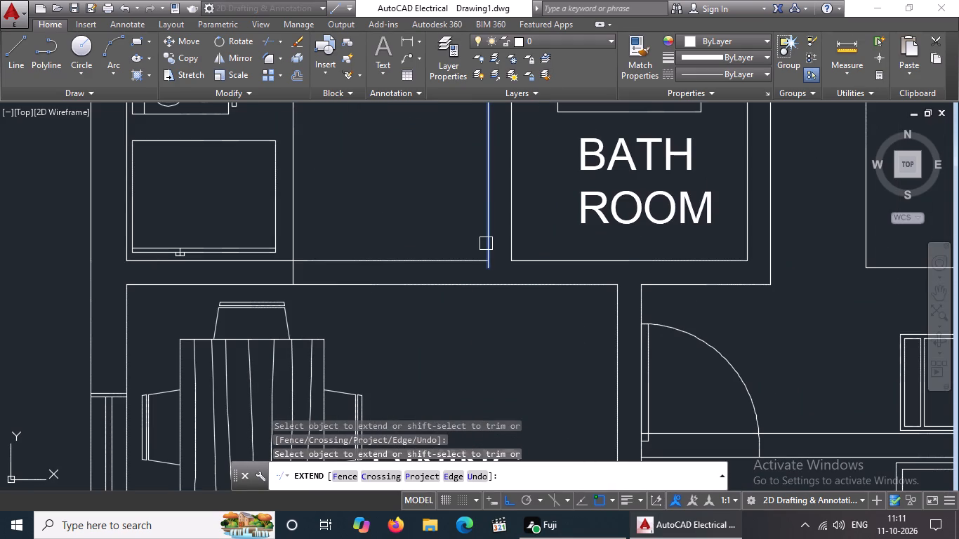
scroll(494, 235, "down", 2)
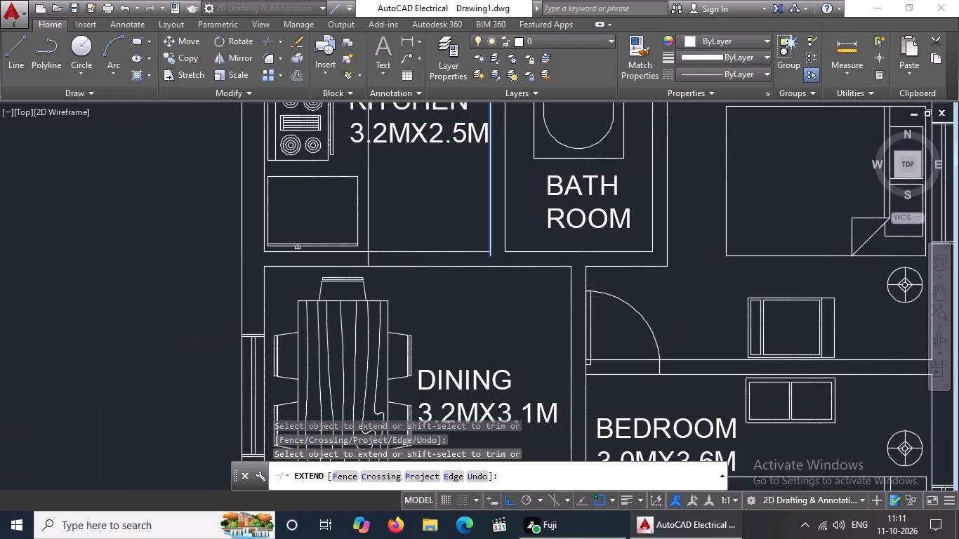
left_click(494, 235)
scroll(491, 240, "up", 3)
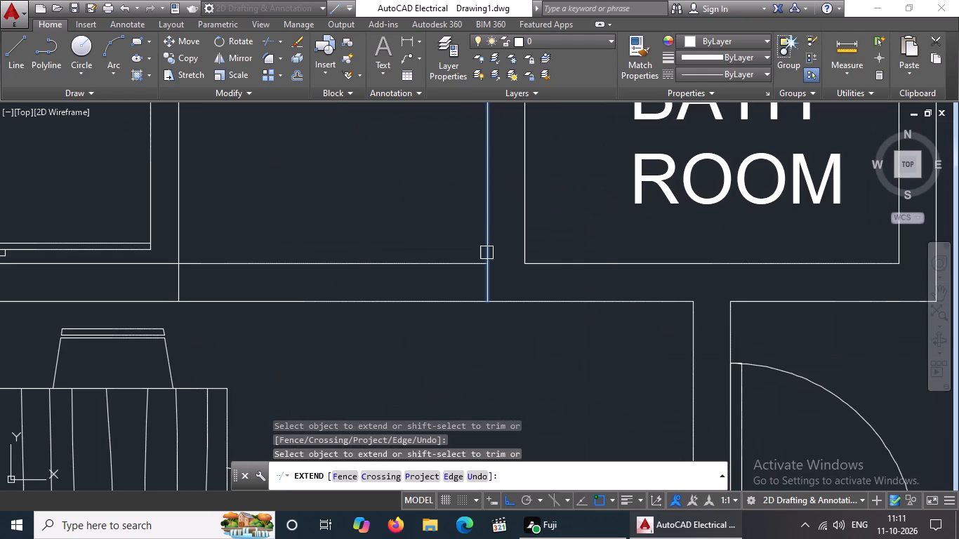
left_click(487, 258)
scroll(553, 307, "down", 3)
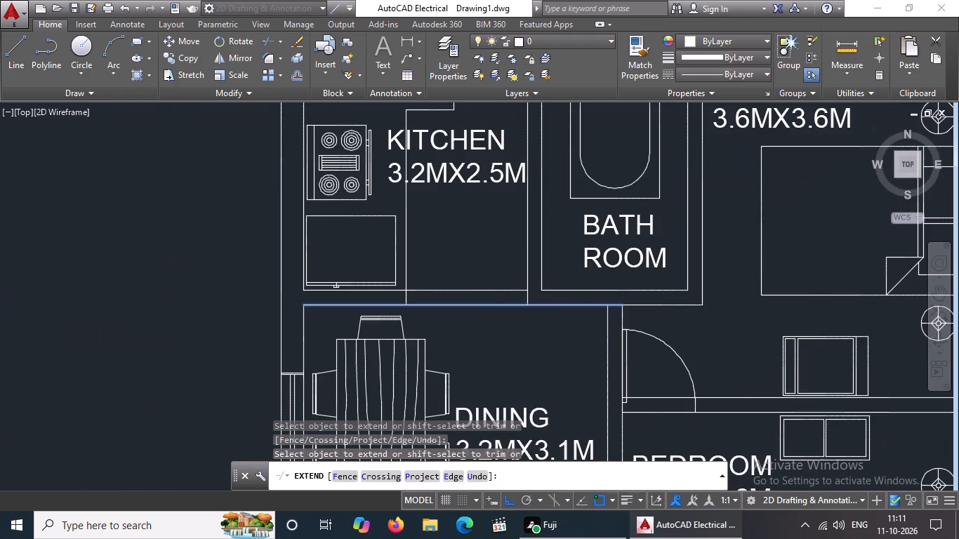
key("Escape")
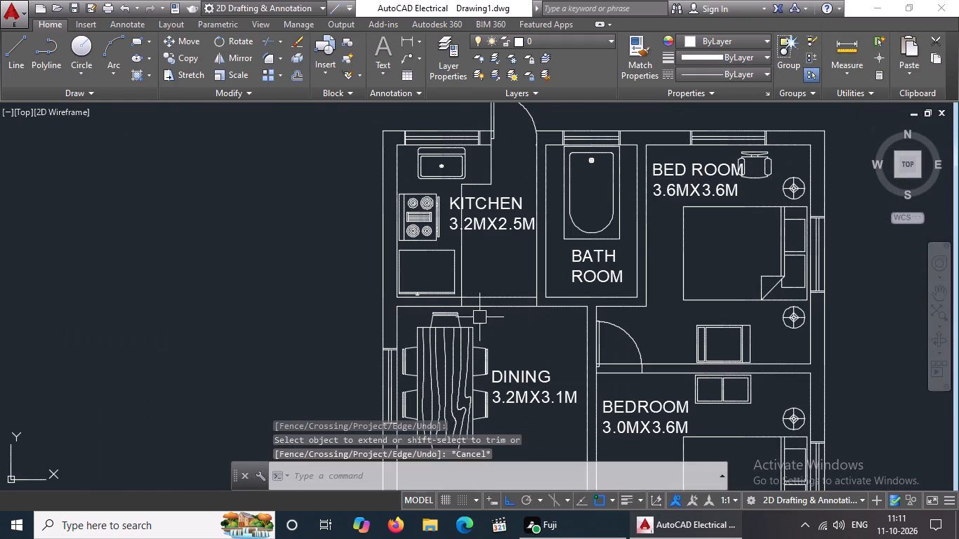
Delete the kitchen's lower inner wall line above the dining room.
scroll(402, 293, "up", 3)
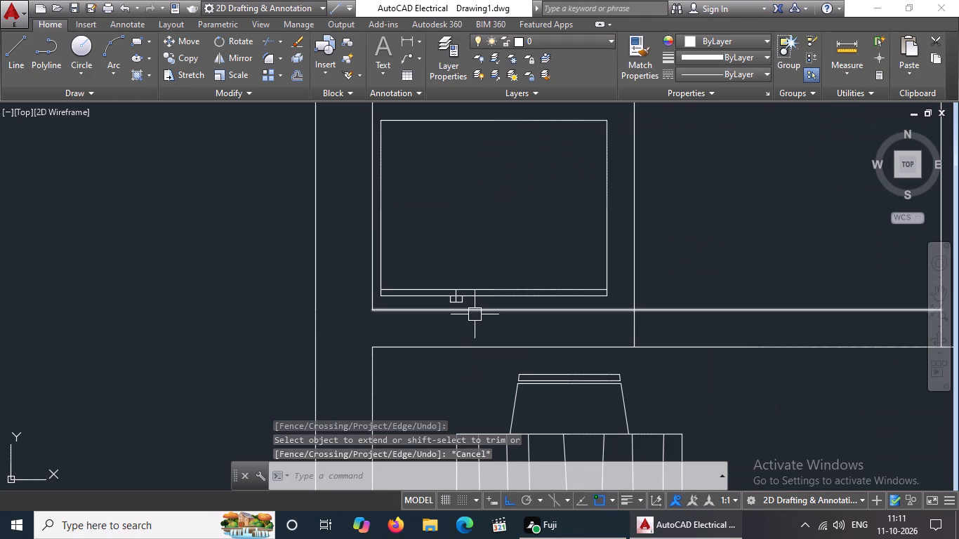
left_click(546, 310)
scroll(572, 305, "down", 3)
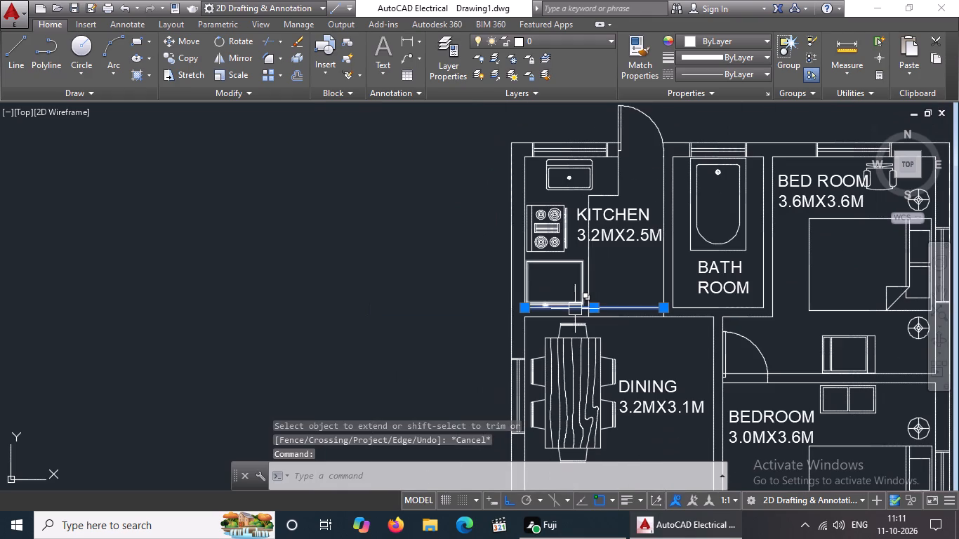
key("Delete")
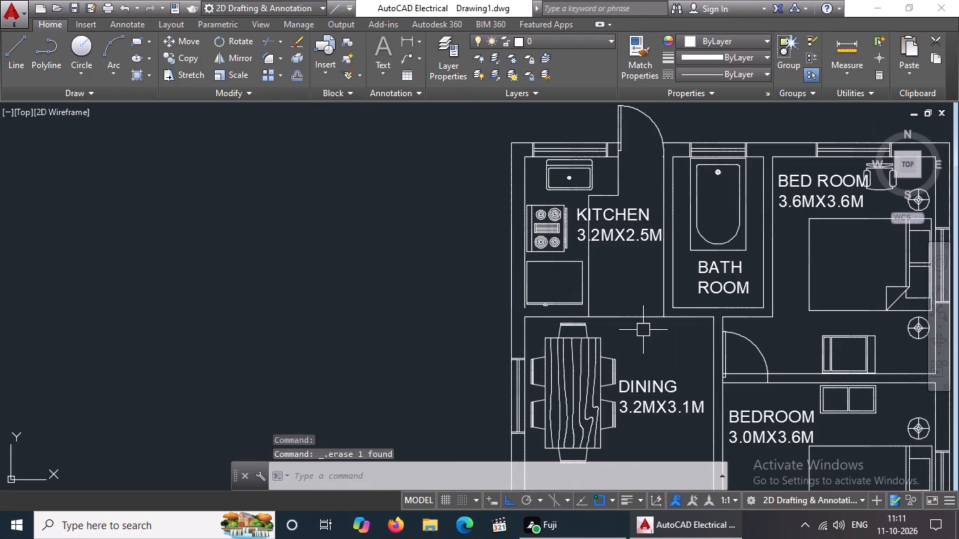
Trim the dining room's upper wall line between the counter line and the bathroom-side wall, deleting the leftover segment.
key("Escape")
key("t")
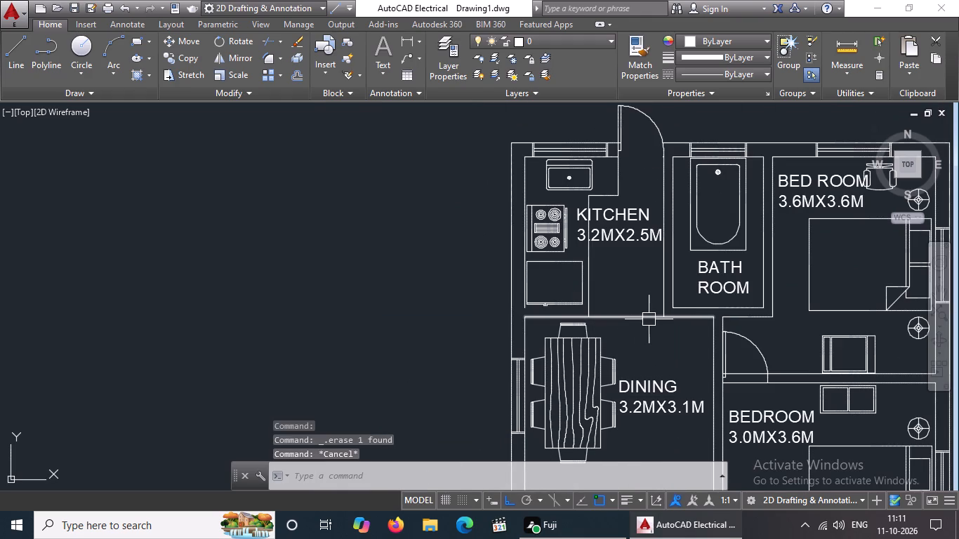
key("r")
key("space")
key("space")
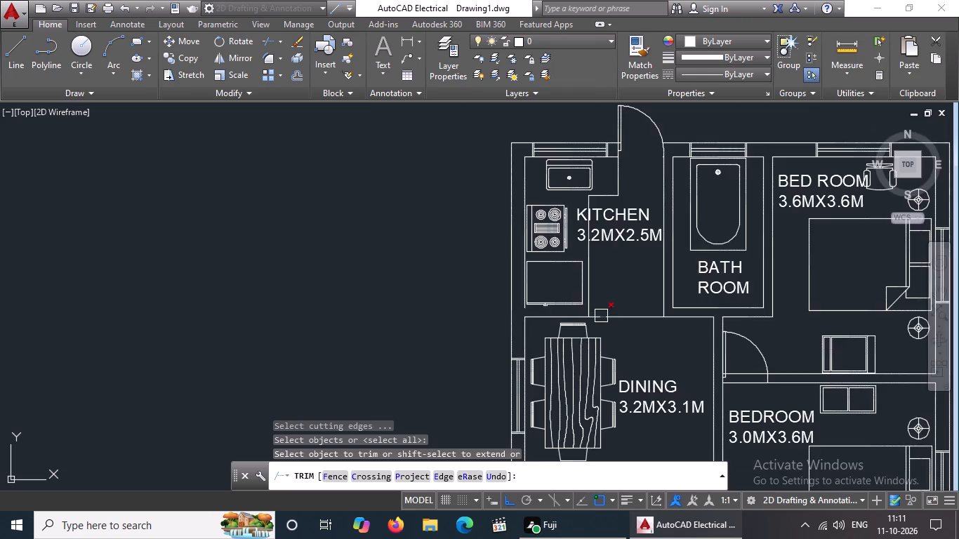
scroll(601, 316, "up", 2)
left_click_drag(577, 321, 626, 319)
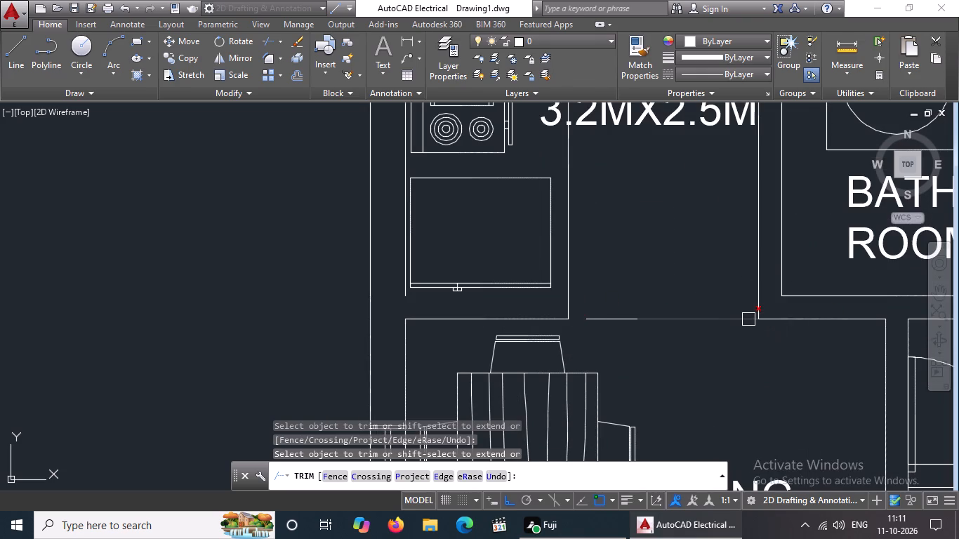
left_click(748, 319)
key("Escape")
left_click(629, 321)
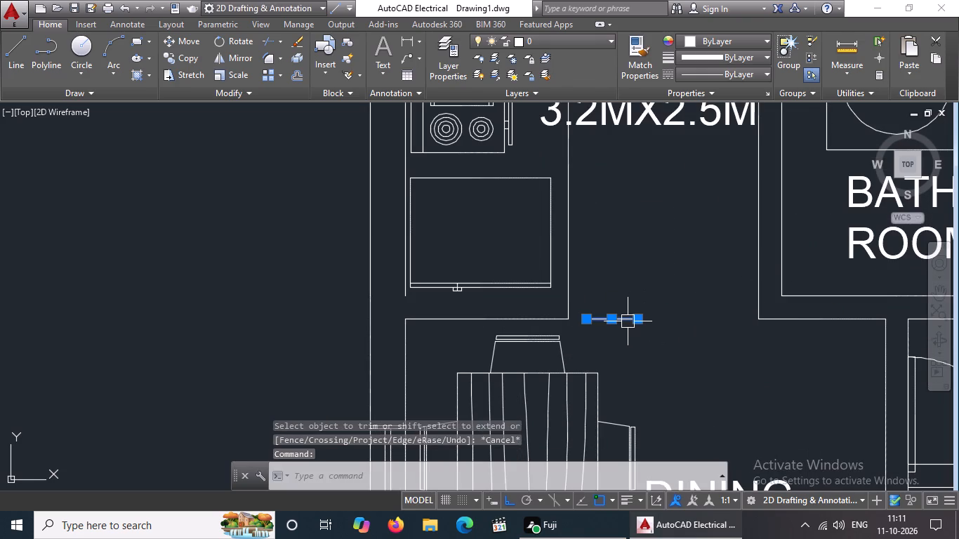
key("Delete")
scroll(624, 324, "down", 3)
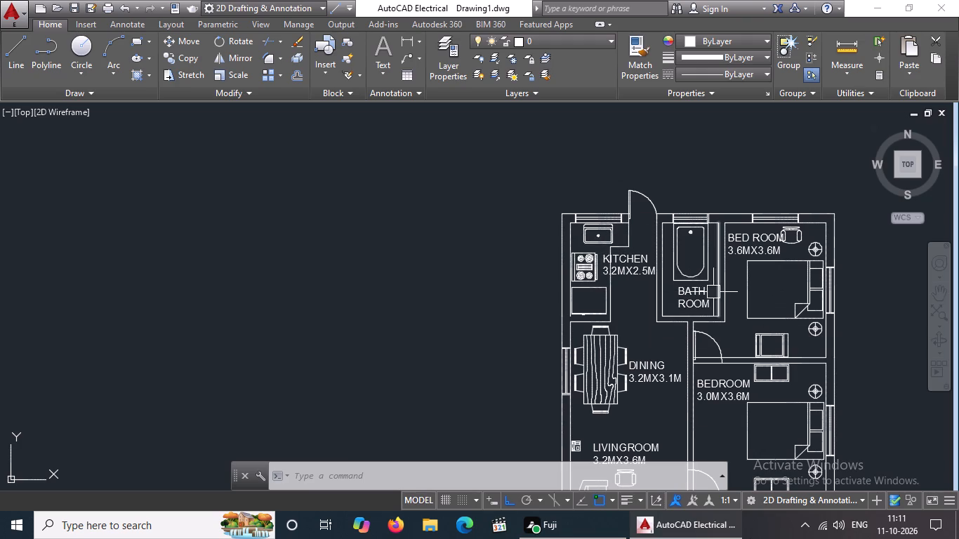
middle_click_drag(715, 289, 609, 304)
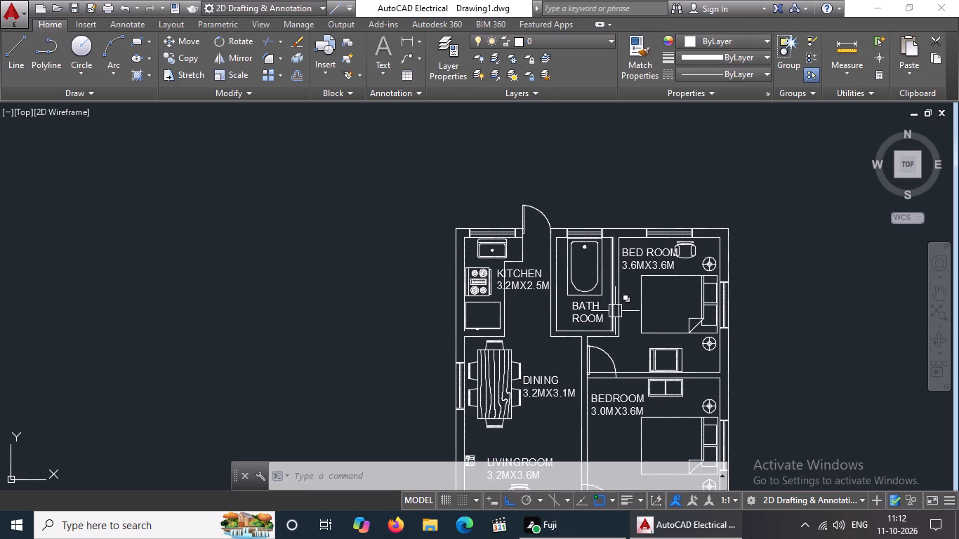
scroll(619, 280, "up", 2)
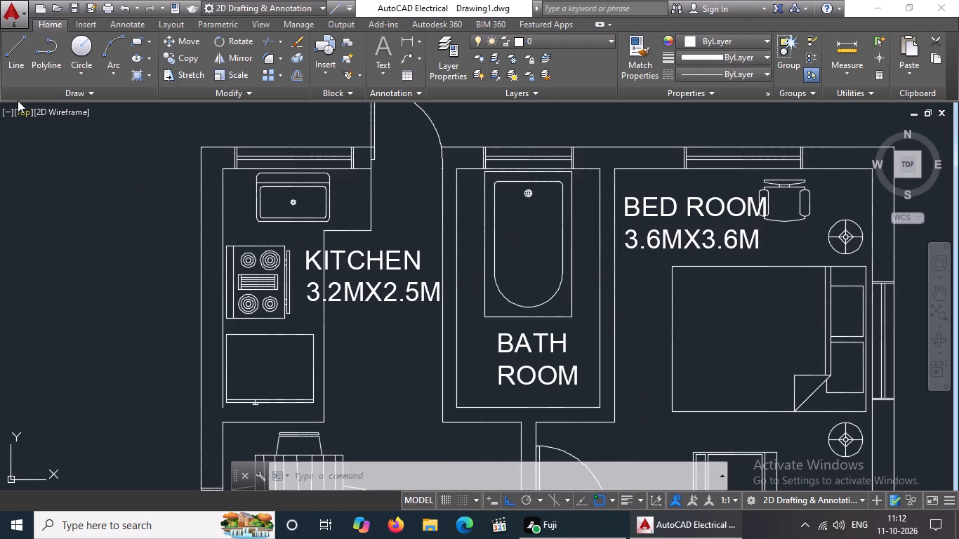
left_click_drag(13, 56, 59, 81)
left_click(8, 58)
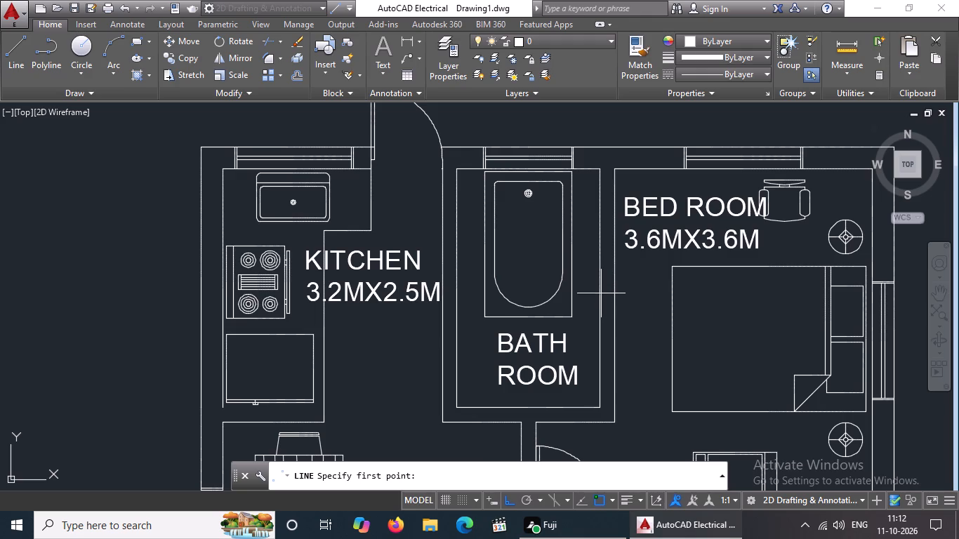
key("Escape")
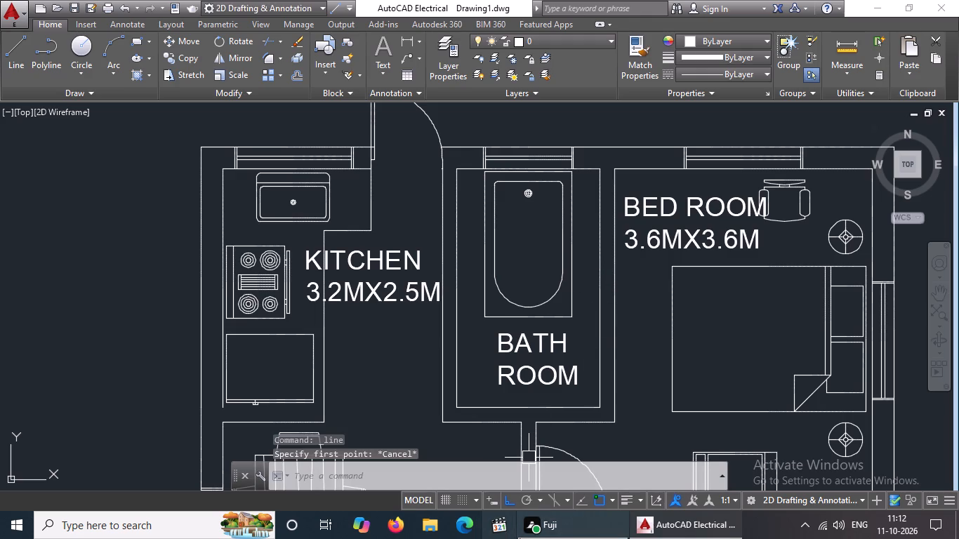
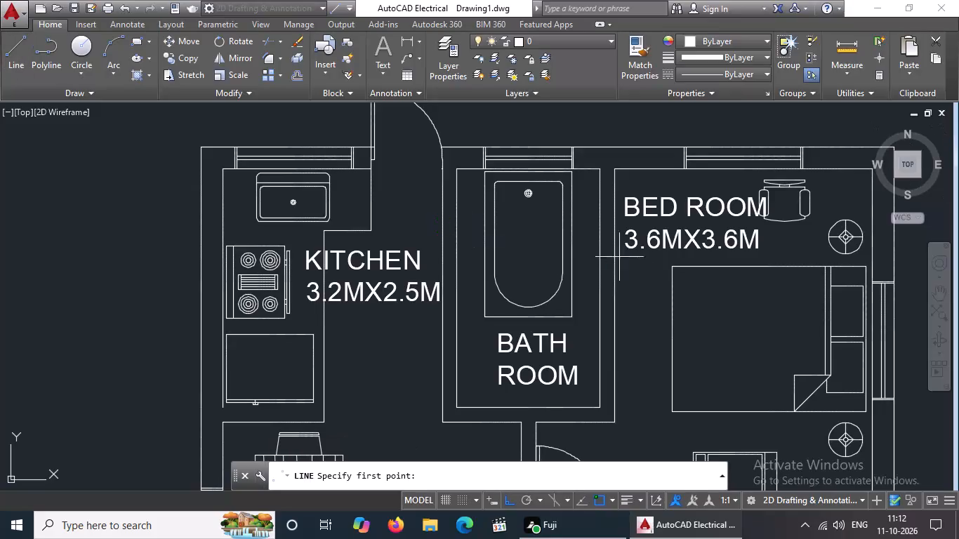
Draw a short horizontal line across the wall between the bathroom and the 3.6MX3.6M bedroom, near the bathtub's lower end.
left_click(621, 297)
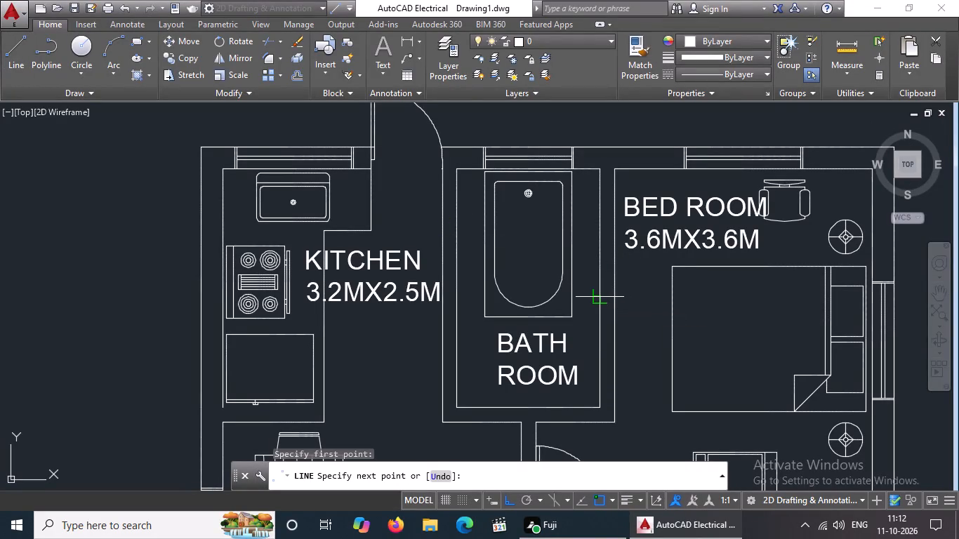
left_click(597, 298)
key("Escape")
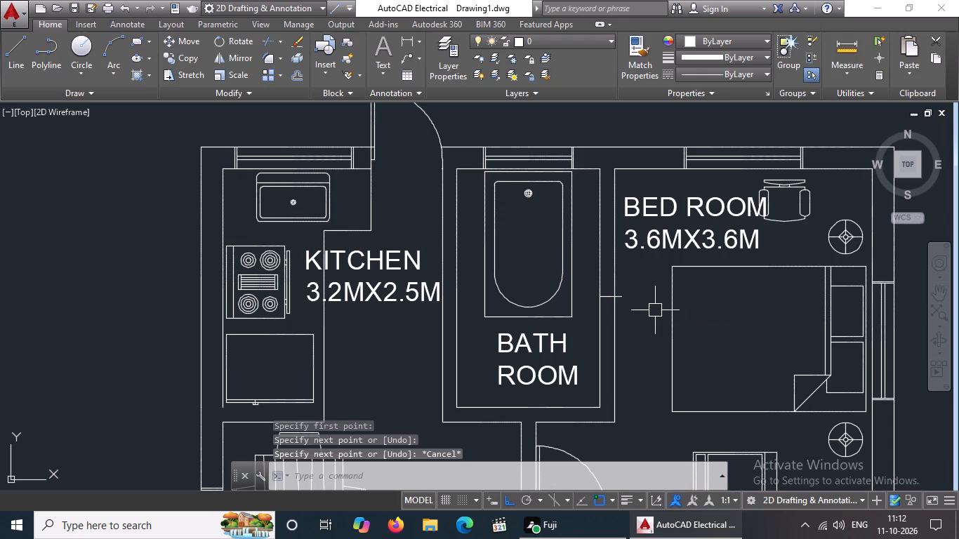
key("Escape")
Trim the short cross line's overhang on the bedroom side of the wall.
type("TR")
key("space")
key("space")
scroll(652, 291, "up", 2)
left_click(566, 306)
scroll(570, 306, "up", 1)
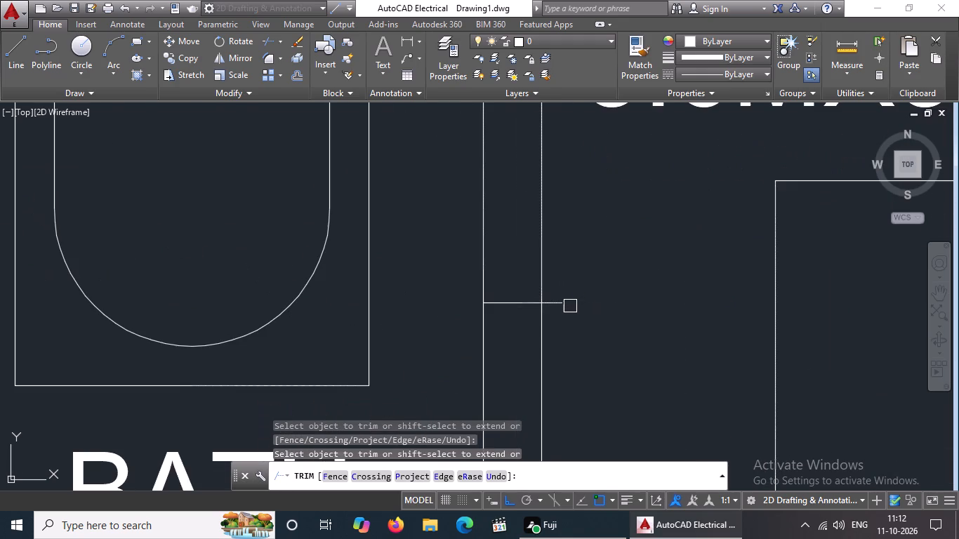
left_click(564, 305)
scroll(593, 288, "down", 4)
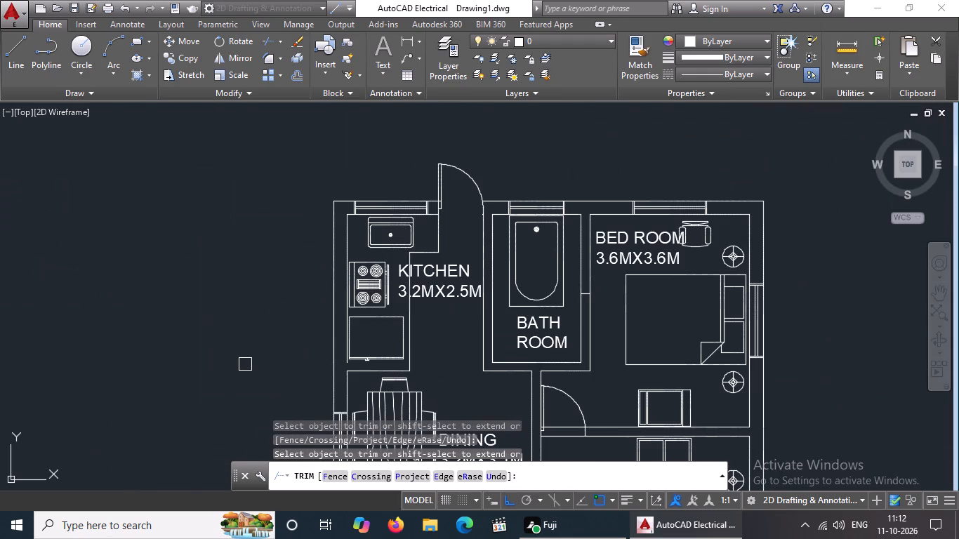
key("Escape")
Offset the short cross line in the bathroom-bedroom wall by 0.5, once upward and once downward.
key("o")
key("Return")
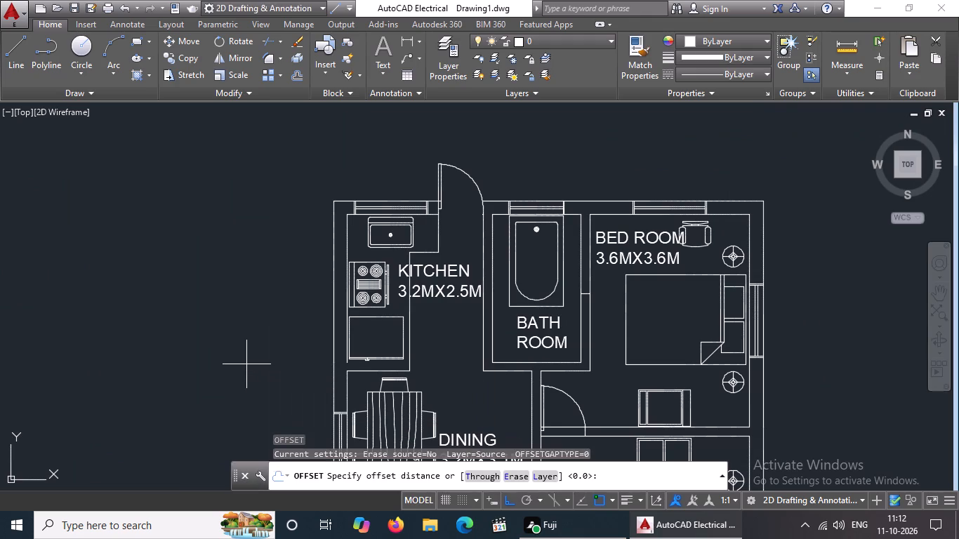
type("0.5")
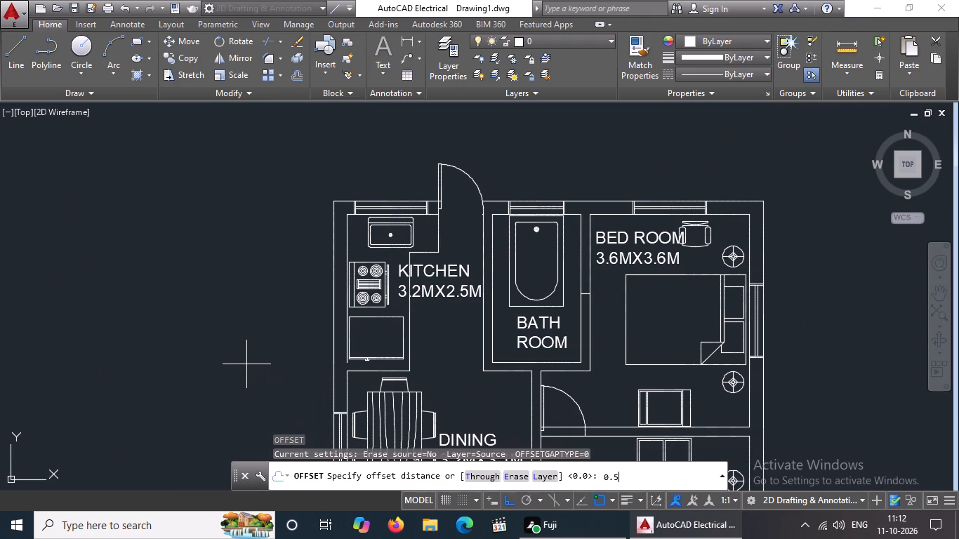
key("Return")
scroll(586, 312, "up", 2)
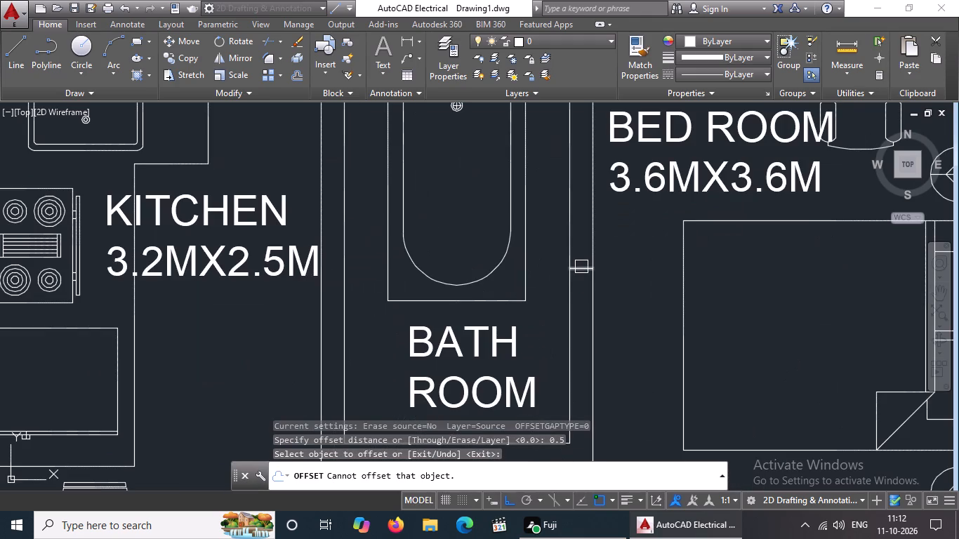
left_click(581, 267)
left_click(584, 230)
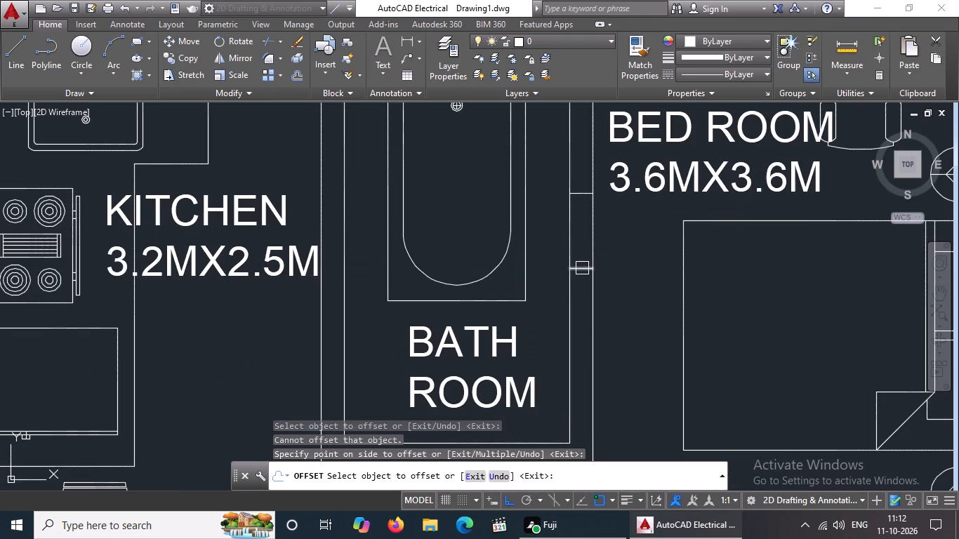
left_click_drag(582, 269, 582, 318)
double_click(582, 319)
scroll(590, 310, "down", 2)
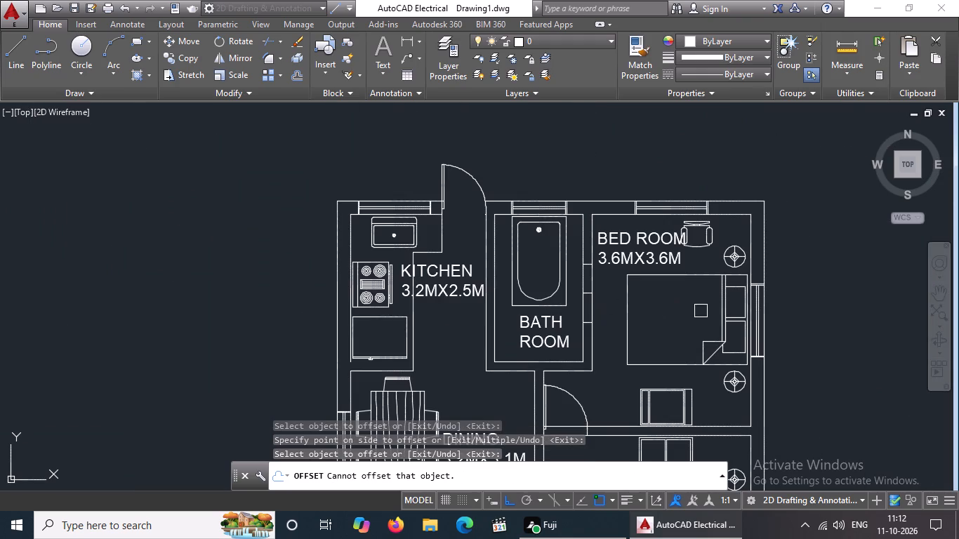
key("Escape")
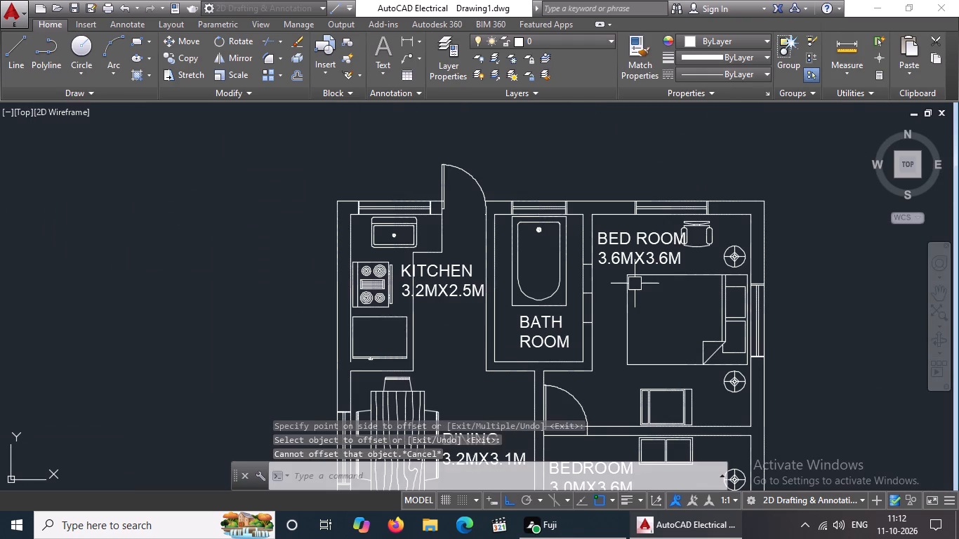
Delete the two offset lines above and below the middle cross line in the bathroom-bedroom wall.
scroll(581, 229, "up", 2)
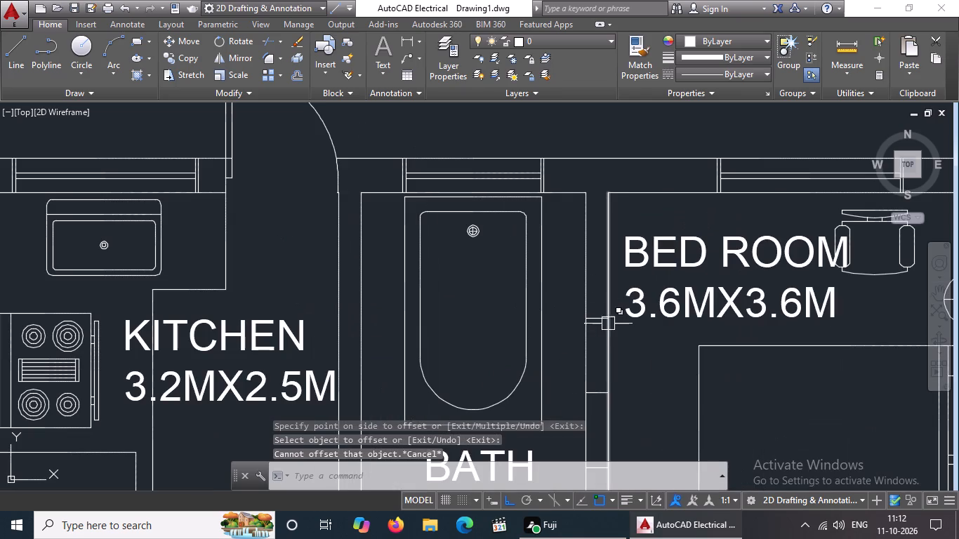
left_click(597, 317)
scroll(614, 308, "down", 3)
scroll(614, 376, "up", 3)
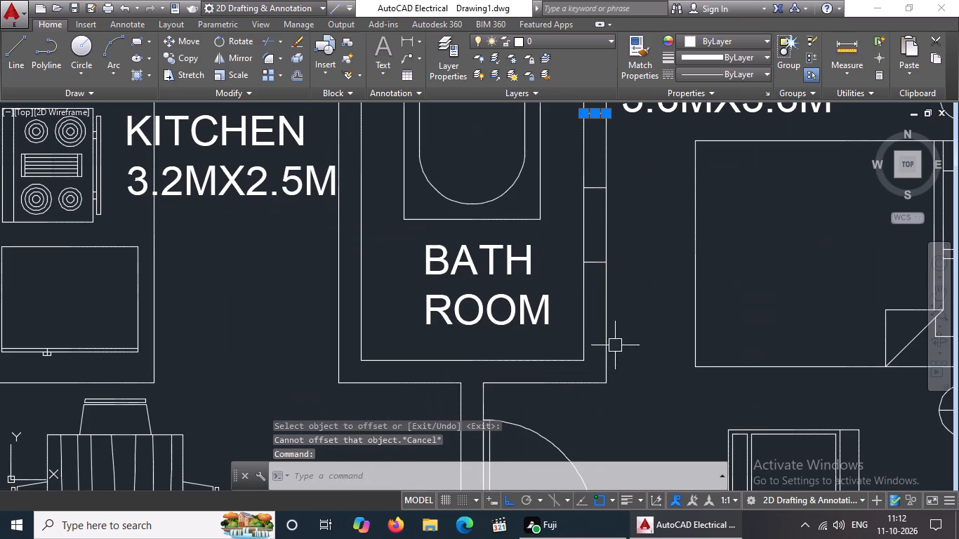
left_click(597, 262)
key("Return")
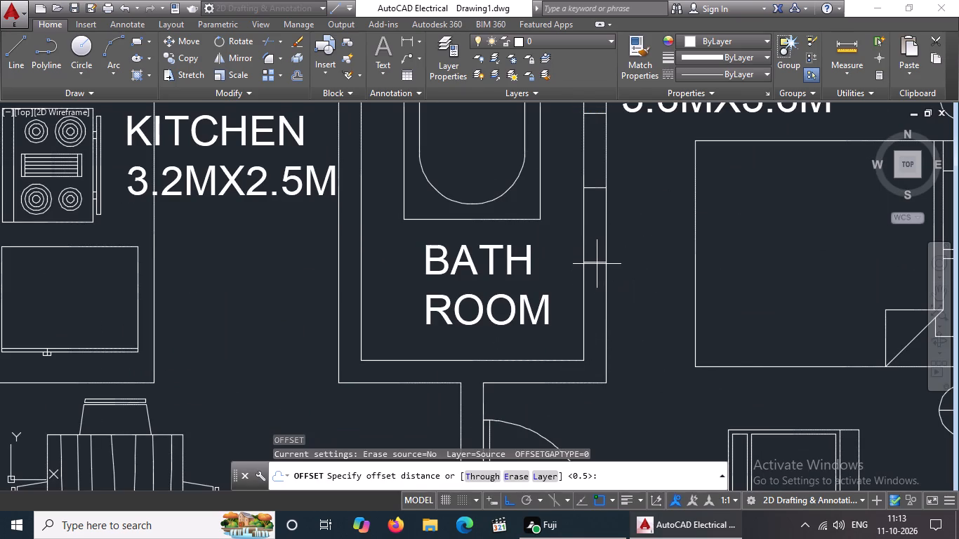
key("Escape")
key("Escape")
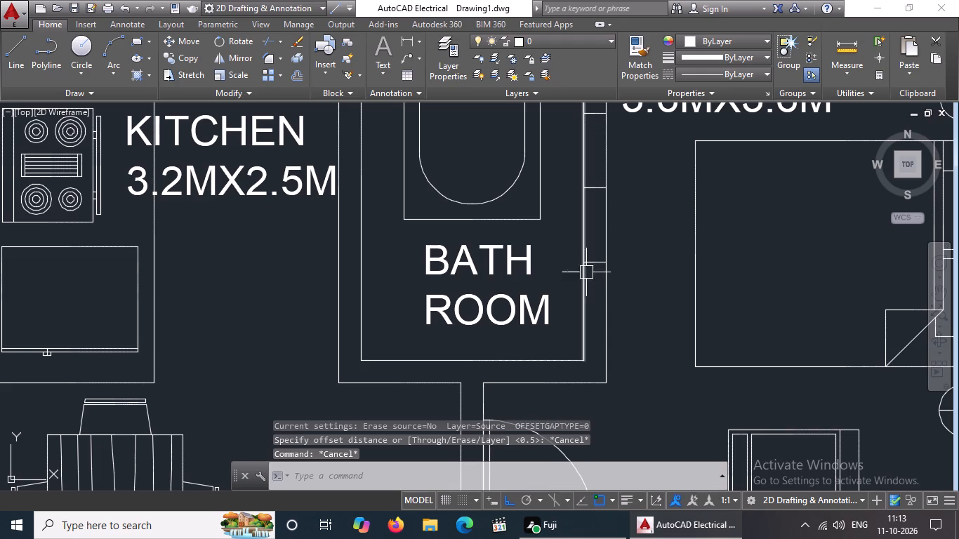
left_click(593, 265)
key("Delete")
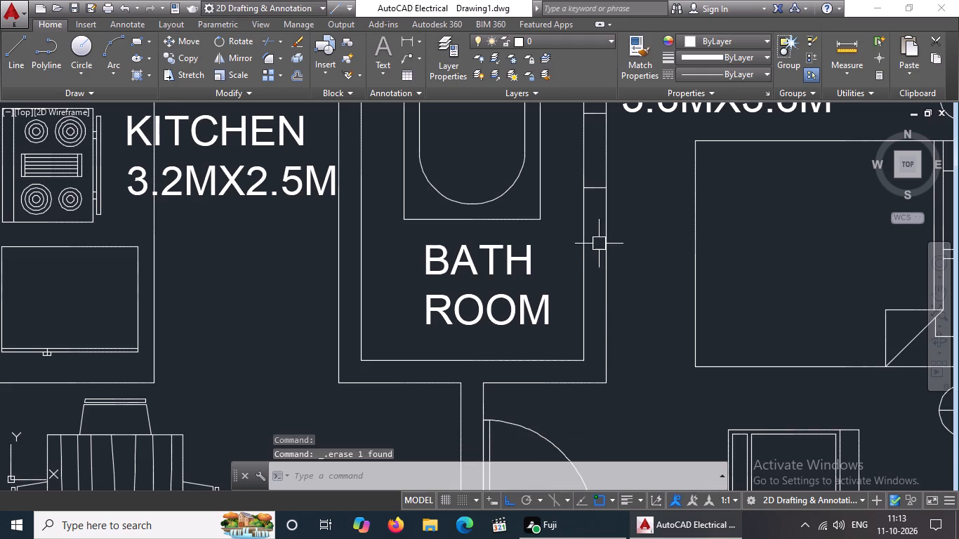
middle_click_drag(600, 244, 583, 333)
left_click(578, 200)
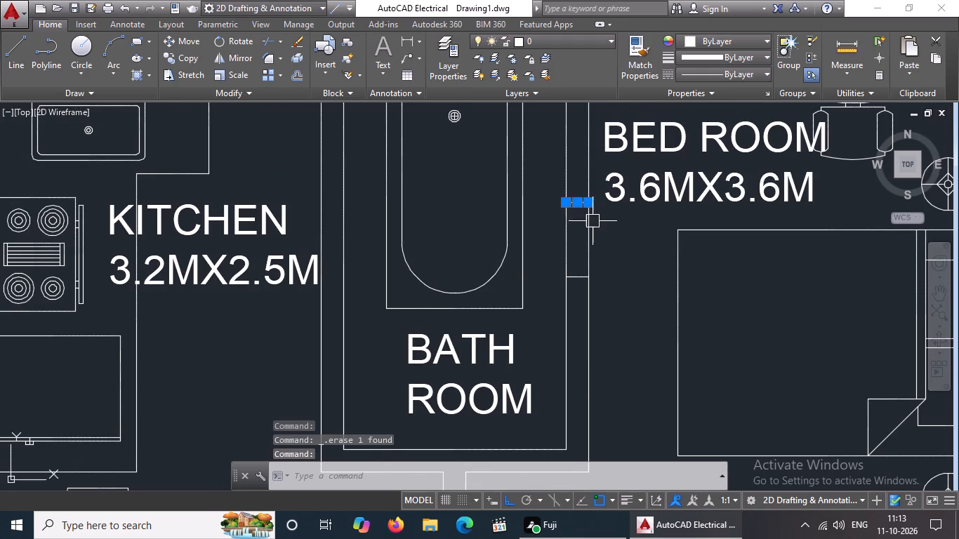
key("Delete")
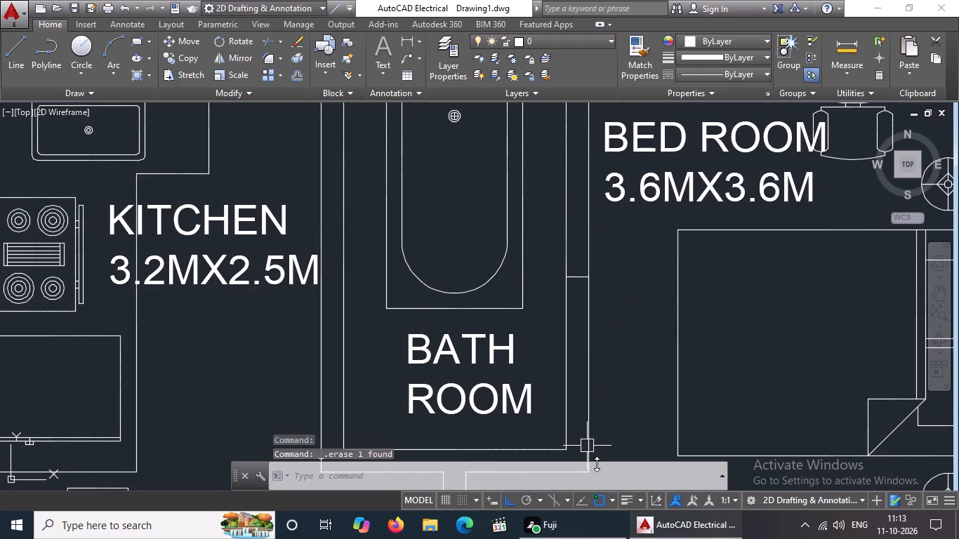
Offset the middle cross line in the bathroom-bedroom wall by 0.45, once upward and once downward.
key("o")
key("Return")
type("0.45")
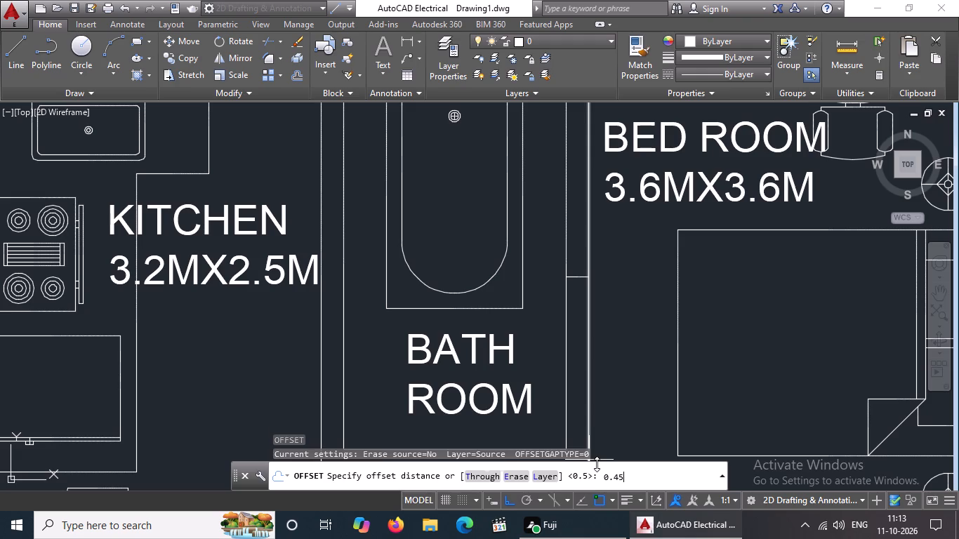
key("Return")
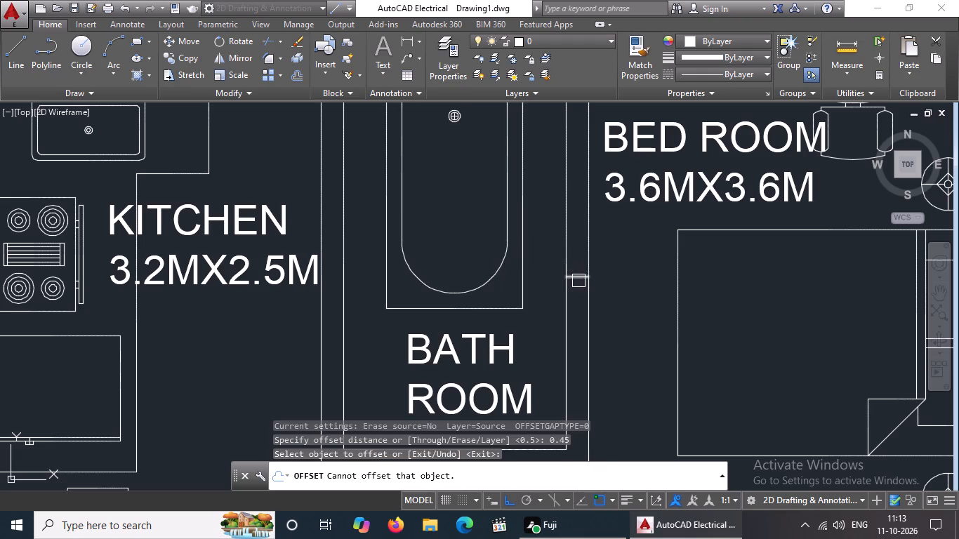
left_click(579, 279)
left_click(581, 236)
left_click(579, 274)
left_click(590, 337)
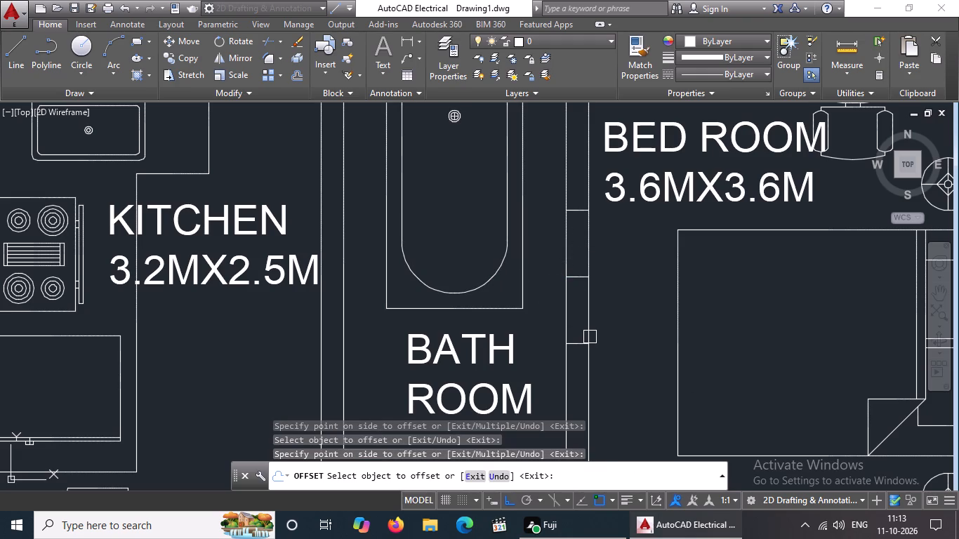
key("Escape")
Trim both vertical lines of the bathroom-bedroom wall below the upper offset line.
type("TR")
key("space")
key("space")
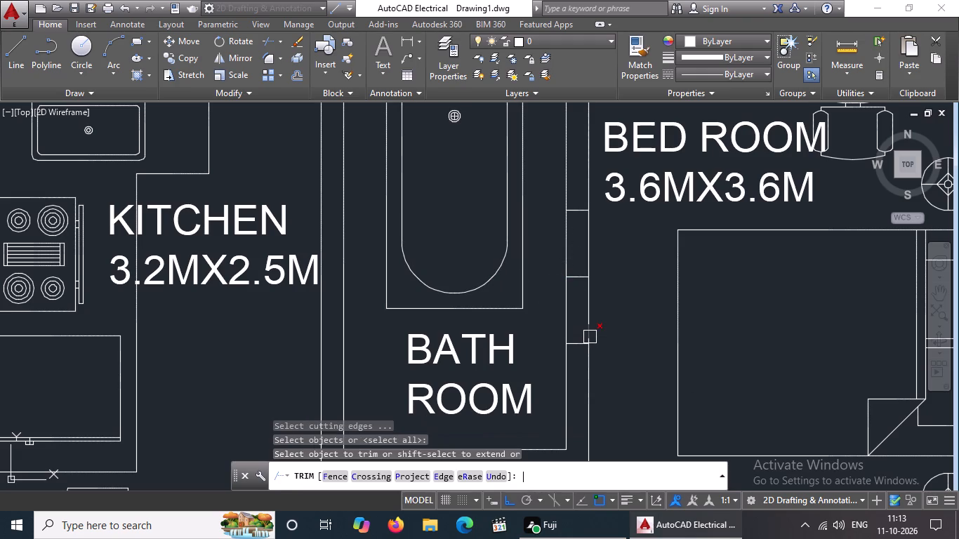
scroll(570, 222, "up", 2)
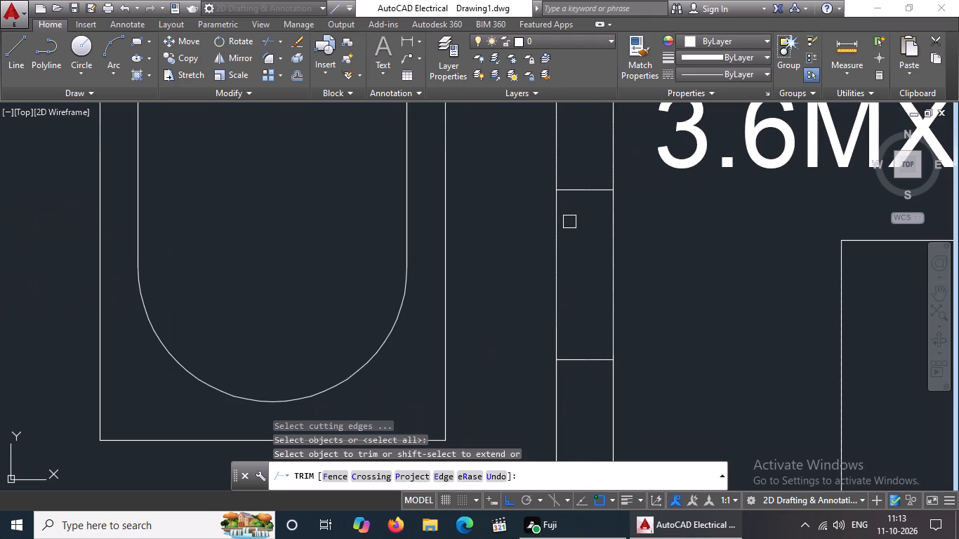
scroll(555, 197, "up", 2)
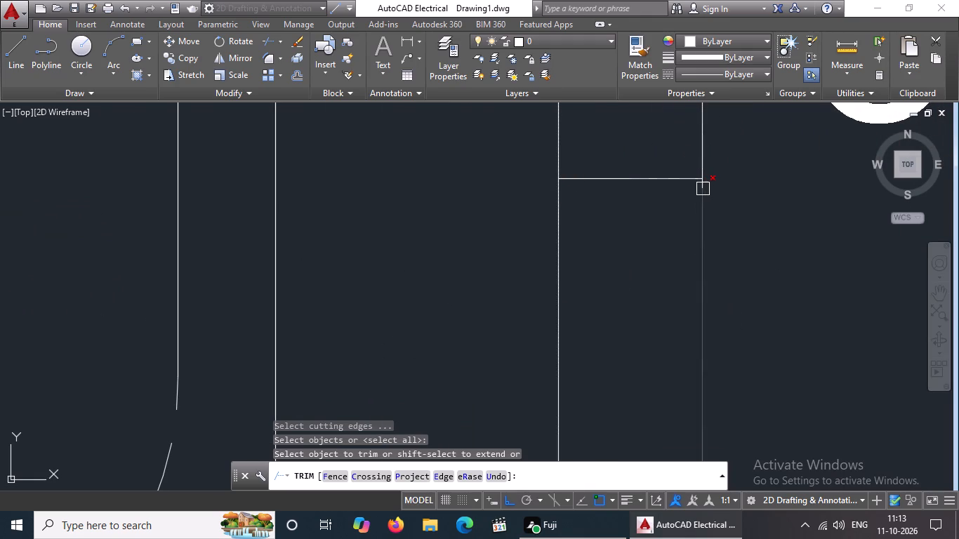
scroll(706, 205, "up", 3)
scroll(683, 136, "down", 5)
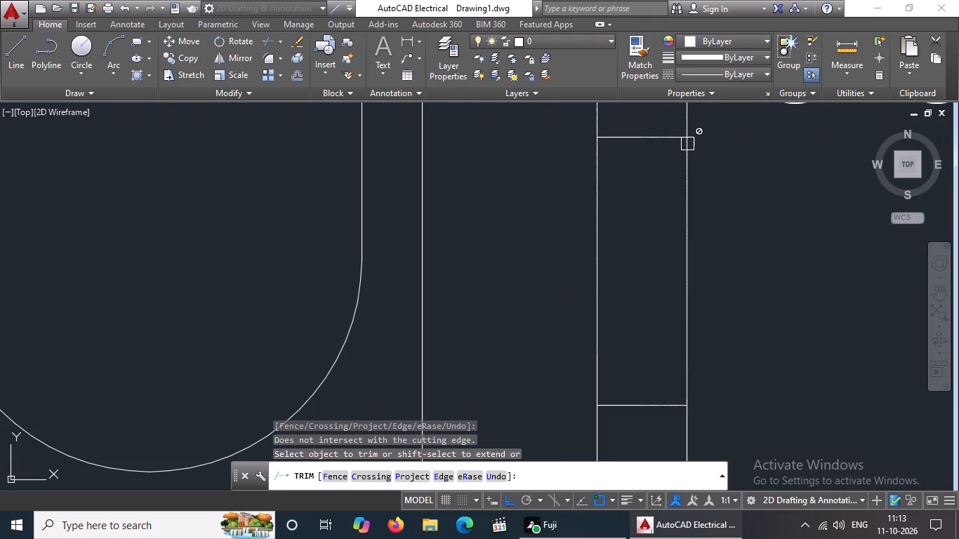
scroll(687, 145, "up", 2)
scroll(687, 134, "down", 3)
scroll(688, 133, "up", 3)
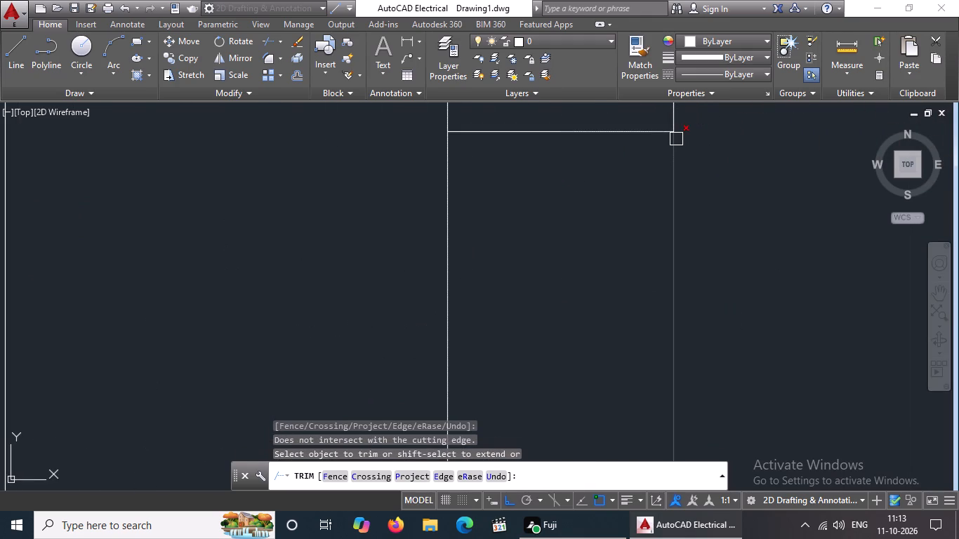
left_click(676, 138)
left_click(446, 144)
scroll(557, 183, "down", 3)
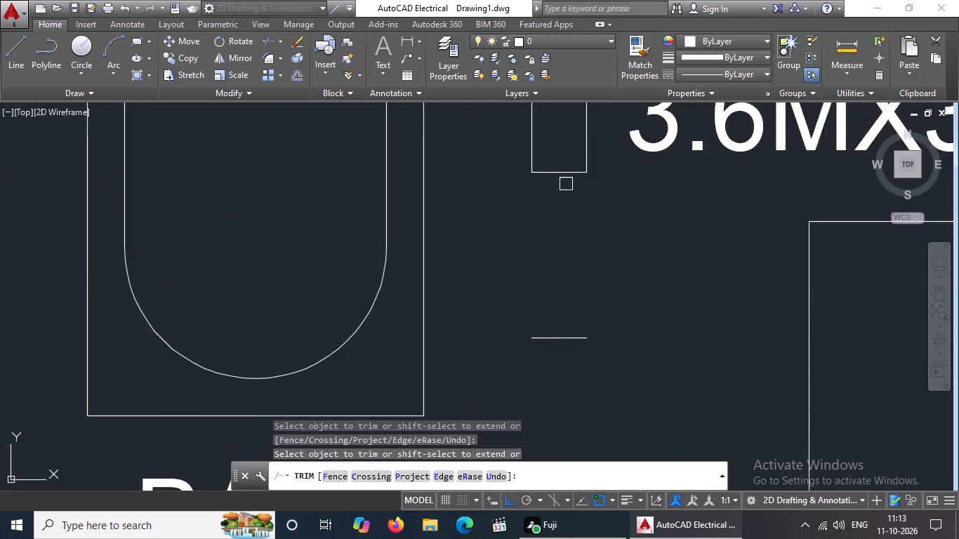
scroll(566, 184, "down", 3)
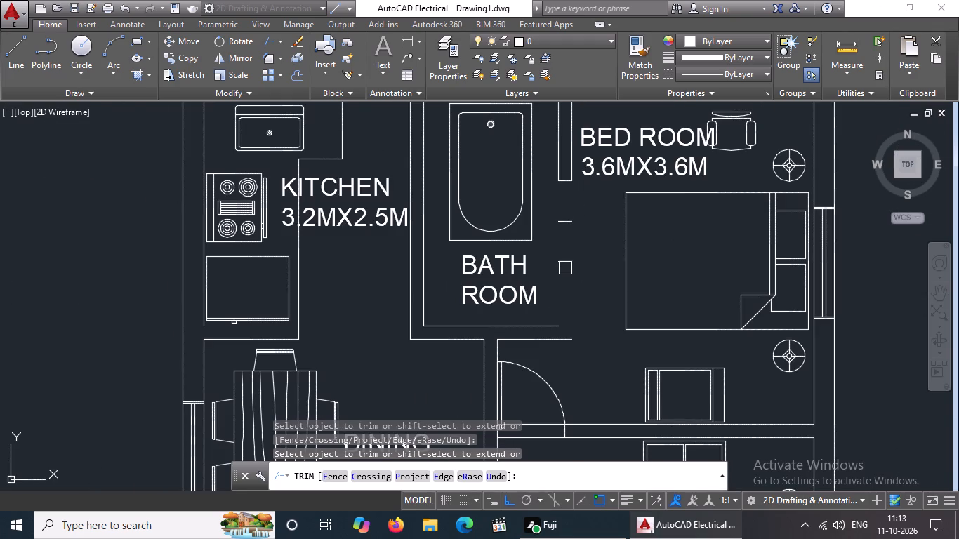
key("Escape")
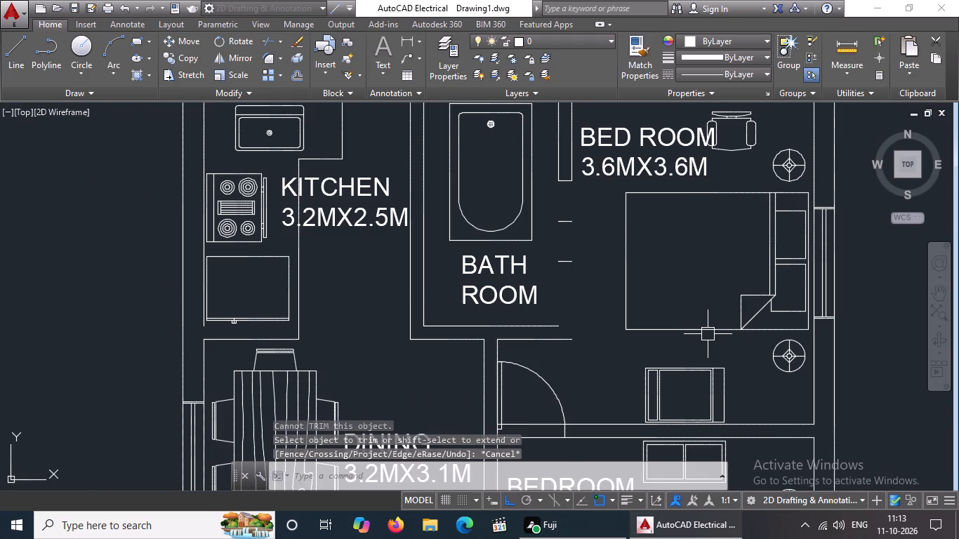
Draw the bathroom-side wall line, about 0.7 long, from the lower offset line down to the bathroom's inner bottom wall line.
left_click(15, 52)
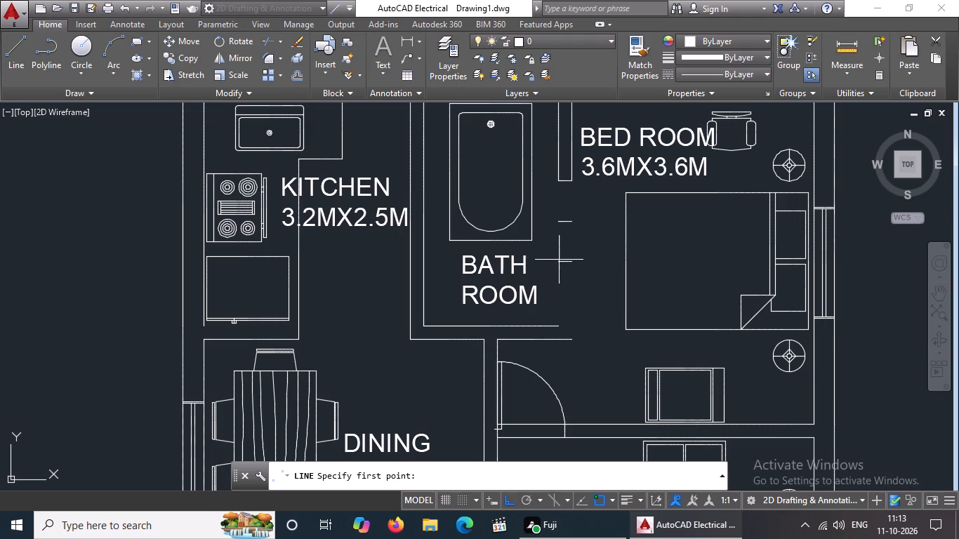
scroll(558, 261, "up", 2)
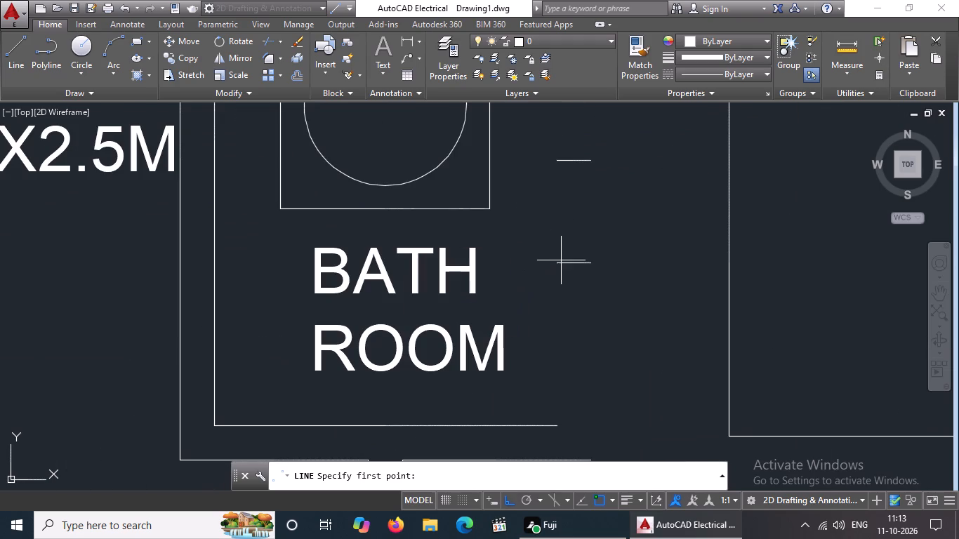
left_click(556, 262)
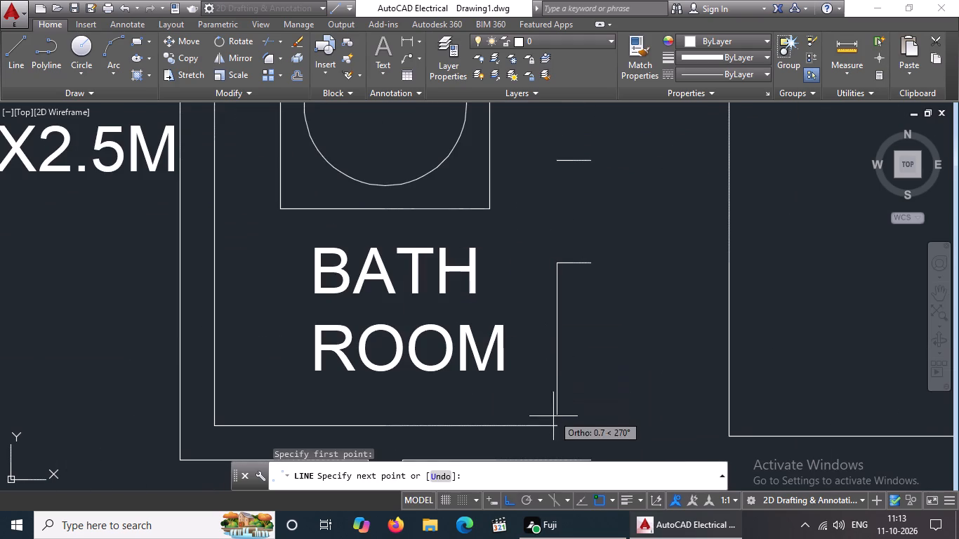
left_click(557, 428)
key("Escape")
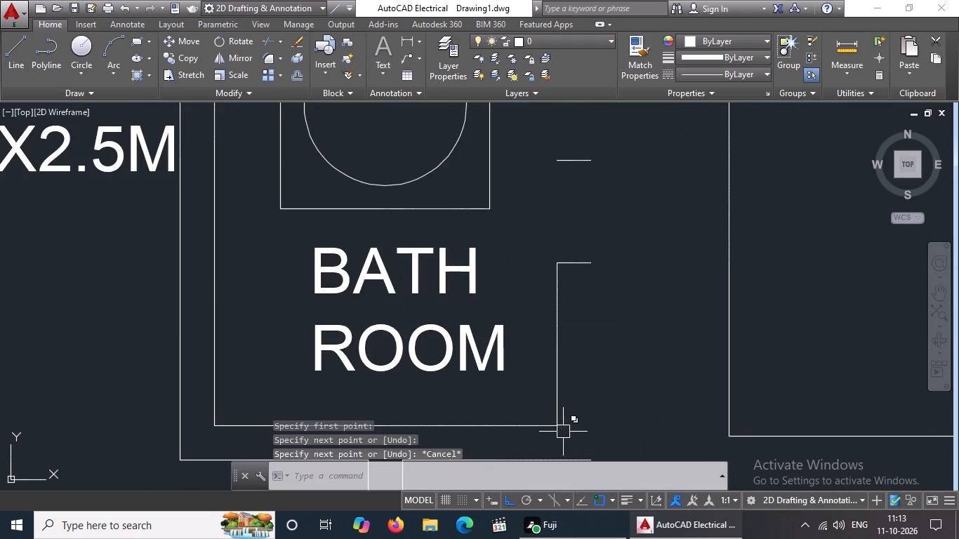
Draw the bedroom-side wall line from the lower opening line's bedroom end down to the end of the bathroom's outer bottom wall line.
left_click(13, 65)
scroll(572, 355, "down", 2)
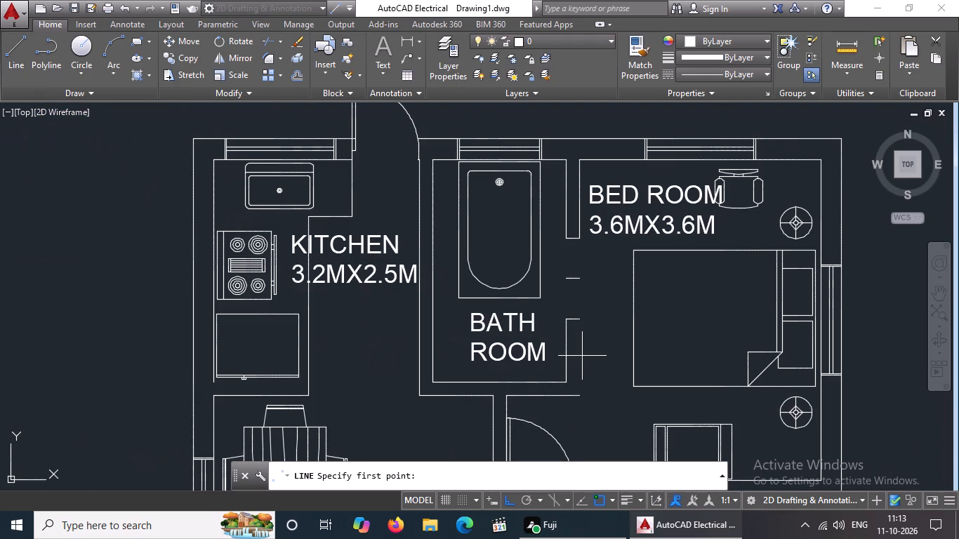
scroll(583, 323, "up", 2)
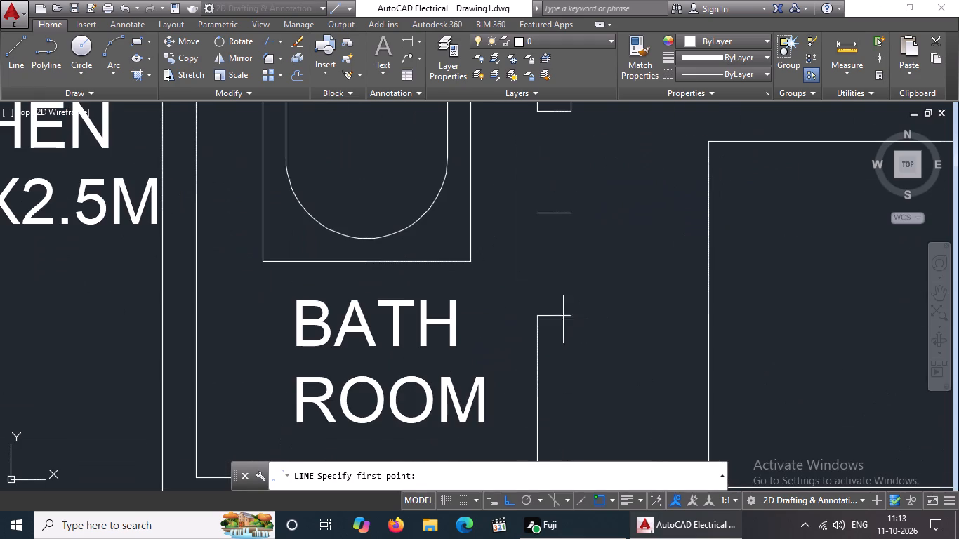
left_click(571, 316)
scroll(562, 355, "down", 3)
scroll(574, 399, "up", 3)
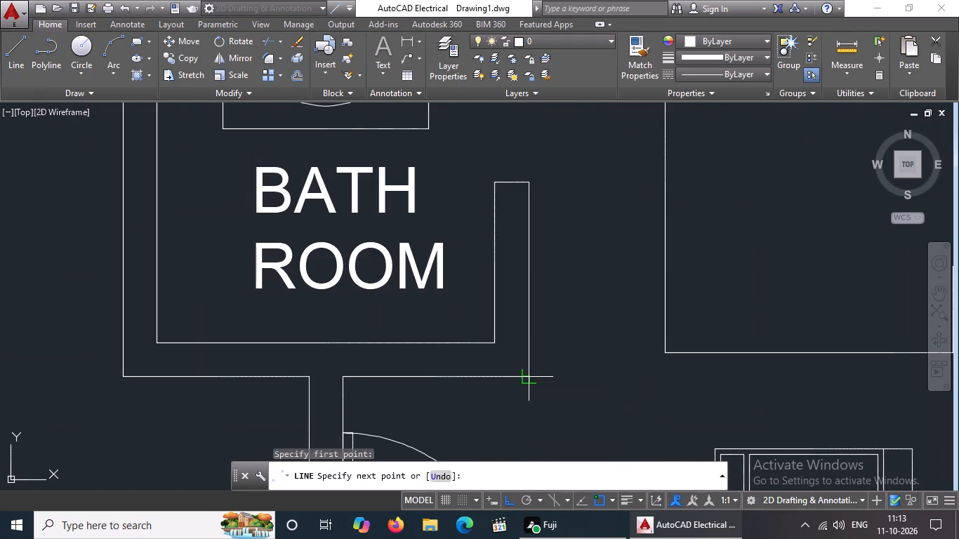
left_click(529, 378)
key("Escape")
Delete the middle cross line left in the door opening between the bathroom and the 3.6MX3.6M bedroom.
scroll(730, 443, "down", 2)
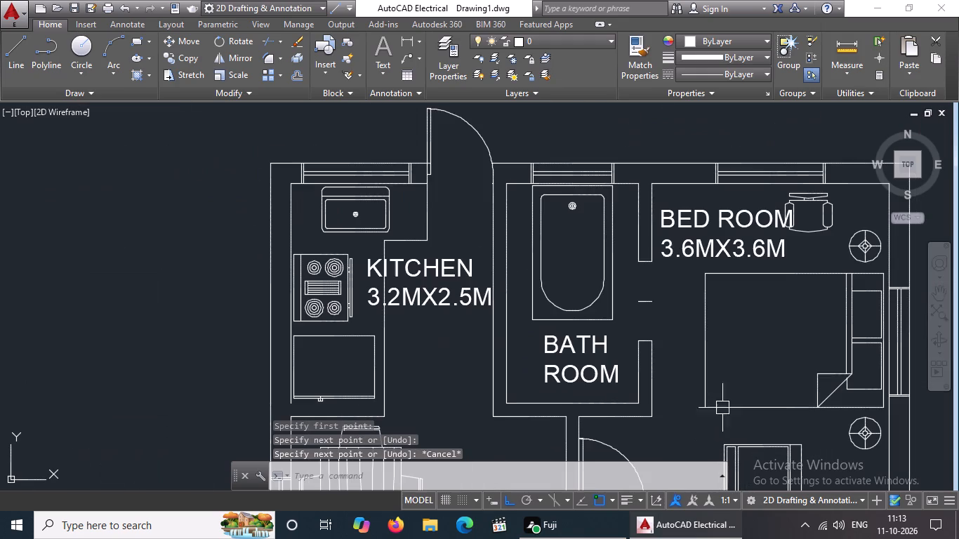
left_click(656, 301)
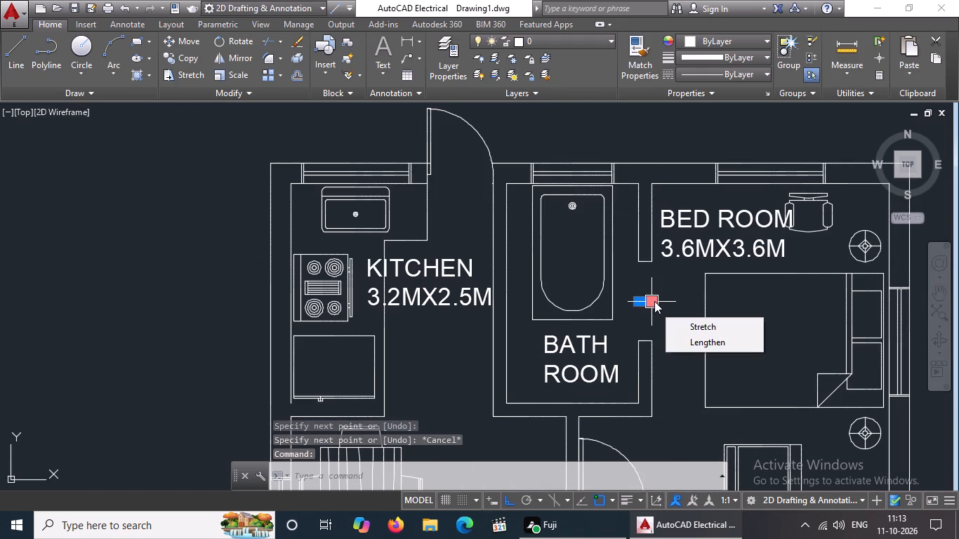
key("Delete")
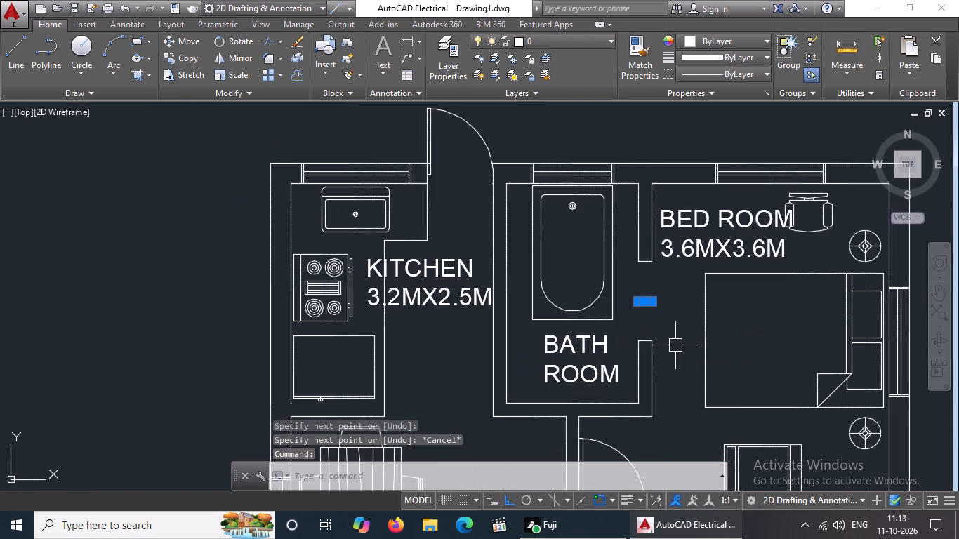
key("Delete")
key("Delete")
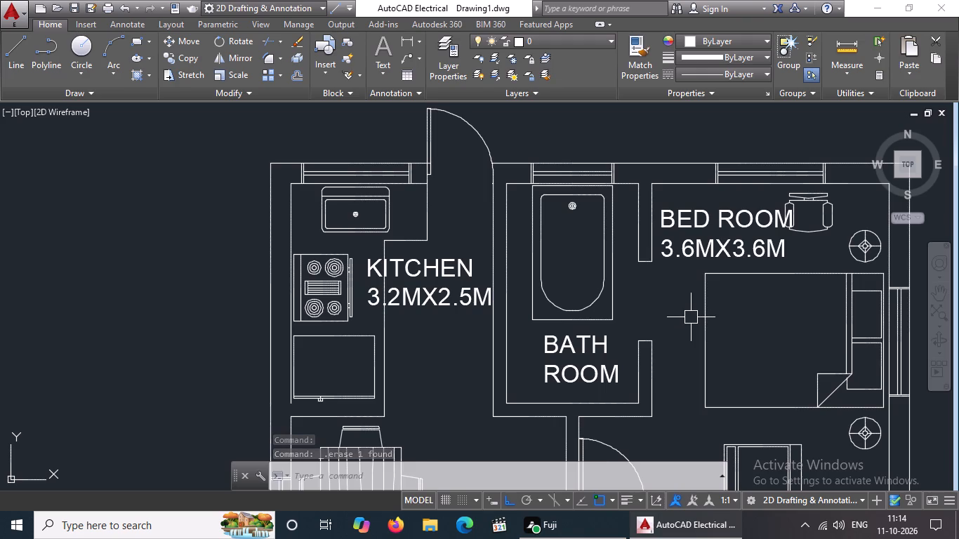
Trim both horizontal wall lines across the door opening between the 3.6MX3.6M and 3.0MX3.6M bedrooms.
scroll(696, 330, "down", 2)
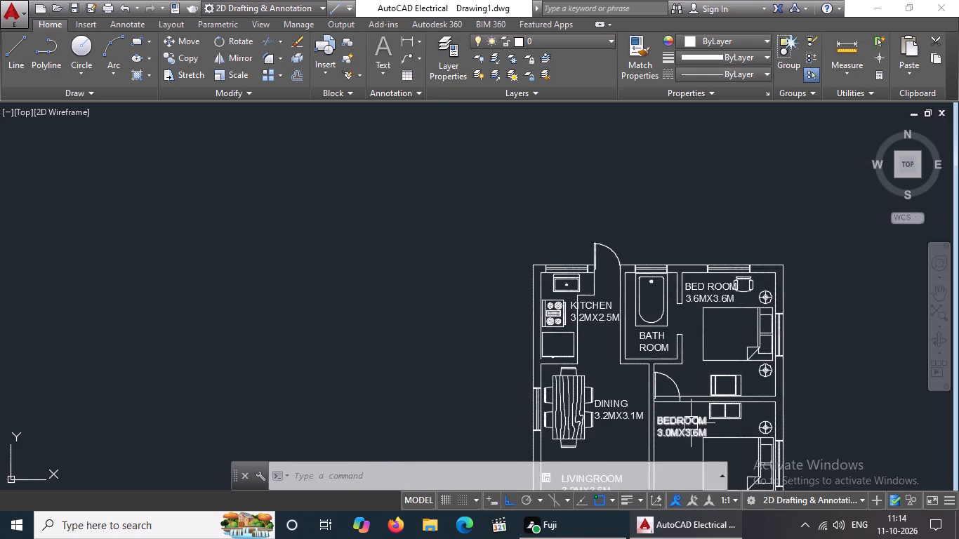
middle_click_drag(690, 422, 669, 317)
scroll(648, 295, "up", 1)
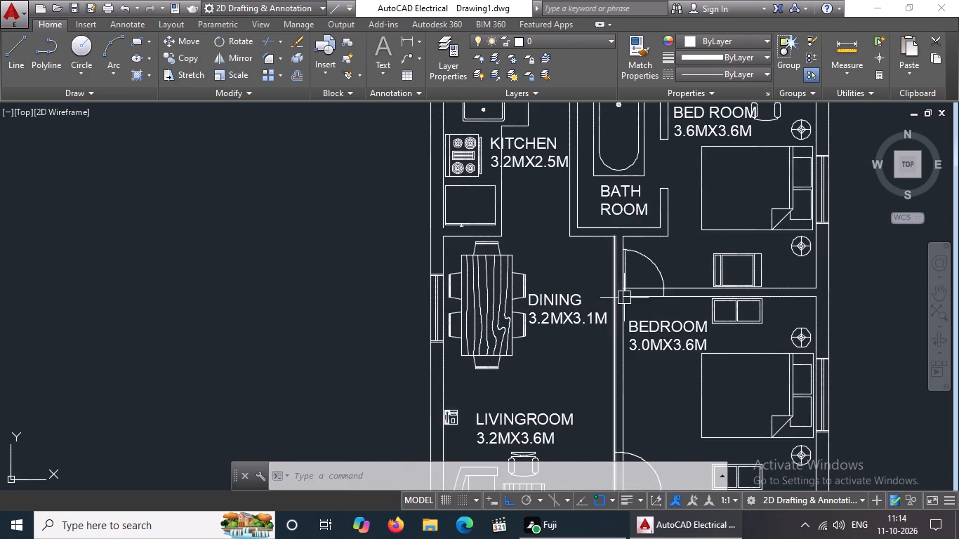
scroll(636, 302, "up", 2)
key("Escape")
type("TR")
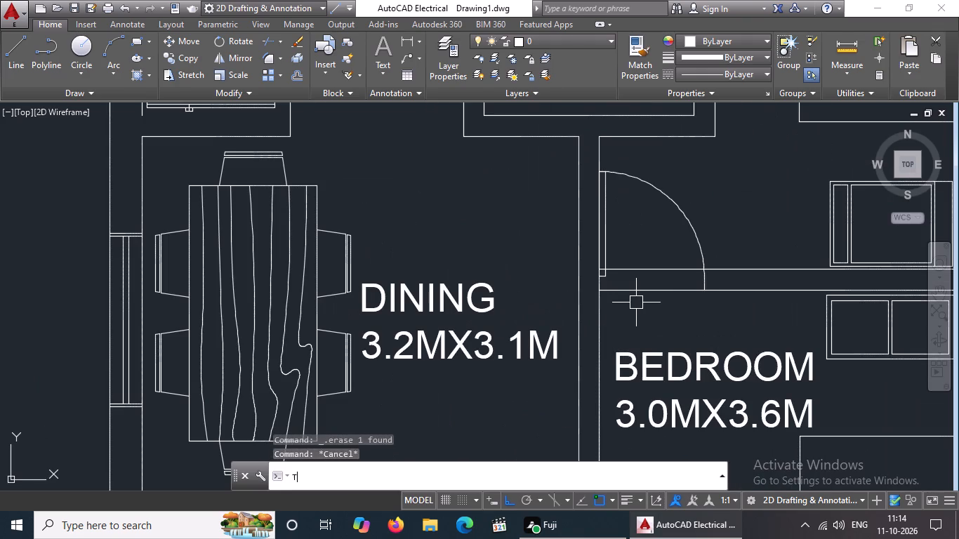
key("space")
key("space")
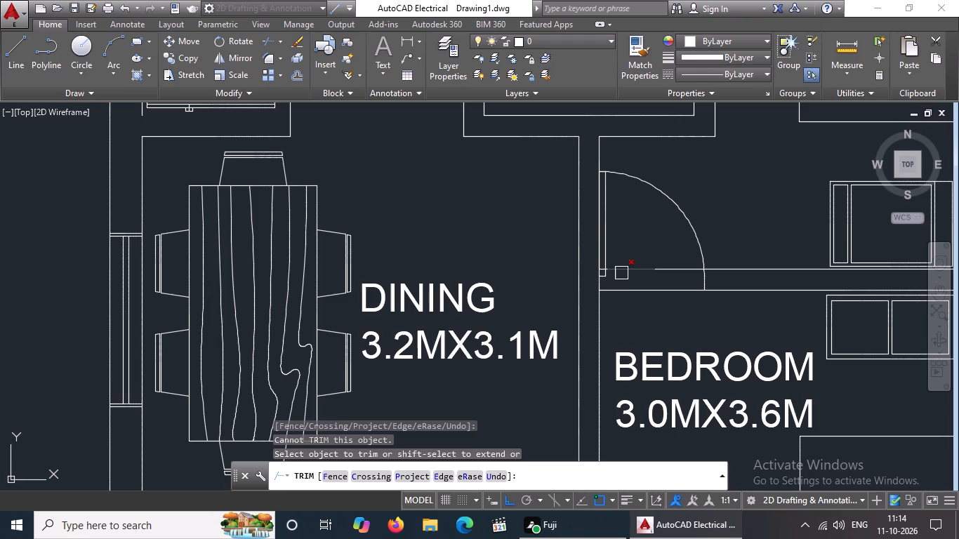
scroll(619, 267, "up", 2)
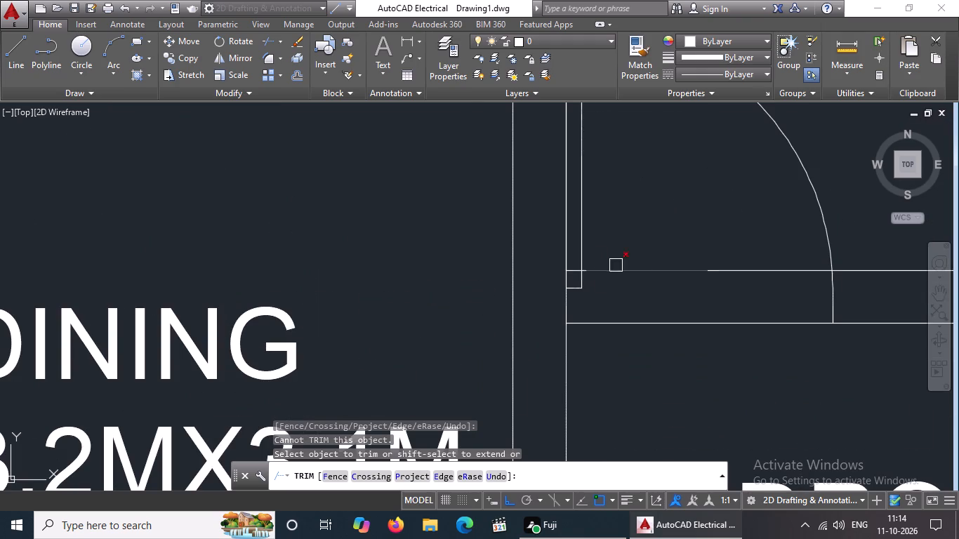
left_click(819, 271)
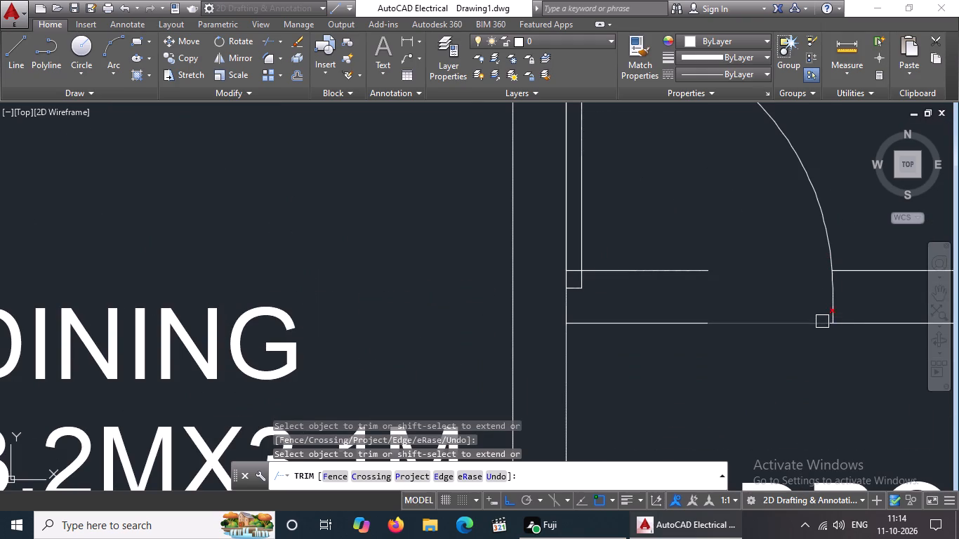
scroll(824, 321, "up", 3)
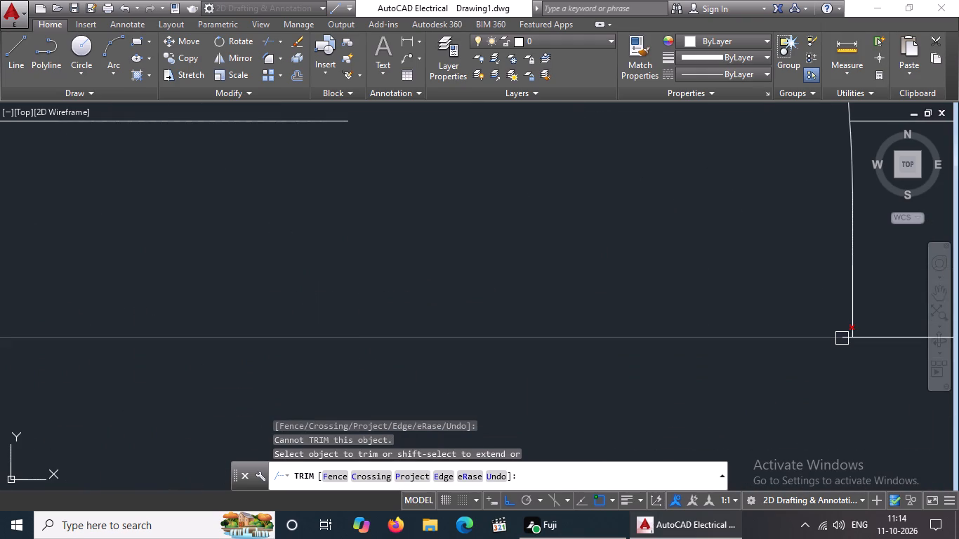
left_click(842, 333)
scroll(792, 342, "down", 4)
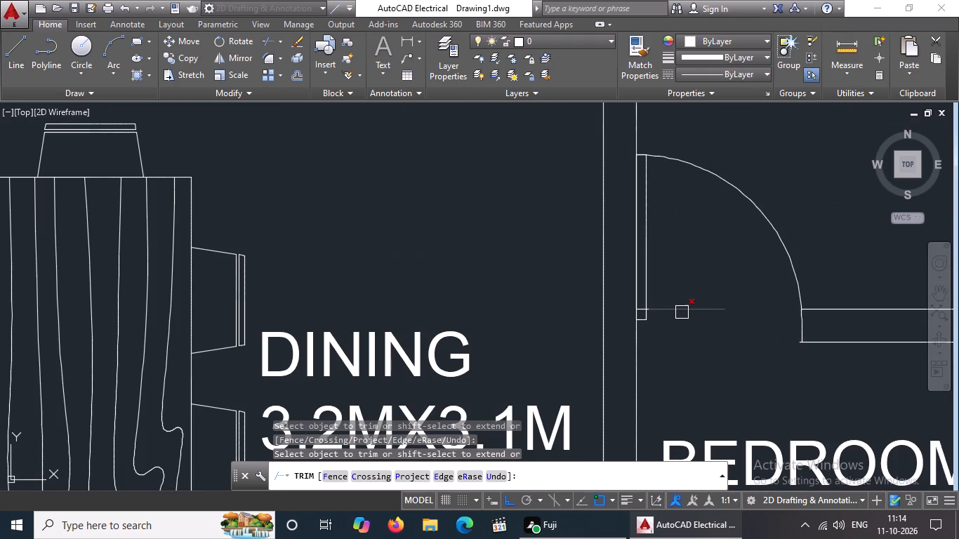
scroll(661, 308, "up", 2)
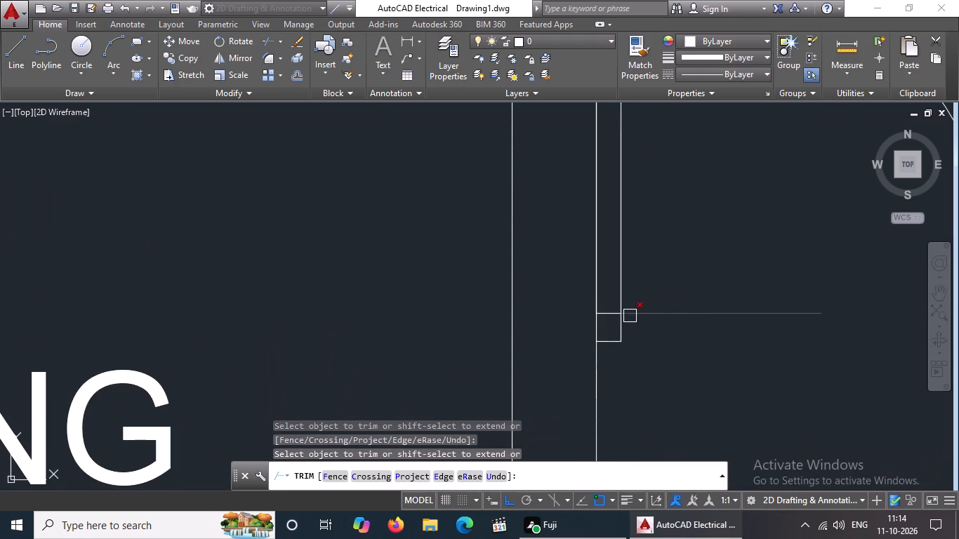
left_click(630, 316)
Trim both vertical wall lines across the door opening between the living room and the 3.0MX3.6M bedroom.
scroll(785, 337, "down", 6)
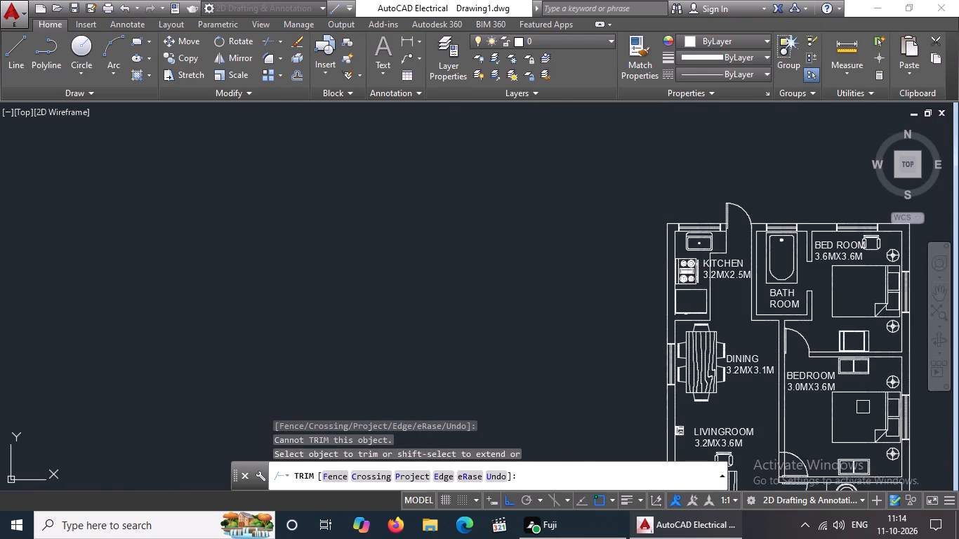
middle_click_drag(833, 356, 833, 0)
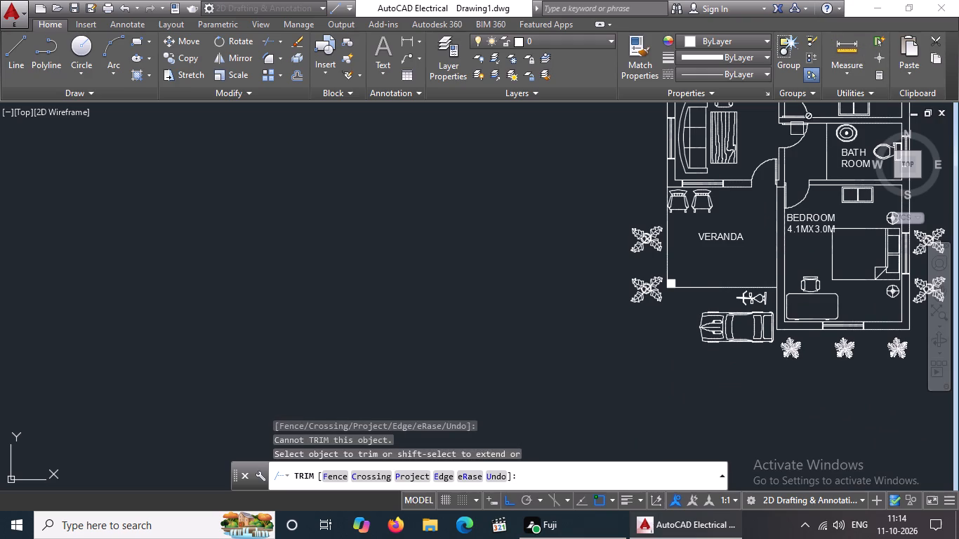
middle_click_drag(797, 140, 781, 228)
scroll(789, 192, "up", 1)
scroll(787, 240, "down", 1)
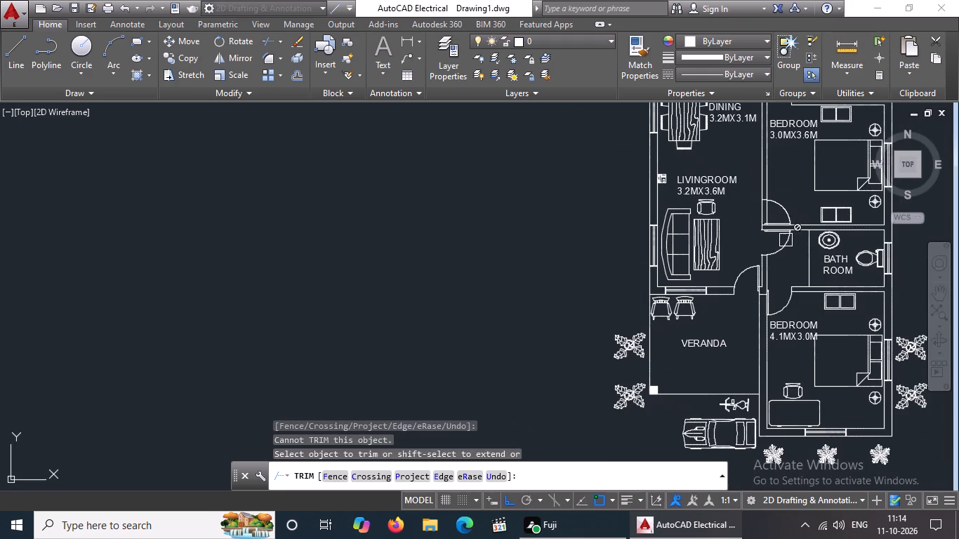
scroll(773, 228, "up", 3)
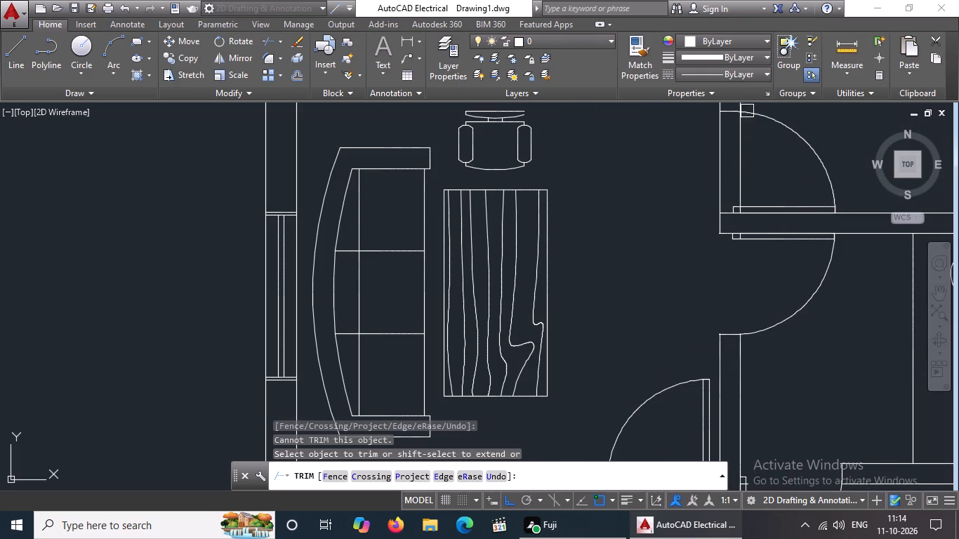
middle_click_drag(747, 114, 714, 269)
scroll(715, 267, "up", 3)
left_click(688, 266)
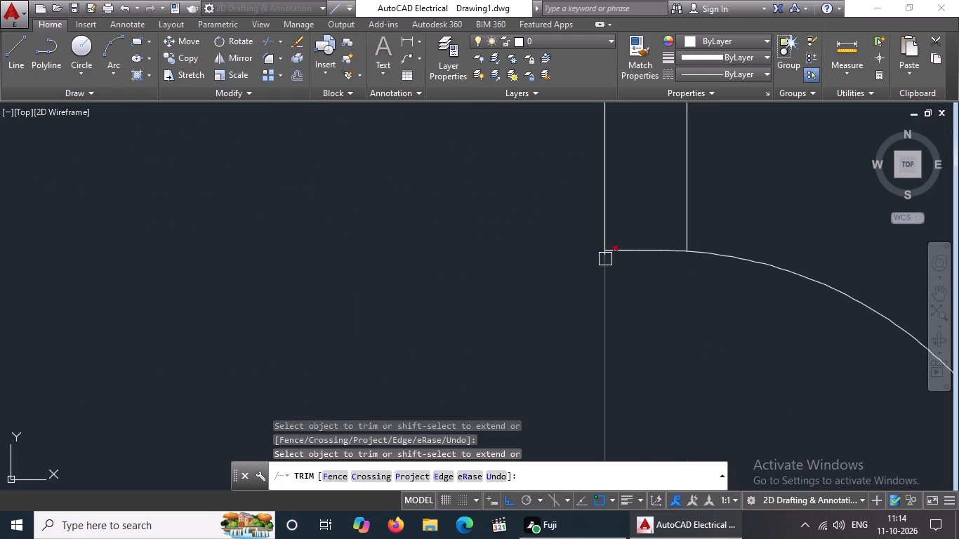
left_click(605, 259)
scroll(623, 268, "down", 3)
scroll(663, 316, "down", 2)
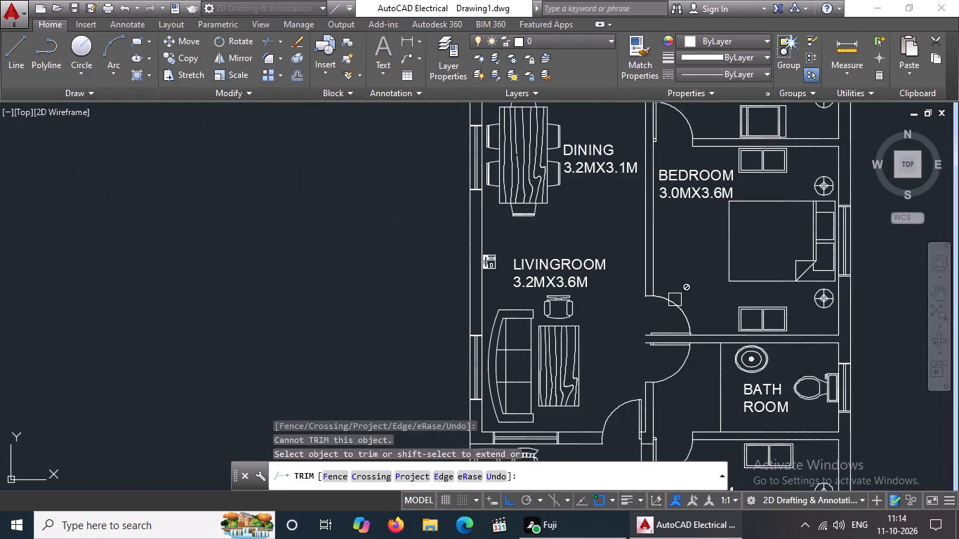
scroll(675, 300, "down", 2)
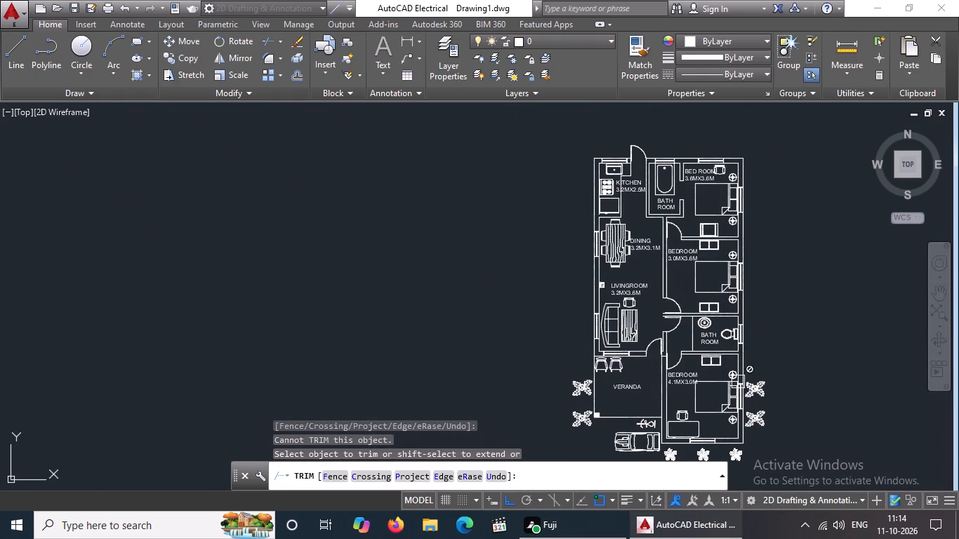
key("Escape")
key("Escape")
key("Escape")
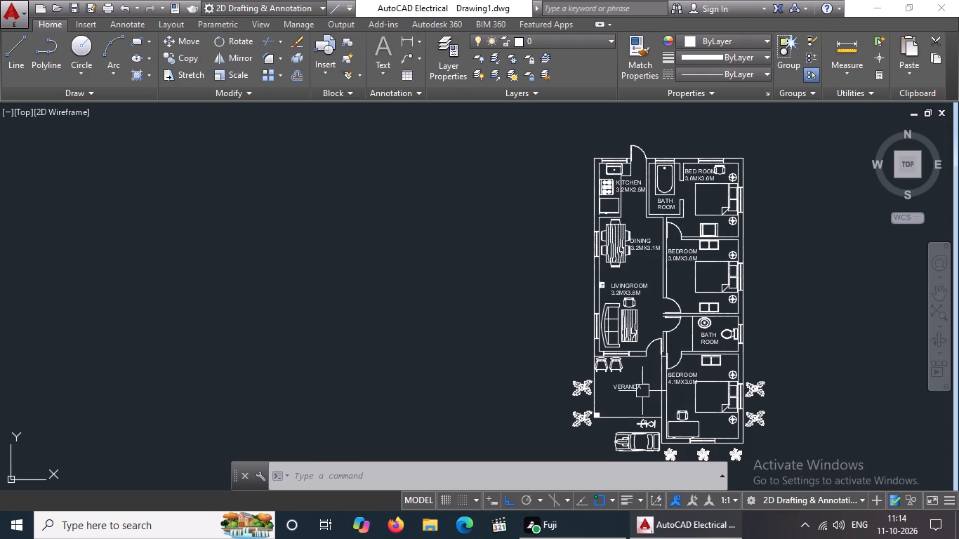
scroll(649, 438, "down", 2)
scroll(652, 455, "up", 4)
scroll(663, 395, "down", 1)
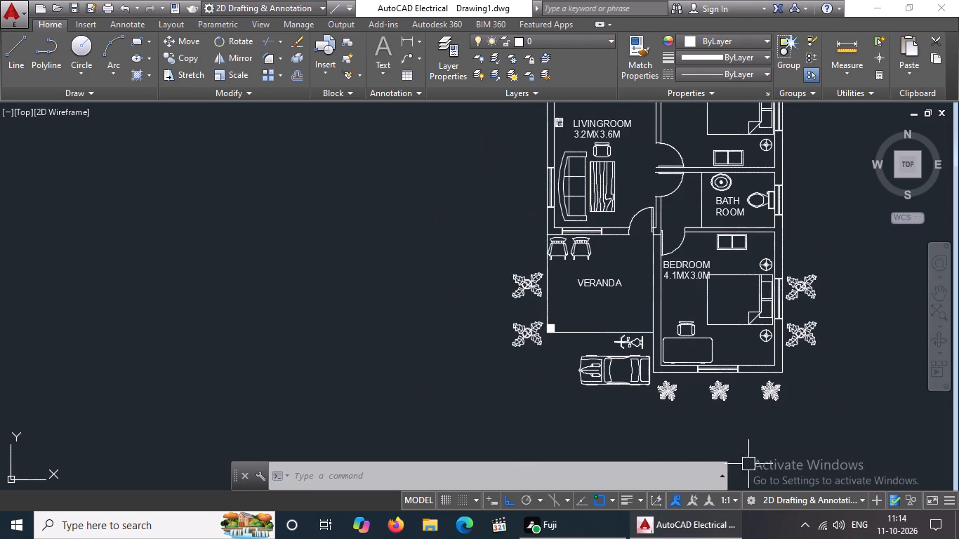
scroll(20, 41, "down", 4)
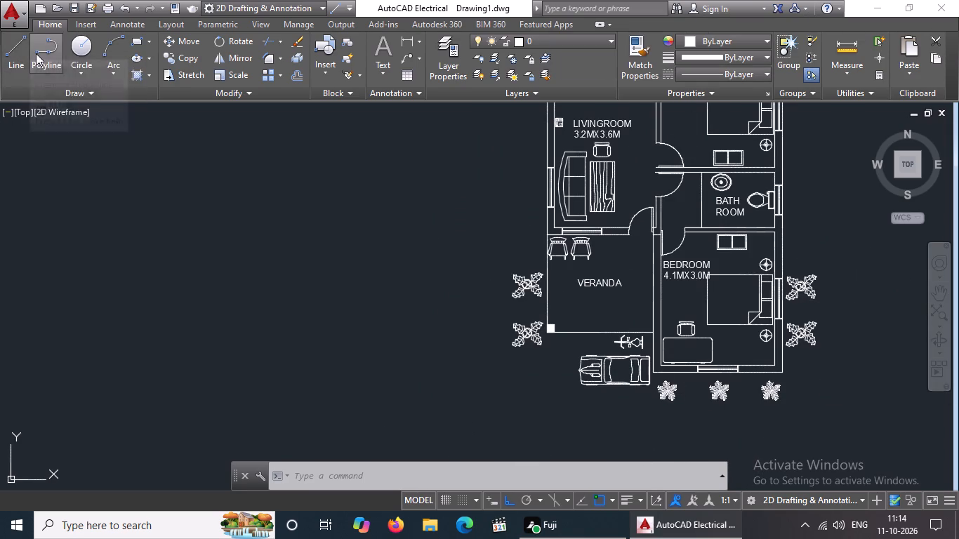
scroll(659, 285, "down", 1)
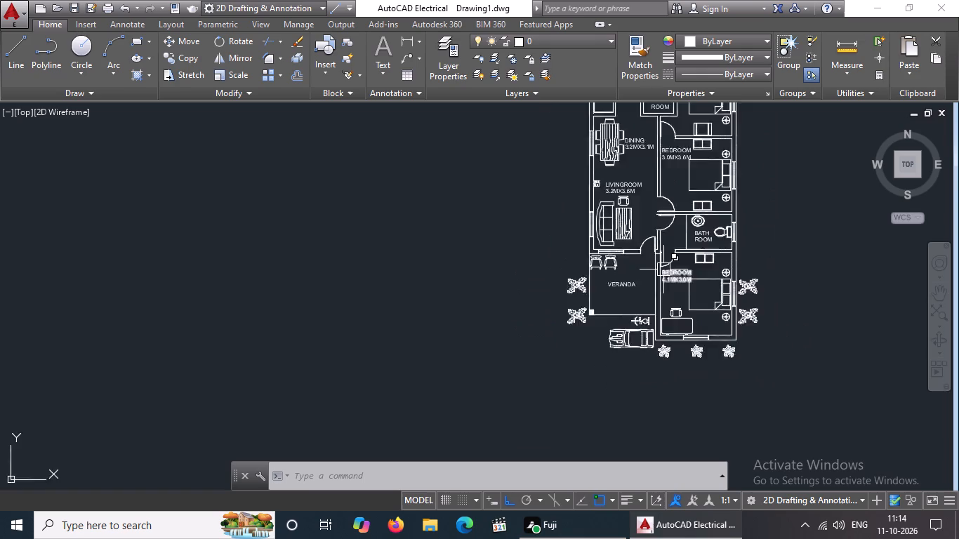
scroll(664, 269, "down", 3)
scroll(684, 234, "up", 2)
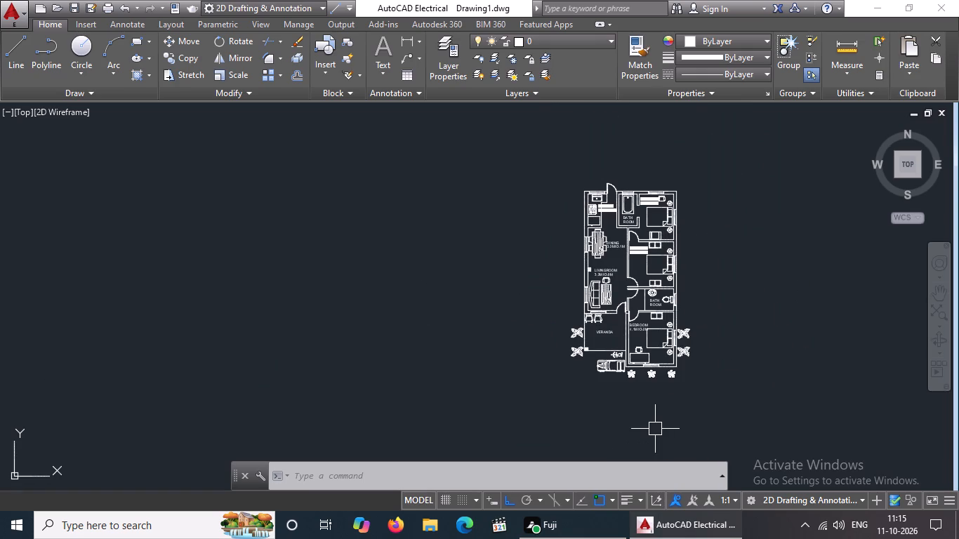
Add a horizontal linear dimension above the plan, spanning the top outer wall from corner to corner.
left_click(397, 42)
left_click(412, 37)
scroll(739, 172, "up", 1)
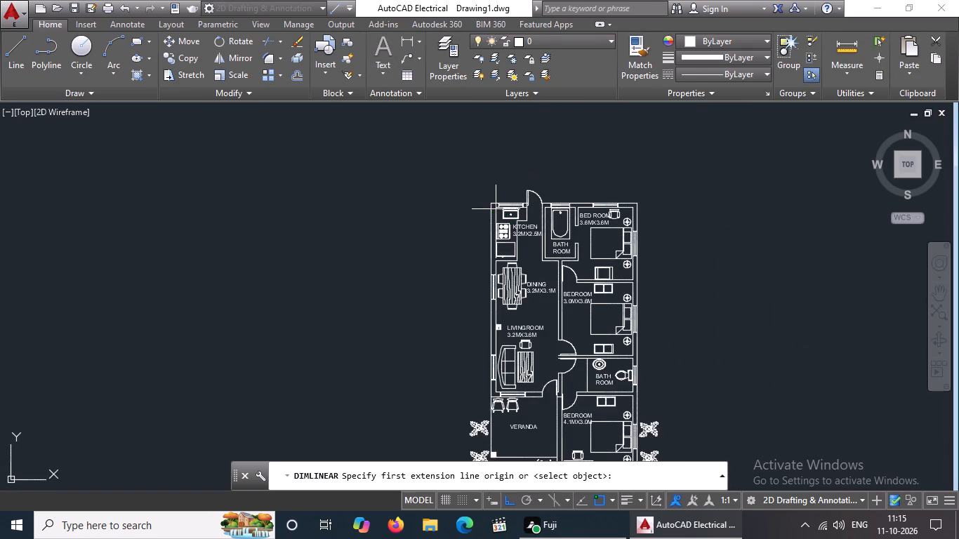
scroll(504, 203, "up", 2)
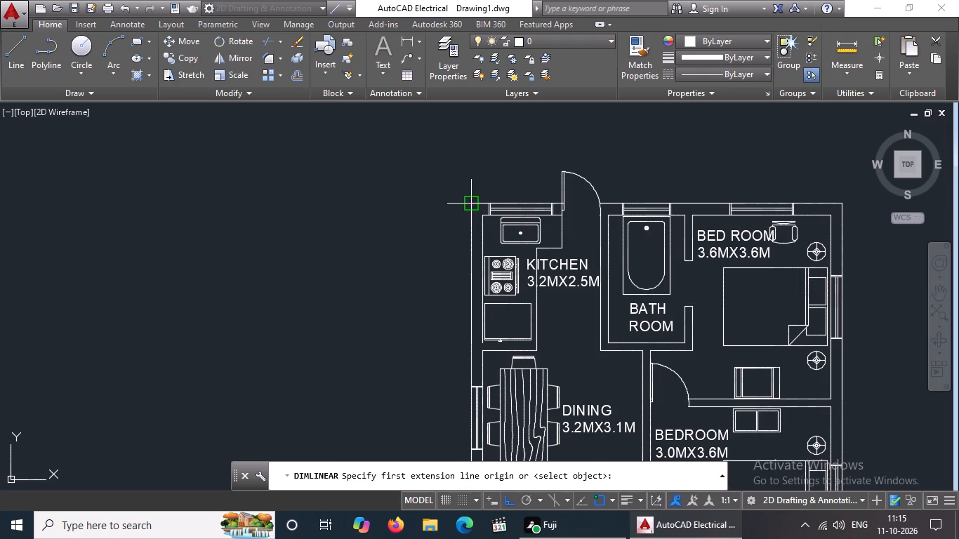
left_click(470, 204)
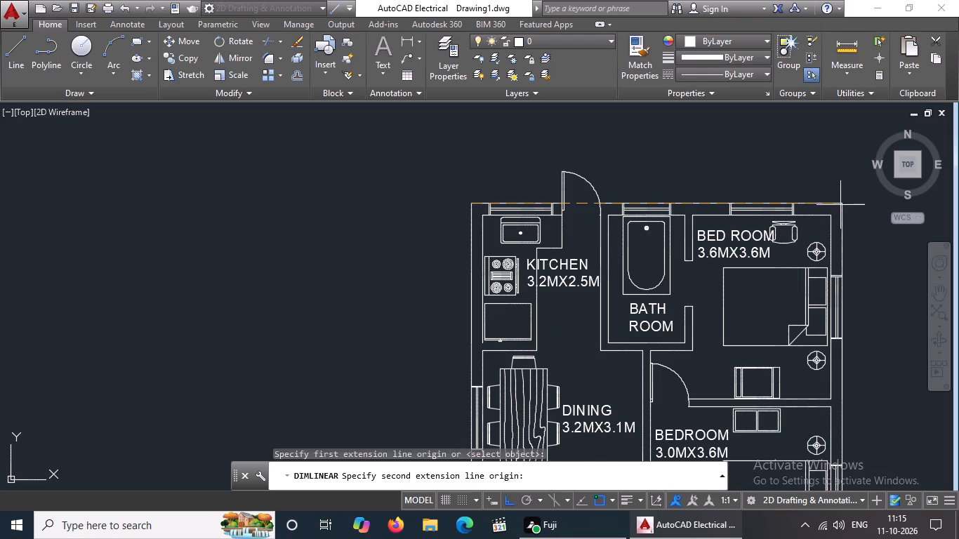
left_click(843, 203)
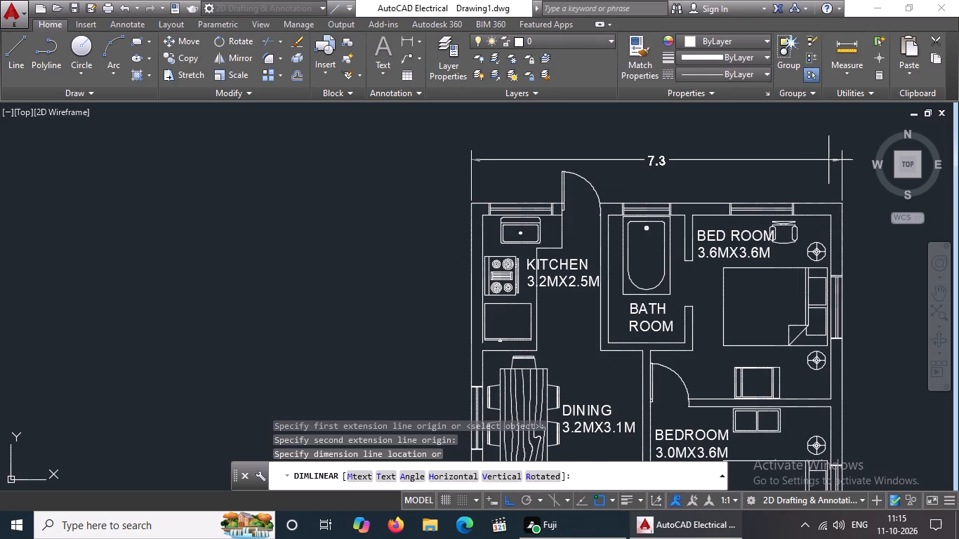
left_click(828, 159)
Add a vertical linear dimension beside the plan's right outer wall, spanning from its top corner to its bottom corner.
scroll(830, 159, "down", 2)
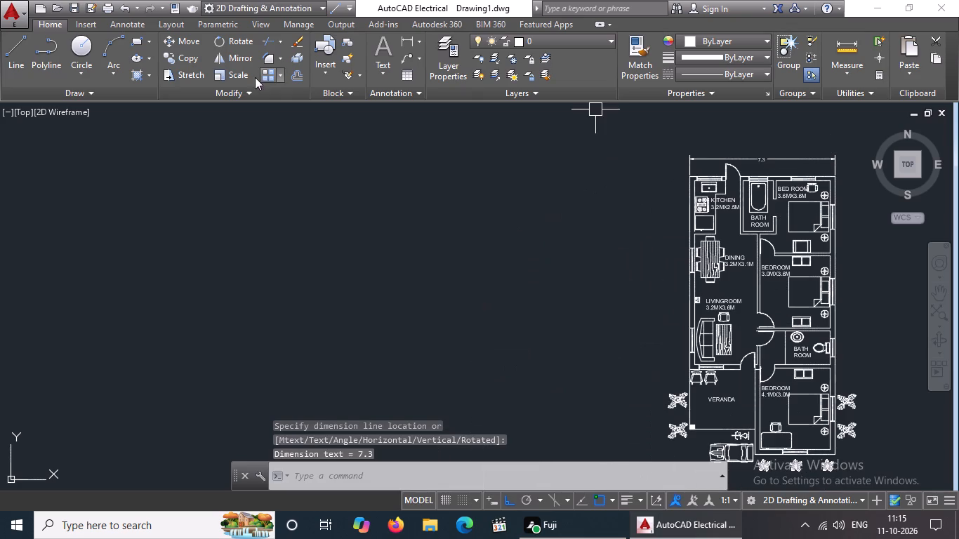
left_click_drag(407, 36, 418, 41)
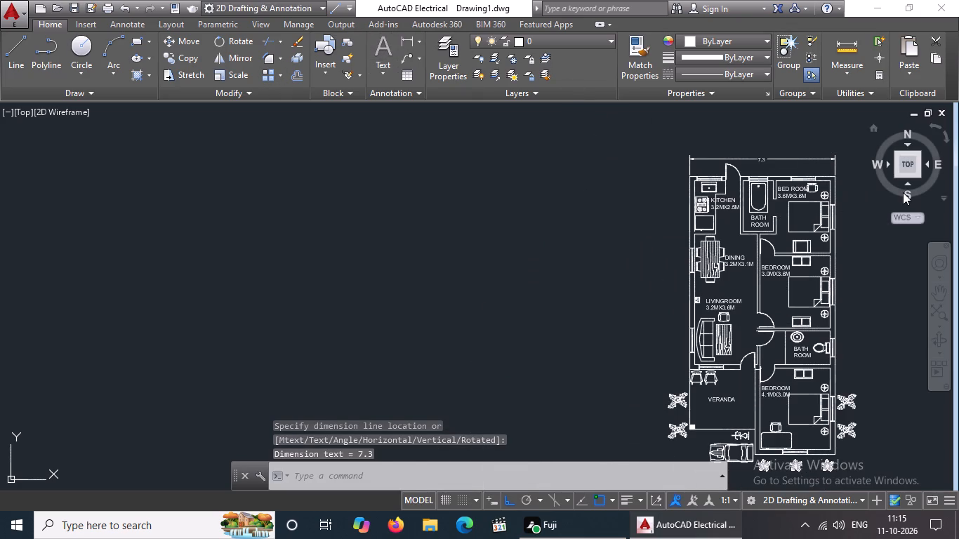
scroll(903, 192, "up", 2)
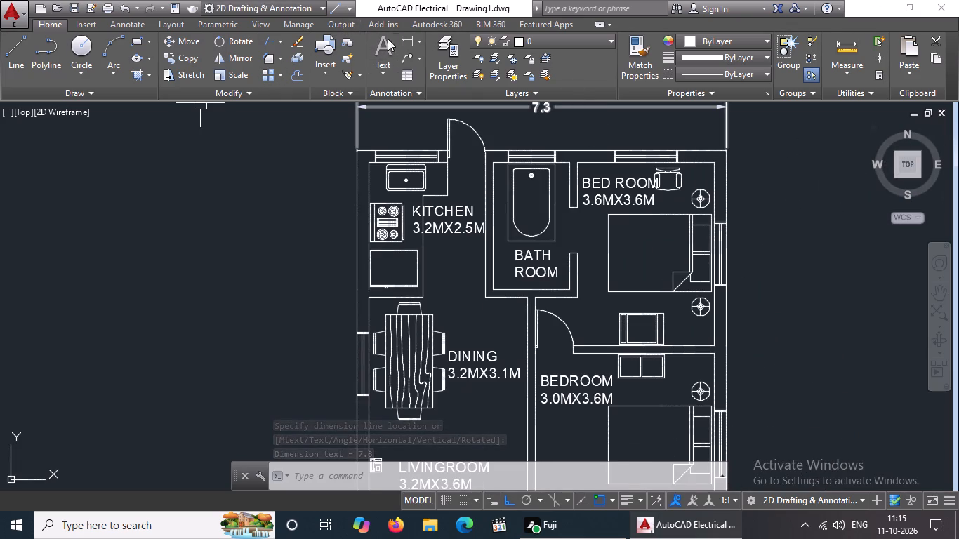
left_click(411, 39)
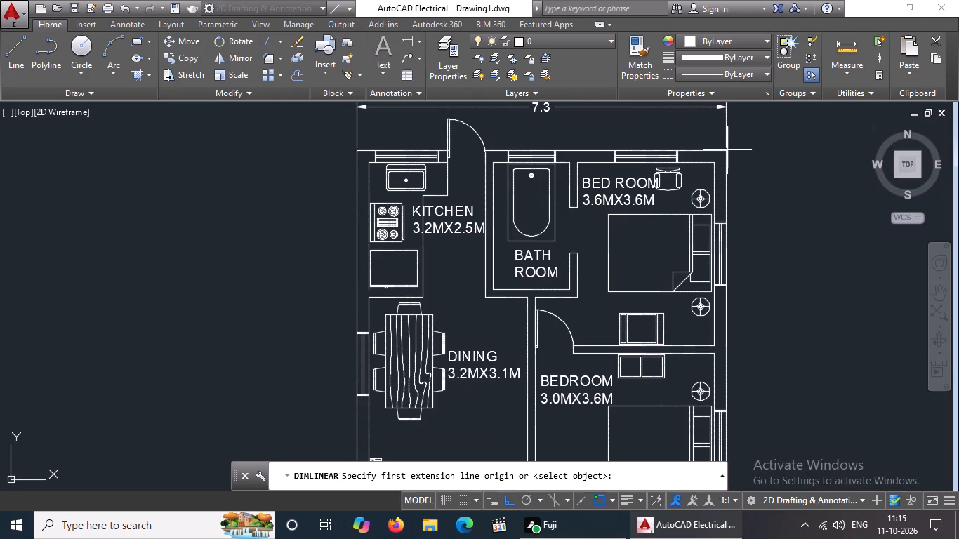
scroll(725, 149, "up", 2)
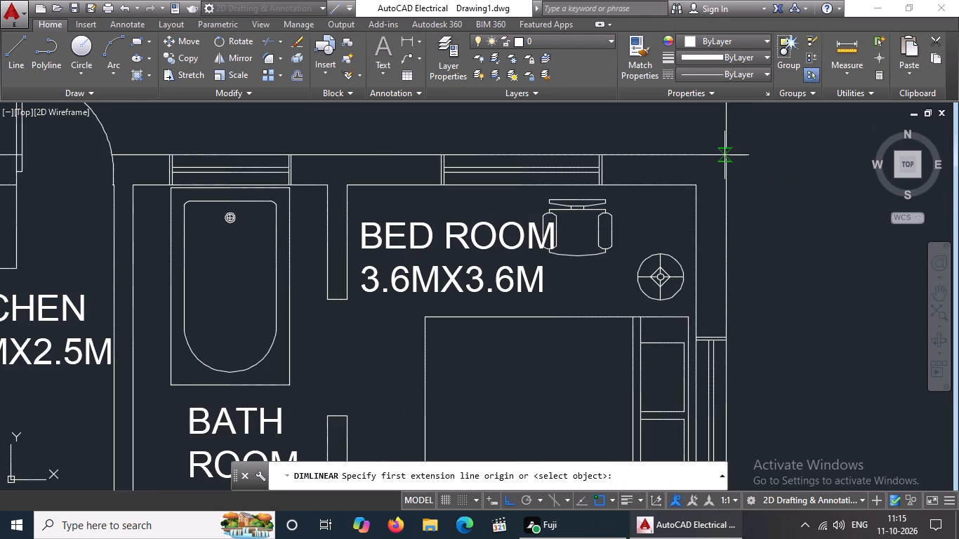
left_click(727, 153)
scroll(730, 157, "down", 4)
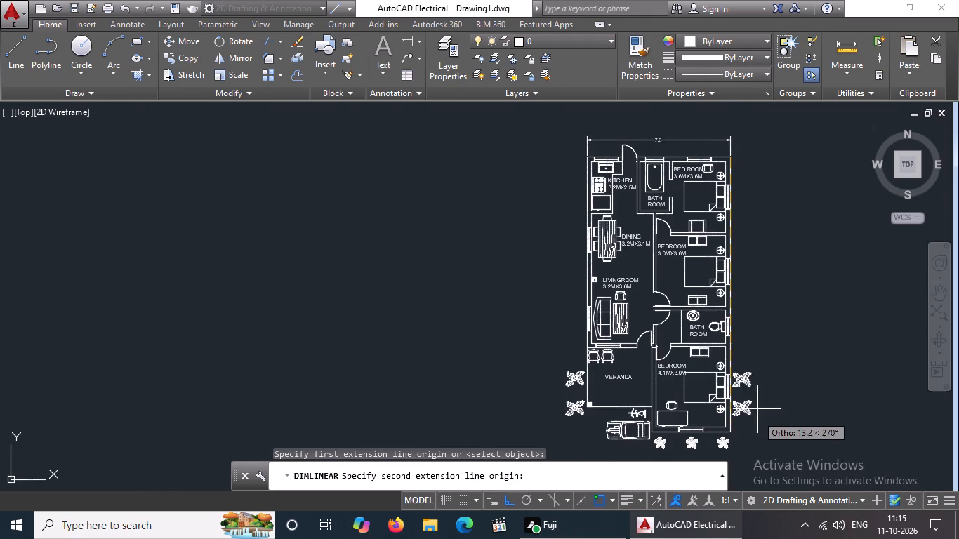
scroll(757, 408, "up", 3)
scroll(694, 457, "down", 4)
middle_click_drag(710, 449, 717, 370)
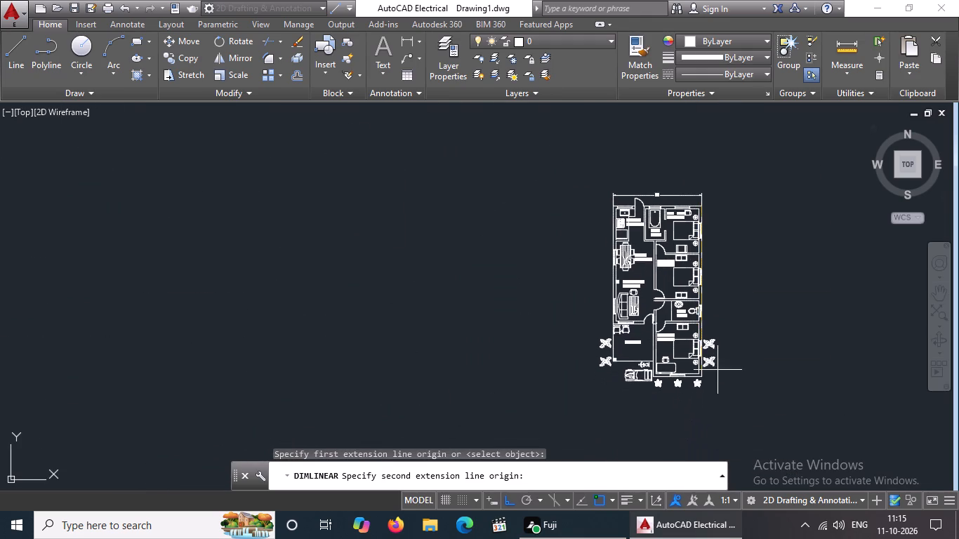
scroll(692, 387, "up", 2)
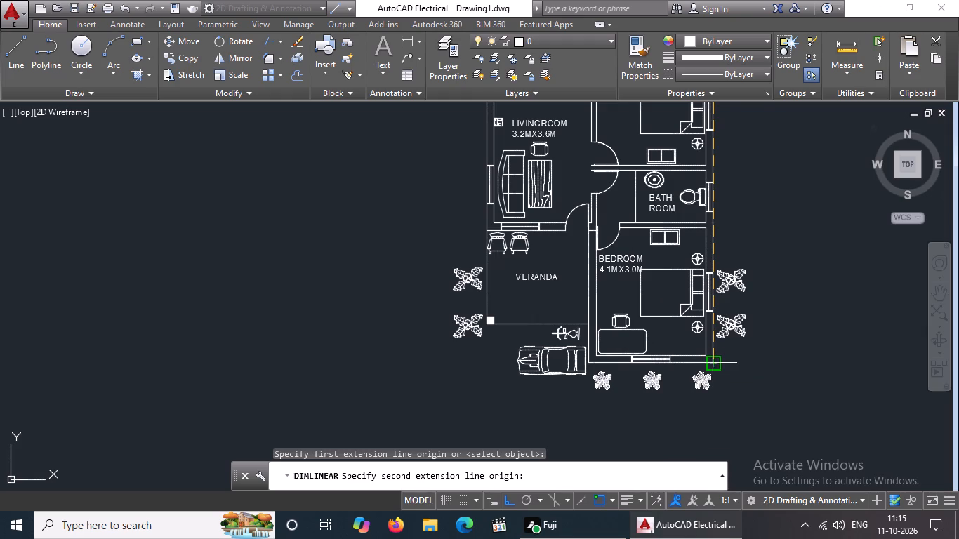
left_click_drag(713, 368, 729, 368)
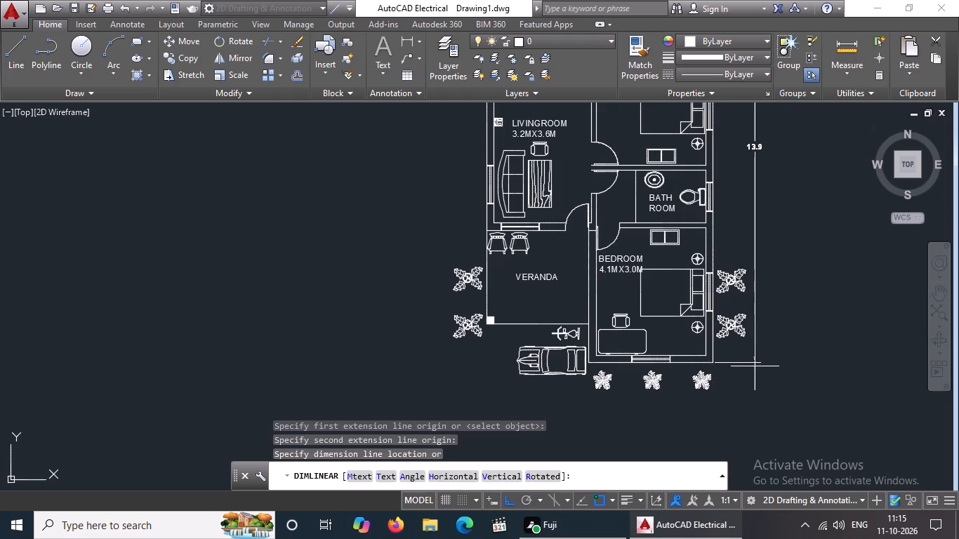
left_click(752, 364)
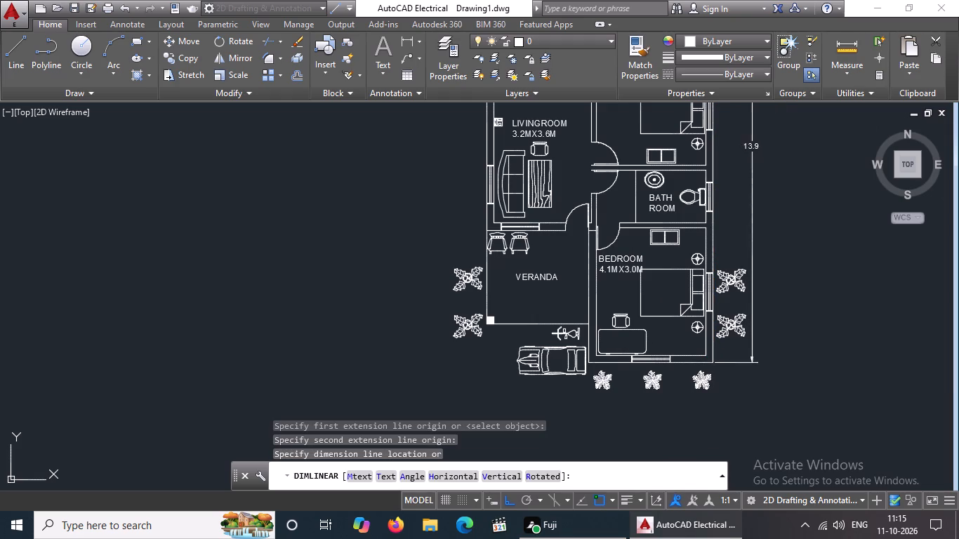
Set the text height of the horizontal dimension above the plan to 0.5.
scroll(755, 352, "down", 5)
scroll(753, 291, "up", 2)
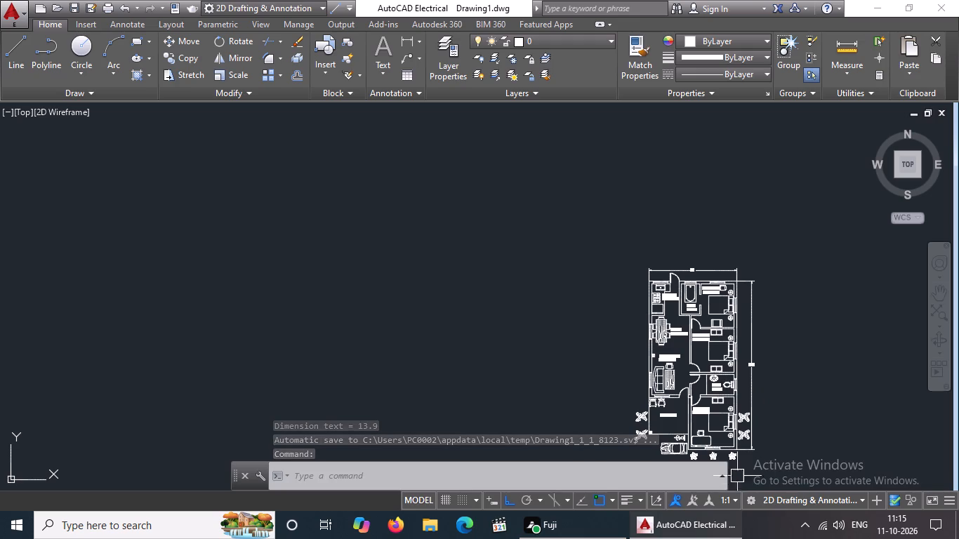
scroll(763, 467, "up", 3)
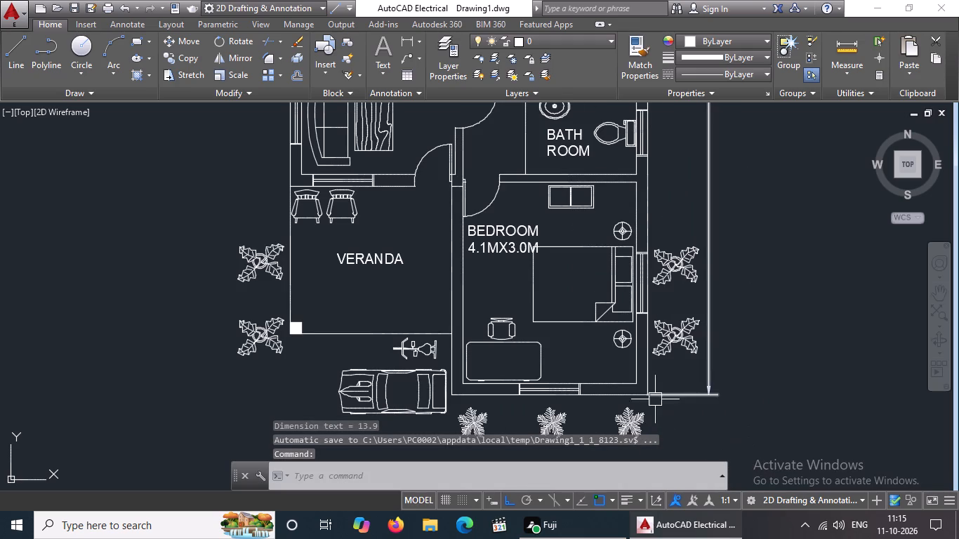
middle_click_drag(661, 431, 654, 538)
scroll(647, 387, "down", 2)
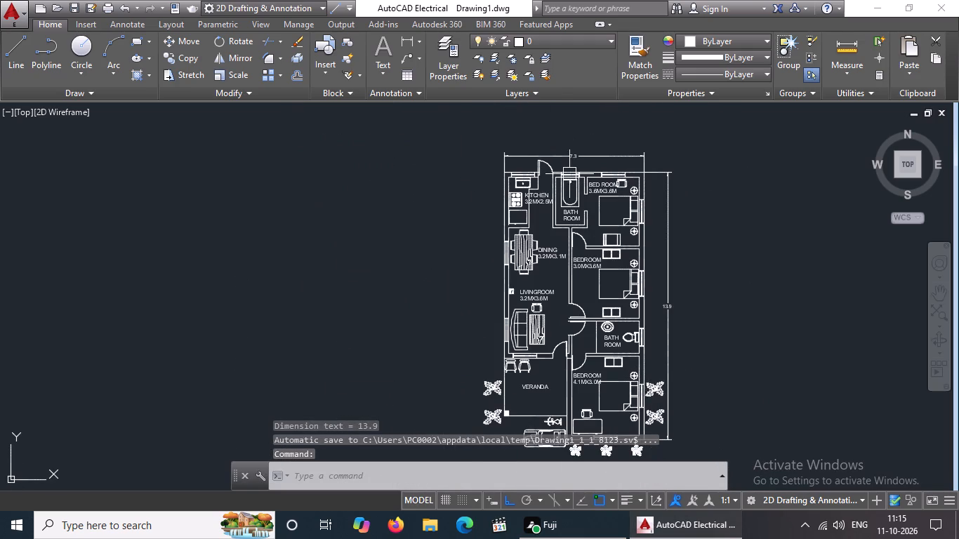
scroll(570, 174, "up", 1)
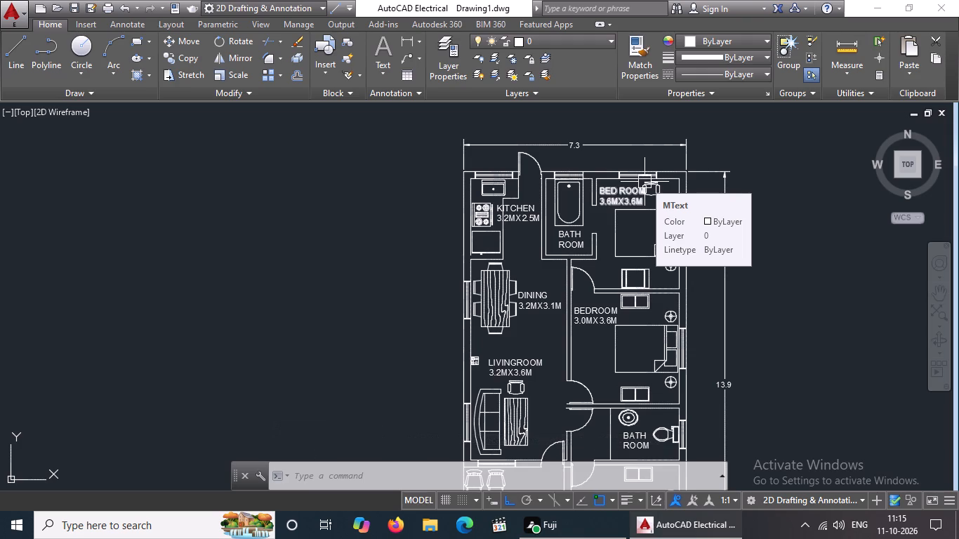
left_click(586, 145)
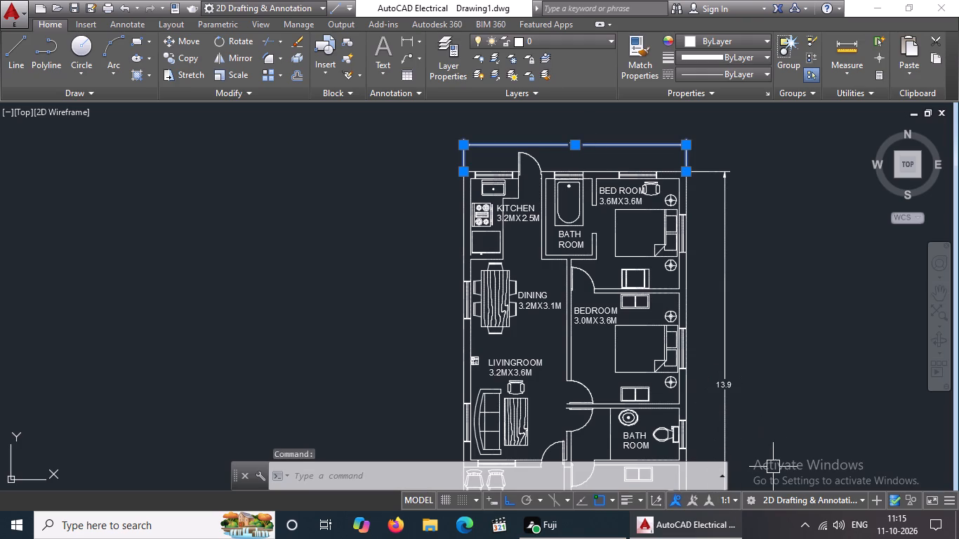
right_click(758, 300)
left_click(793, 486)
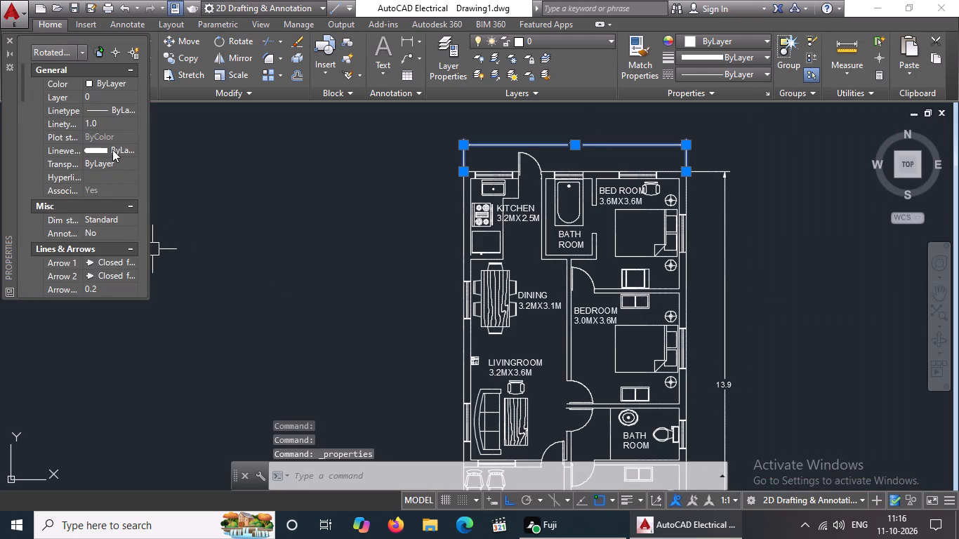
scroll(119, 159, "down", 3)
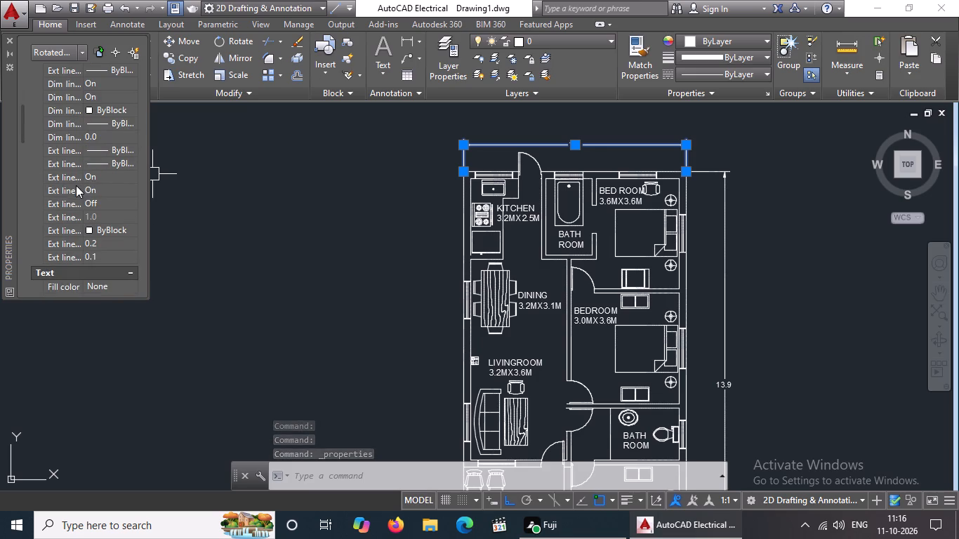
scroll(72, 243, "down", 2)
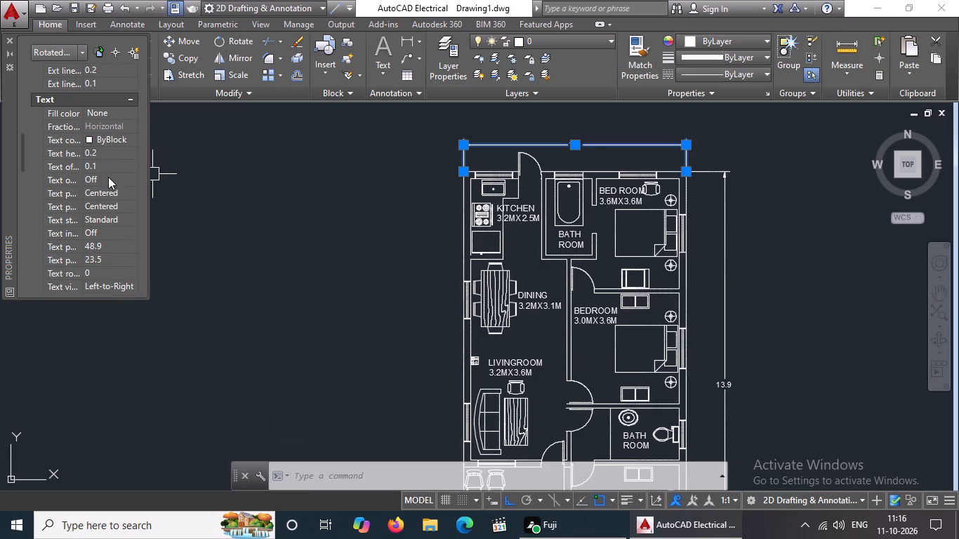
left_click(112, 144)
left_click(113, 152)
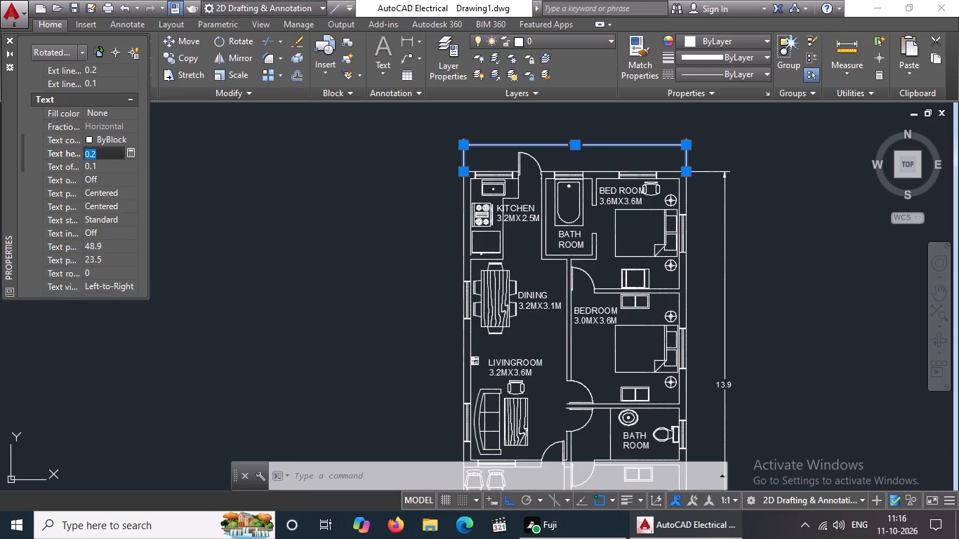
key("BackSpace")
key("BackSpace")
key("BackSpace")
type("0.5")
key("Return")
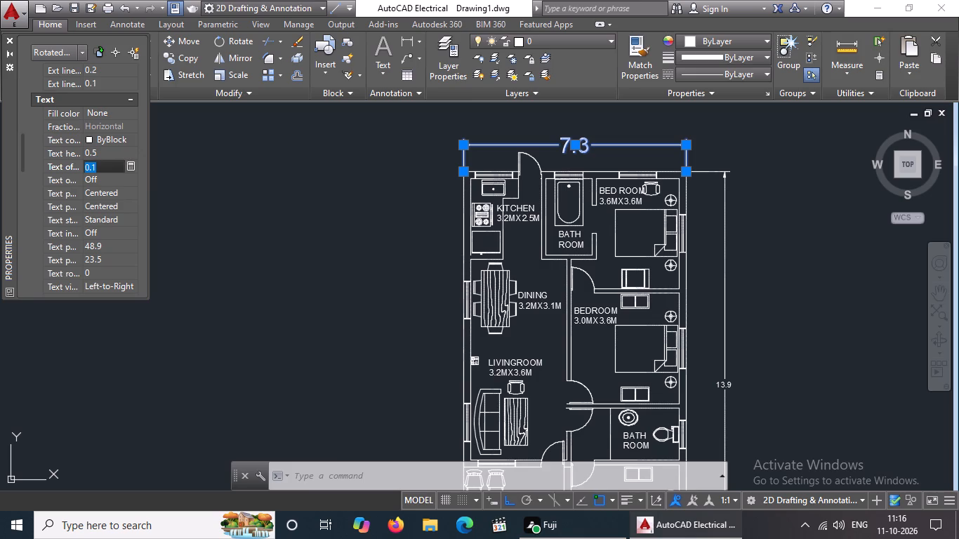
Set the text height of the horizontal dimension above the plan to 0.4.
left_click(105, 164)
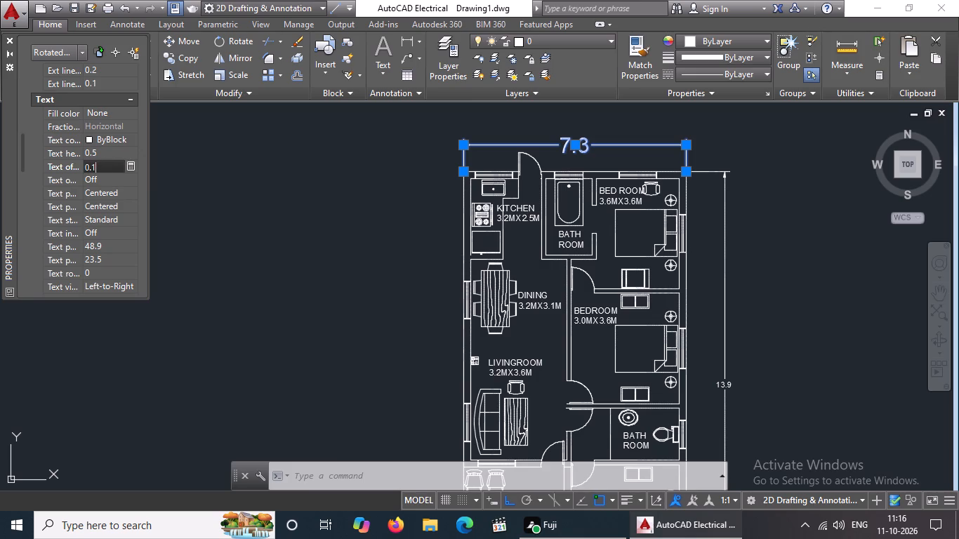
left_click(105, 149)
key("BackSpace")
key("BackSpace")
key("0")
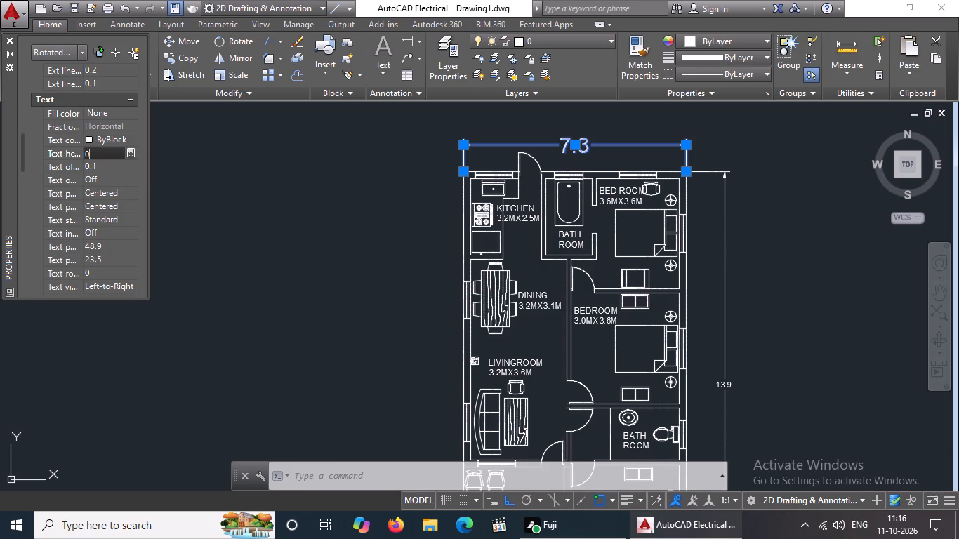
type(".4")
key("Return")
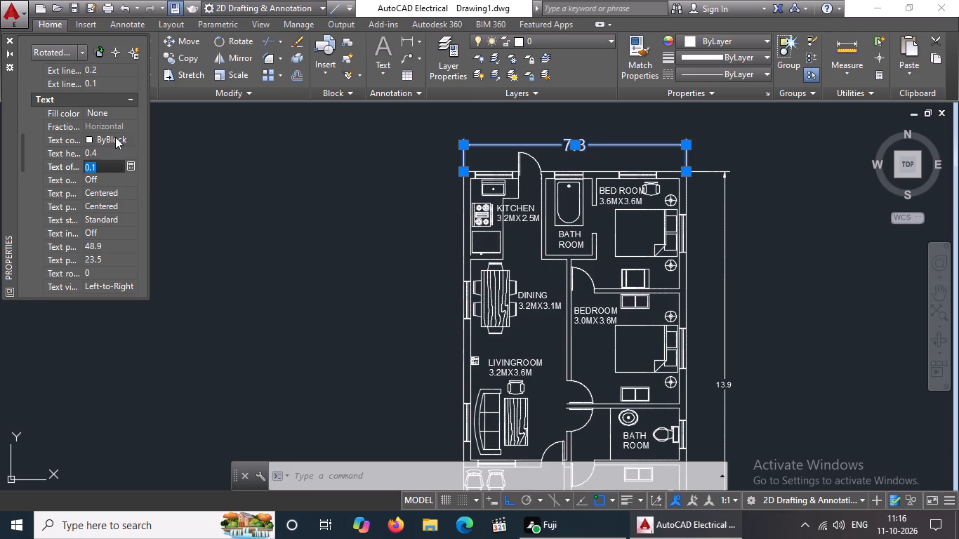
Set the text height of the horizontal dimension above the plan to 0.3 and close its properties.
scroll(115, 137, "down", 2)
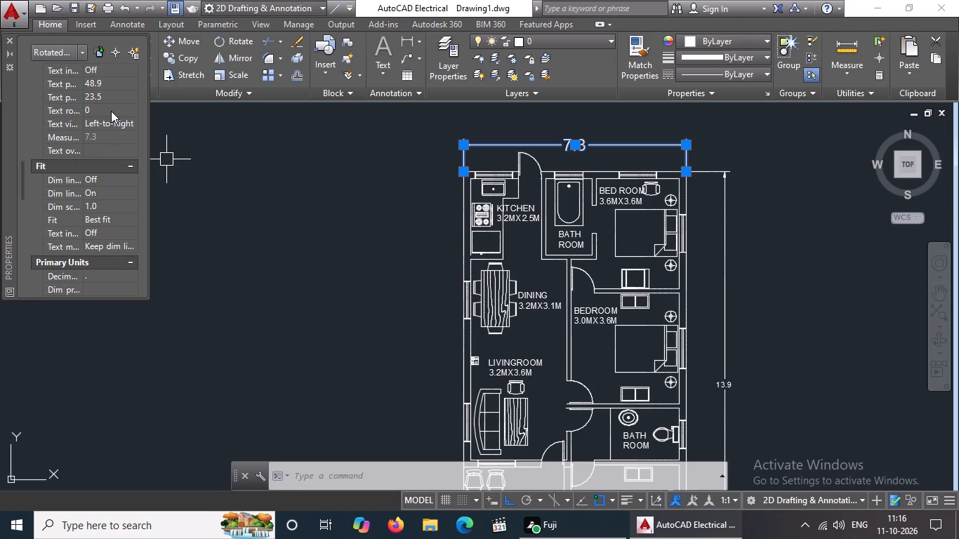
scroll(86, 132, "up", 1)
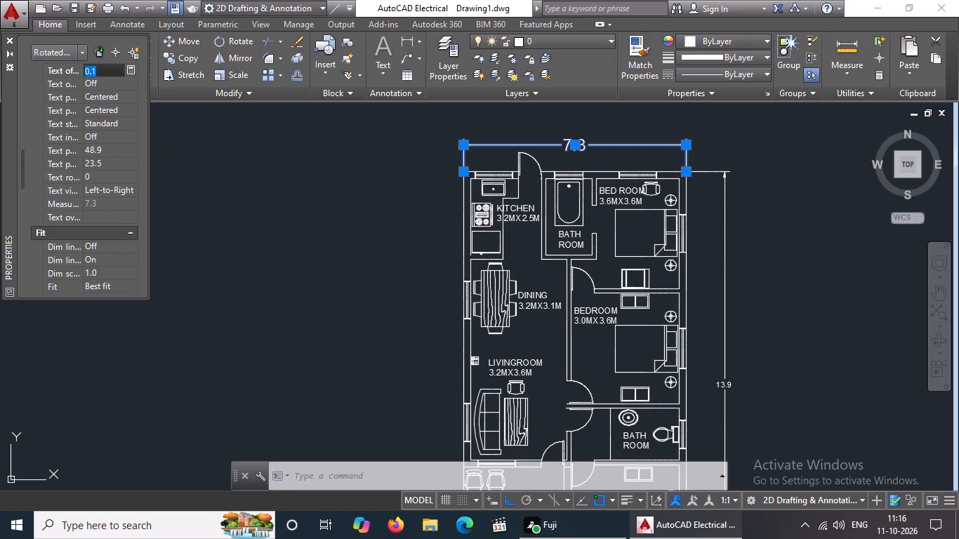
scroll(105, 69, "up", 1)
left_click(109, 133)
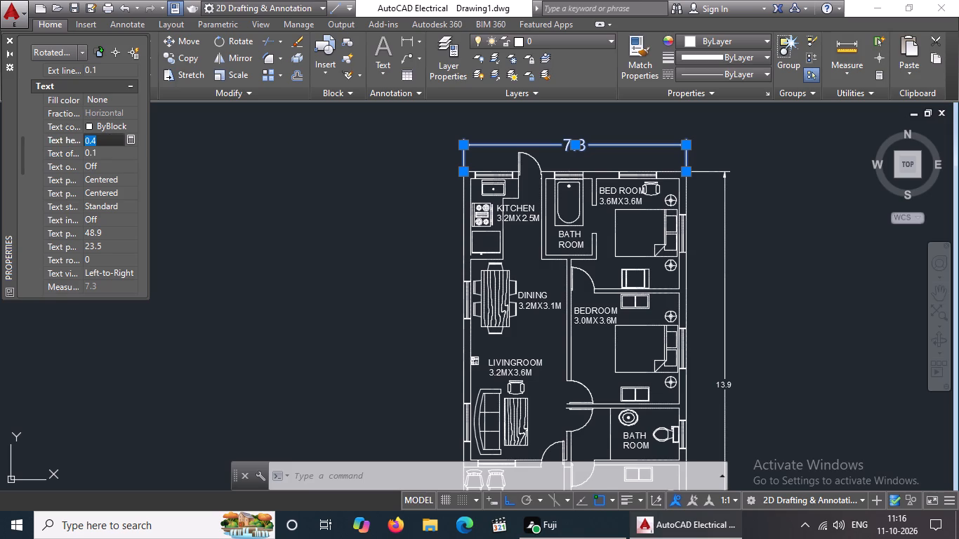
key("BackSpace")
key("BackSpace")
type("0.")
key("3")
key("Return")
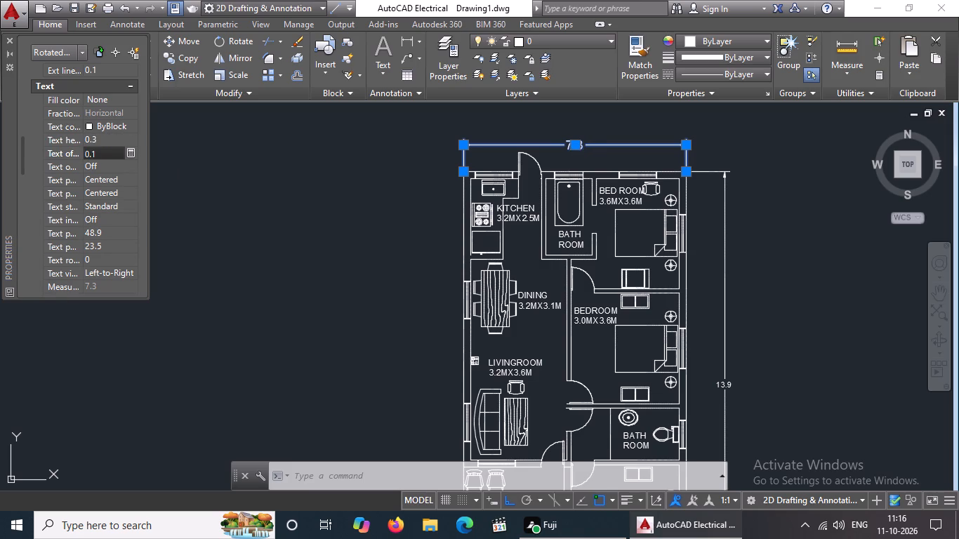
scroll(718, 360, "down", 2)
scroll(726, 403, "up", 2)
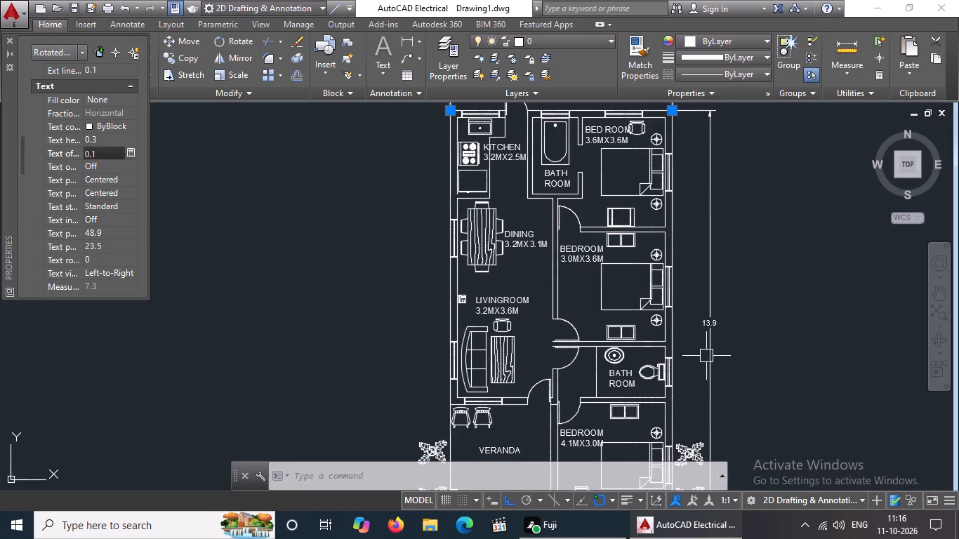
left_click(11, 44)
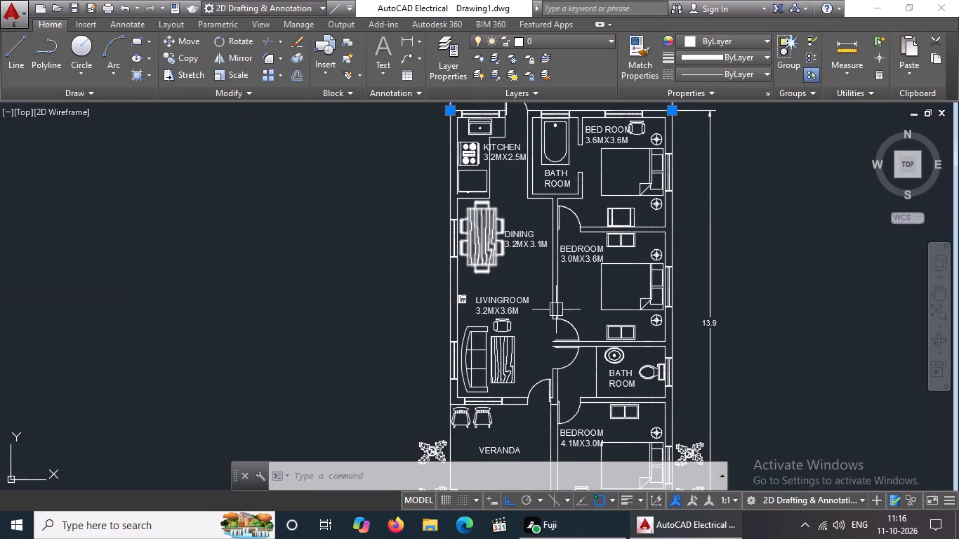
Set the text height of the vertical dimension beside the plan to 0.3 and close its properties.
left_click(710, 321)
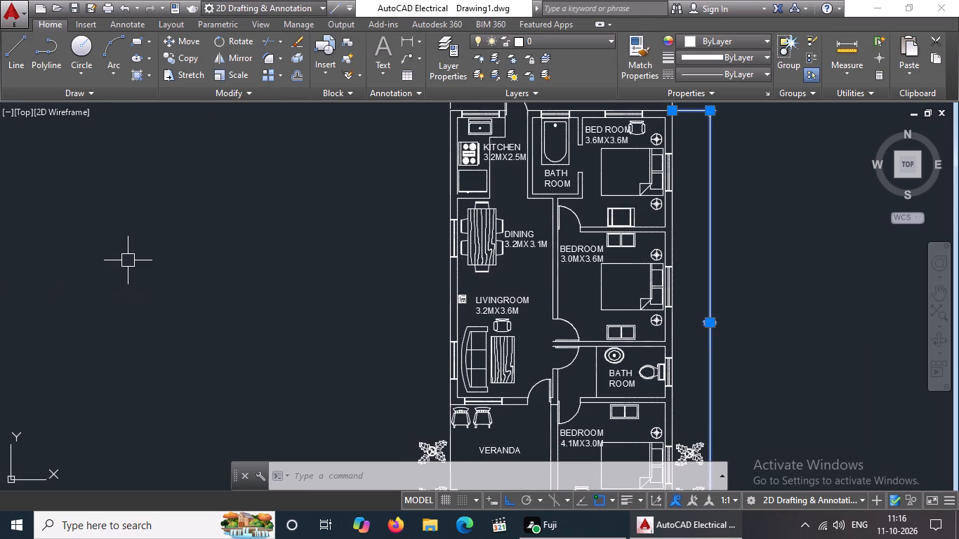
right_click(143, 244)
left_click(194, 487)
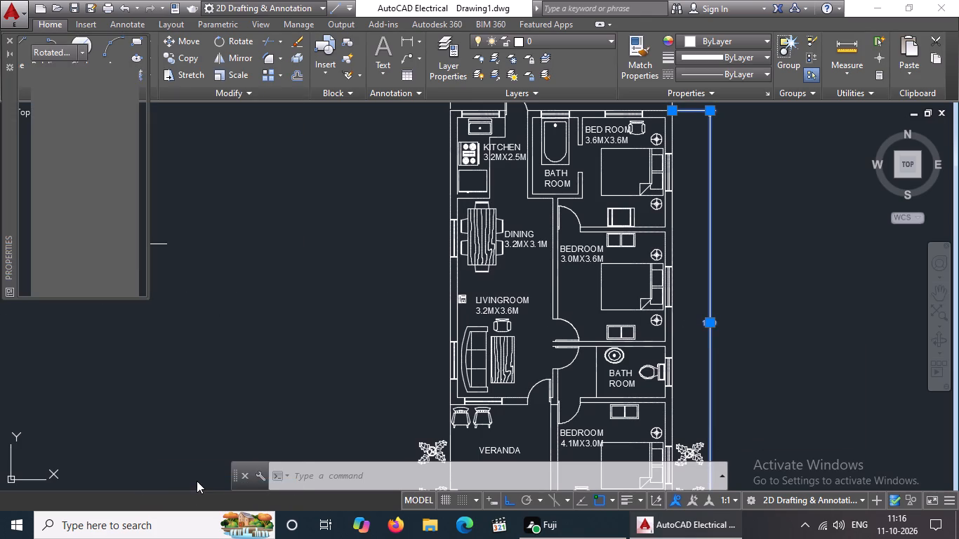
scroll(109, 291, "down", 3)
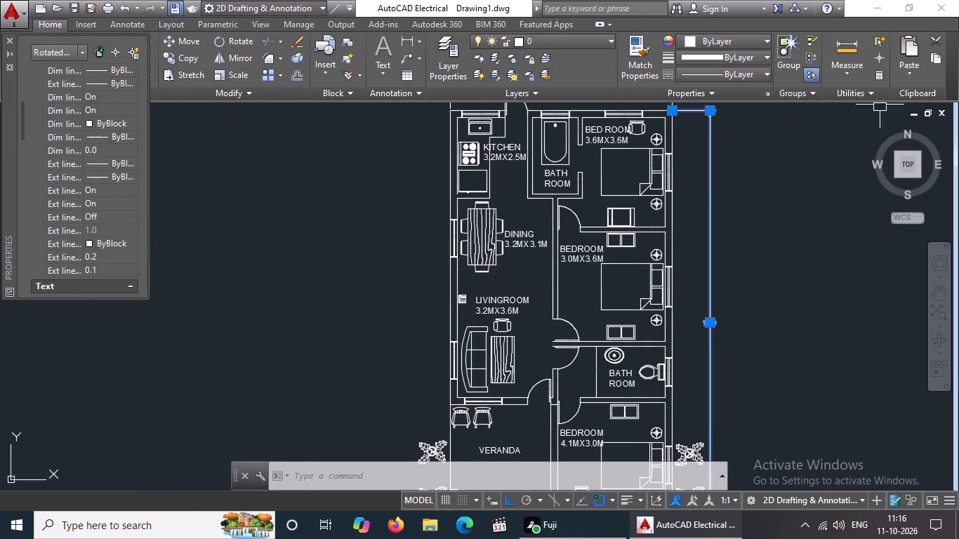
scroll(74, 178, "up", 4)
scroll(76, 185, "down", 5)
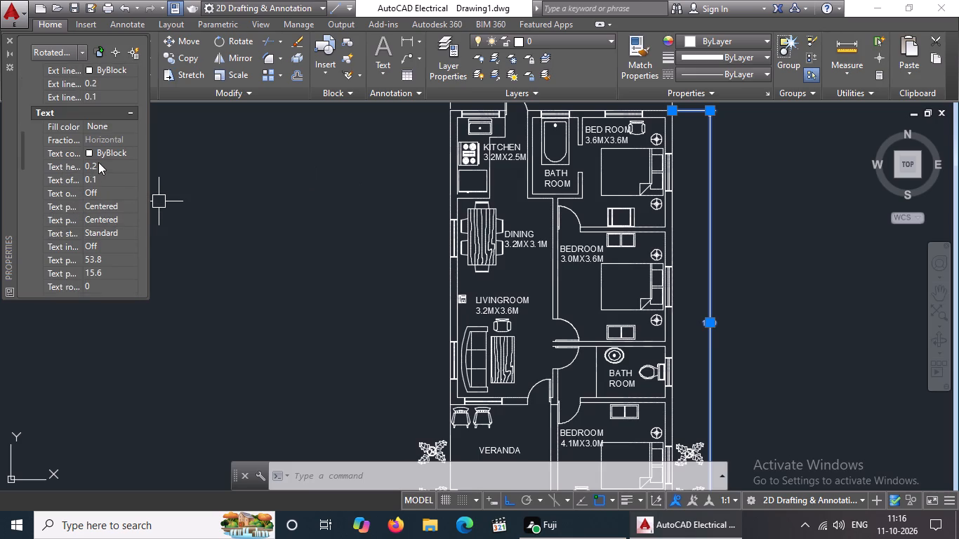
left_click(101, 162)
key("BackSpace")
key("BackSpace")
key("BackSpace")
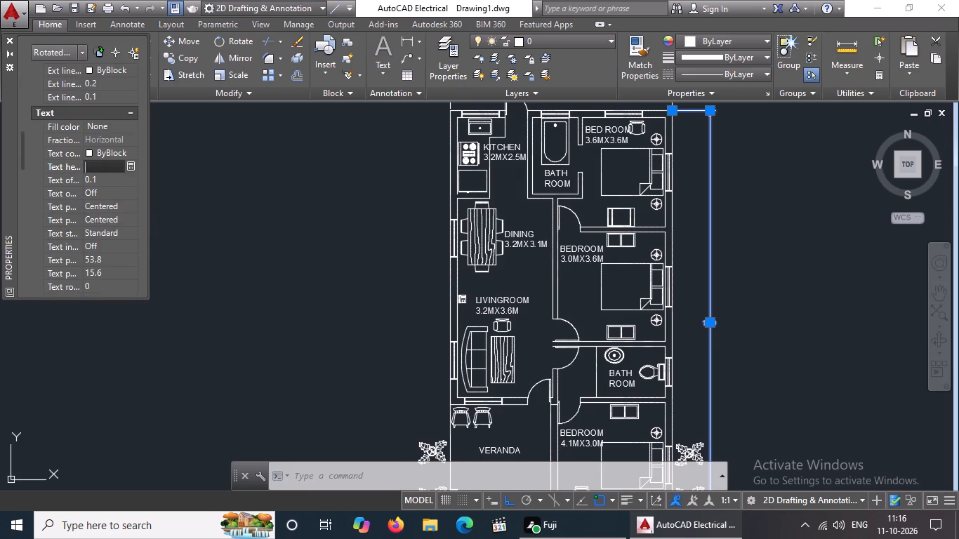
type("0.3")
key("Return")
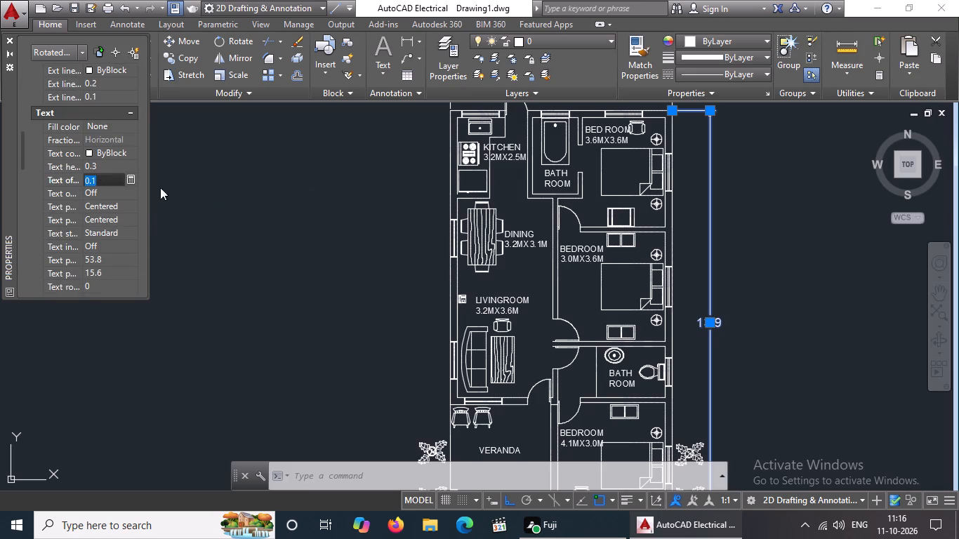
left_click(4, 37)
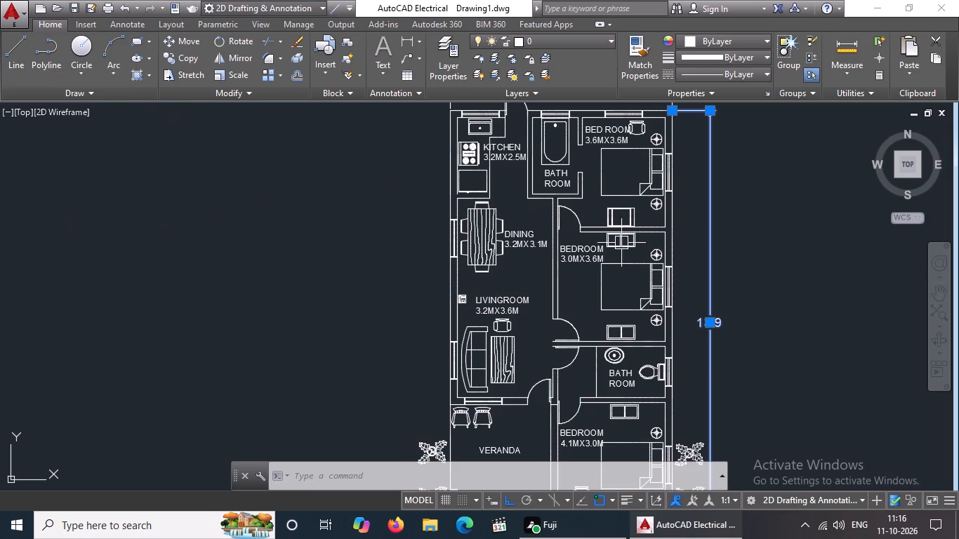
Set the arrow size of the vertical dimension beside the plan to 0.3 and deselect it.
scroll(624, 244, "down", 2)
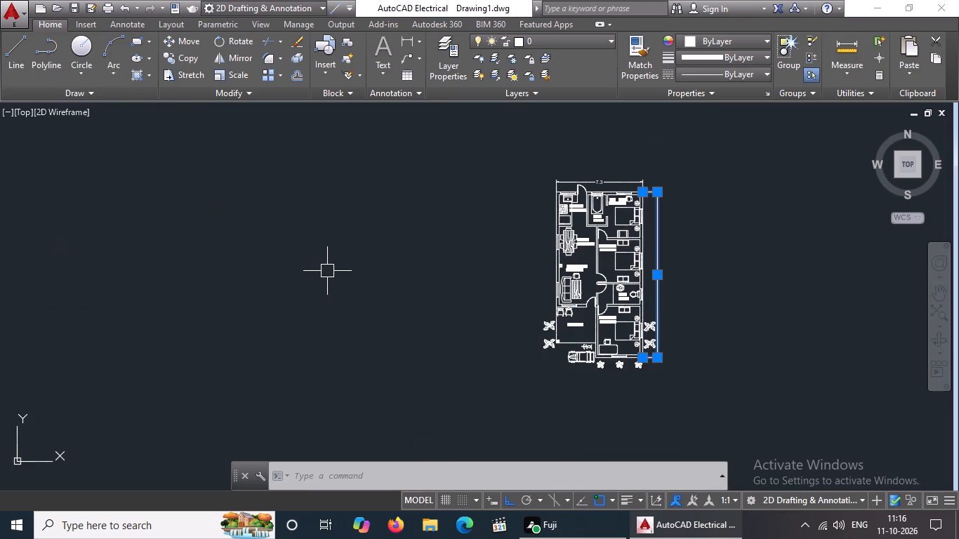
right_click(347, 261)
left_click(390, 481)
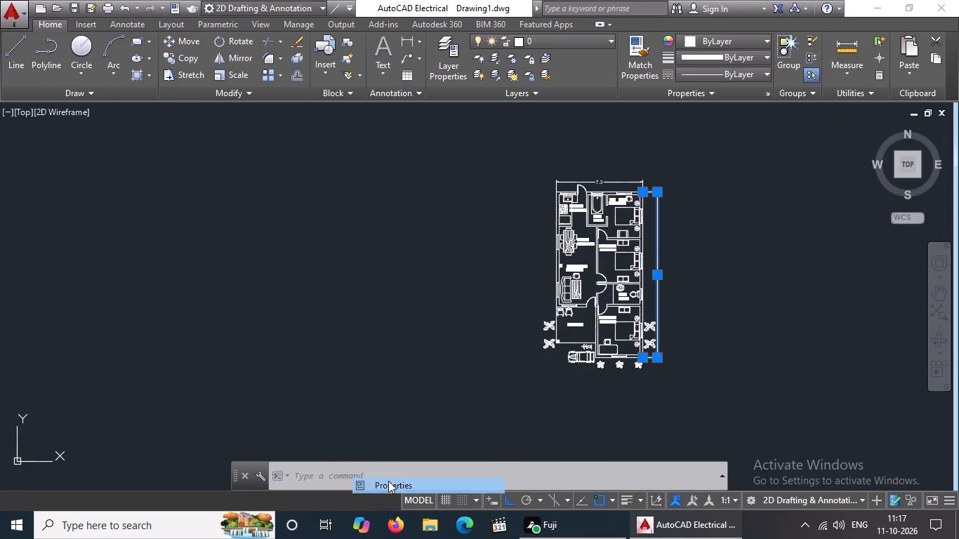
scroll(95, 220, "down", 3)
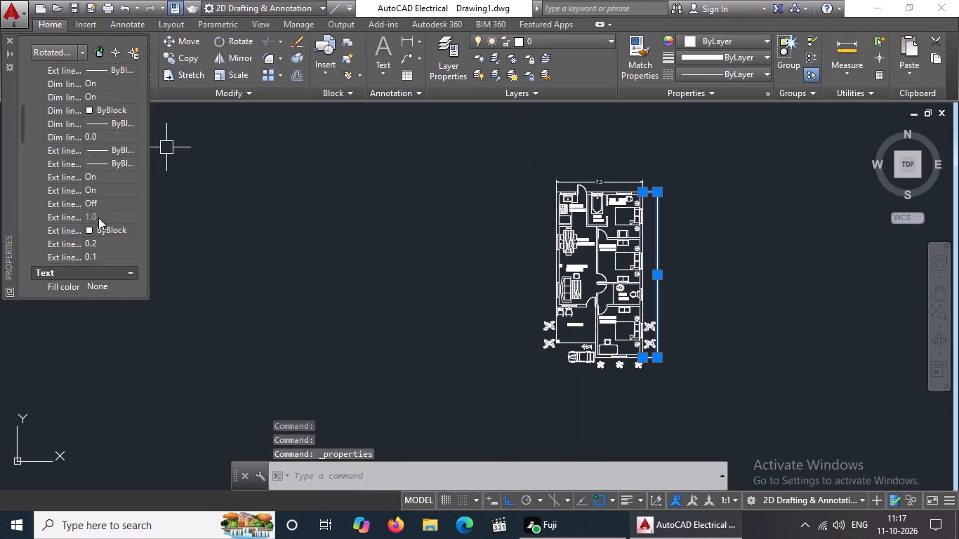
scroll(100, 163, "up", 4)
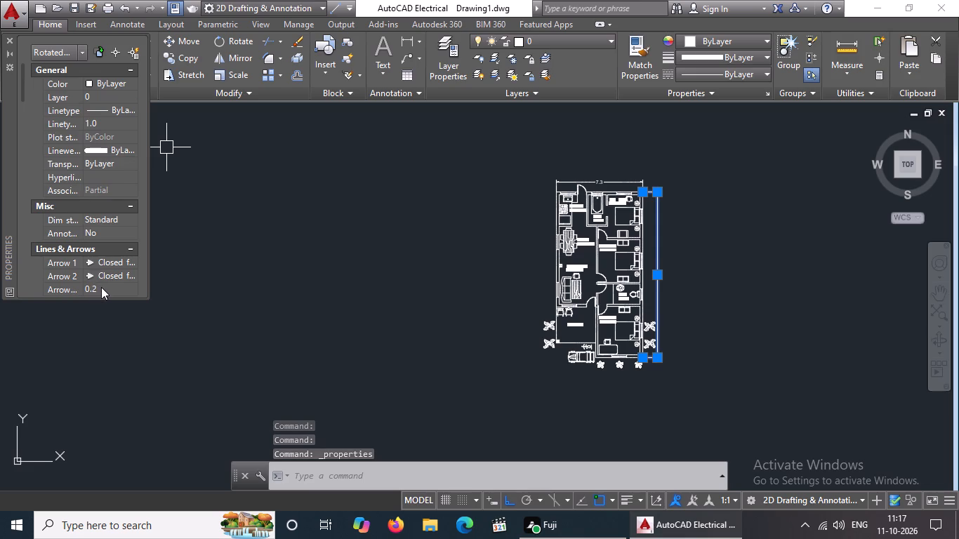
left_click(105, 286)
key("BackSpace")
key("BackSpace")
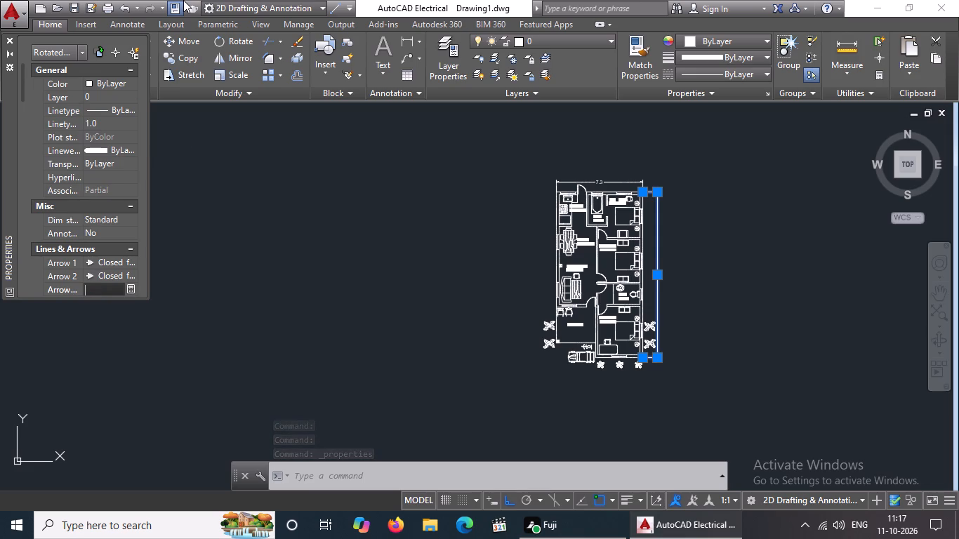
type("0.3")
key("Return")
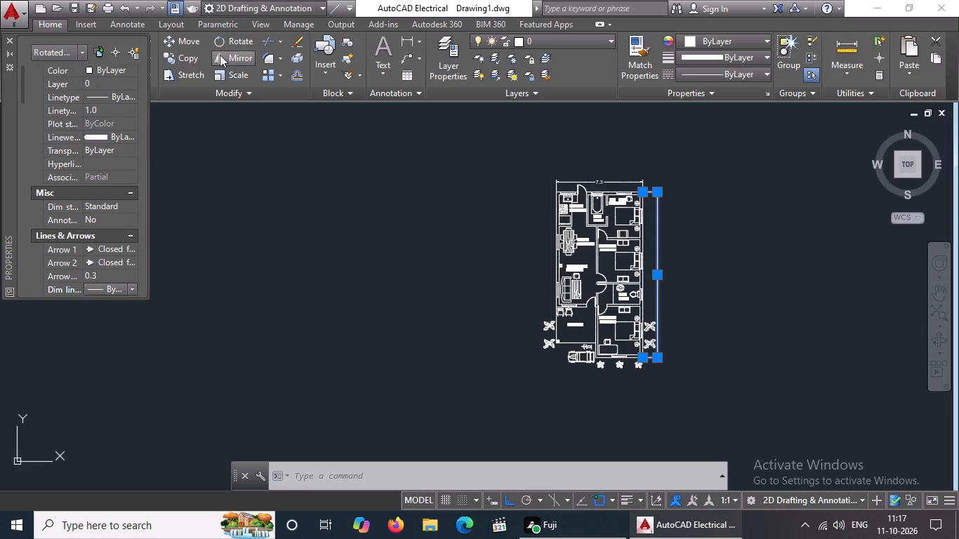
key("Escape")
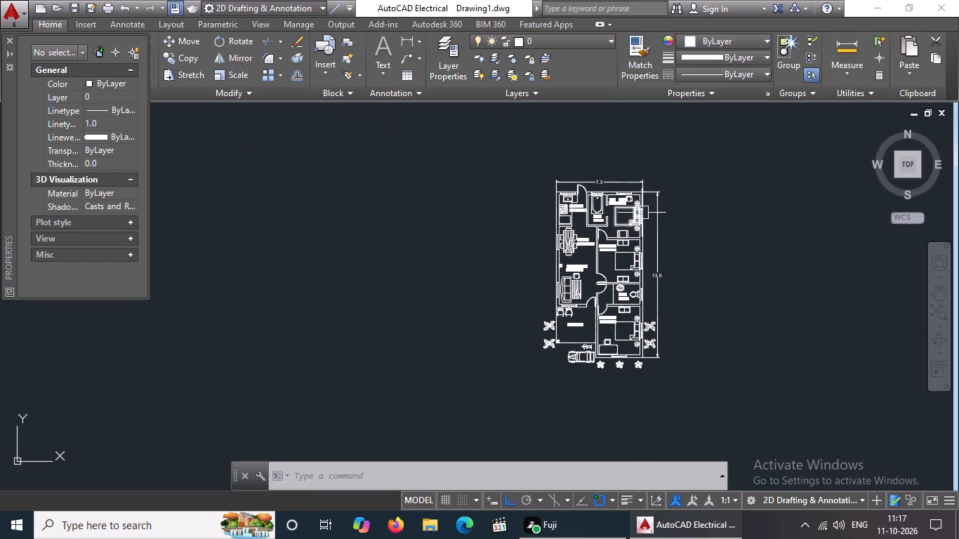
Set the arrow size of the horizontal dimension above the plan to 0.3, close its properties and deselect it.
scroll(641, 210, "up", 1)
left_click(618, 166)
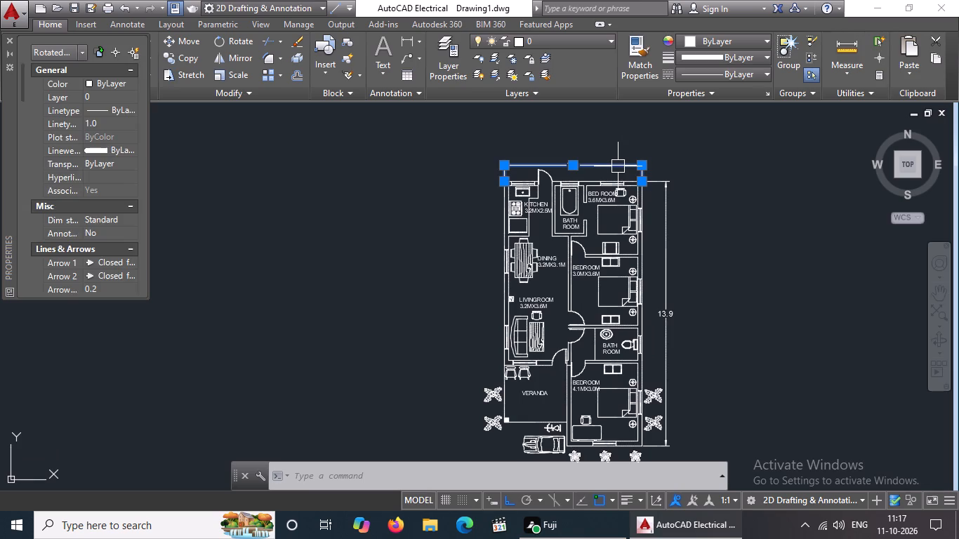
double_click(105, 285)
key("BackSpace")
key("BackSpace")
type("0.3")
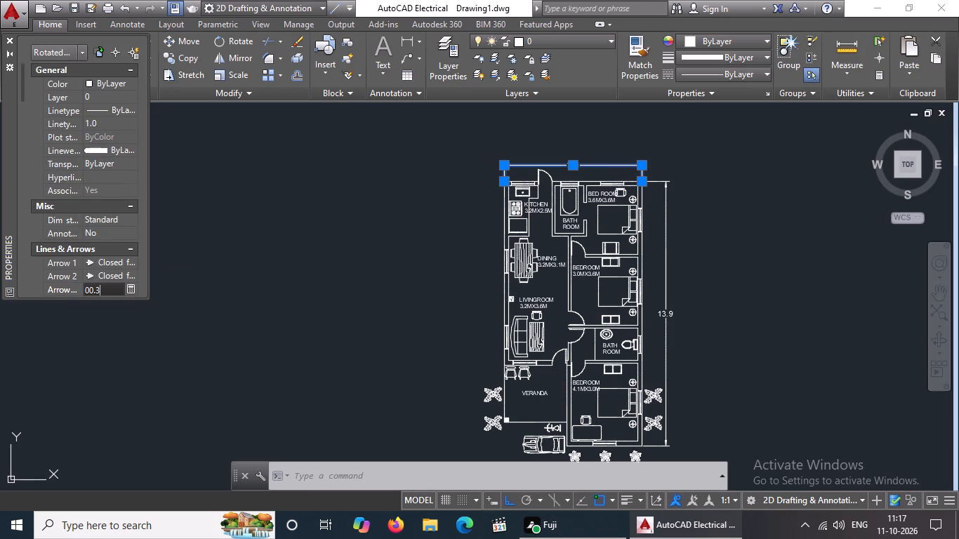
key("Return")
key("Return")
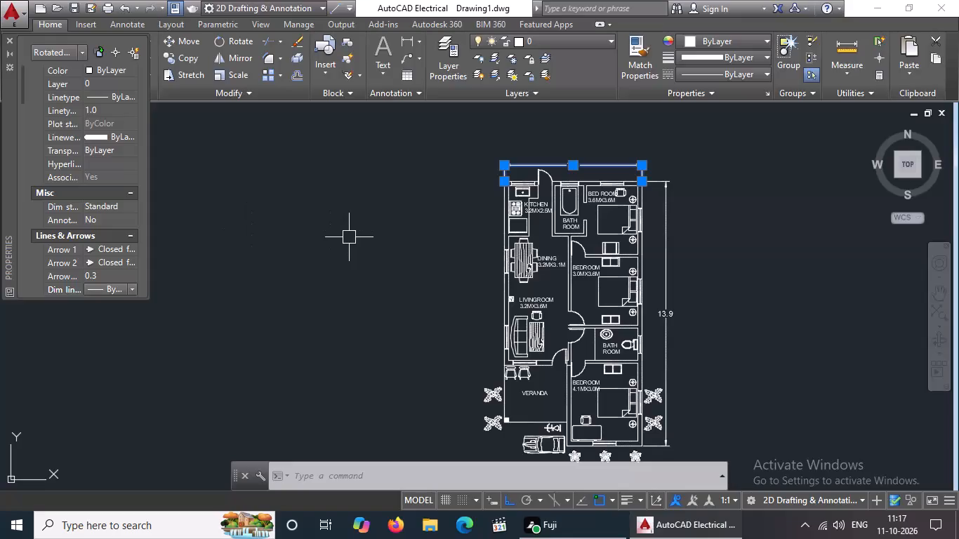
left_click(6, 38)
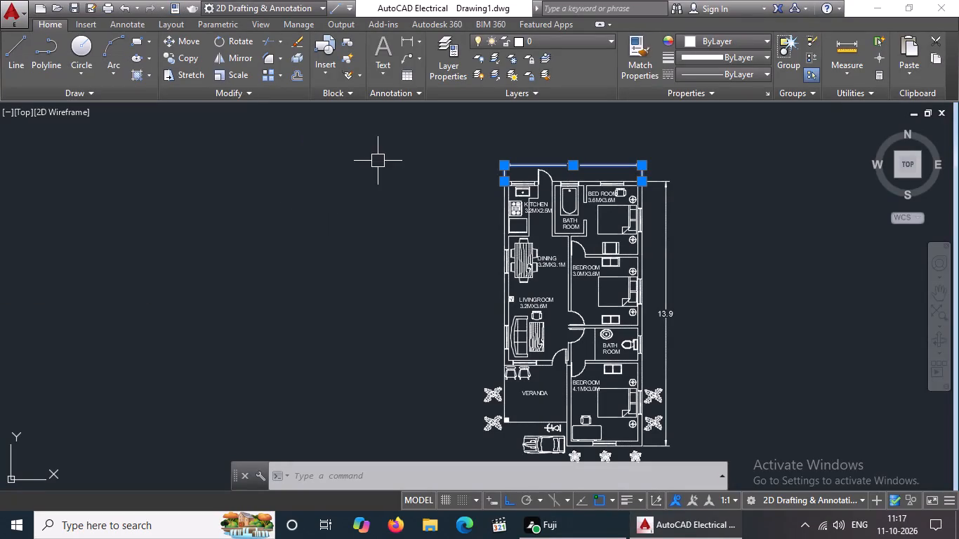
scroll(531, 194, "down", 2)
key("Escape")
key("Escape")
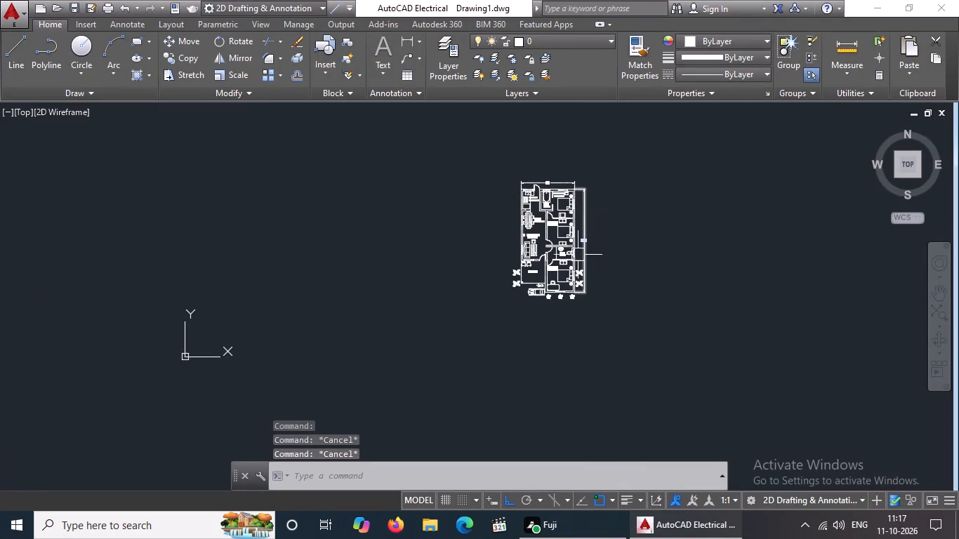
Examine the text and arrows of the two overall dimensions against the whole floor plan.
scroll(577, 278, "up", 2)
middle_click_drag(525, 246, 505, 392)
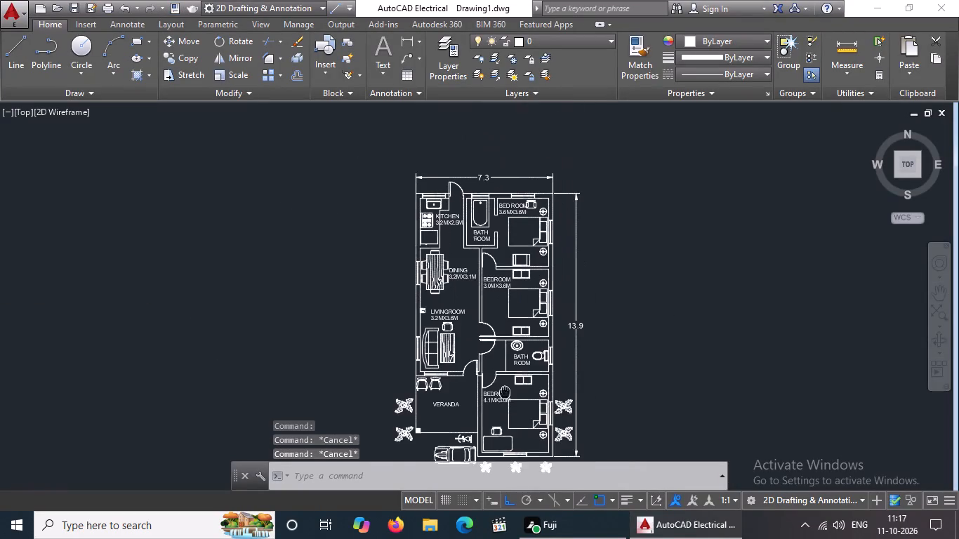
middle_click_drag(505, 392, 503, 394)
scroll(497, 217, "up", 1)
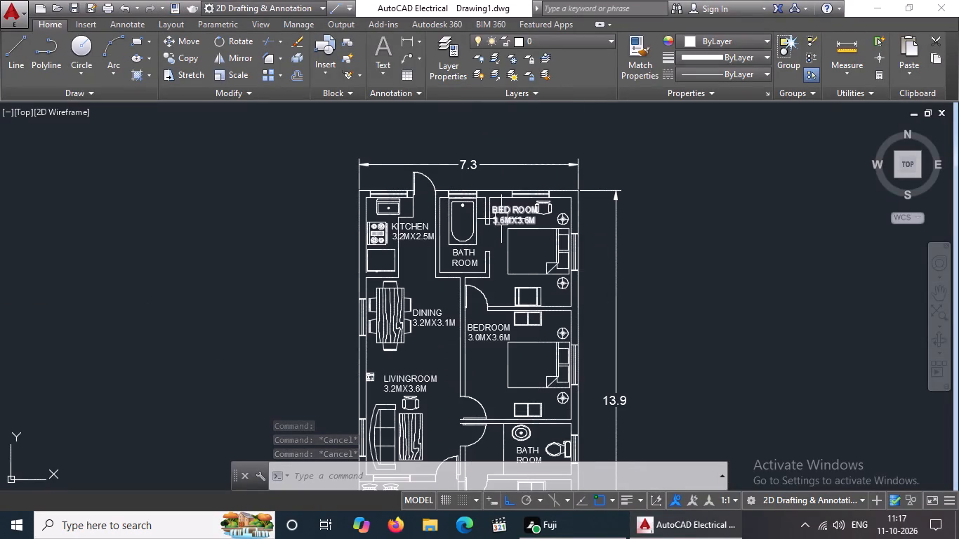
scroll(519, 219, "down", 1)
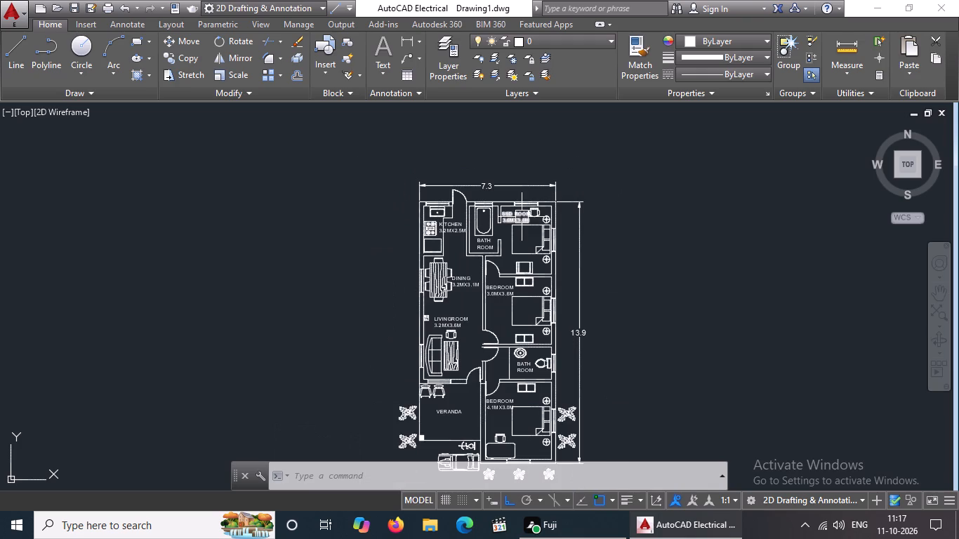
scroll(522, 217, "down", 3)
scroll(548, 274, "up", 3)
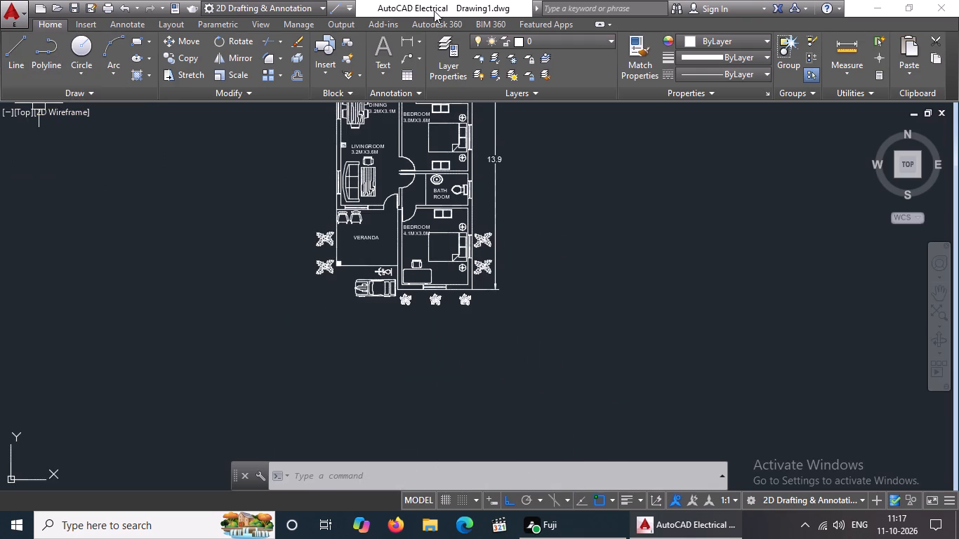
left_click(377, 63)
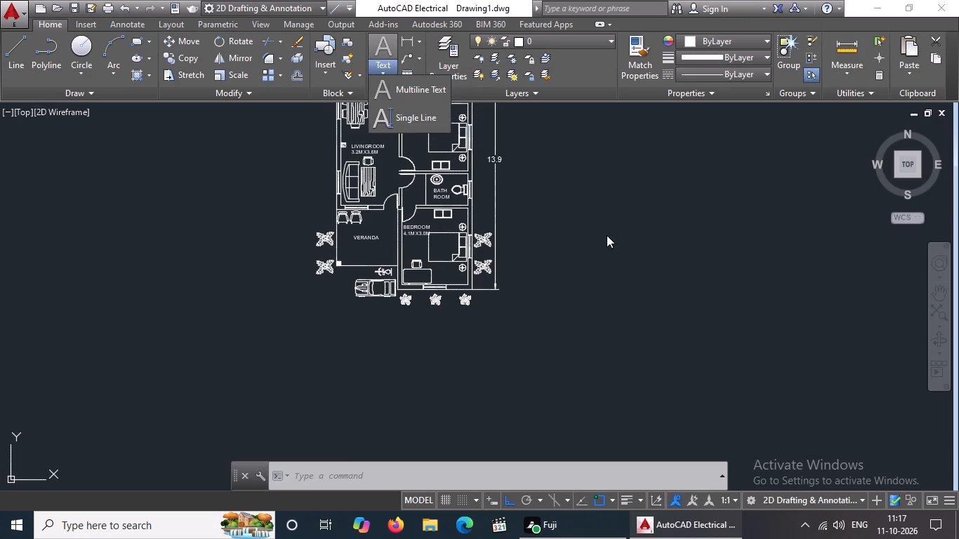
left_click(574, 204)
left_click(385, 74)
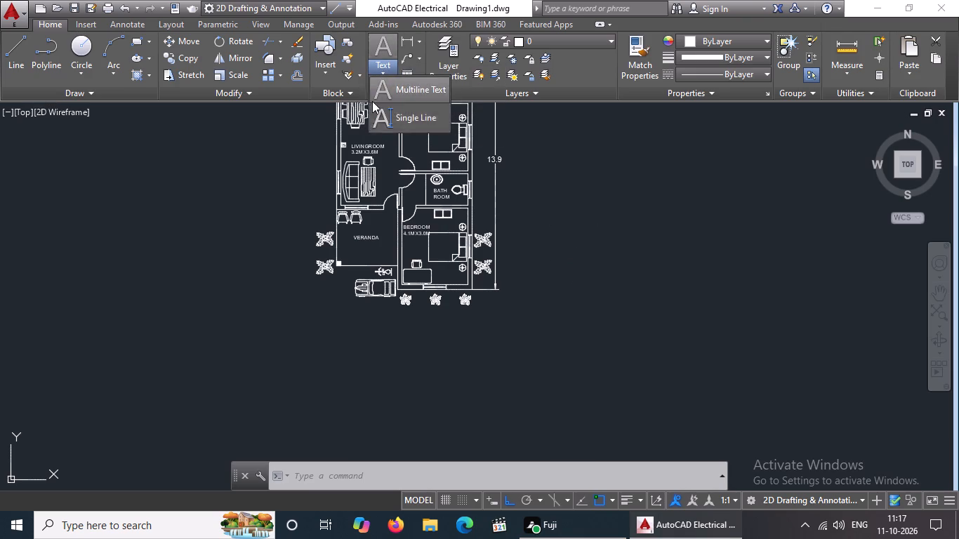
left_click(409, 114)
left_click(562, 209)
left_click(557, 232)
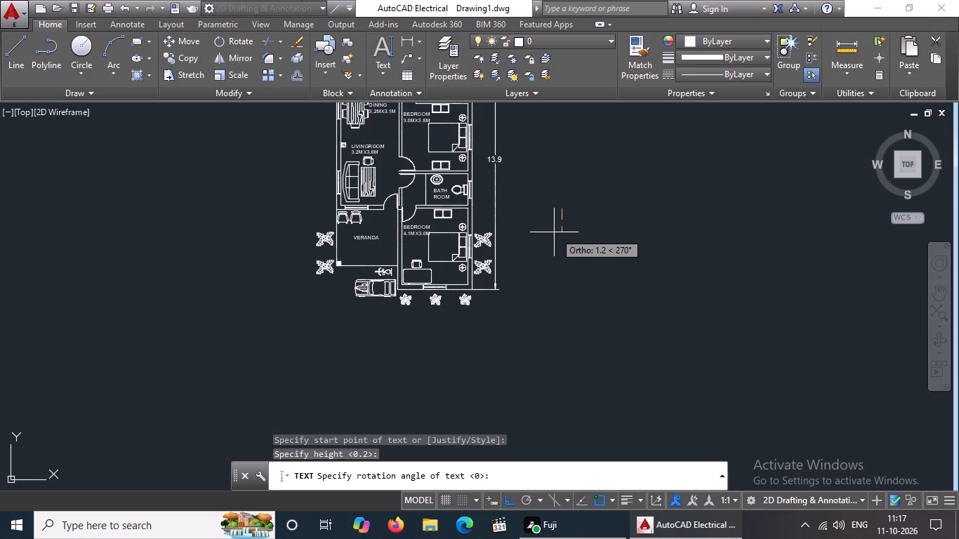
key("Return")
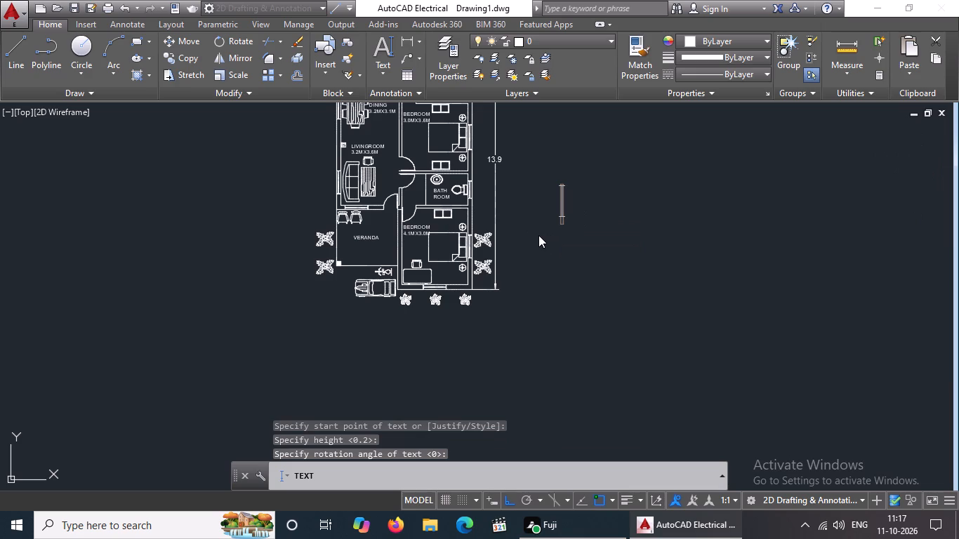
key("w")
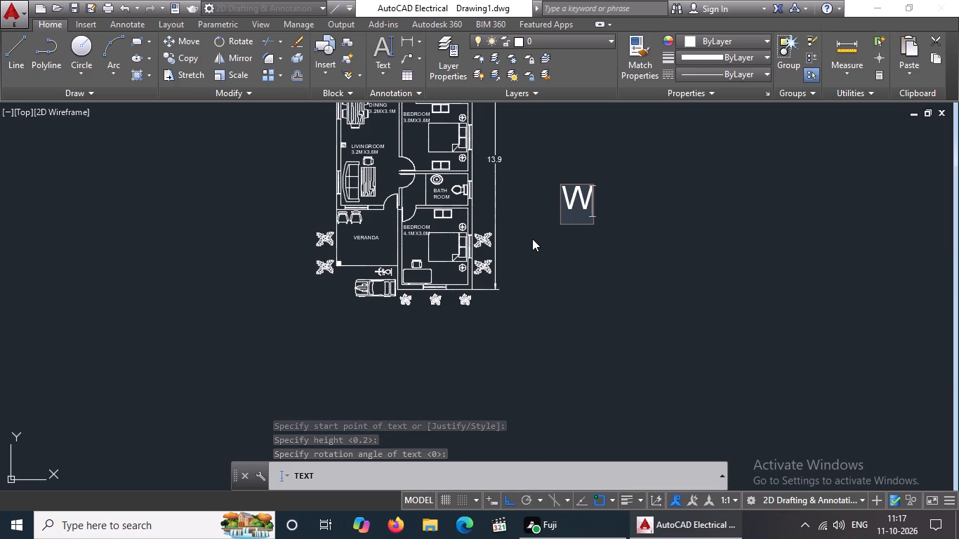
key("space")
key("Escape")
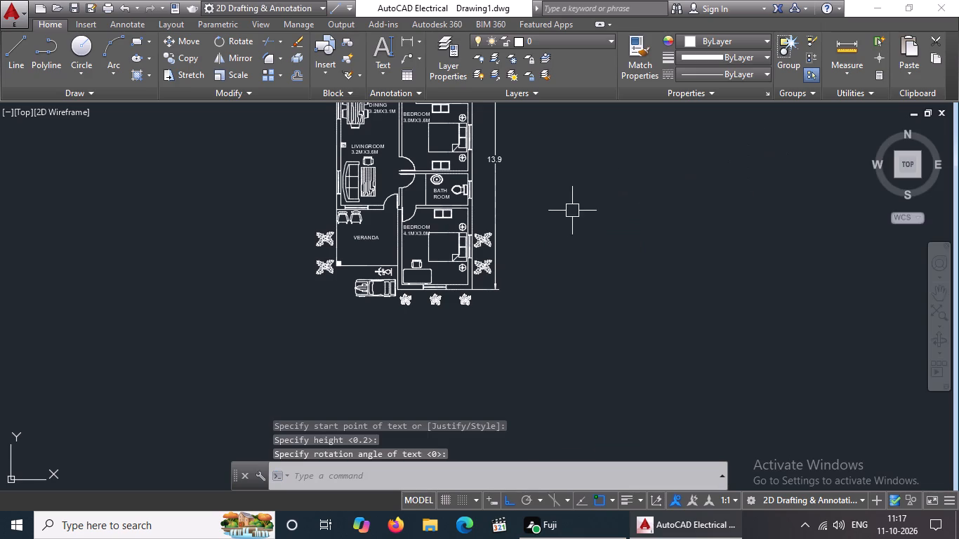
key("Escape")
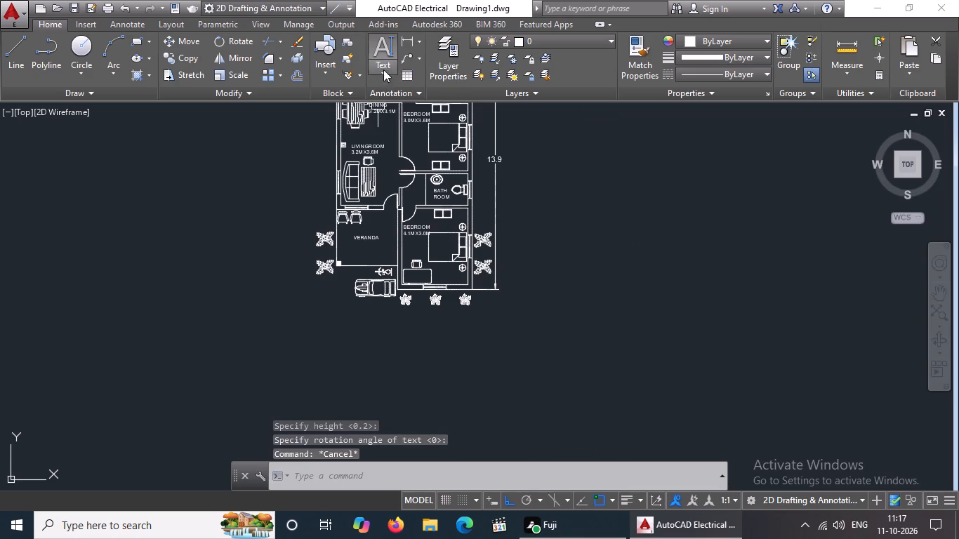
Add the single-line text W in the empty area beside the vertical dimension, rotated to run downward.
left_click(383, 69)
left_click_drag(420, 121, 432, 117)
left_click(555, 183)
left_click(558, 204)
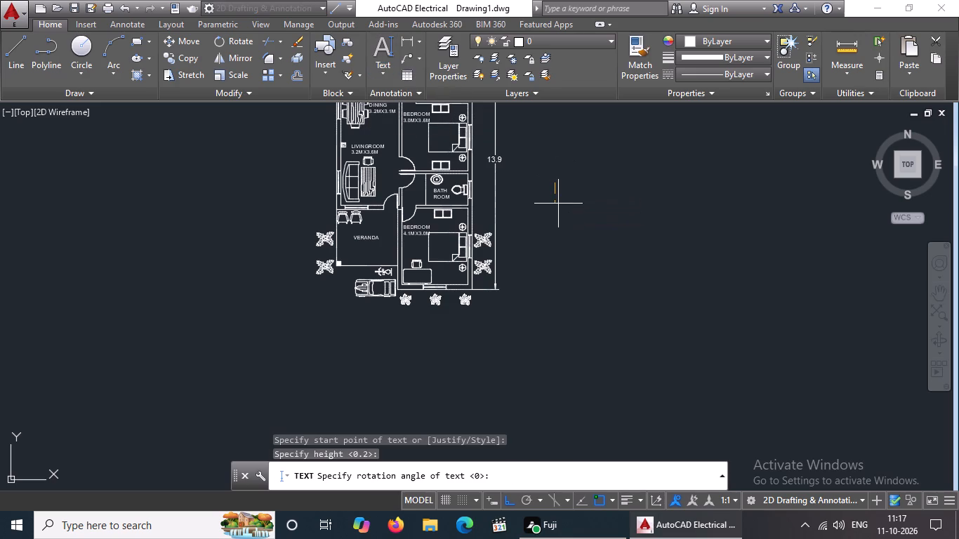
left_click(559, 204)
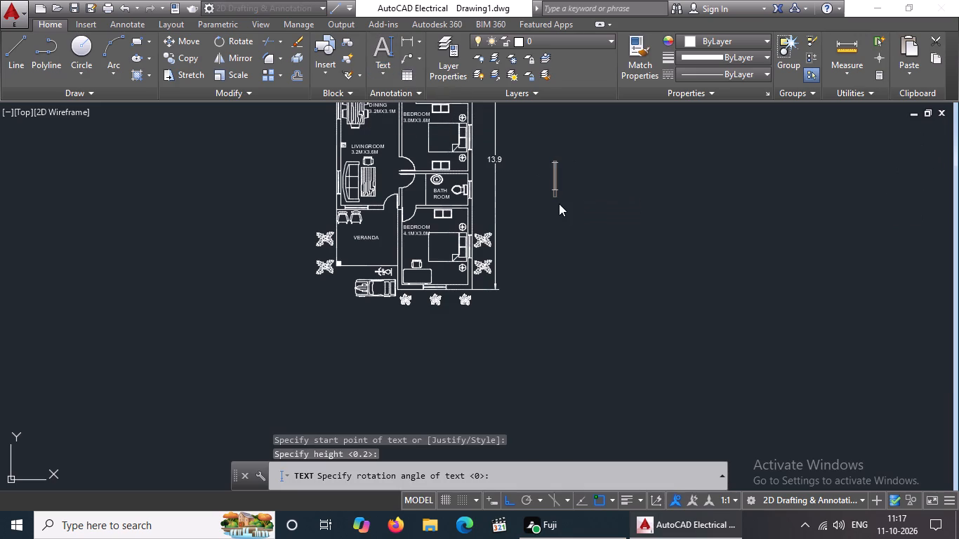
key("w")
key("Return")
key("Return")
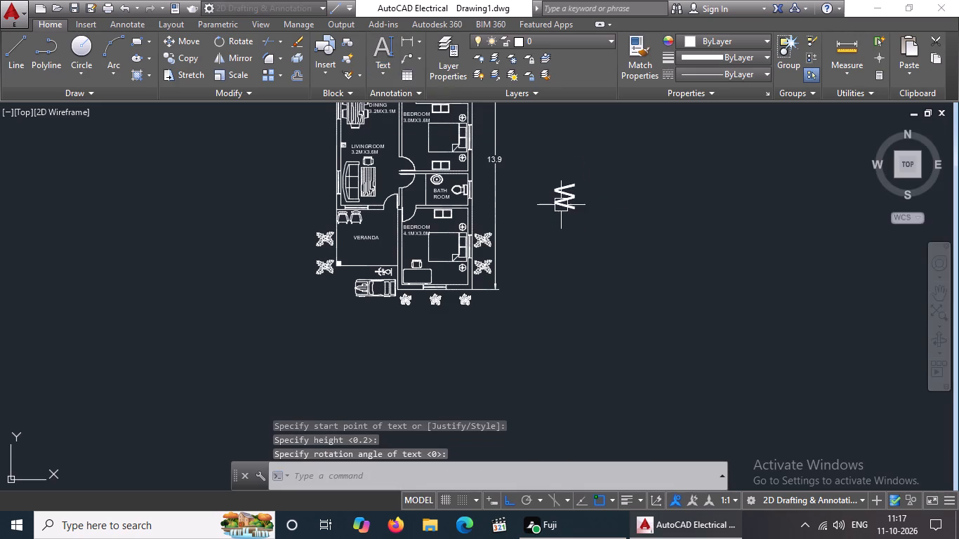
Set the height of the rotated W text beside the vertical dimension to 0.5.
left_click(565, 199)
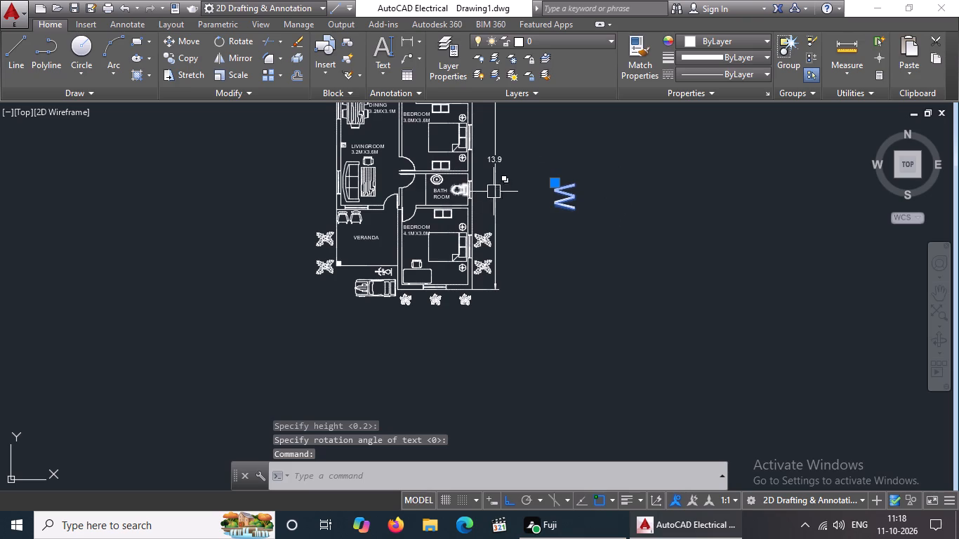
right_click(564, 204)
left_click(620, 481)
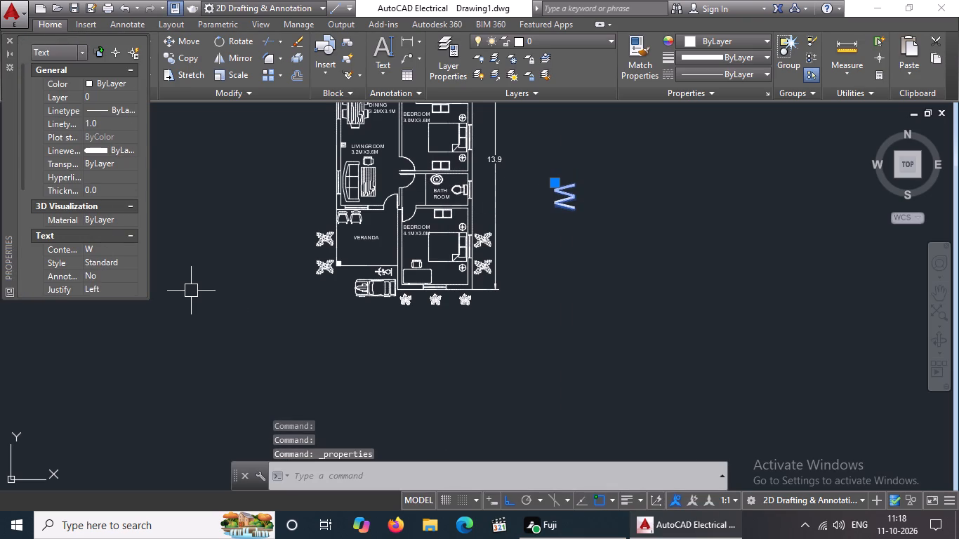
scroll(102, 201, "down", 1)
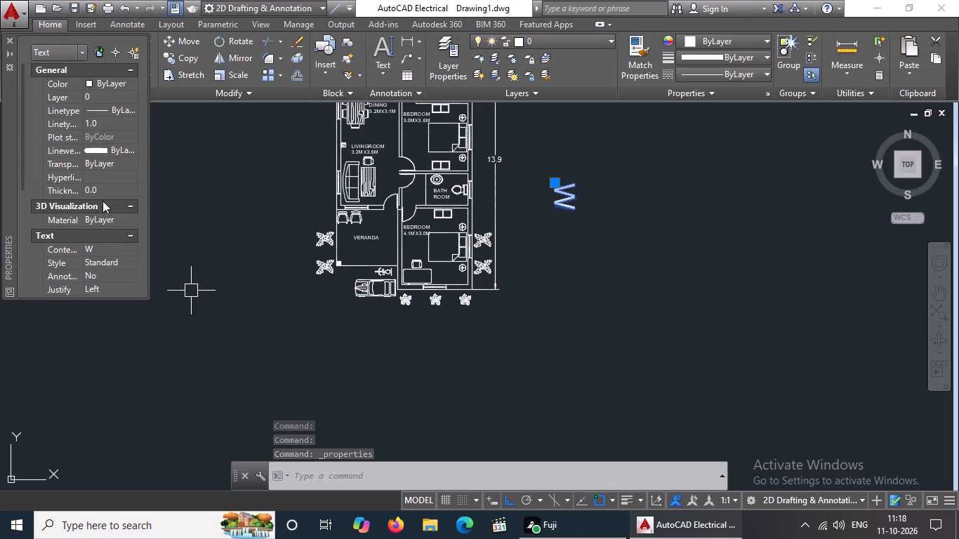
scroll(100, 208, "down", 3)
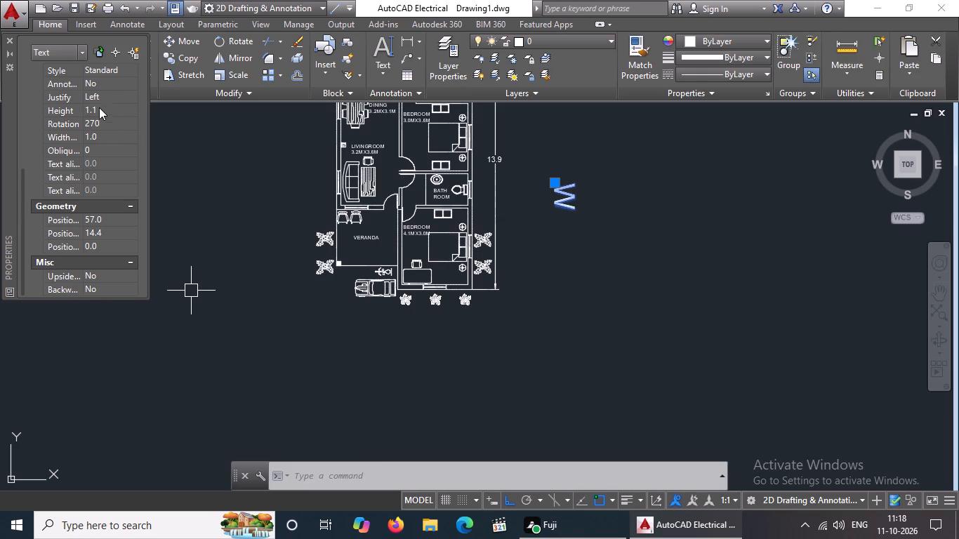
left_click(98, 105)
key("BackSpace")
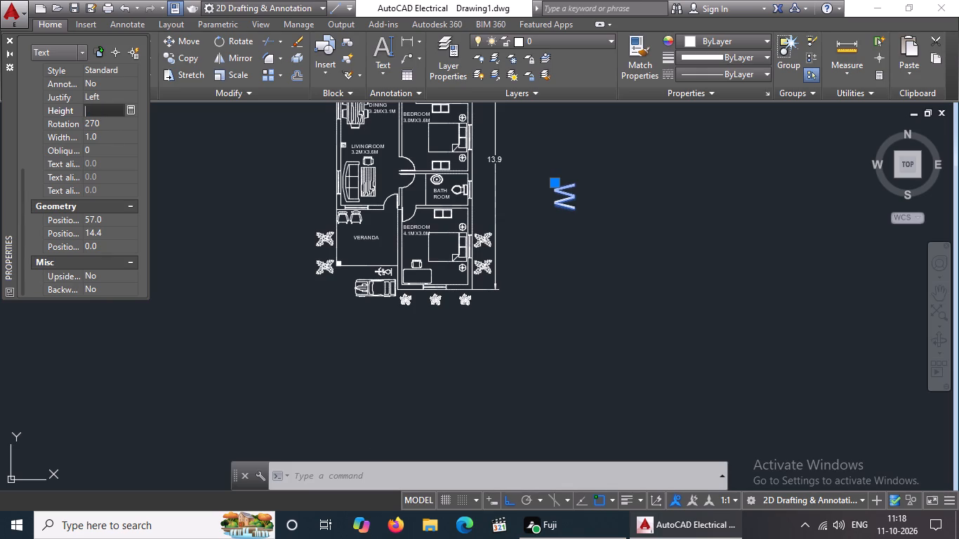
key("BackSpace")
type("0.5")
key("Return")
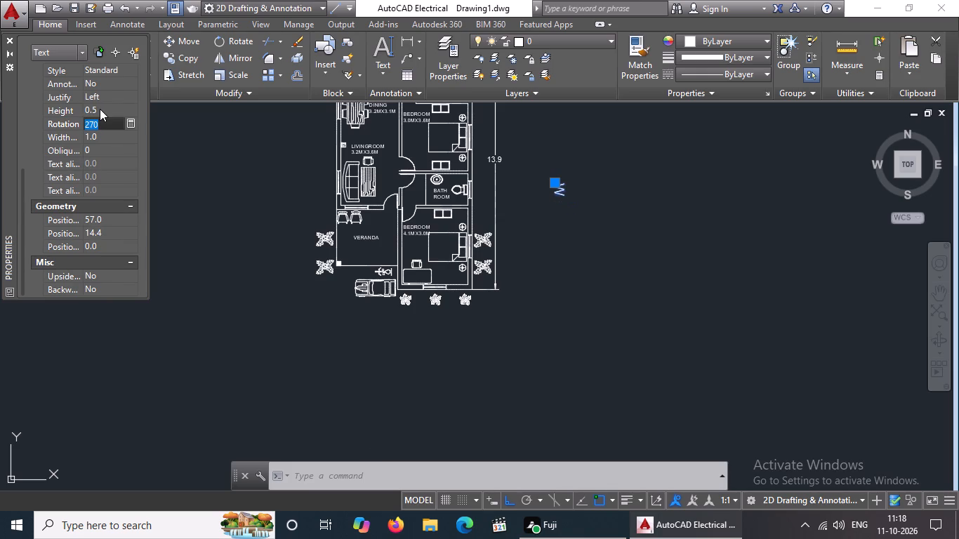
Set the W text's height to 0.3, close its properties and deselect it.
left_click(108, 106)
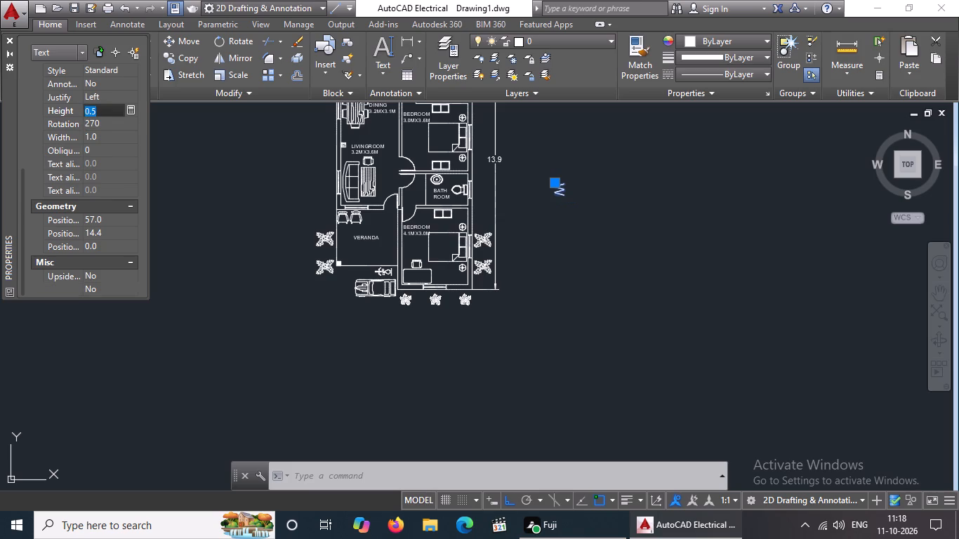
key("BackSpace")
key("BackSpace")
key("BackSpace")
type("0.3")
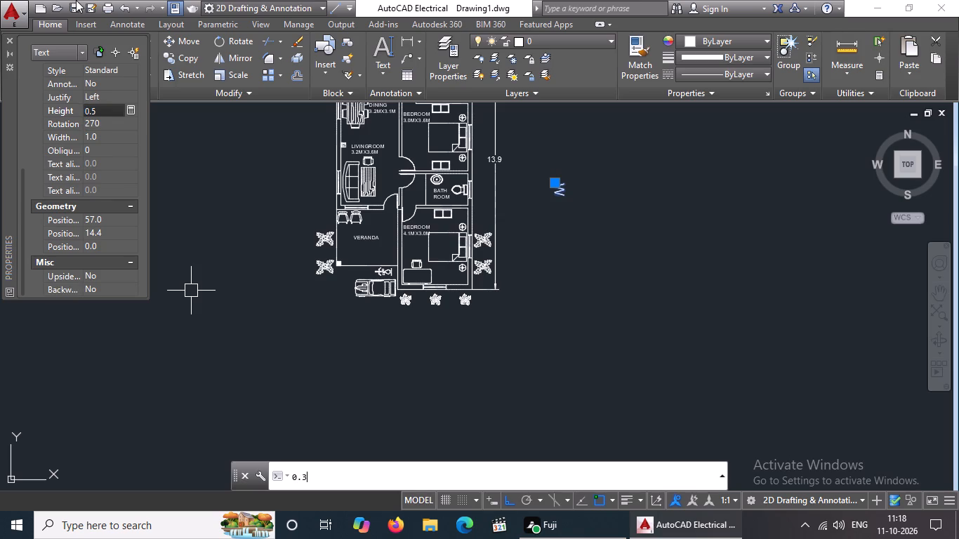
key("Return")
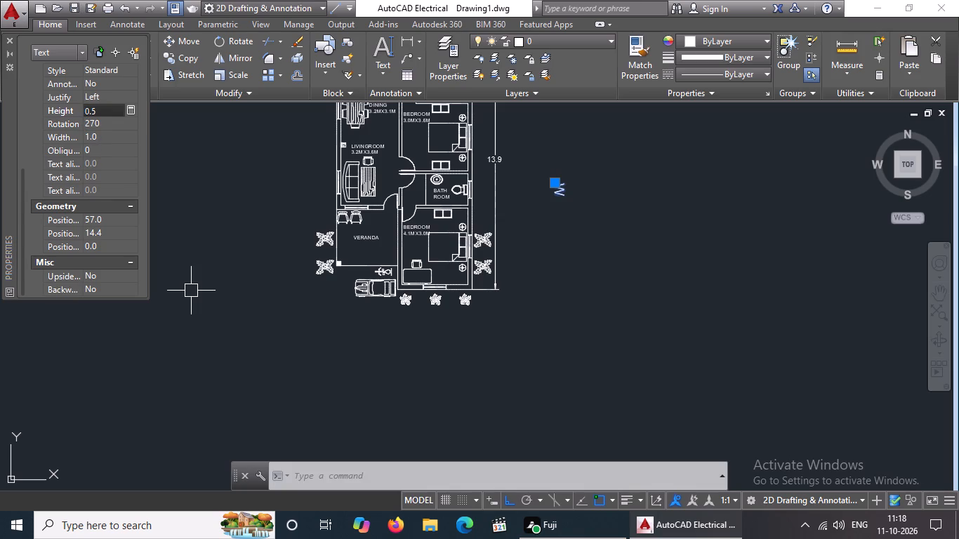
left_click(106, 112)
key("BackSpace")
key("BackSpace")
key("BackSpace")
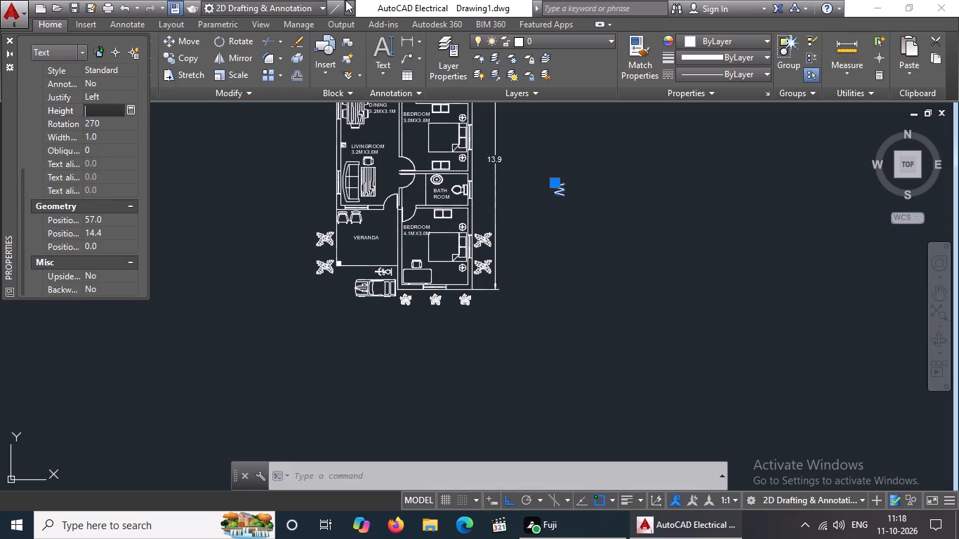
type("0.3")
key("Return")
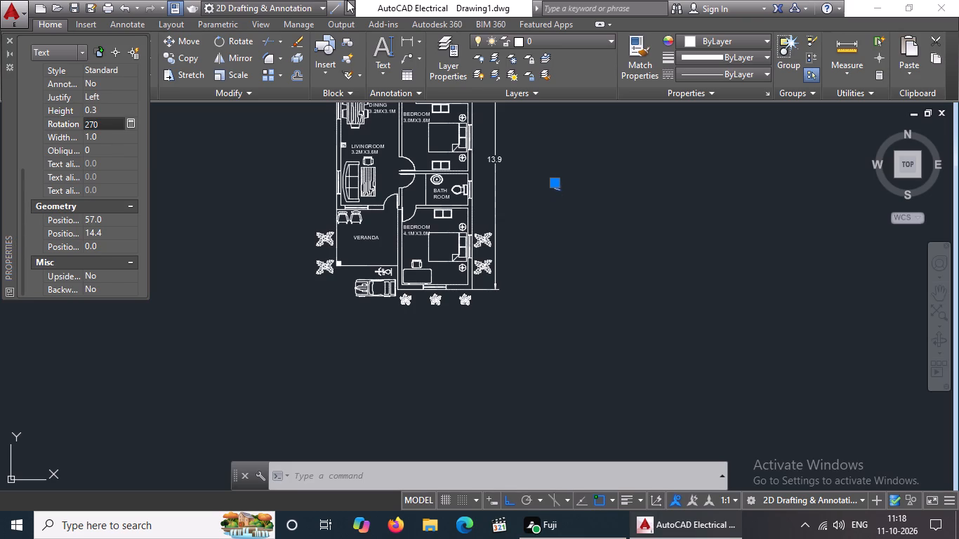
left_click(6, 41)
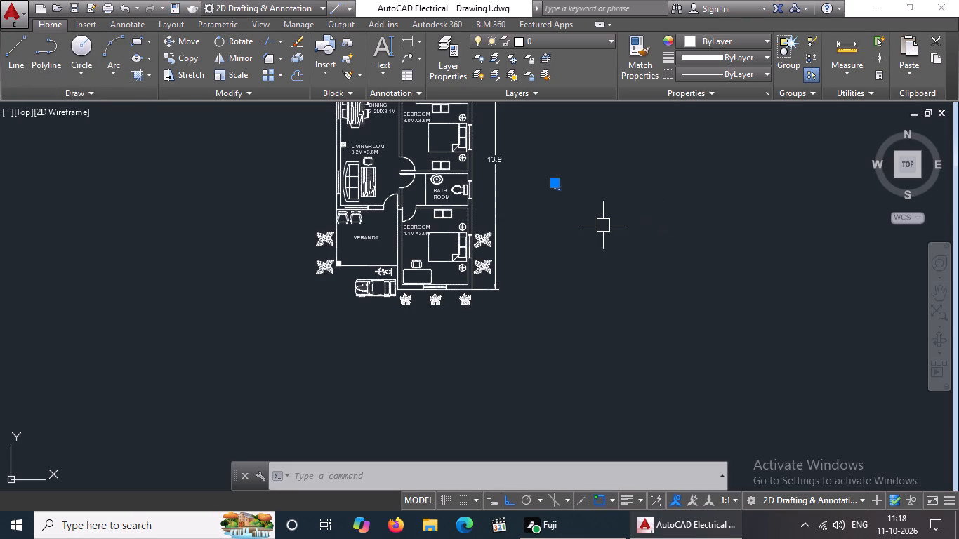
key("Escape")
Move the W text, with Ortho off, to just outside the exterior side window of the 3.6MX3.6M bedroom.
scroll(555, 175, "up", 2)
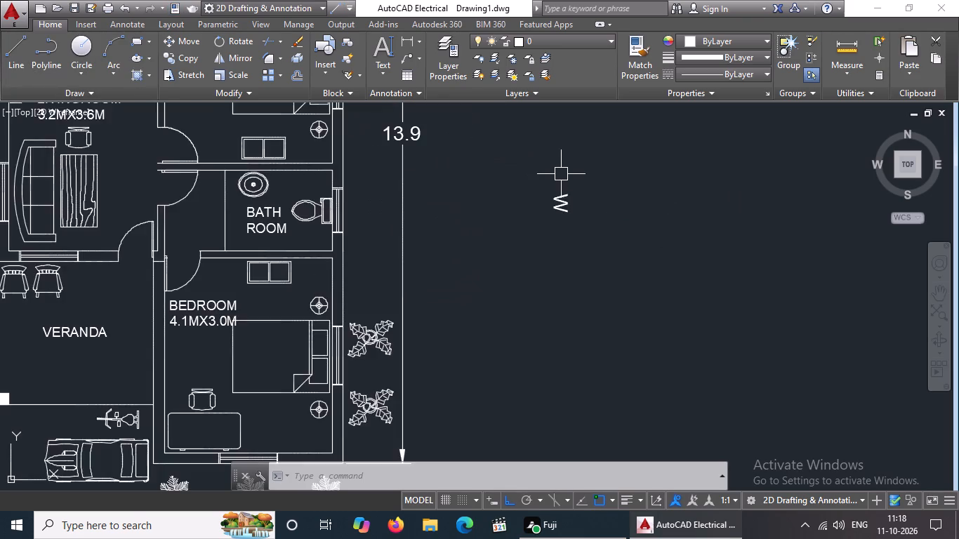
scroll(567, 172, "up", 2)
left_click(524, 212)
left_click(578, 291)
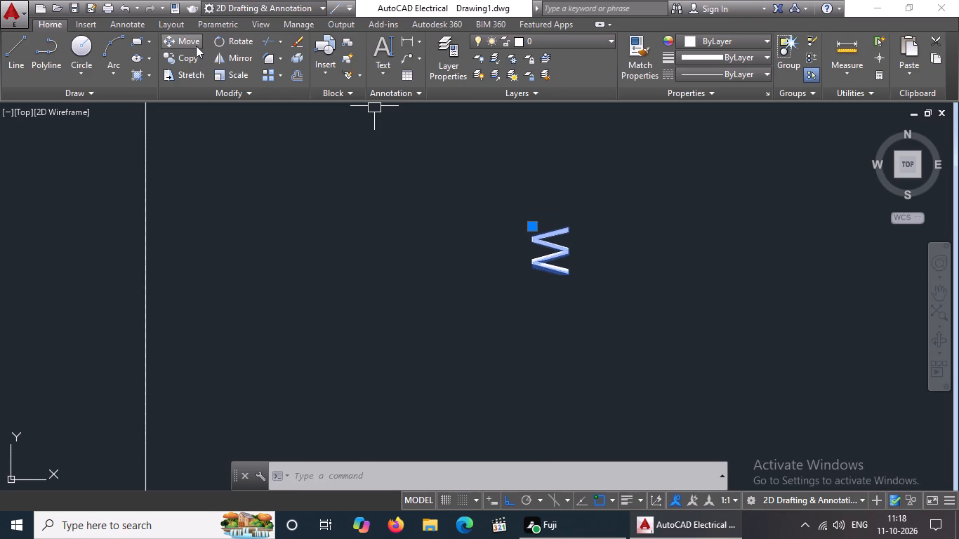
left_click(197, 41)
scroll(475, 169, "down", 2)
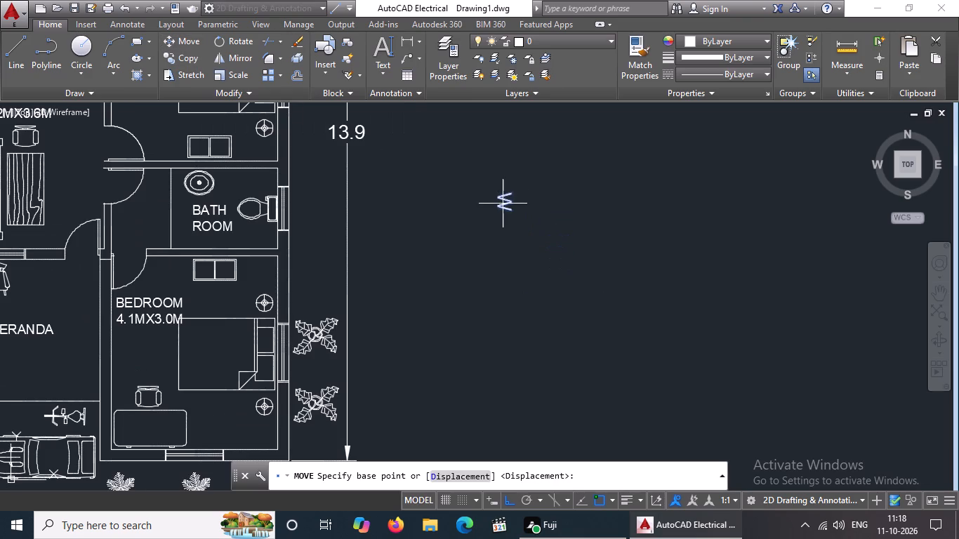
left_click(509, 199)
scroll(447, 239, "down", 4)
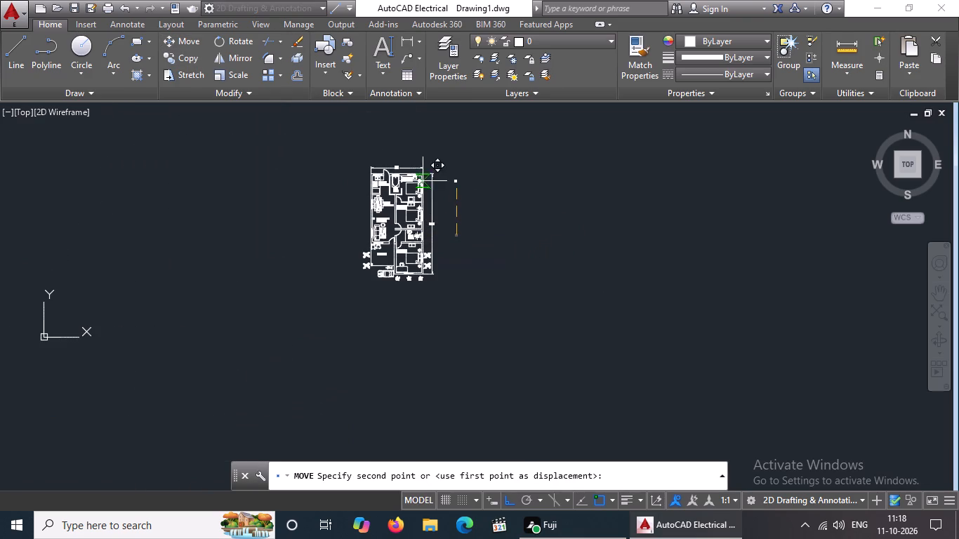
scroll(423, 180, "up", 5)
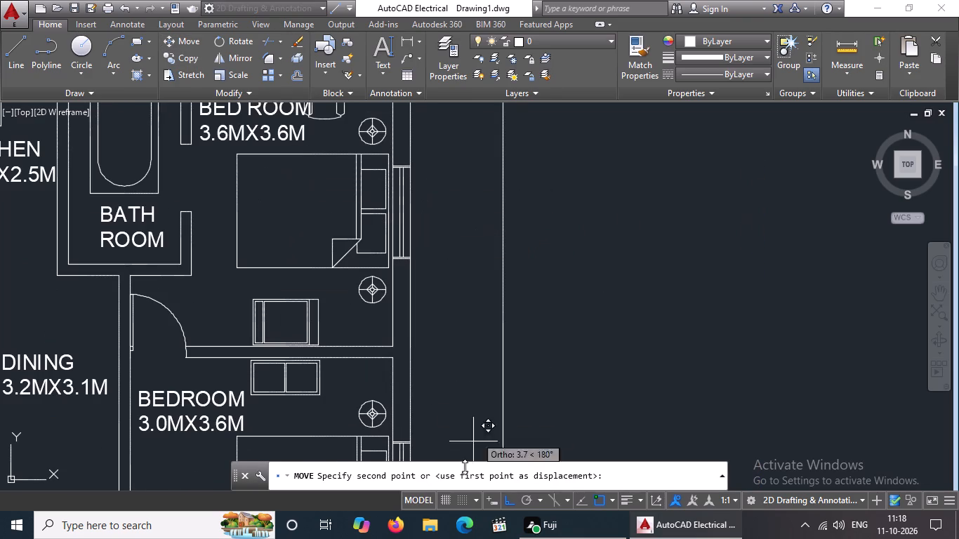
left_click(509, 500)
scroll(418, 279, "down", 3)
scroll(421, 258, "up", 3)
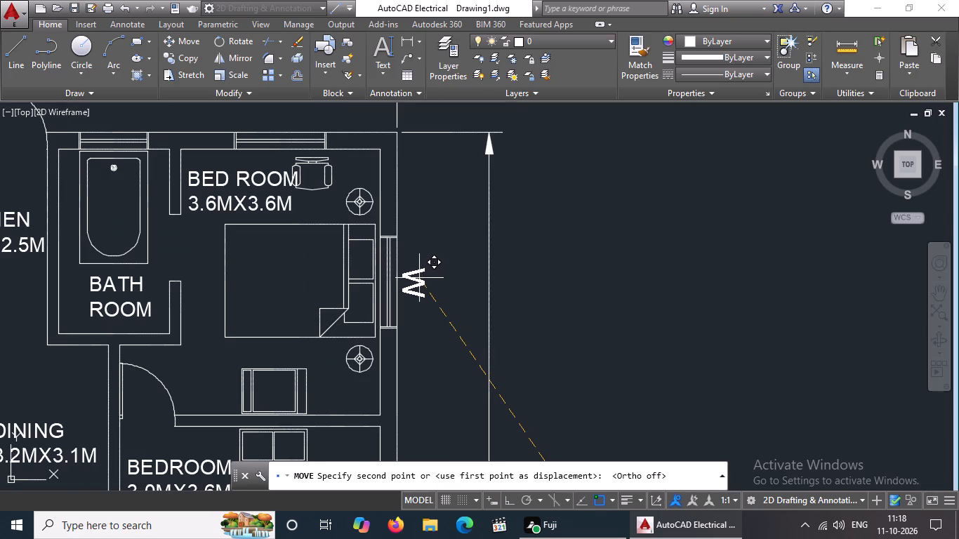
left_click(419, 278)
With Ortho on, copy the W text about 3.8 straight down to beside the window of the 3.0MX3.6M bedroom.
scroll(466, 292, "down", 3)
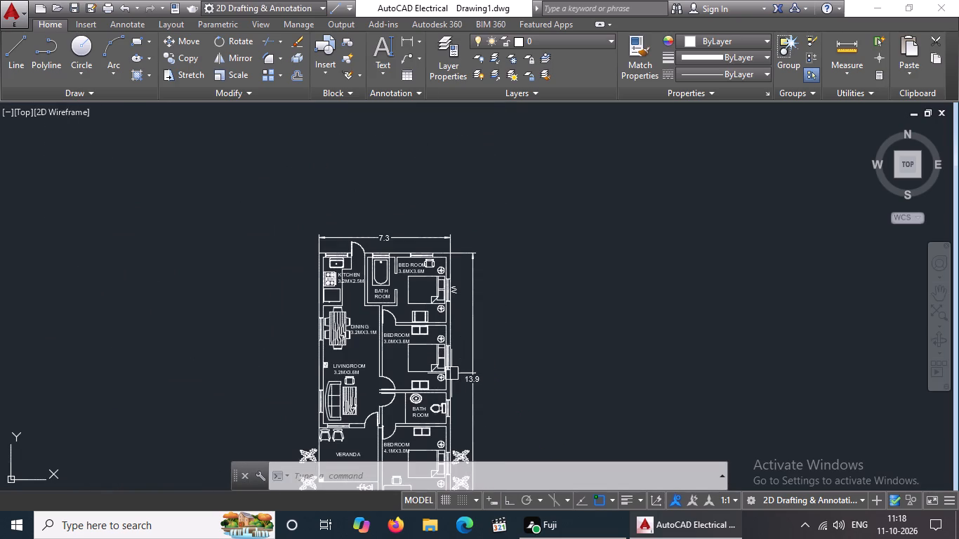
scroll(456, 361, "up", 3)
scroll(452, 206, "down", 2)
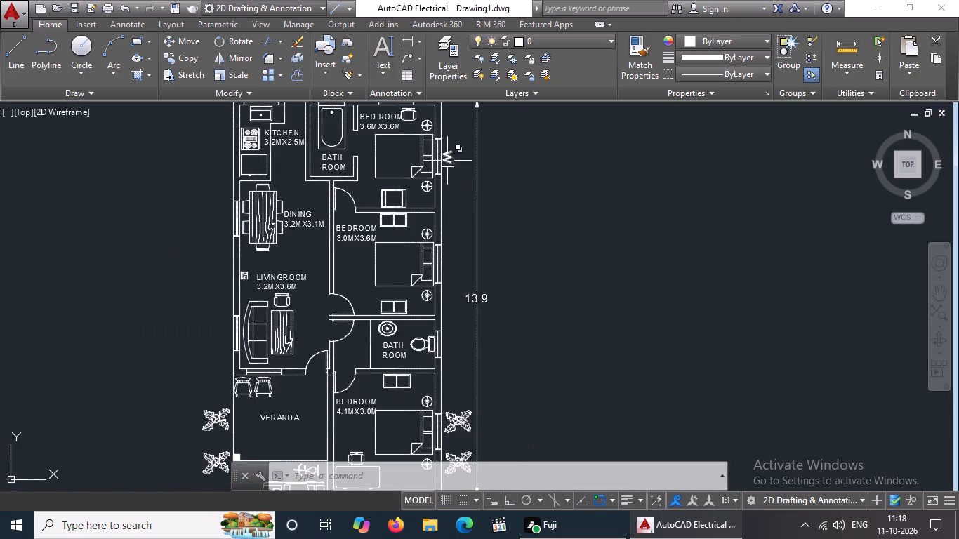
scroll(447, 161, "up", 2)
left_click(446, 152)
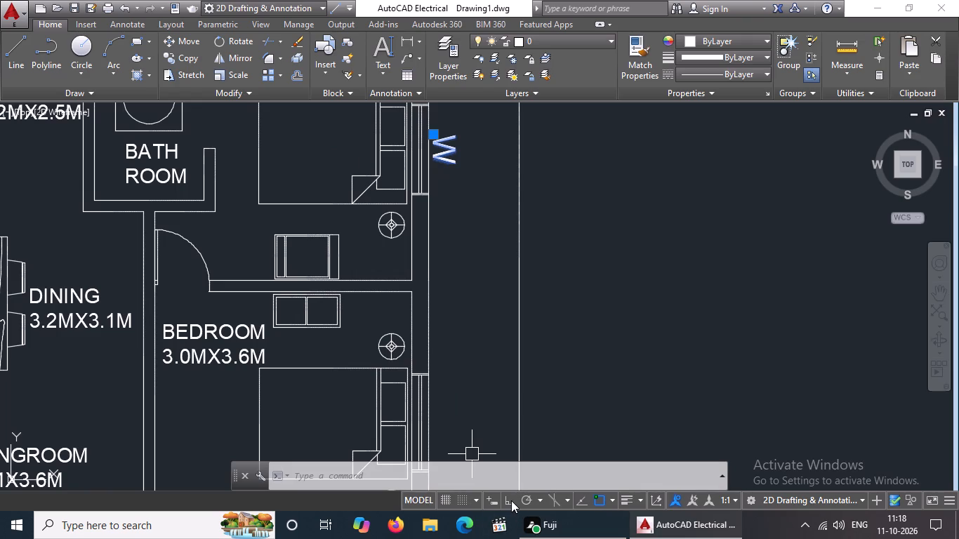
left_click(511, 500)
left_click(182, 54)
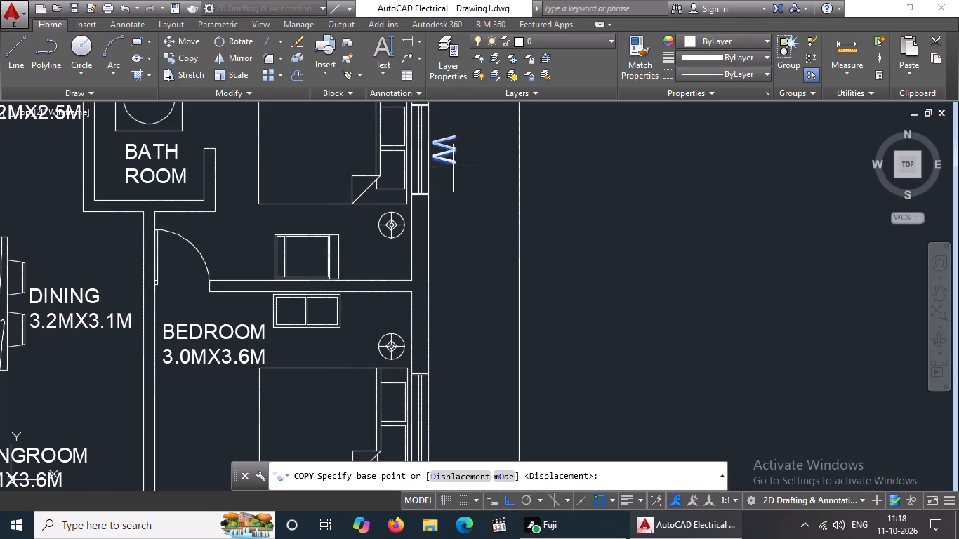
left_click(450, 147)
scroll(455, 262, "down", 1)
scroll(451, 345, "up", 3)
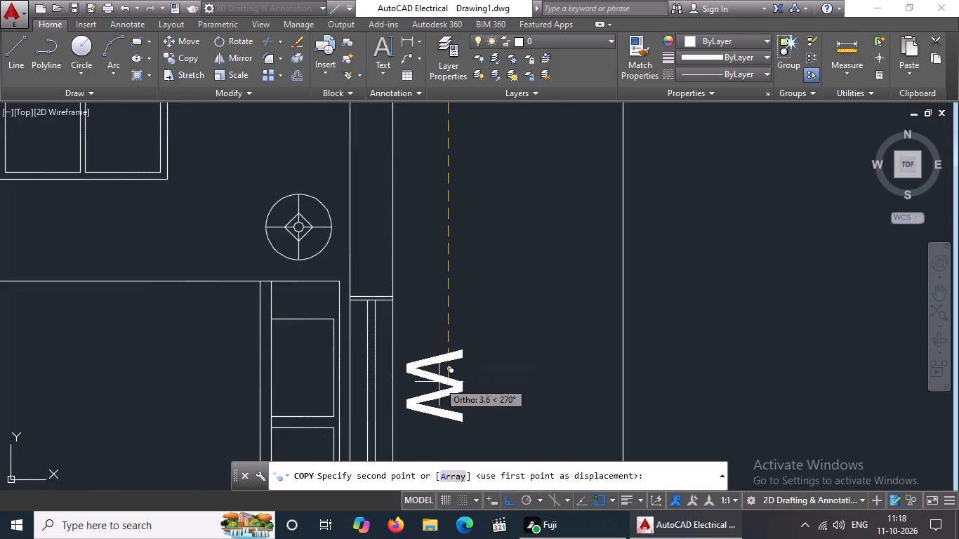
scroll(449, 365, "down", 3)
scroll(456, 360, "up", 4)
scroll(474, 363, "down", 2)
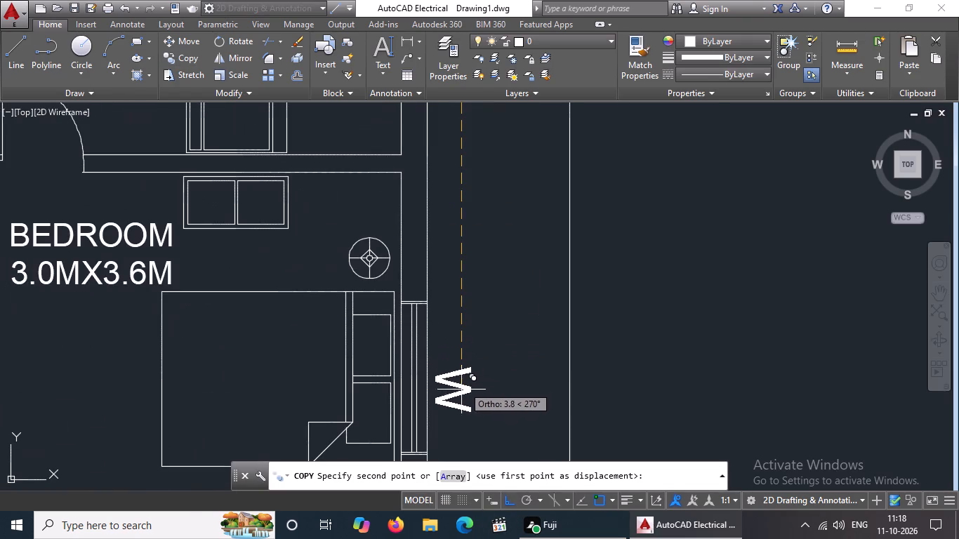
left_click(460, 381)
Place another copy of the W about 9.7 below the original, beside the side window of the 4.1MX3.0M bedroom.
scroll(463, 374, "down", 4)
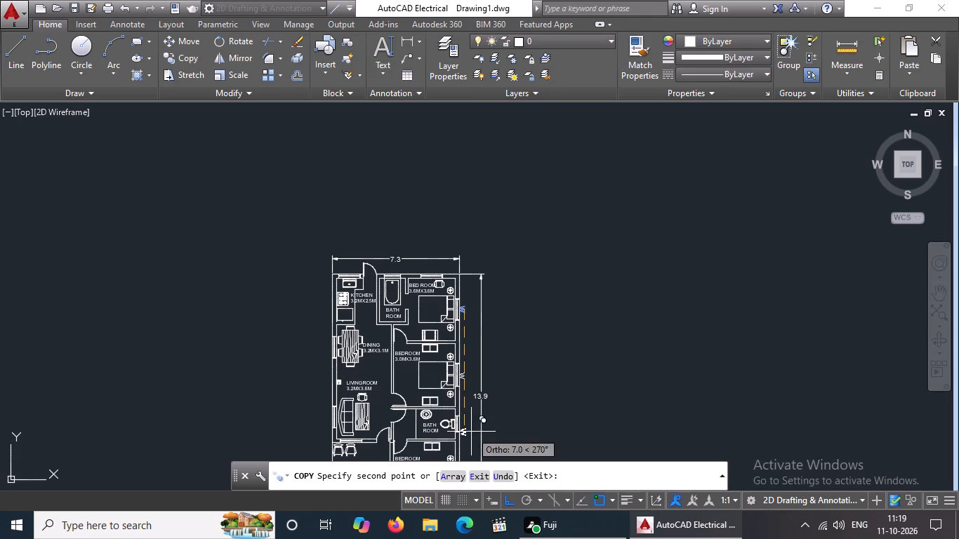
scroll(479, 415, "down", 2)
middle_click_drag(475, 444, 476, 356)
scroll(475, 444, "up", 1)
scroll(468, 328, "up", 2)
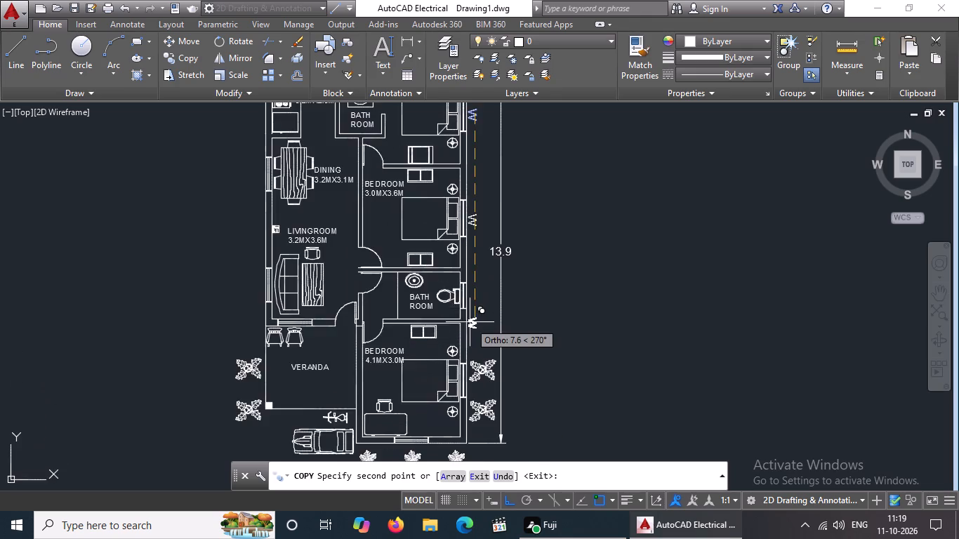
scroll(470, 322, "up", 2)
scroll(474, 317, "down", 3)
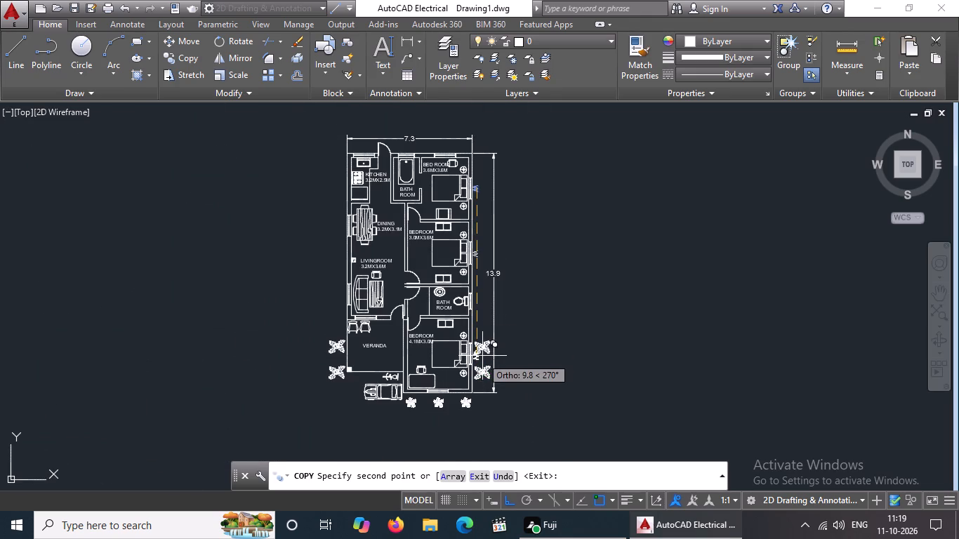
scroll(482, 356, "up", 4)
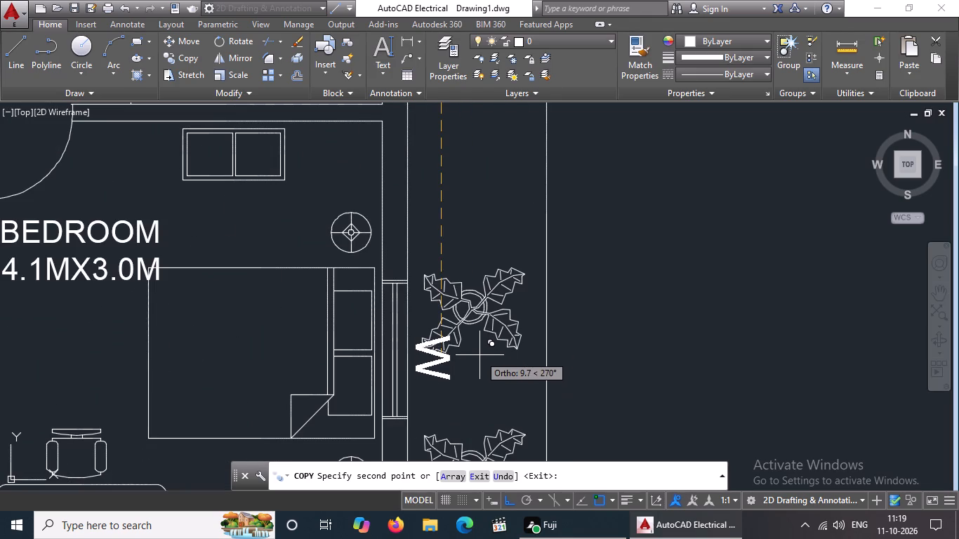
left_click(479, 355)
Place one more W copy about 7.3 horizontally from the original, in the empty area beyond the vertical dimension, and end copying.
scroll(494, 346, "down", 2)
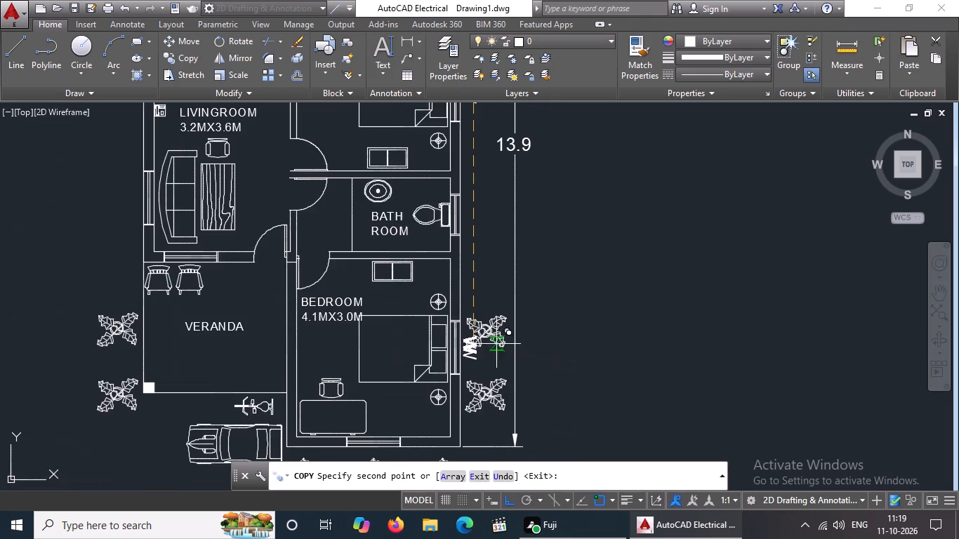
scroll(512, 362, "down", 3)
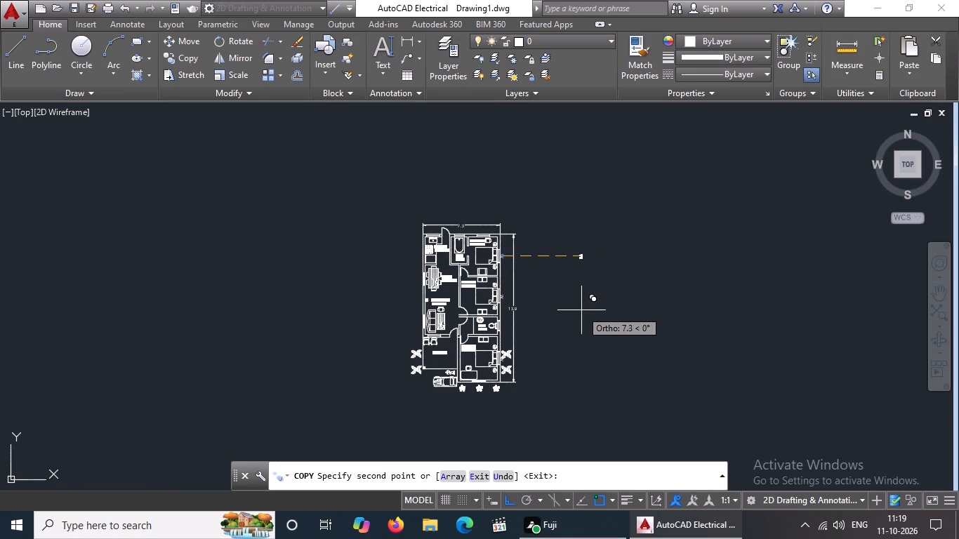
left_click(581, 310)
key("Escape")
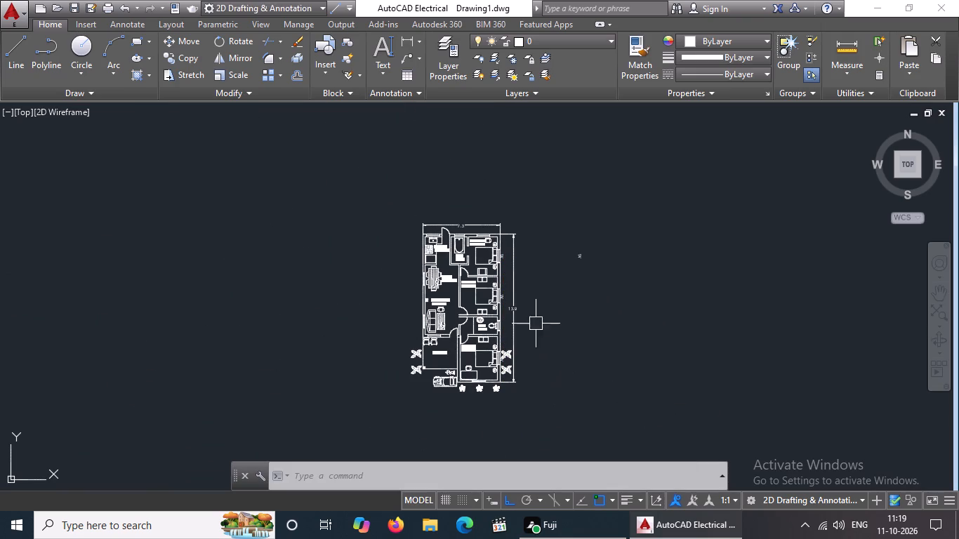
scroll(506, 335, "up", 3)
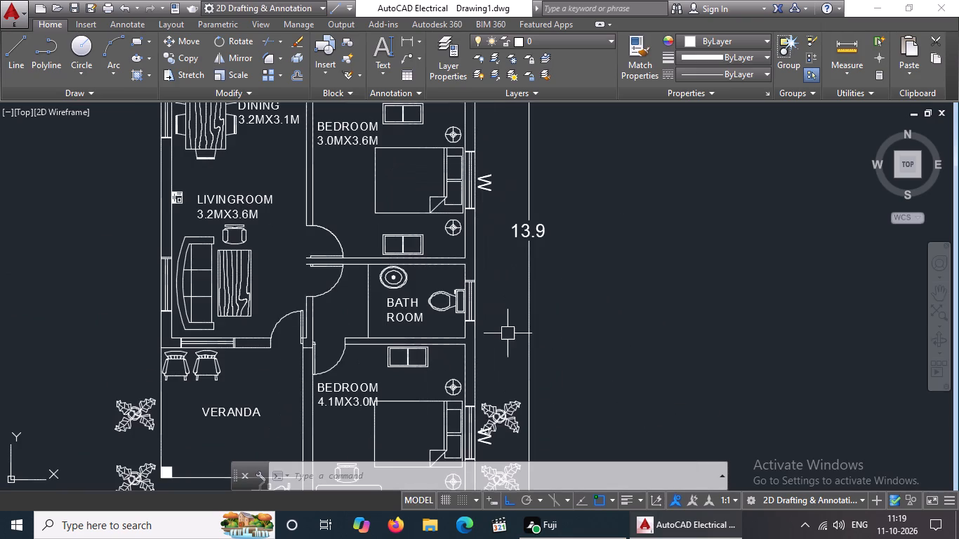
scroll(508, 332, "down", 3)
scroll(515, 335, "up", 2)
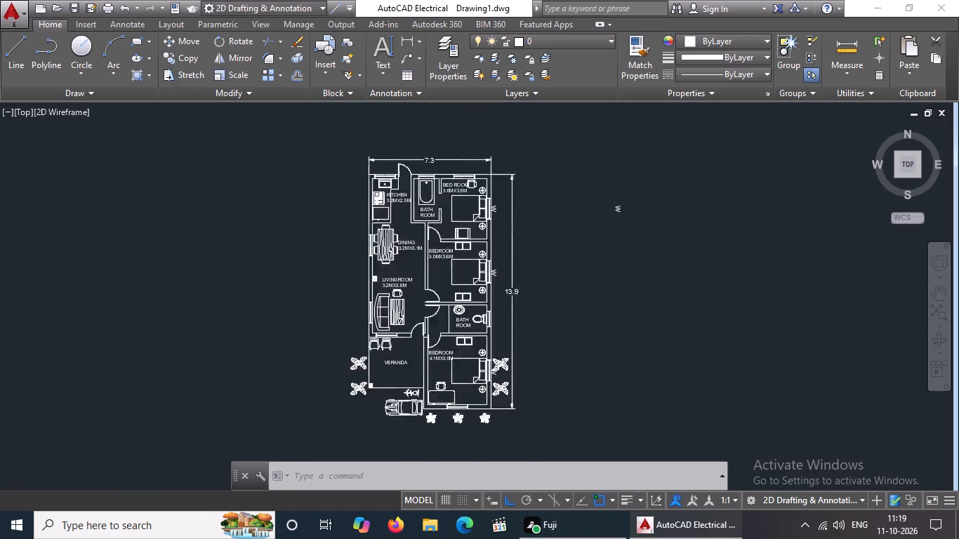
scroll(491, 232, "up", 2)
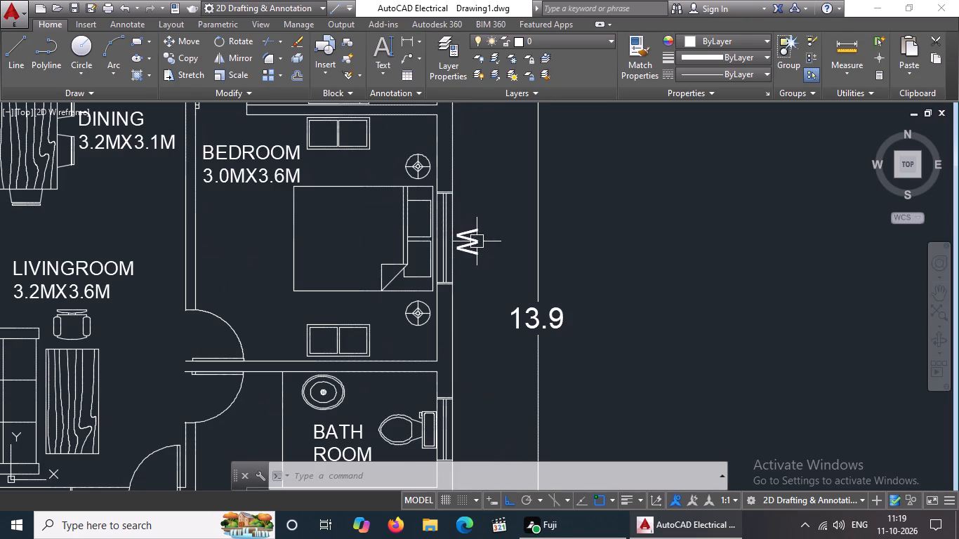
Copy the W text from beside the 3.0MX3.6M bedroom window straight down to beside the exterior bathroom window.
left_click(472, 241)
left_click(177, 62)
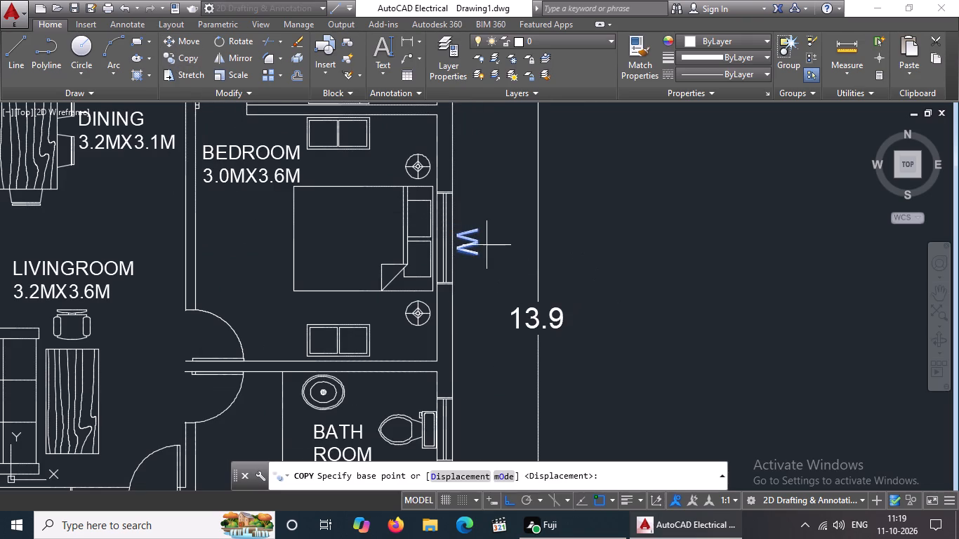
left_click(476, 241)
scroll(478, 248, "down", 3)
scroll(487, 345, "up", 3)
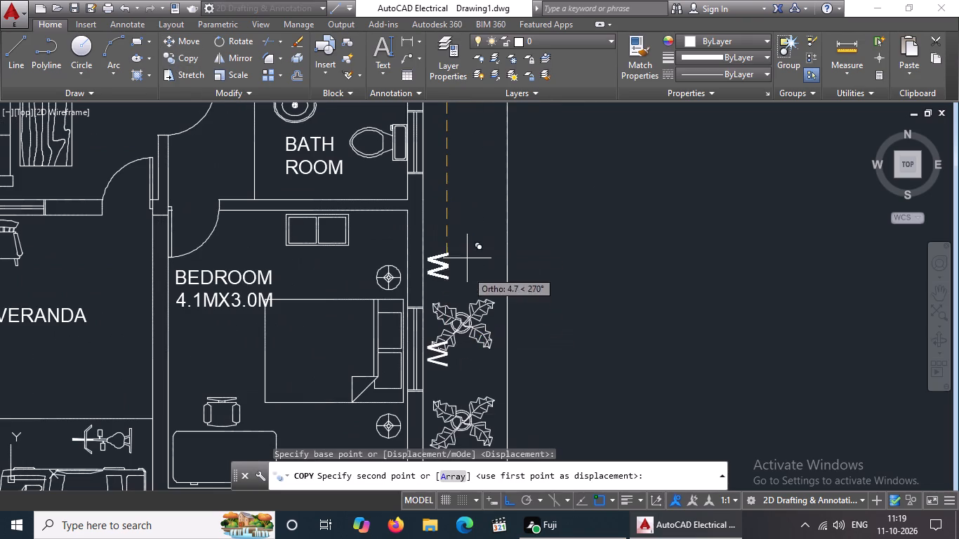
left_click(463, 145)
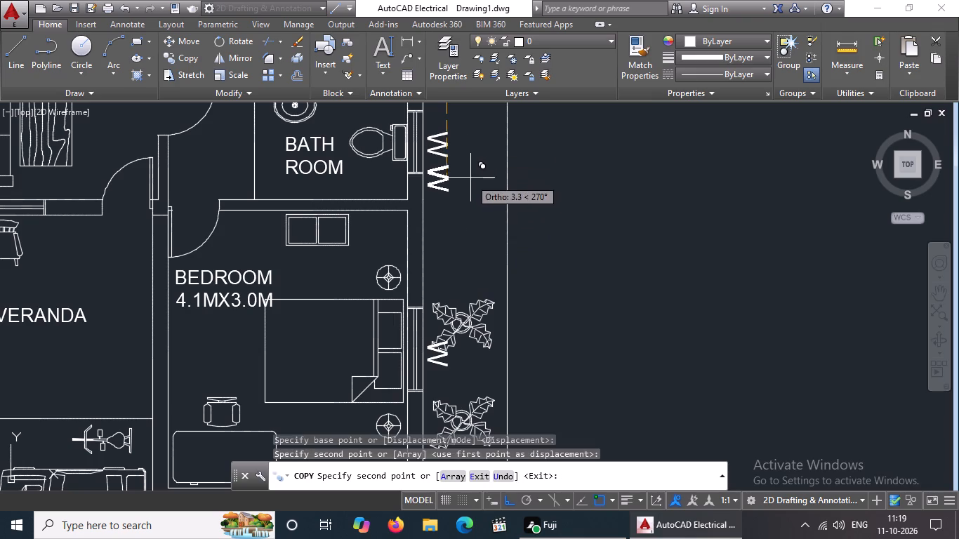
key("Escape")
Change the text beside the exterior bathroom window to V.
double_click(450, 147)
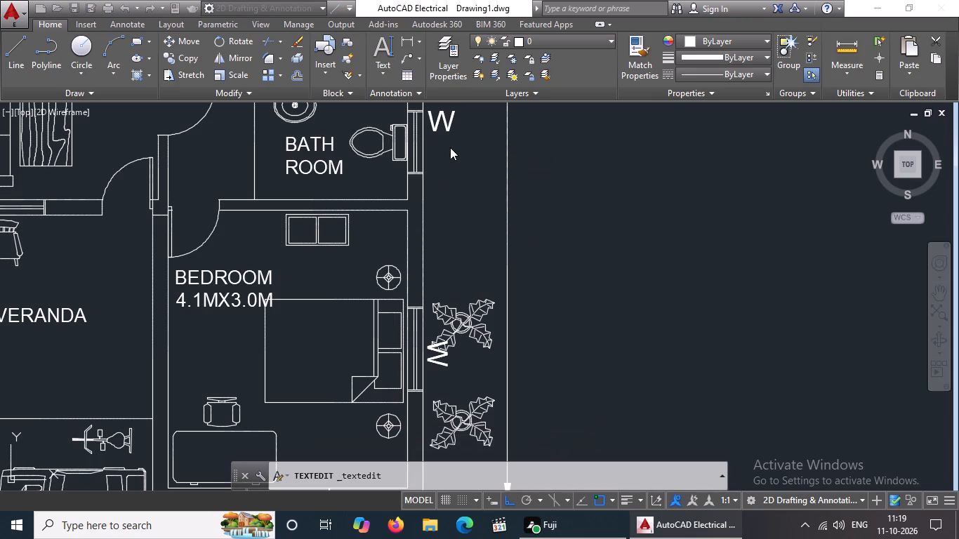
key("BackSpace")
key("v")
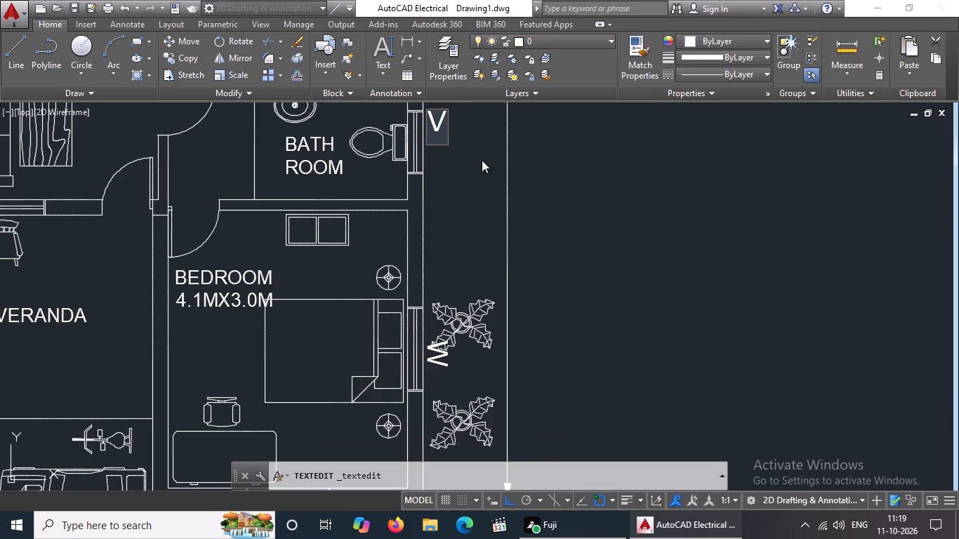
key("Return")
Rotate the spare W text in the empty area beyond the vertical dimension by 90° so that it reads horizontally.
scroll(487, 152, "down", 4)
middle_click_drag(504, 158, 504, 189)
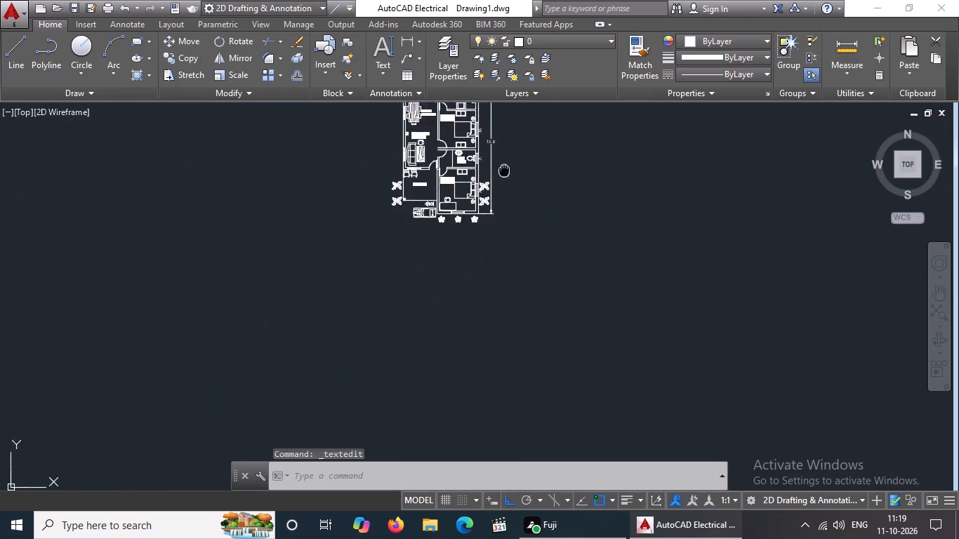
middle_click_drag(504, 189, 490, 280)
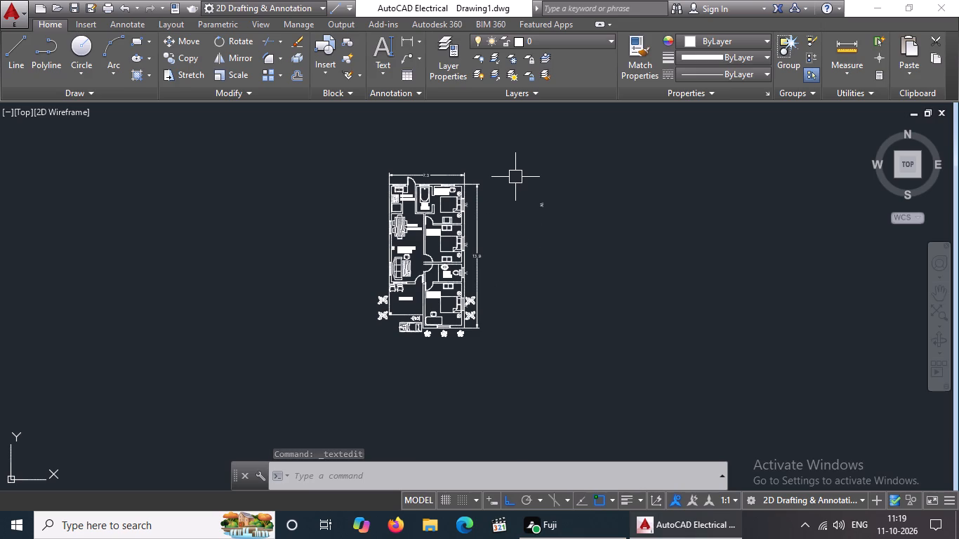
left_click_drag(515, 176, 570, 204)
left_click(595, 221)
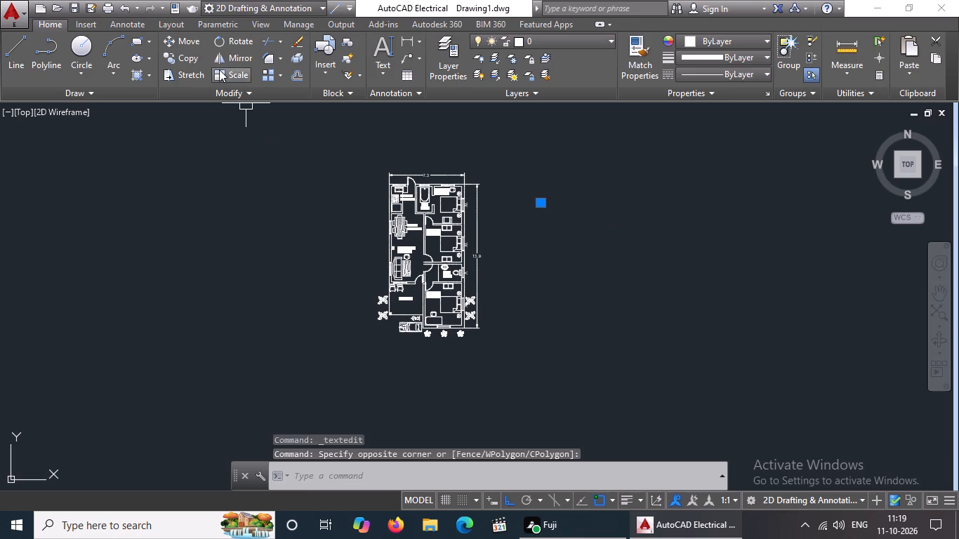
left_click(227, 41)
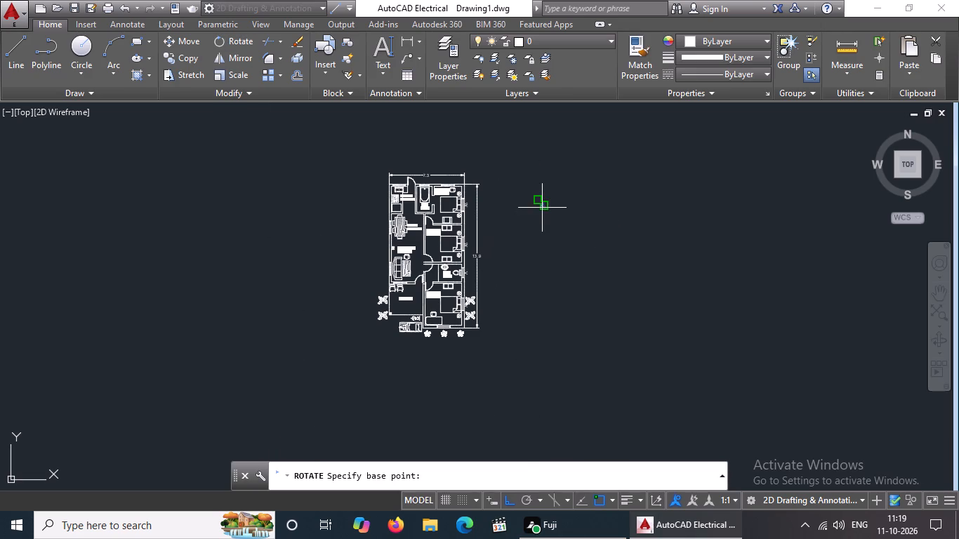
left_click(542, 206)
scroll(543, 234, "up", 2)
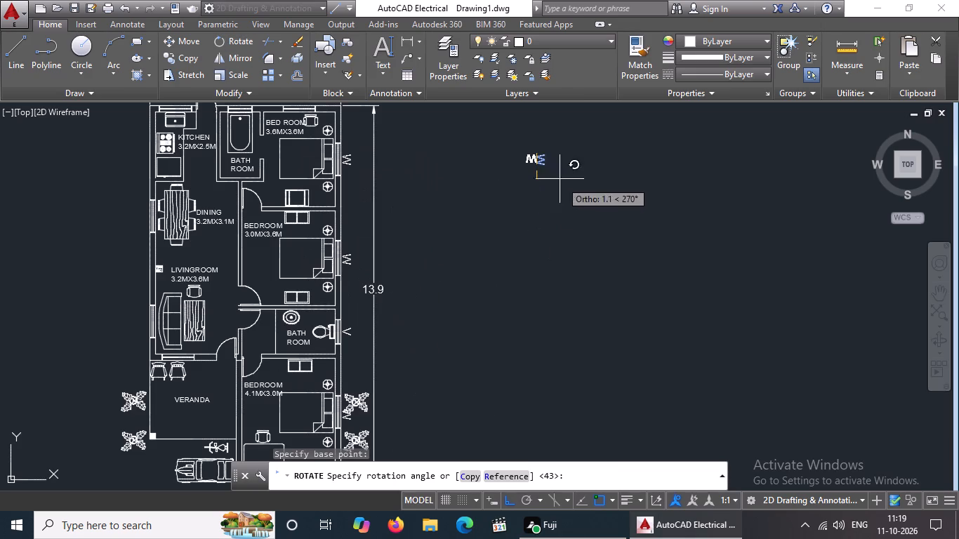
left_click(543, 135)
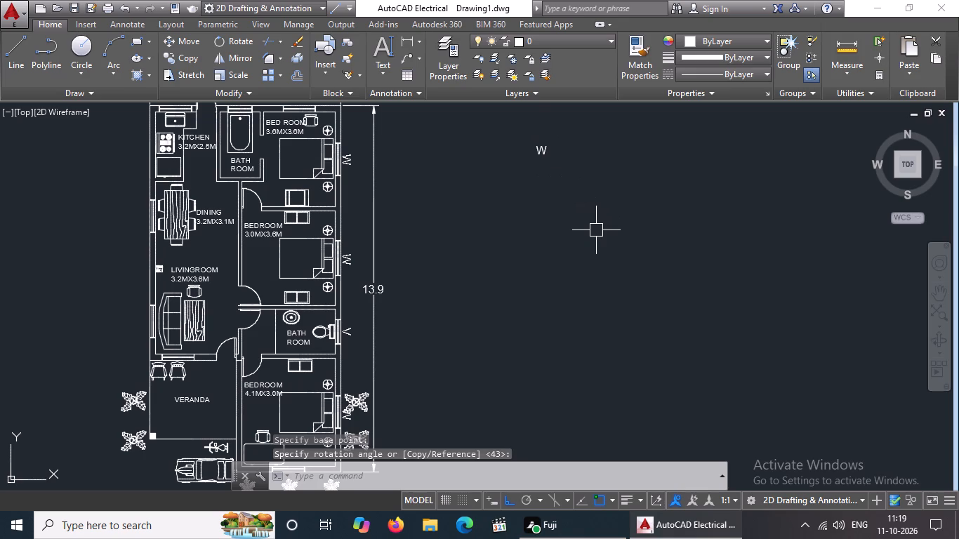
key("Escape")
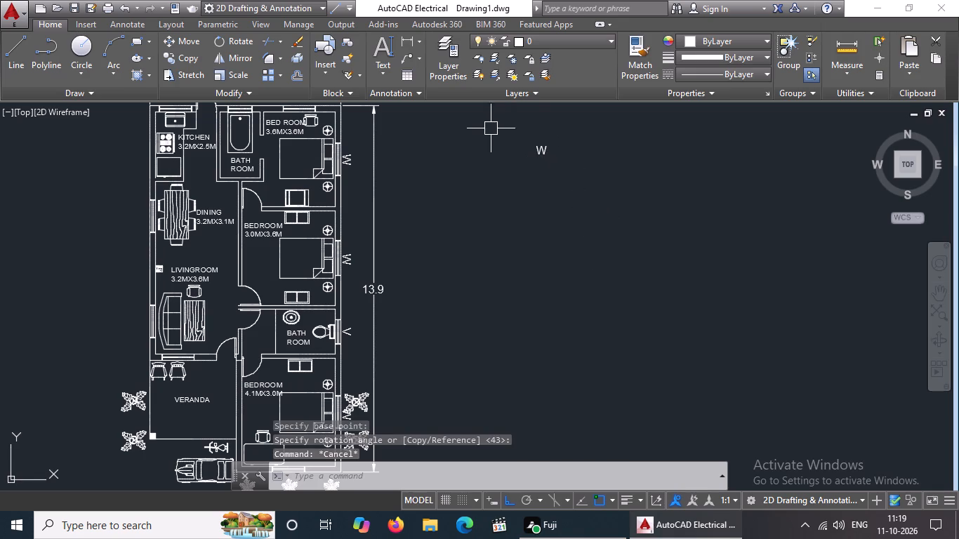
Move the horizontal W, with Ortho off, to just outside the front window of the 4.1MX3.0M bedroom.
left_click_drag(512, 133, 519, 135)
left_click(621, 182)
left_click(194, 40)
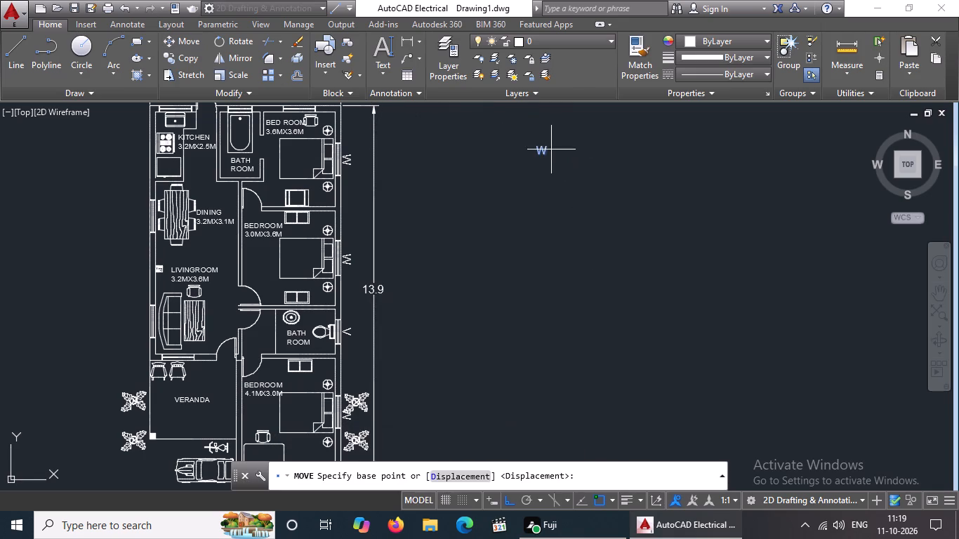
left_click(545, 150)
scroll(521, 222, "down", 3)
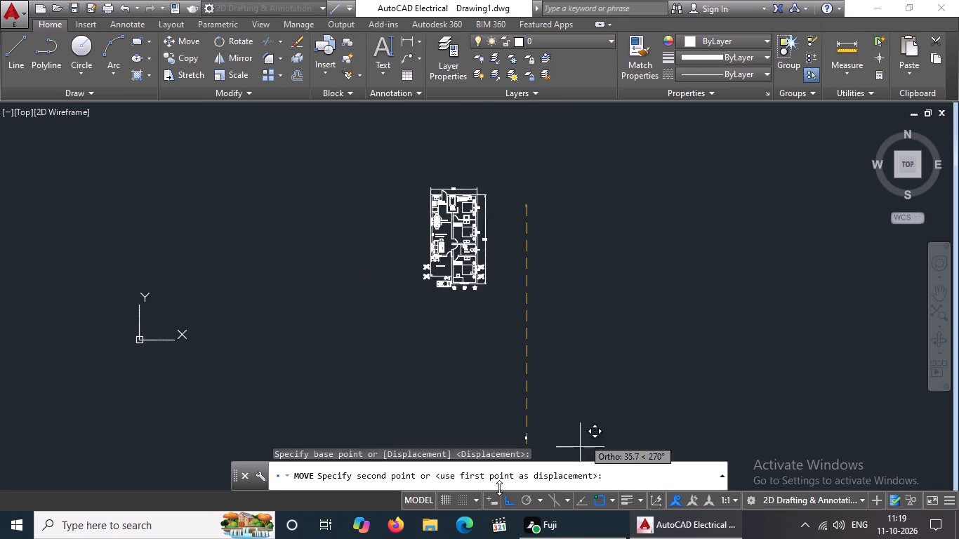
left_click(508, 498)
scroll(485, 310, "up", 3)
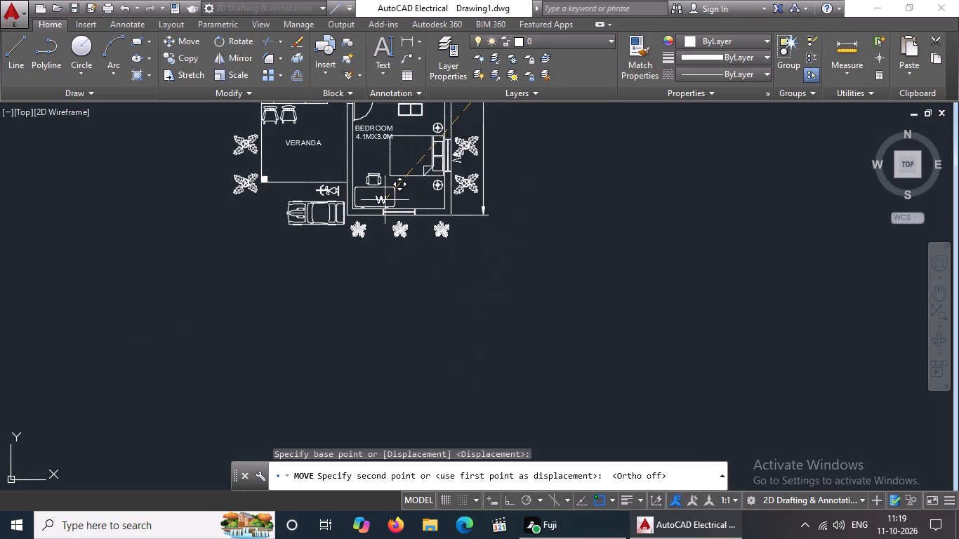
middle_click_drag(388, 201, 399, 341)
scroll(411, 350, "up", 3)
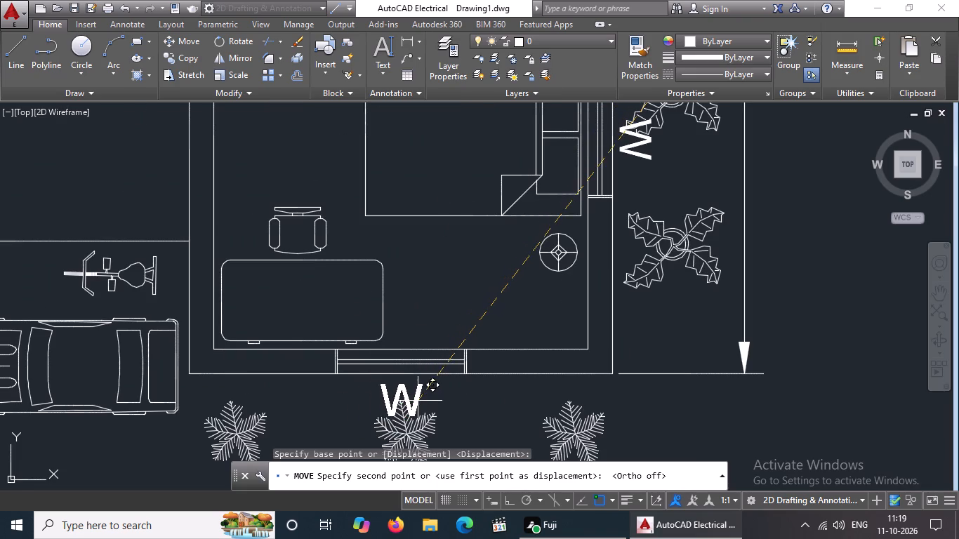
left_click(418, 397)
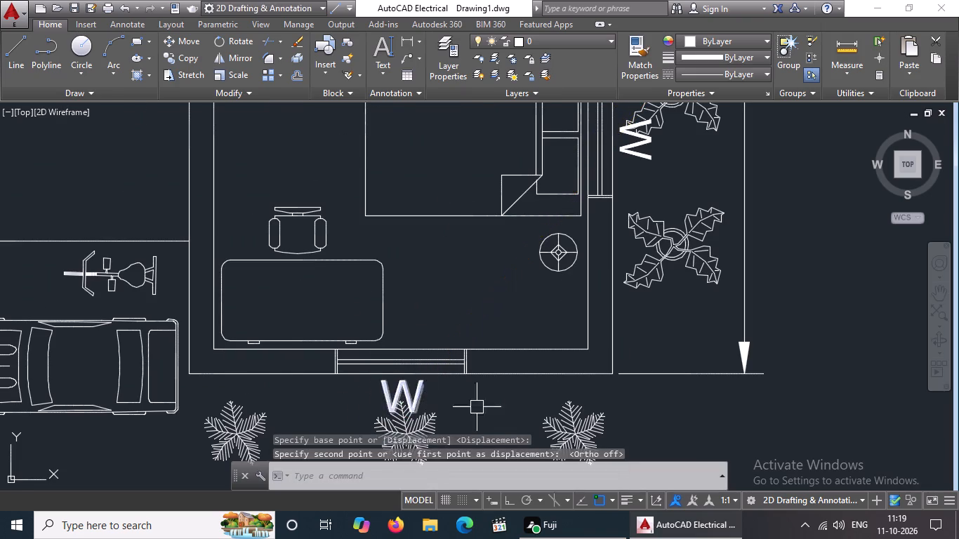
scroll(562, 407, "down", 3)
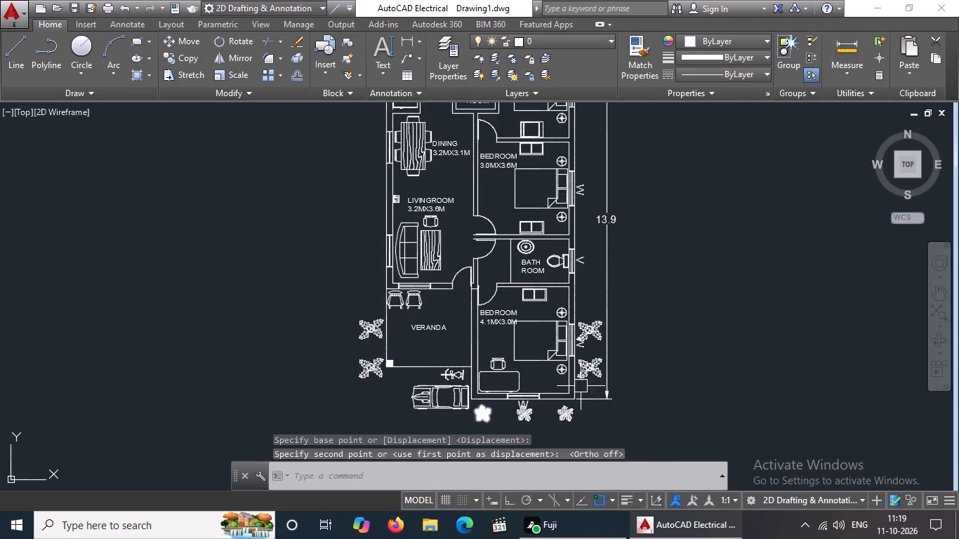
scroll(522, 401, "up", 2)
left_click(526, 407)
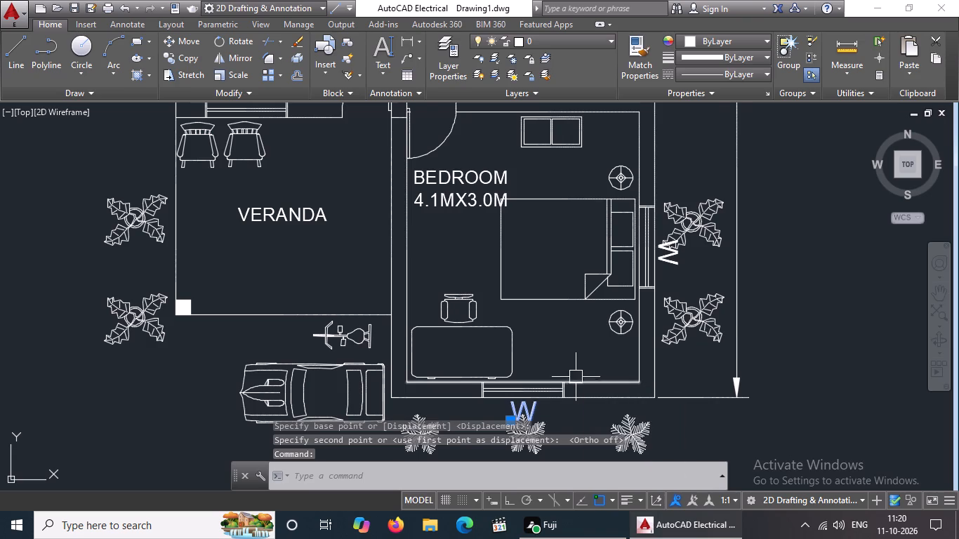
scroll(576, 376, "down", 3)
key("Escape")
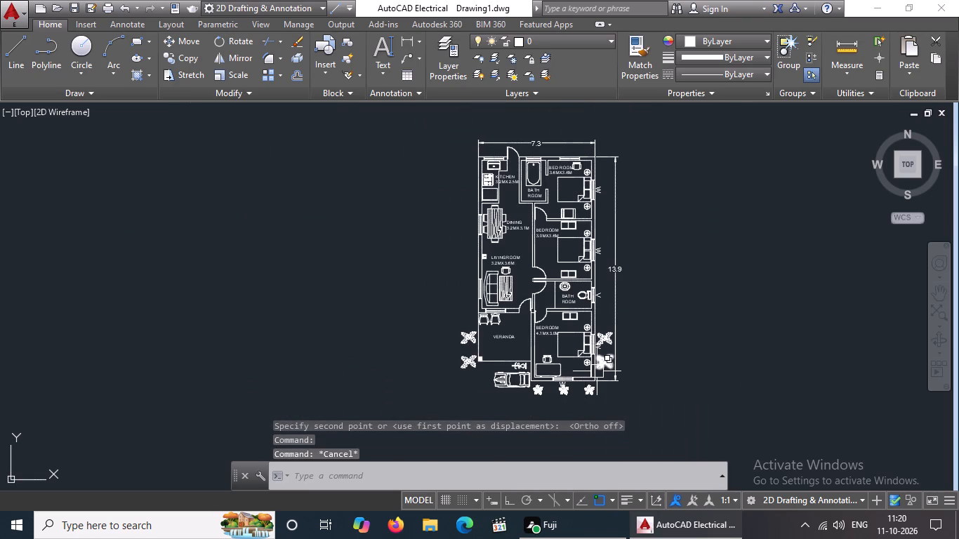
Copy the W text from the front bedroom window to the veranda, just outside the living room's front window.
scroll(580, 390, "up", 2)
left_click(534, 378)
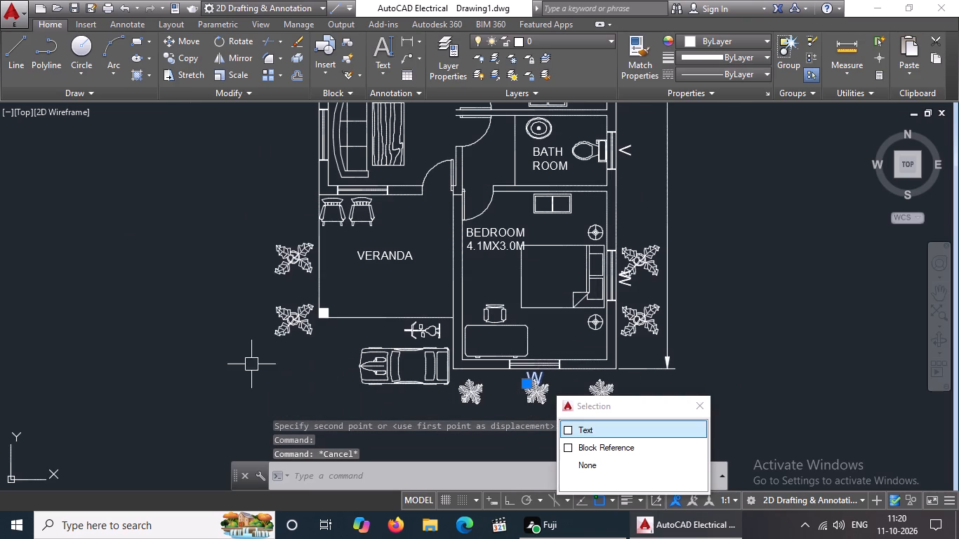
left_click(583, 429)
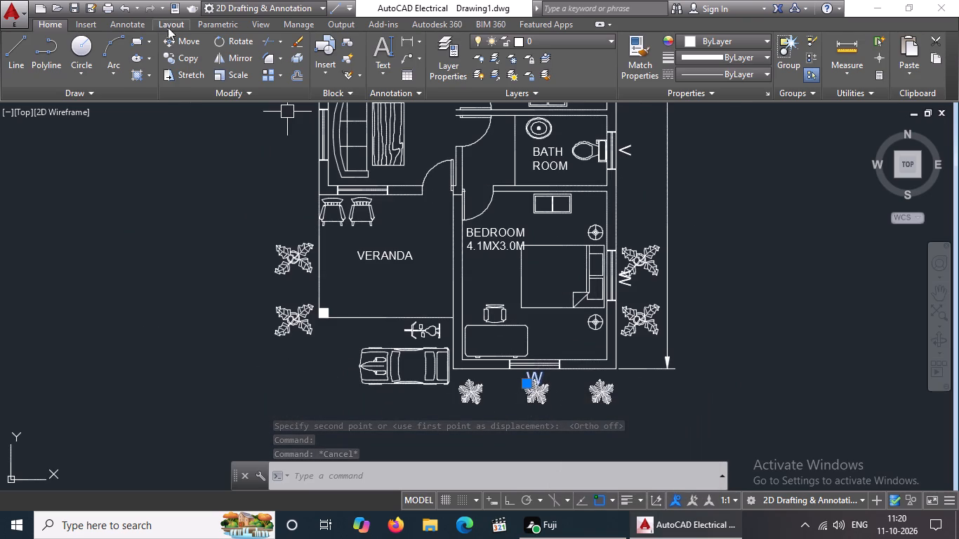
left_click(185, 56)
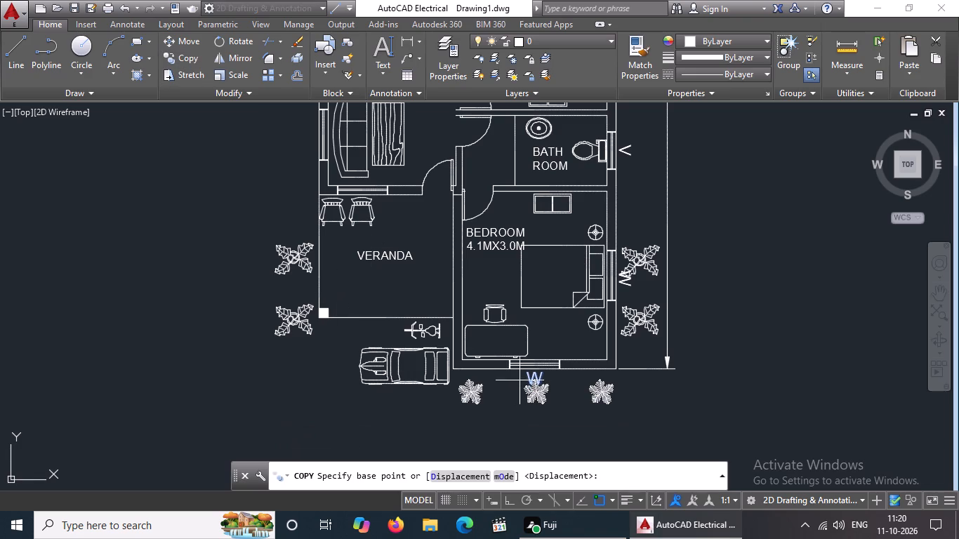
left_click(538, 378)
scroll(305, 131, "down", 1)
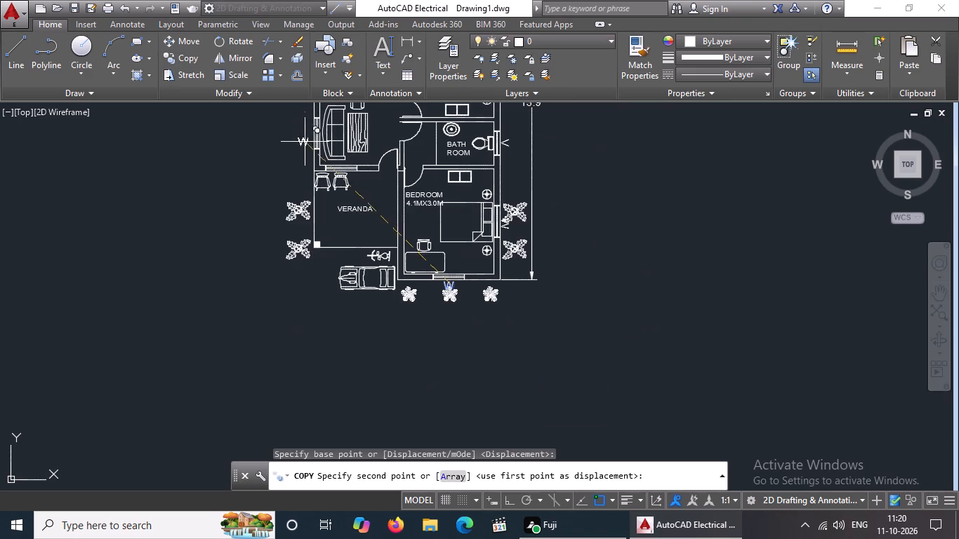
scroll(346, 168, "up", 3)
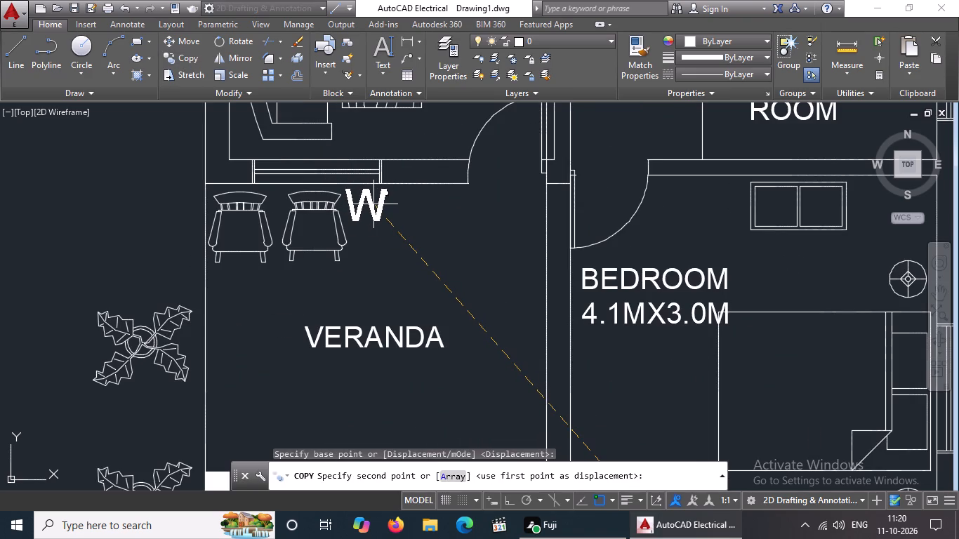
left_click(373, 206)
Place another W copy in the empty area outside the veranda's outer side, above the plants, and end copying.
left_click(88, 189)
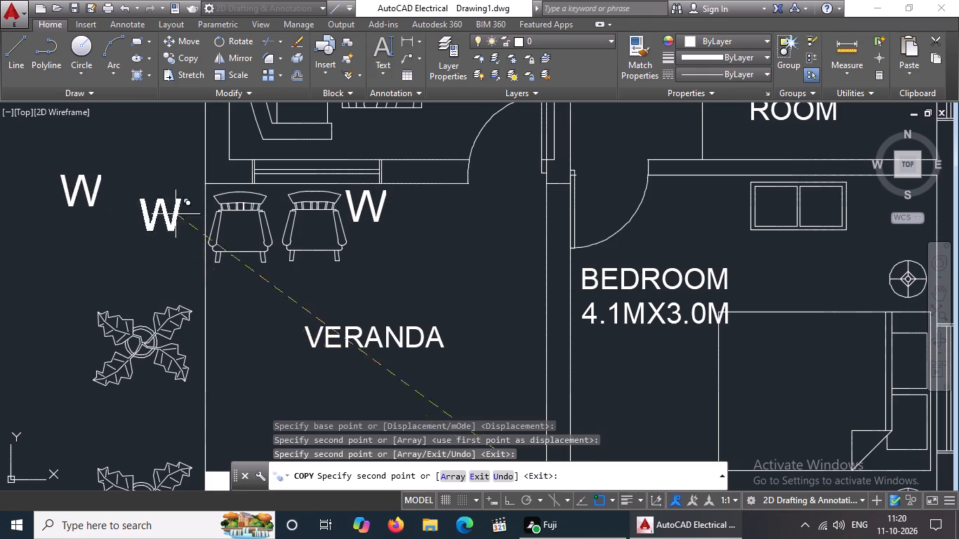
scroll(197, 211, "down", 6)
key("Escape")
Rotate the W copy outside the veranda 90° with Ortho on so that it reads vertically.
scroll(190, 180, "up", 2)
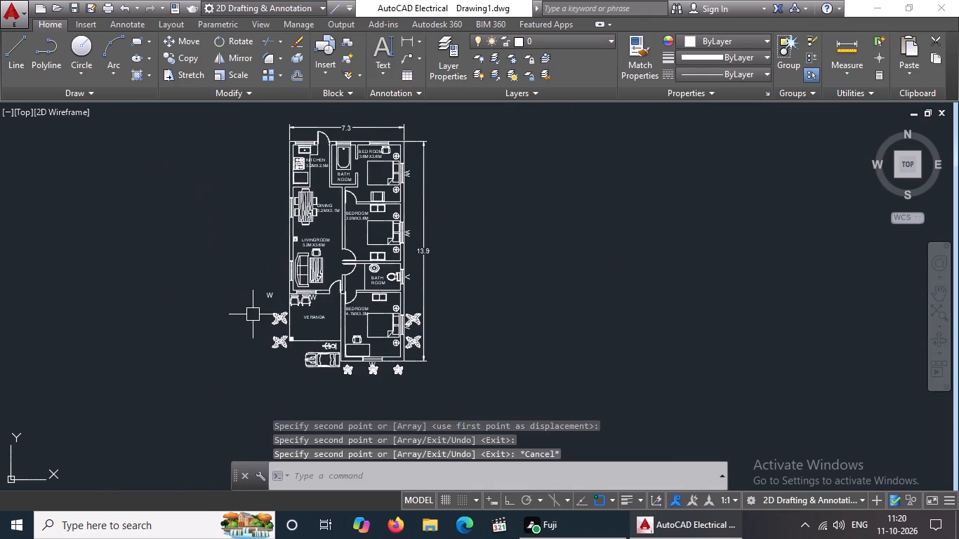
scroll(255, 316, "up", 2)
left_click_drag(259, 244, 266, 258)
left_click(292, 288)
left_click(279, 244)
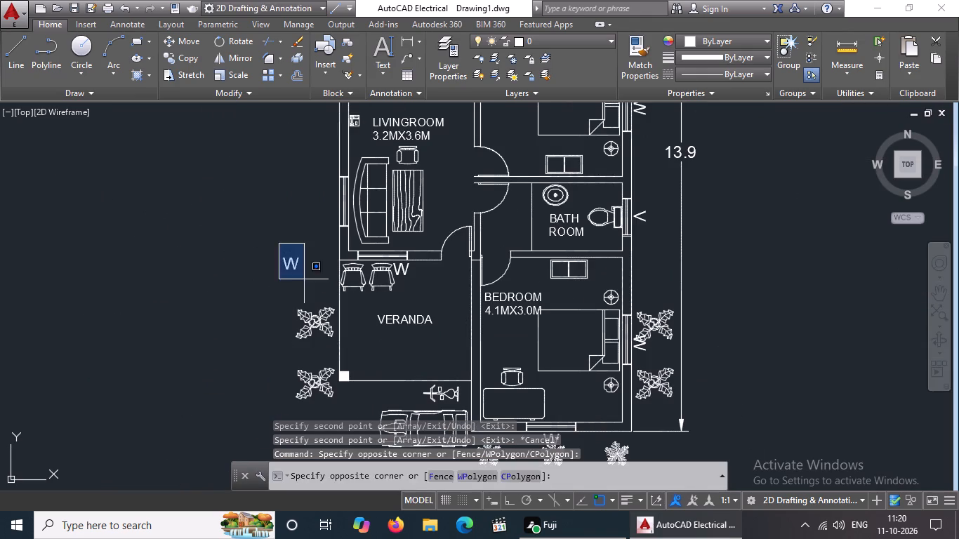
left_click(308, 284)
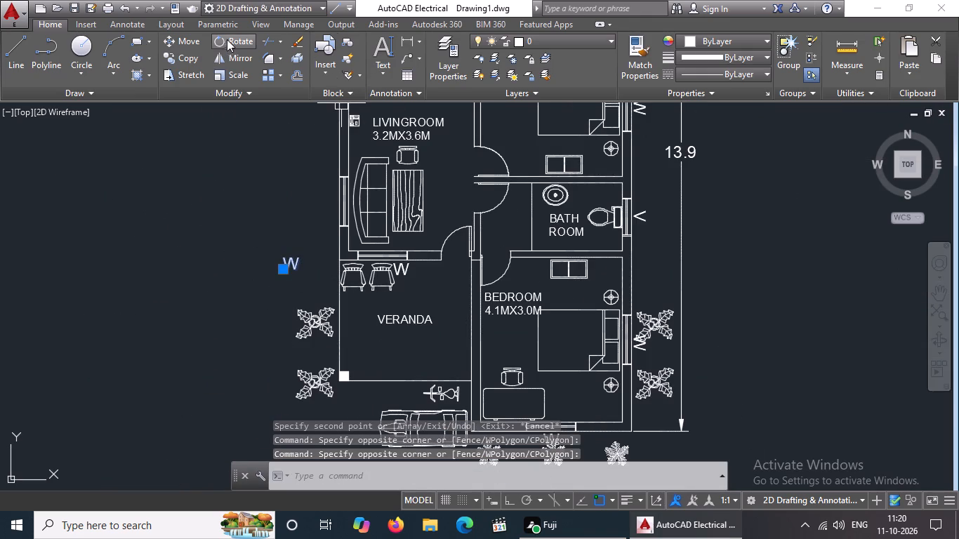
left_click(228, 38)
left_click(296, 267)
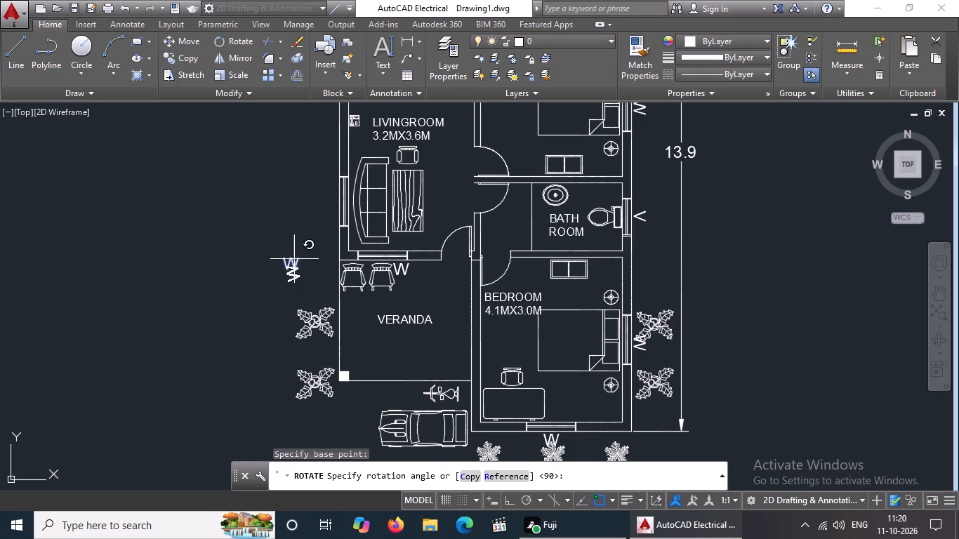
left_click(505, 499)
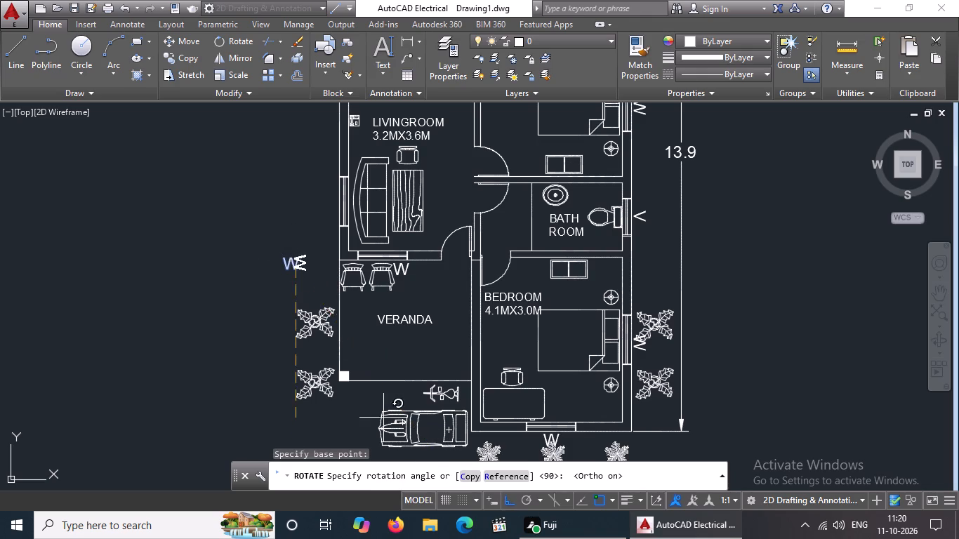
left_click(280, 237)
Move the vertical W, with Ortho off, from beside the veranda to just outside the living room's outer side window.
left_click_drag(267, 255, 280, 274)
left_click(333, 323)
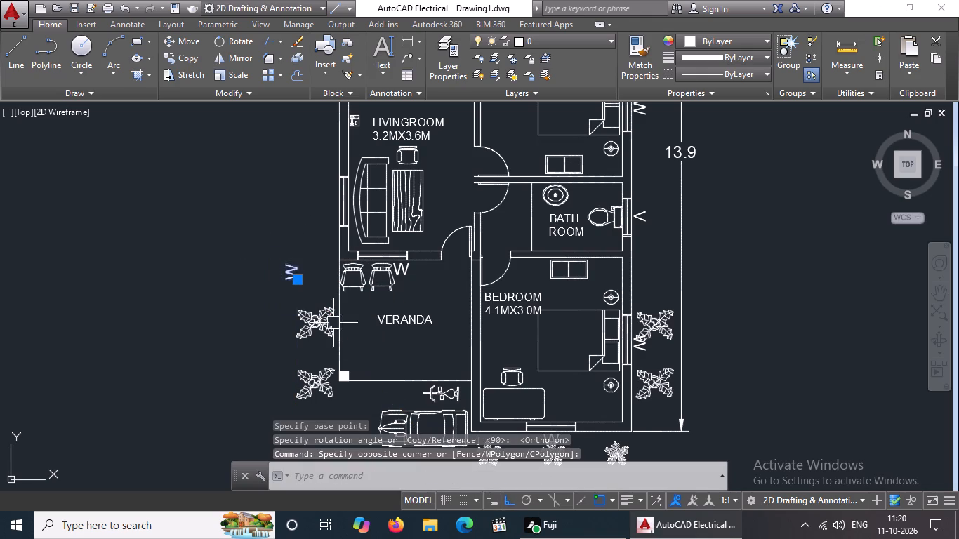
left_click(183, 43)
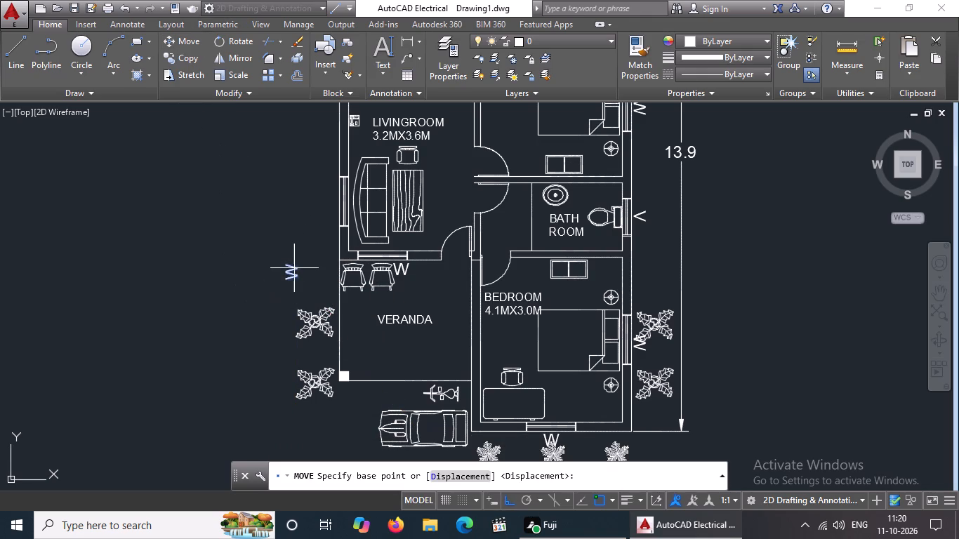
left_click(291, 275)
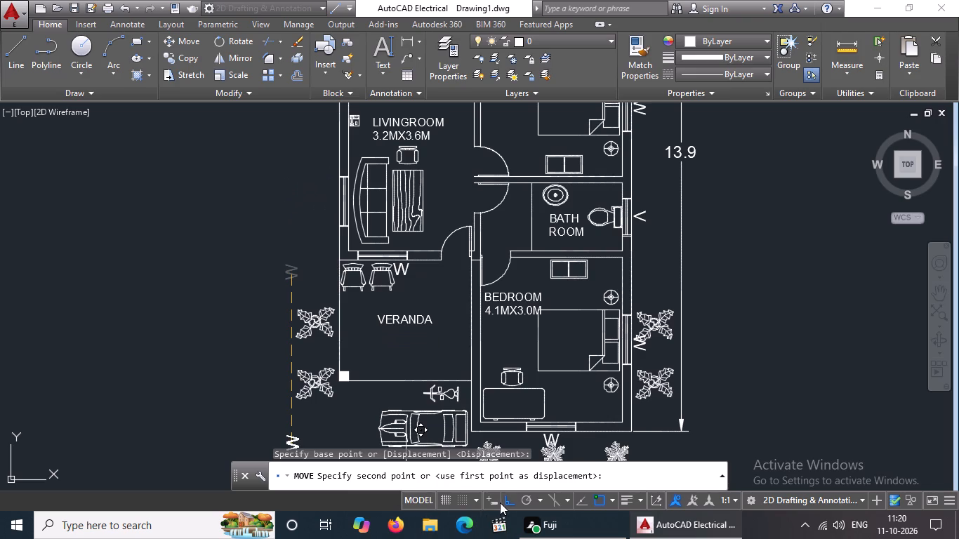
left_click(508, 499)
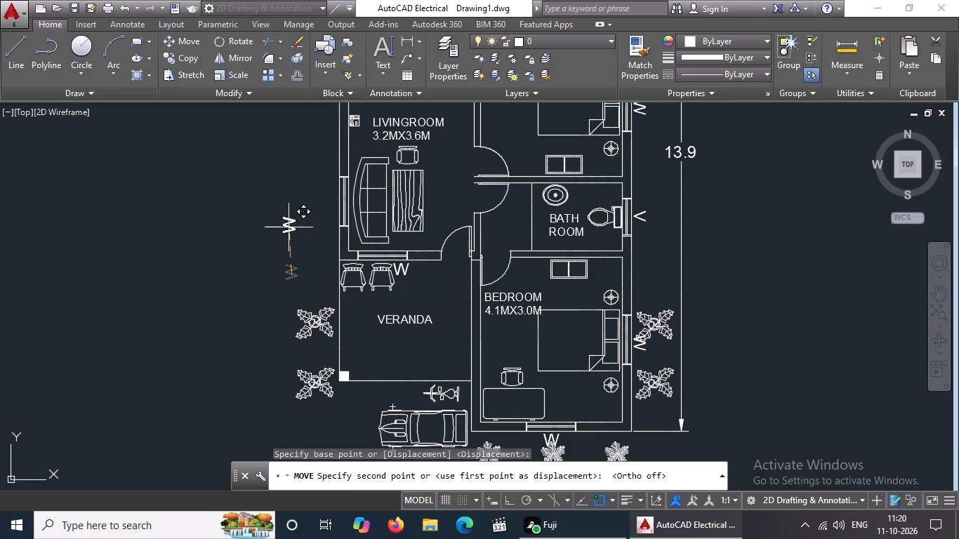
scroll(309, 210, "up", 2)
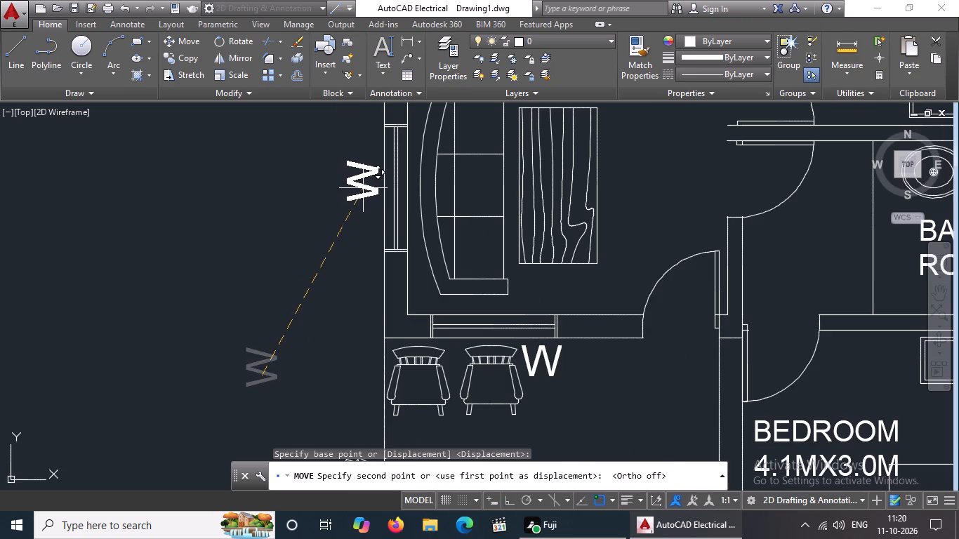
left_click(362, 193)
Copy the living room's vertical W about 4.0 straight up, with Ortho on, to just outside the dining room window.
scroll(392, 199, "down", 4)
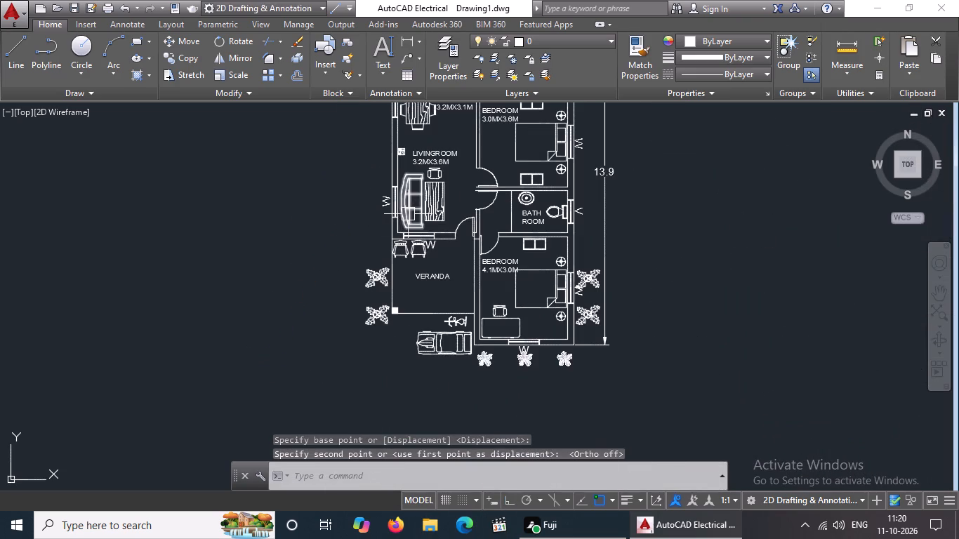
middle_click_drag(410, 213, 423, 293)
scroll(428, 315, "up", 1)
left_click(376, 265)
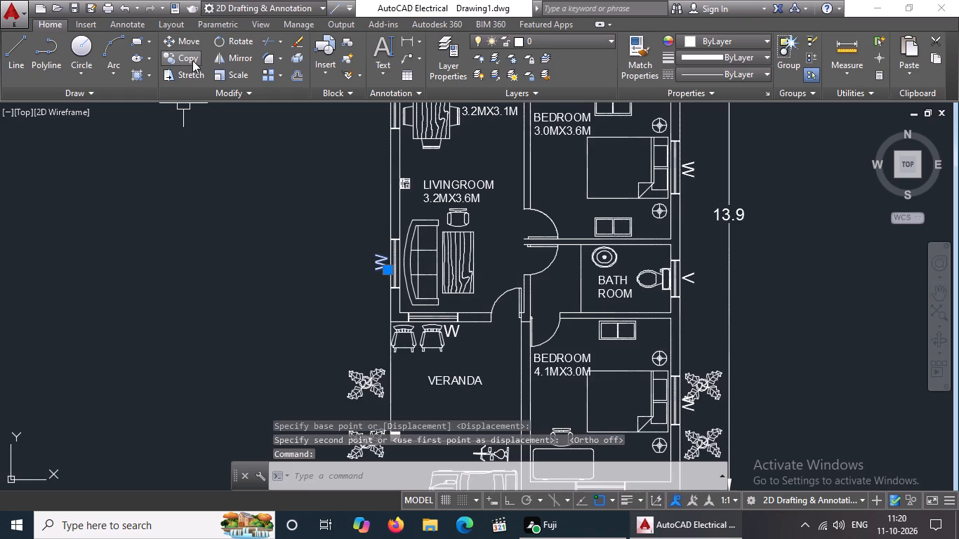
left_click(193, 60)
left_click(380, 257)
scroll(373, 258, "down", 2)
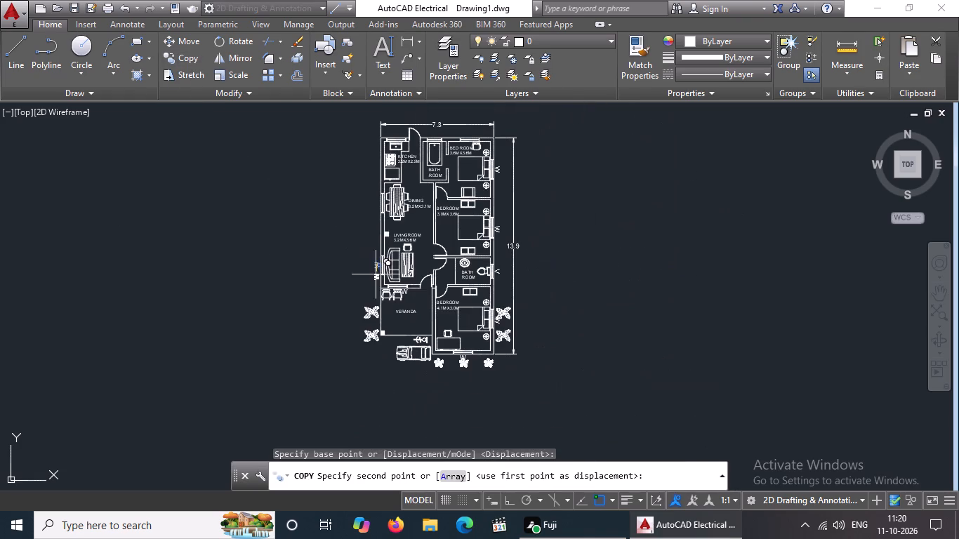
left_click(509, 503)
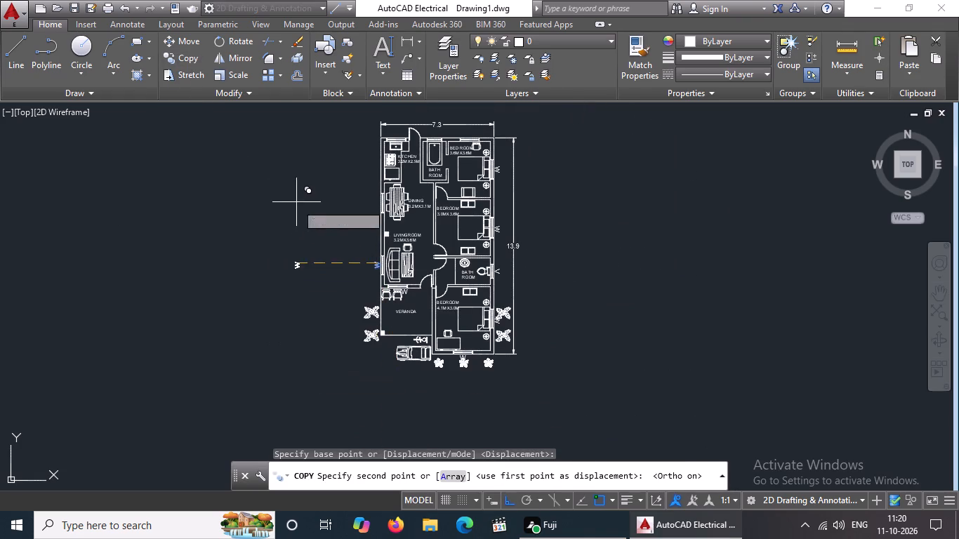
middle_click_drag(322, 199, 329, 279)
scroll(381, 335, "up", 2)
scroll(381, 193, "up", 1)
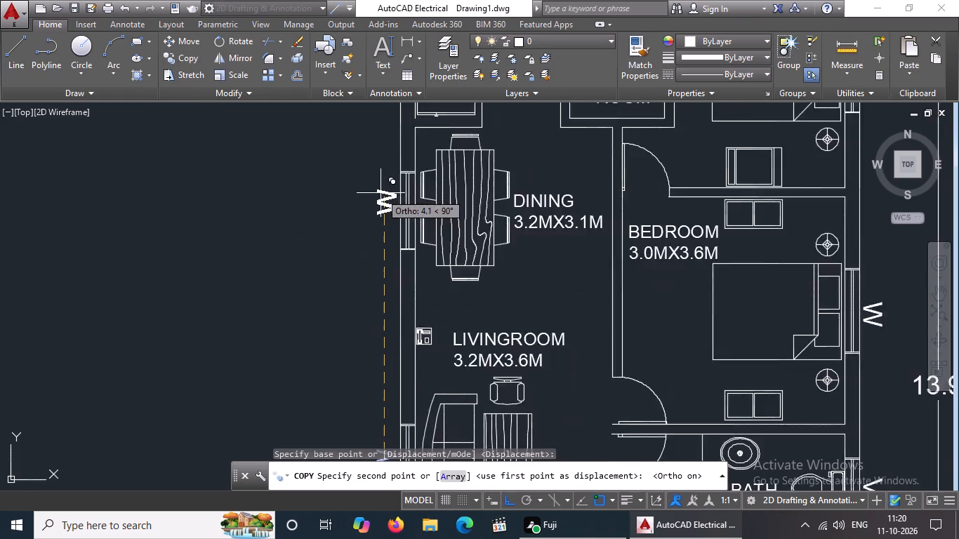
scroll(381, 193, "up", 1)
right_click(379, 206)
right_click(383, 201)
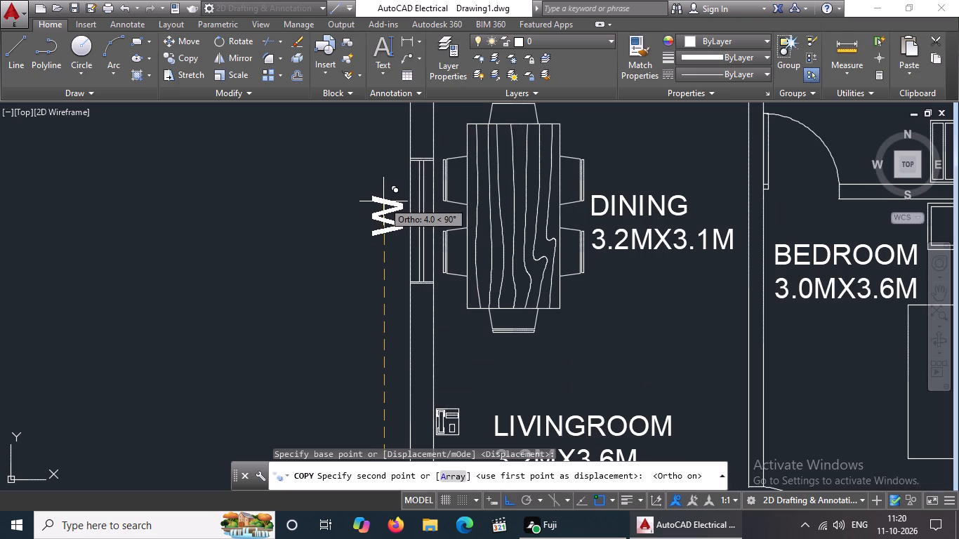
left_click(383, 204)
scroll(384, 204, "down", 3)
middle_click_drag(385, 177, 392, 317)
key("Escape")
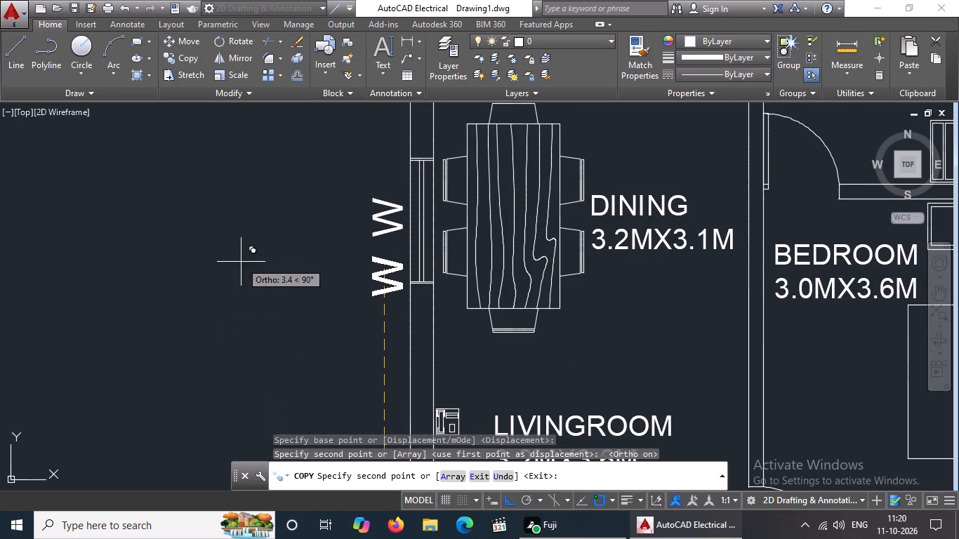
scroll(242, 262, "down", 3)
scroll(256, 174, "up", 2)
scroll(265, 223, "down", 1)
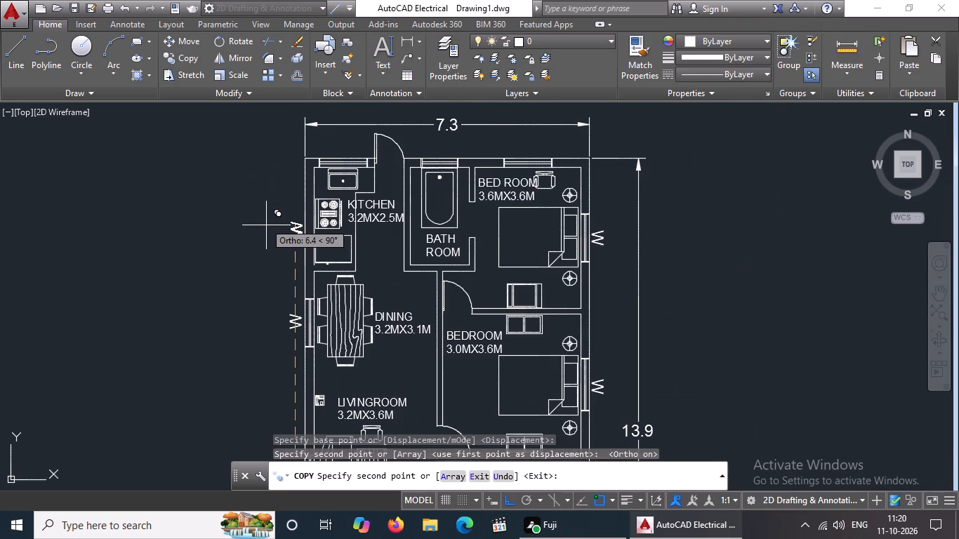
key("Escape")
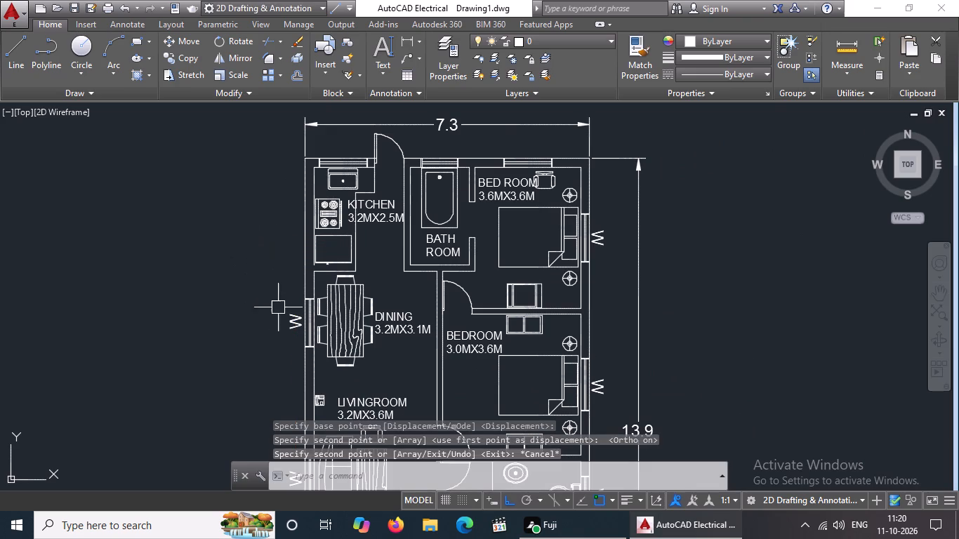
Copy the horizontal W from the front window of the 4.1MX3.0M bedroom, with Ortho off, to just outside the kitchen's rear window.
scroll(327, 333, "down", 3)
middle_click_drag(359, 387, 418, 261)
scroll(434, 295, "up", 4)
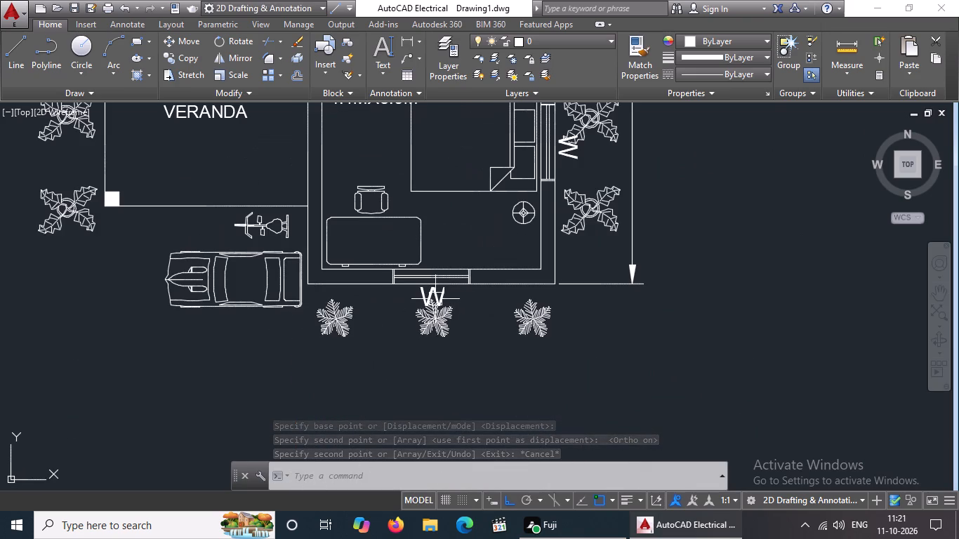
left_click(435, 299)
left_click(496, 353)
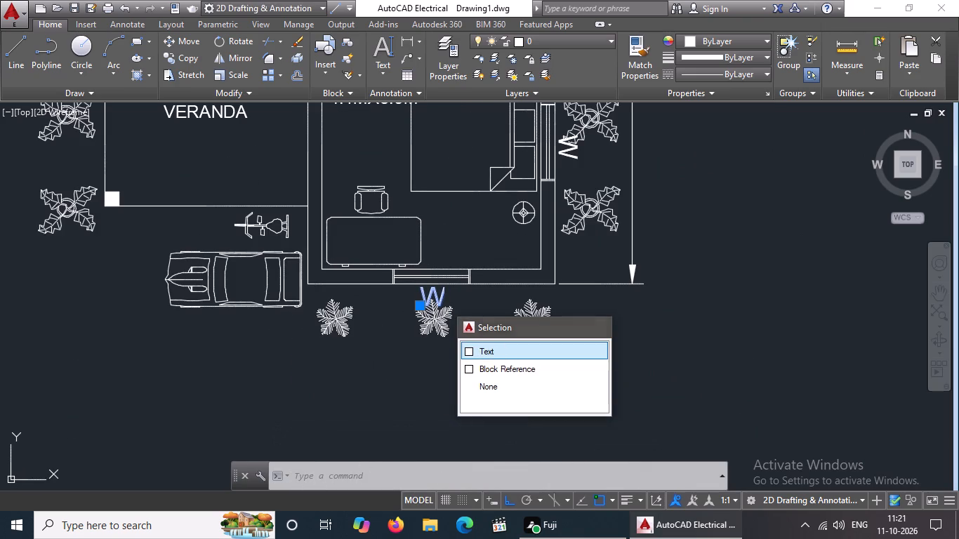
left_click(184, 58)
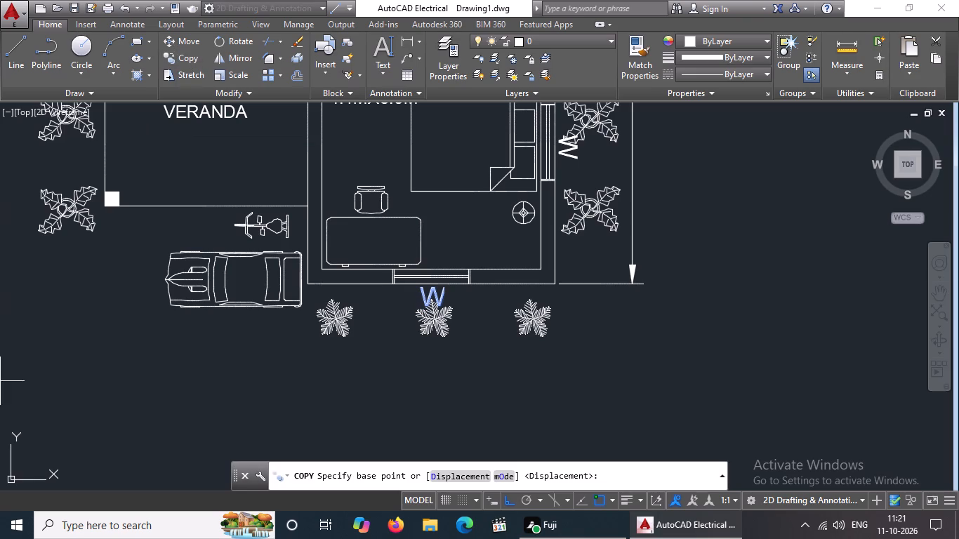
left_click(432, 298)
scroll(421, 209, "down", 5)
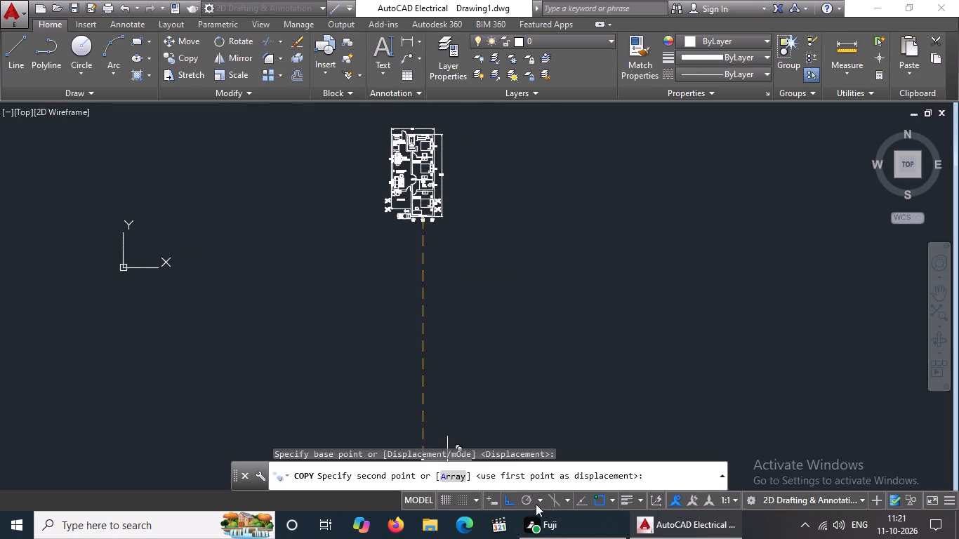
left_click(513, 499)
scroll(414, 116, "up", 5)
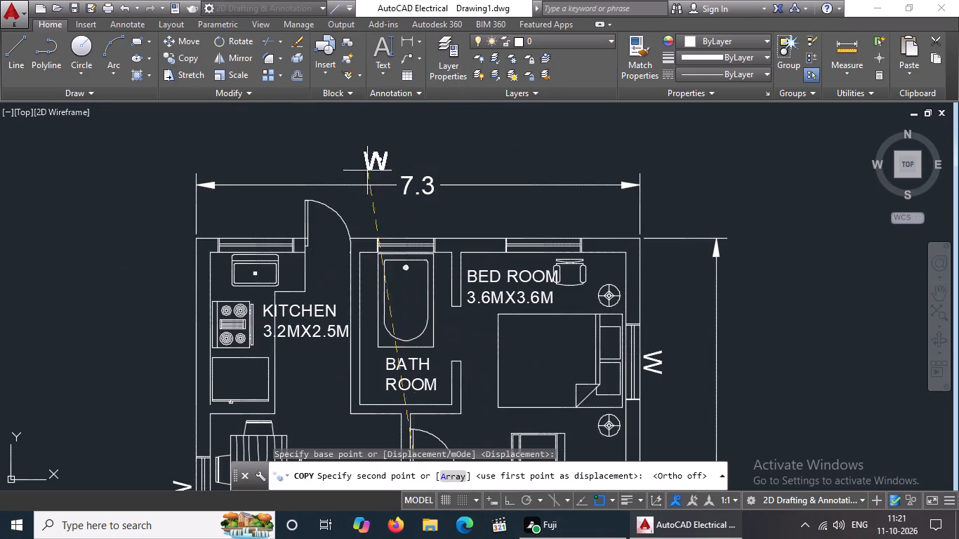
left_click(261, 227)
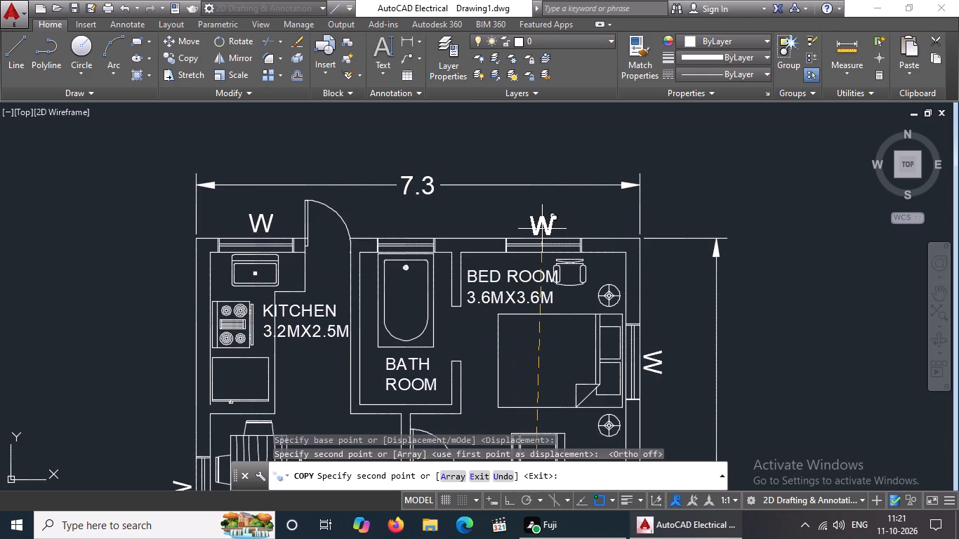
key("Escape")
double_click(259, 222)
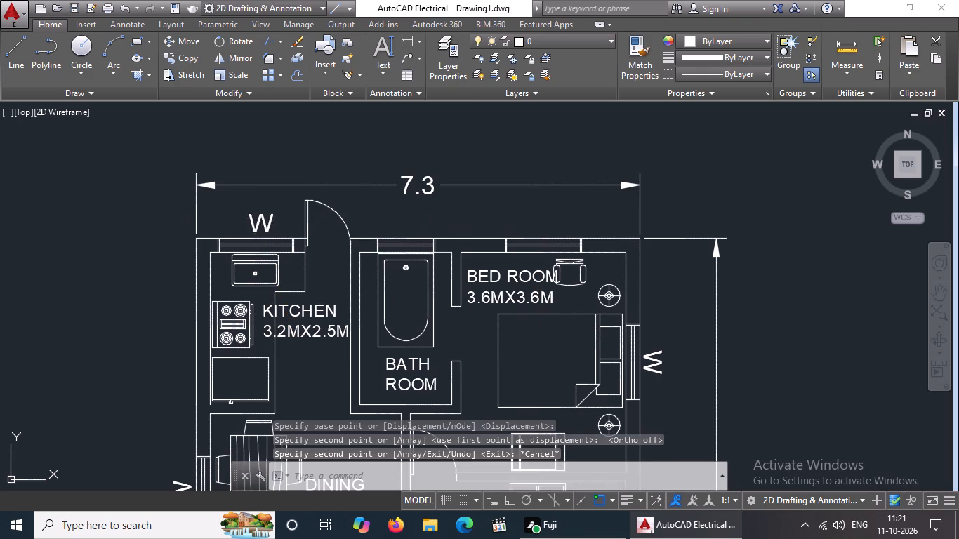
key("Escape")
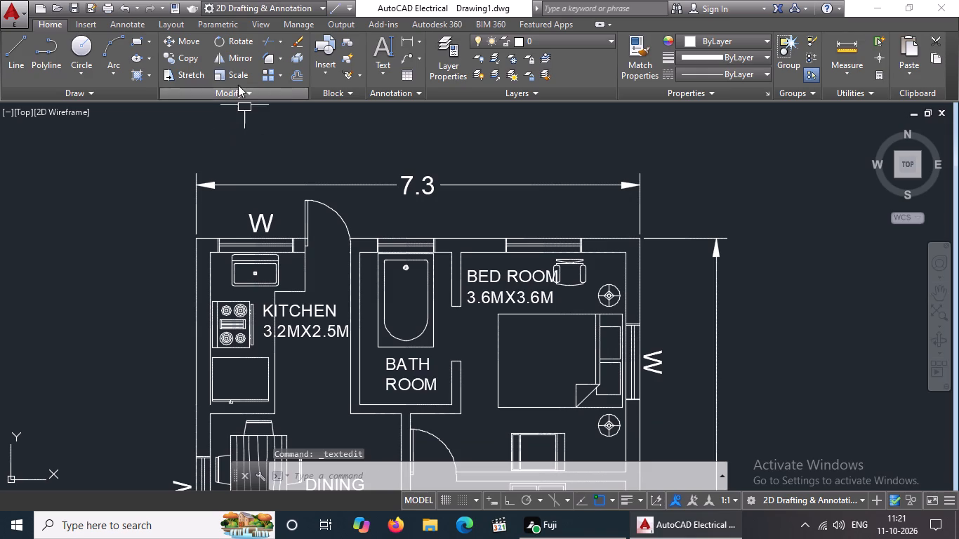
Copy the kitchen's rear W, with Ortho on, about 2.4 along to the rear bathroom opening and about 4.6 along to the 3.6MX3.6M bedroom's rear window.
left_click(264, 225)
left_click(193, 52)
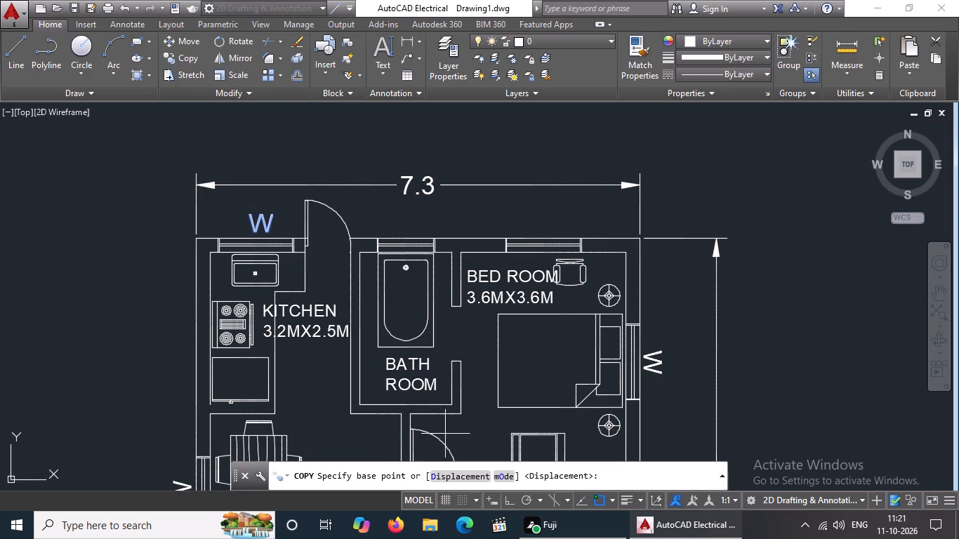
left_click(508, 495)
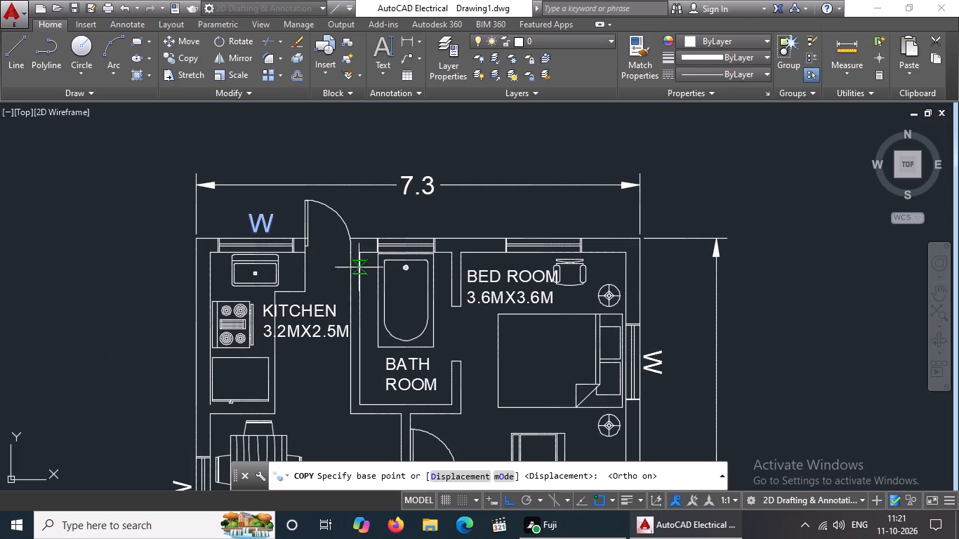
left_click(257, 226)
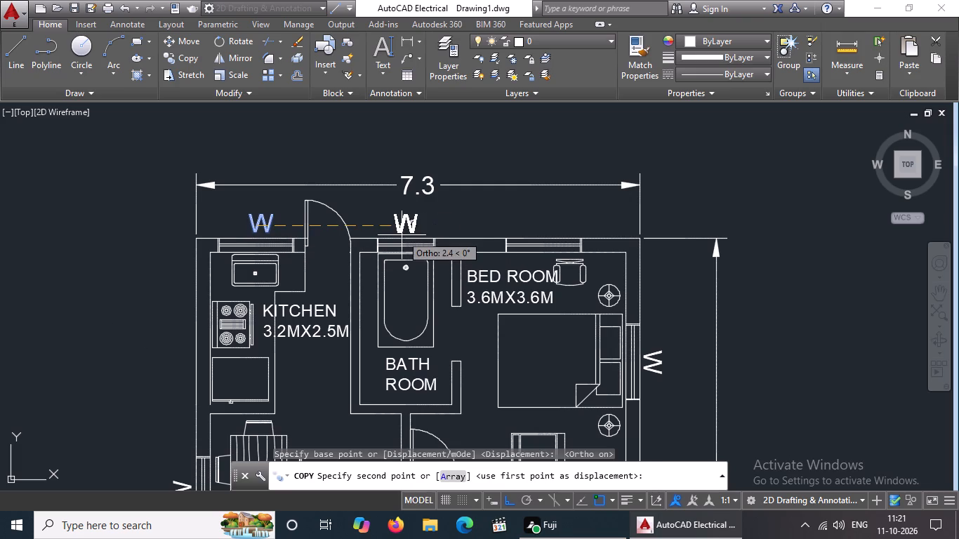
left_click(402, 228)
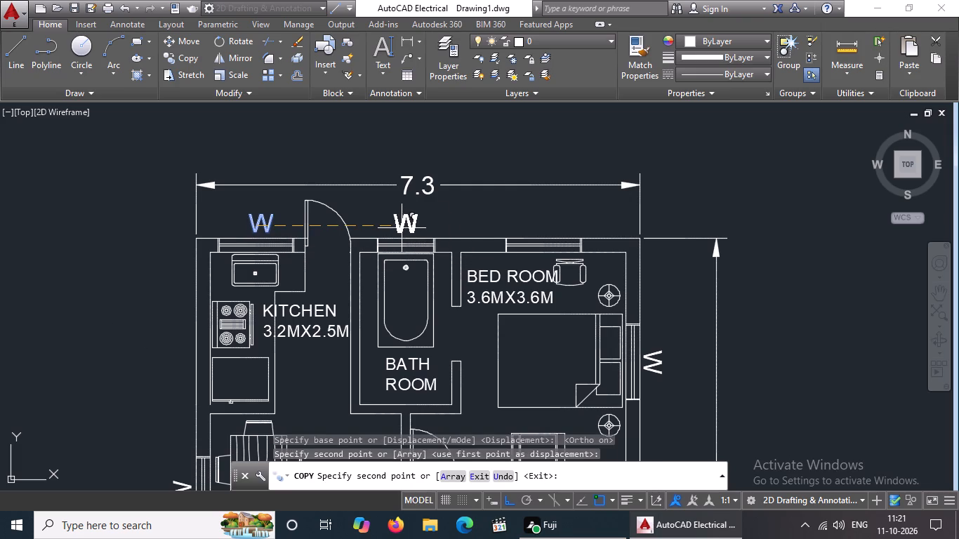
left_click(540, 215)
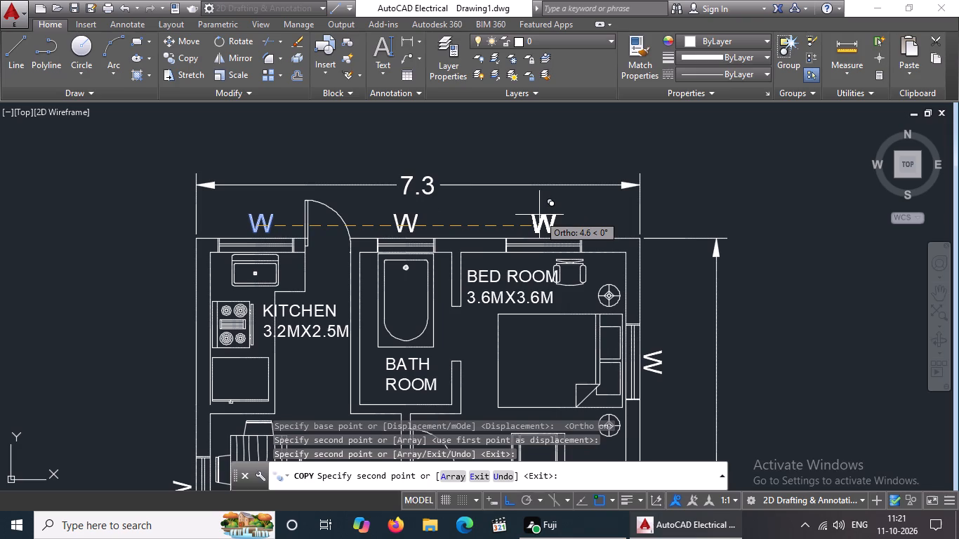
key("Escape")
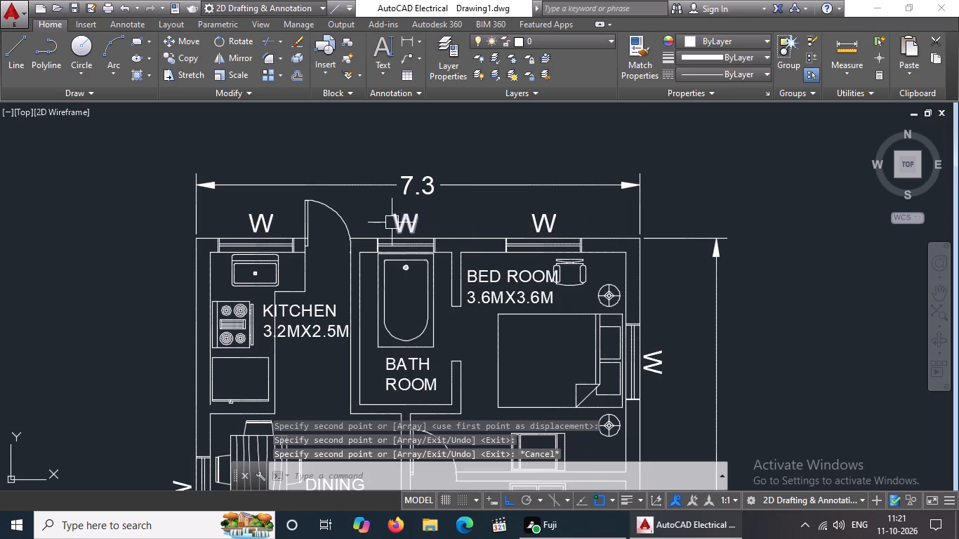
Change the W text outside the rear bathroom opening to V.
double_click(399, 225)
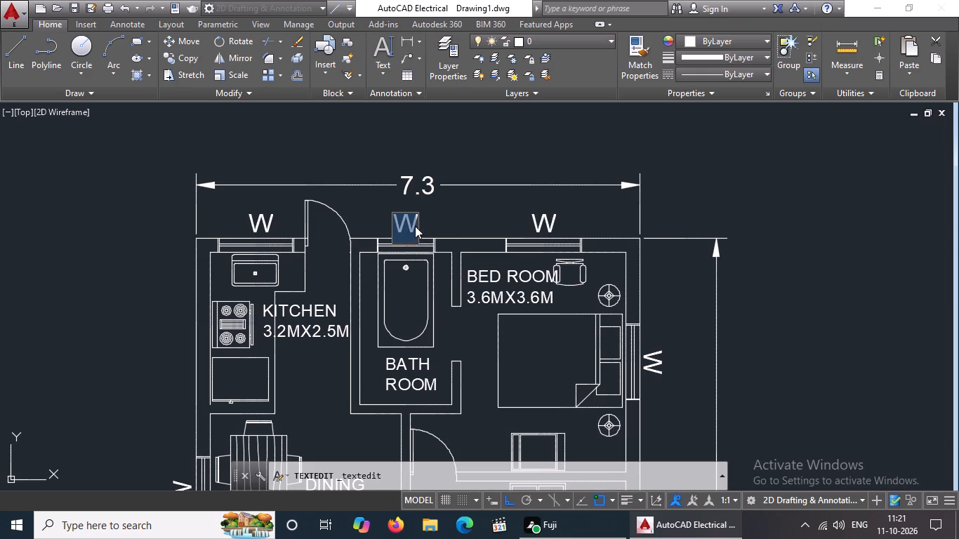
left_click(415, 227)
left_click(416, 230)
key("BackSpace")
key("v")
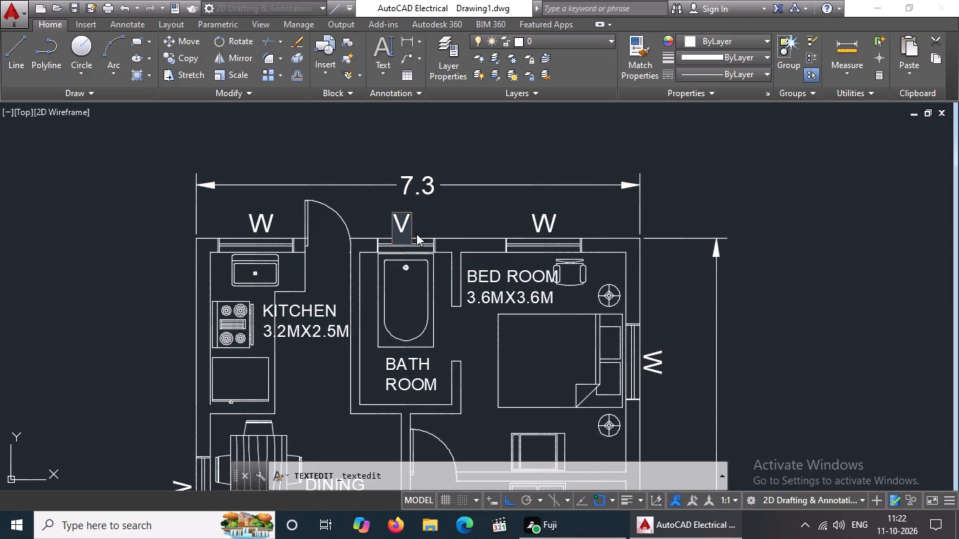
key("Return")
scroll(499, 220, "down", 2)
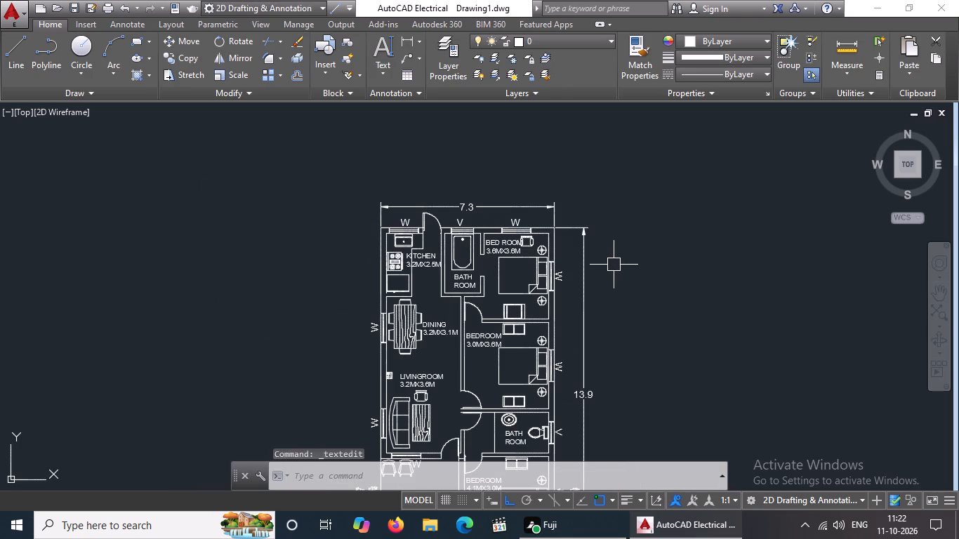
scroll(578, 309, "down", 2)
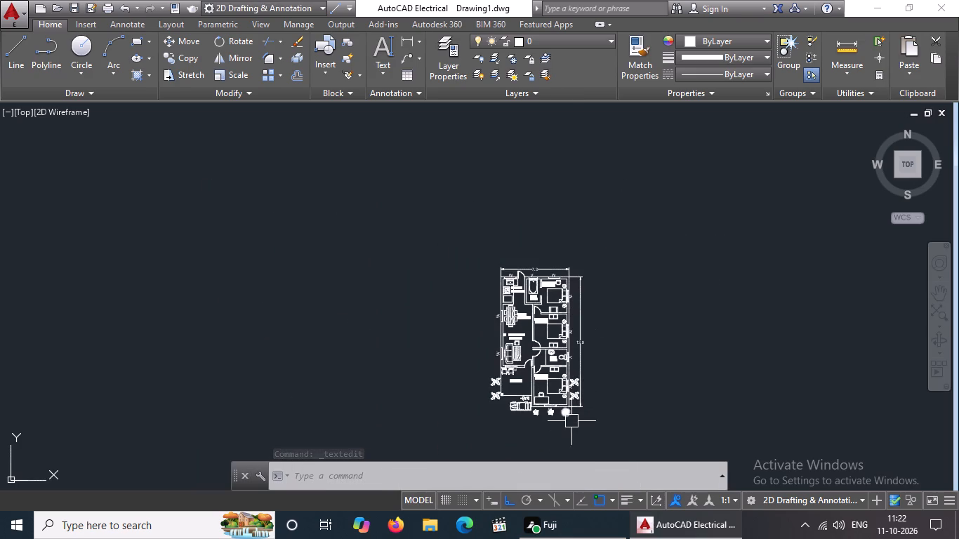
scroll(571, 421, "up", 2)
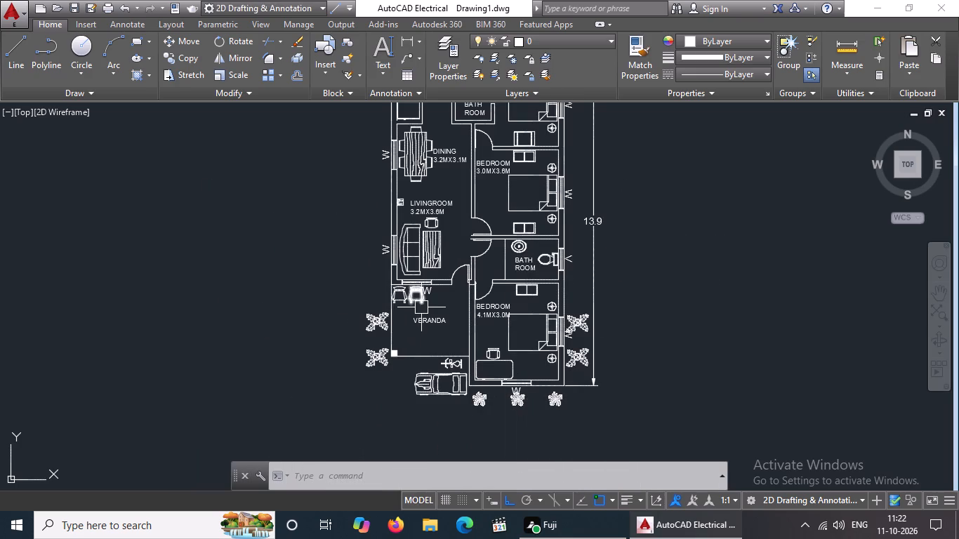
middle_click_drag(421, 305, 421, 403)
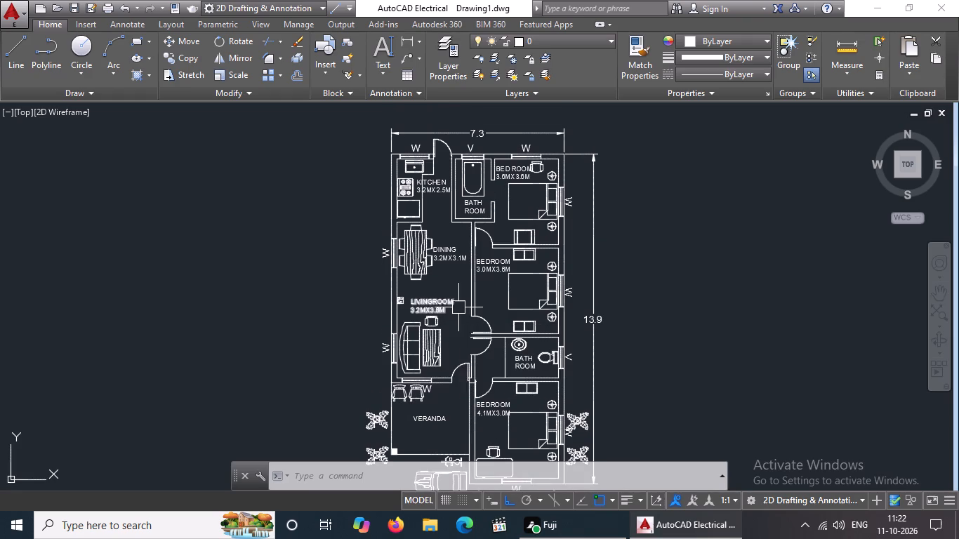
Copy the V from the rear bathroom opening, with Ortho off, to the kitchen's rear door opening.
scroll(458, 135, "up", 2)
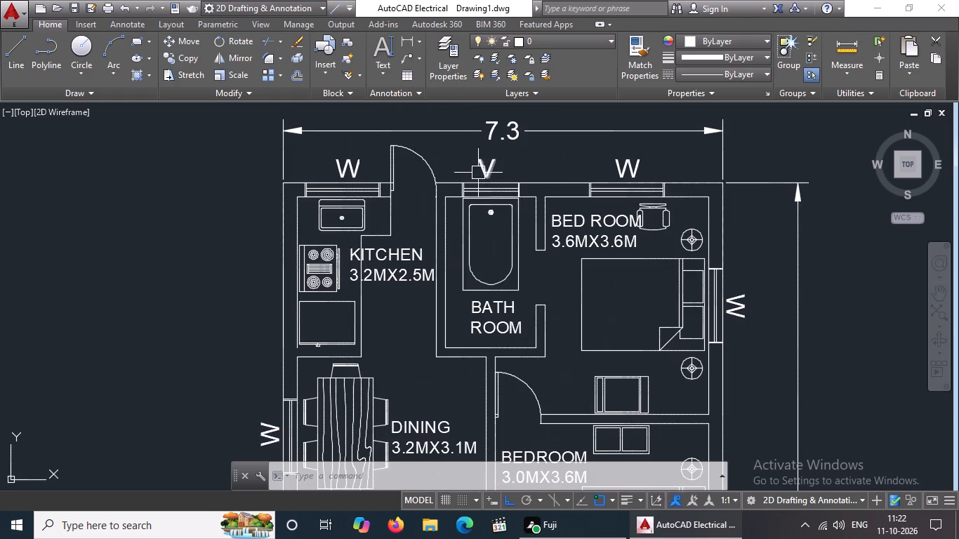
left_click(496, 166)
left_click(196, 53)
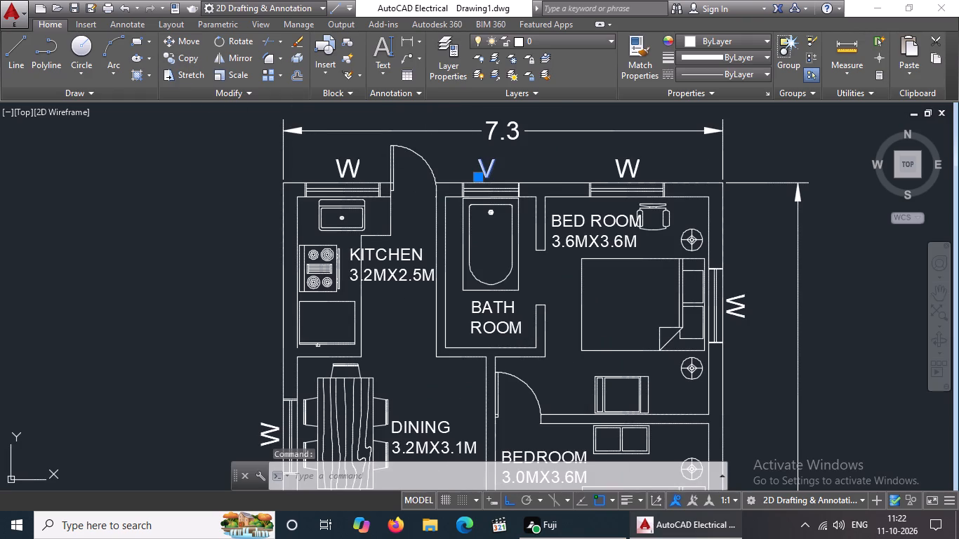
left_click(484, 168)
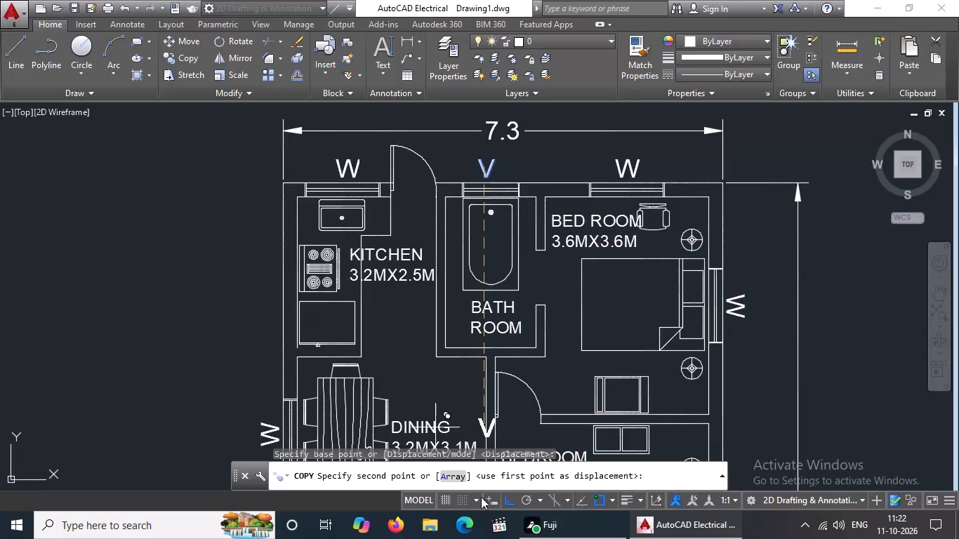
left_click(508, 498)
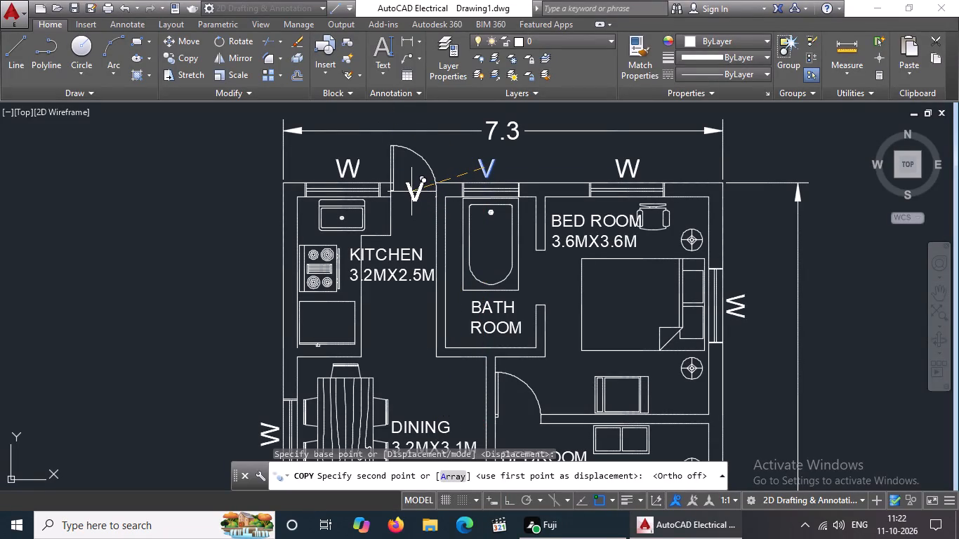
left_click(411, 191)
key("Escape")
Change the V text in the kitchen's rear door opening to D.
double_click(421, 191)
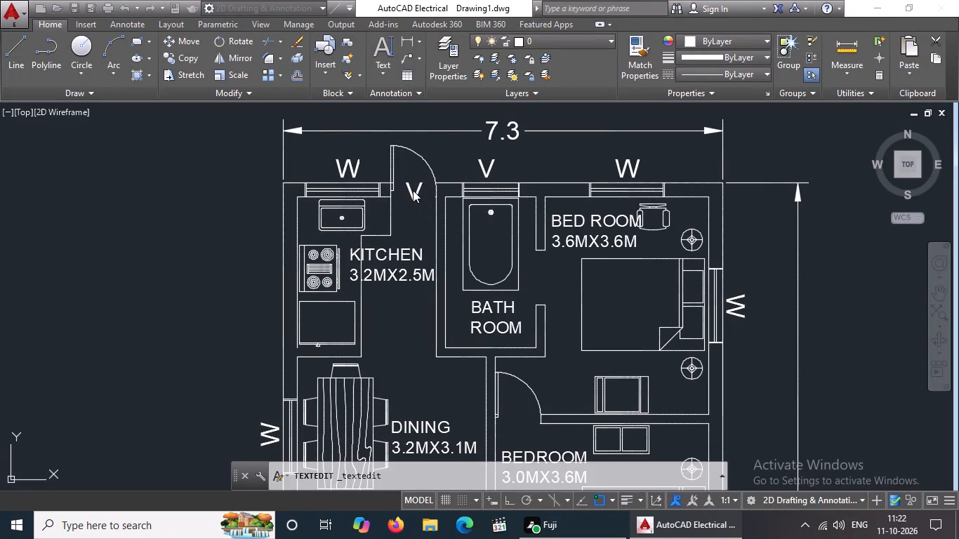
left_click(419, 199)
key("BackSpace")
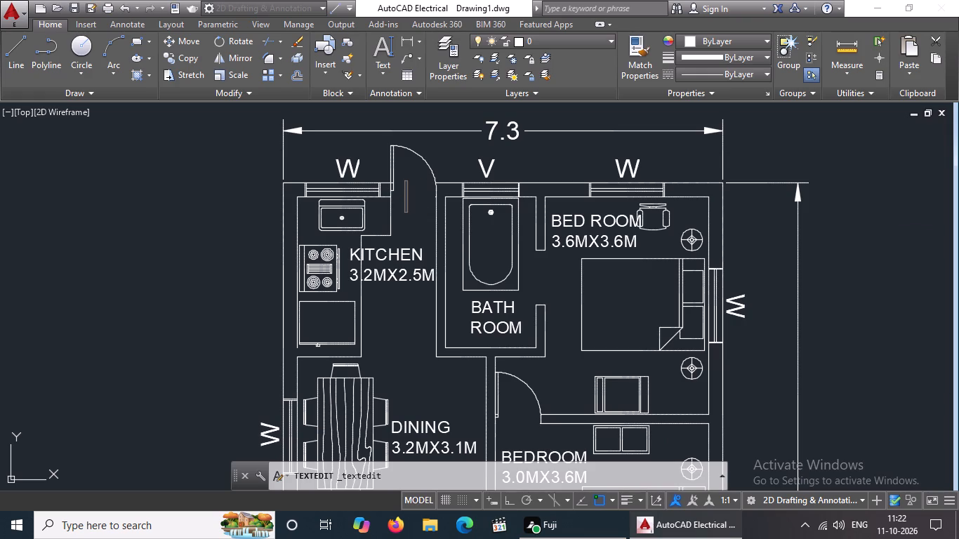
key("d")
key("space")
key("Return")
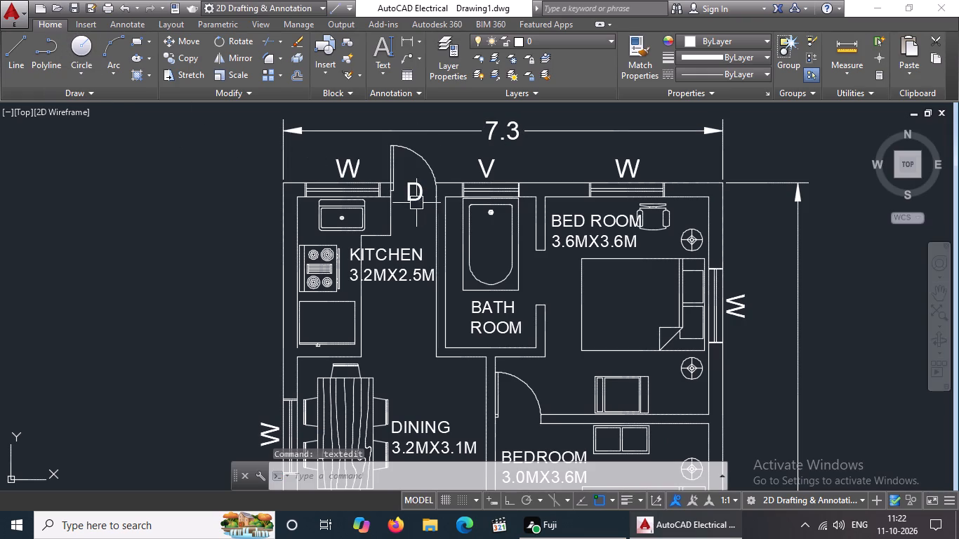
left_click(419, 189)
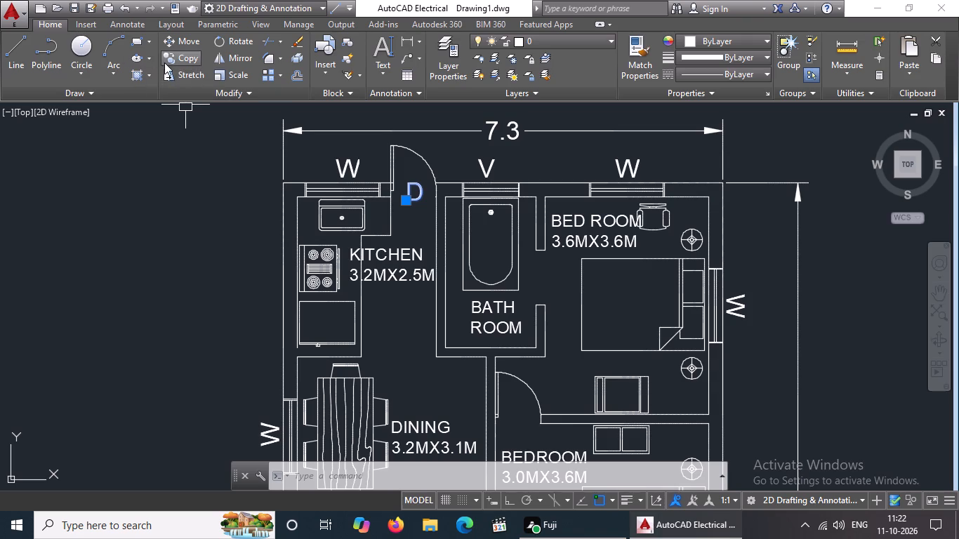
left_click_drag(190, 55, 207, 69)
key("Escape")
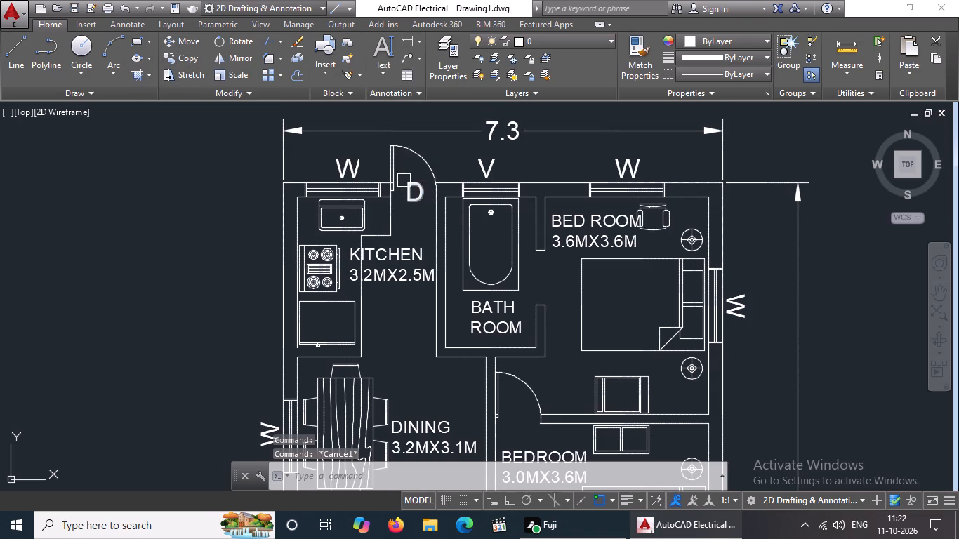
Copy the kitchen door's D to the door opening between the 3.6MX3.6M and 3.0MX3.6M bedrooms.
left_click(415, 202)
left_click_drag(180, 53, 192, 61)
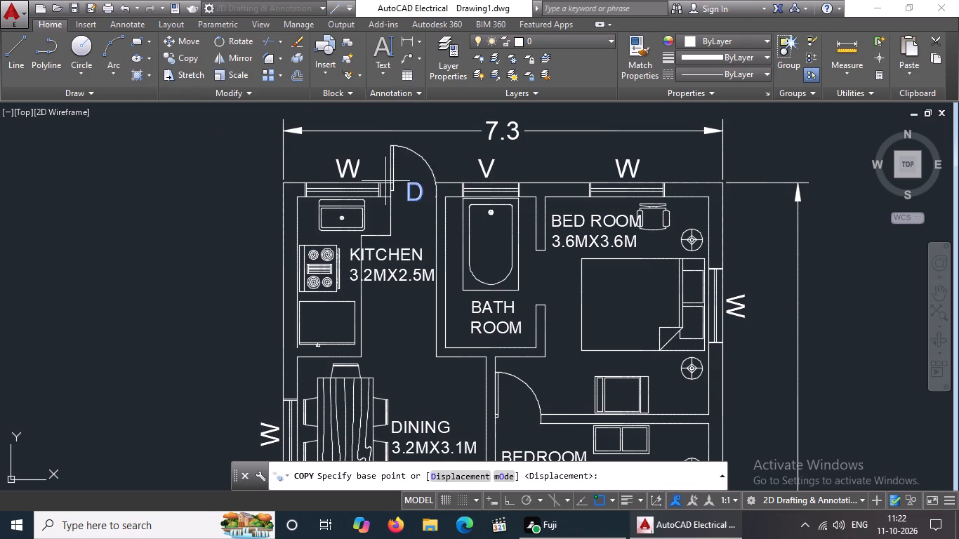
left_click(405, 192)
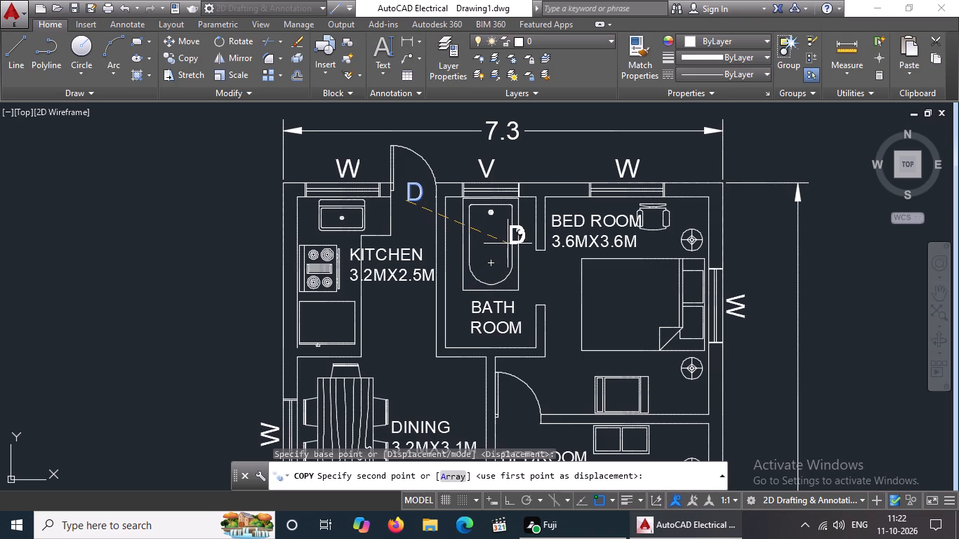
scroll(555, 383, "down", 2)
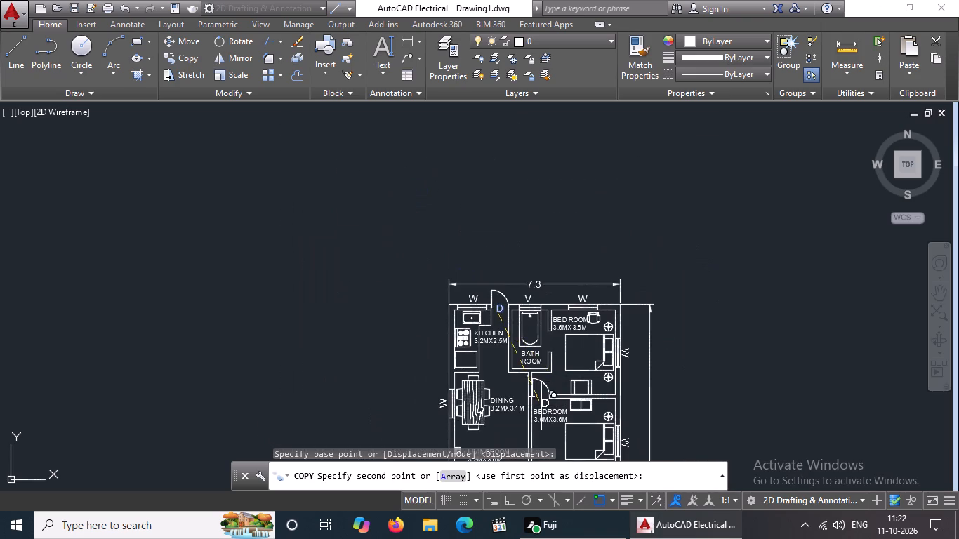
scroll(541, 407, "up", 3)
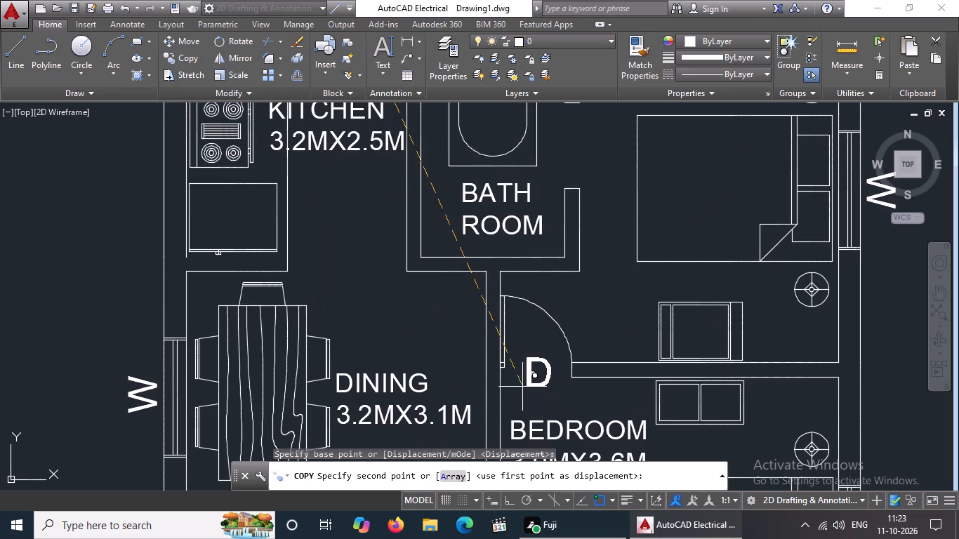
left_click(522, 387)
Place further D copies at the living room's door into the 3.0MX3.6M bedroom and its door into the passage beside the front bathroom.
scroll(548, 377, "down", 4)
scroll(541, 427, "up", 3)
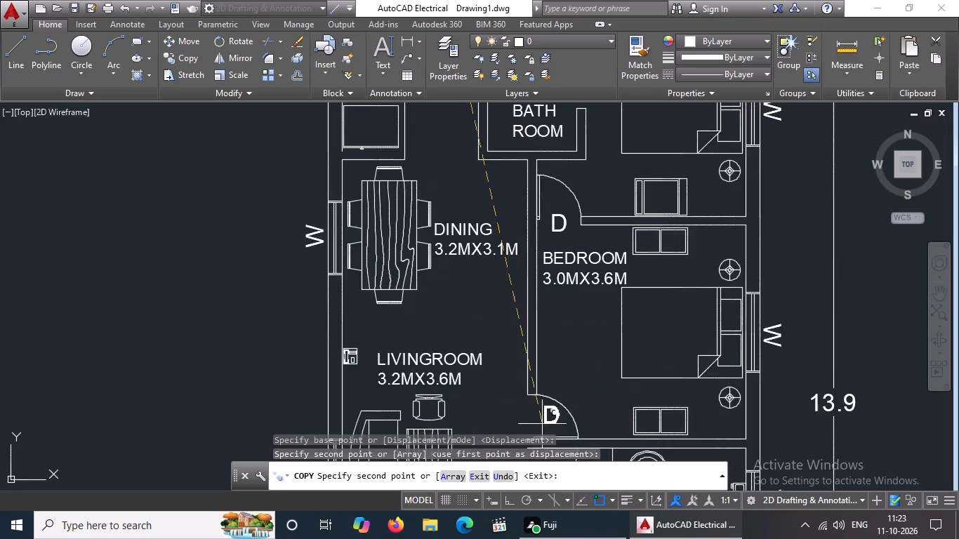
scroll(544, 418, "down", 3)
scroll(543, 424, "up", 1)
middle_click_drag(545, 418, 526, 273)
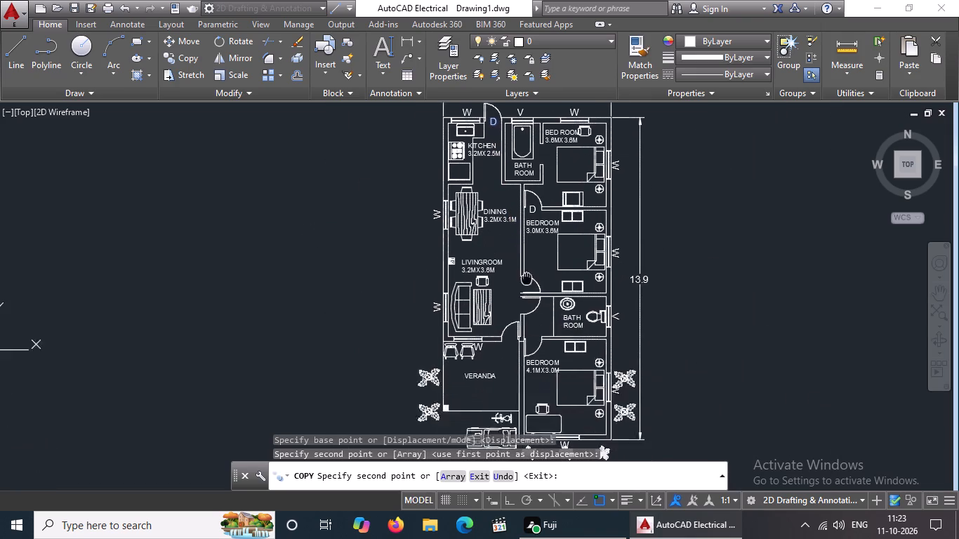
middle_click_drag(526, 273, 525, 251)
scroll(524, 253, "up", 2)
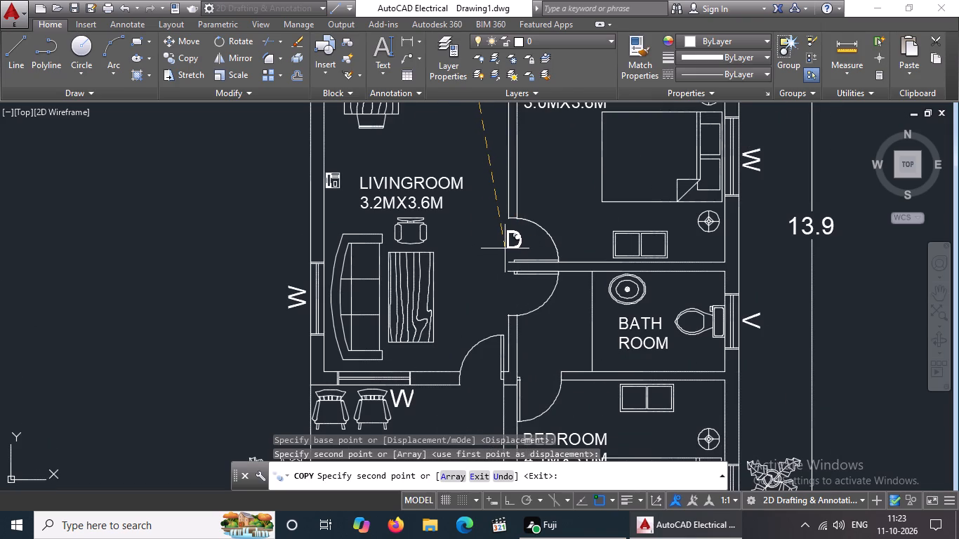
left_click(505, 248)
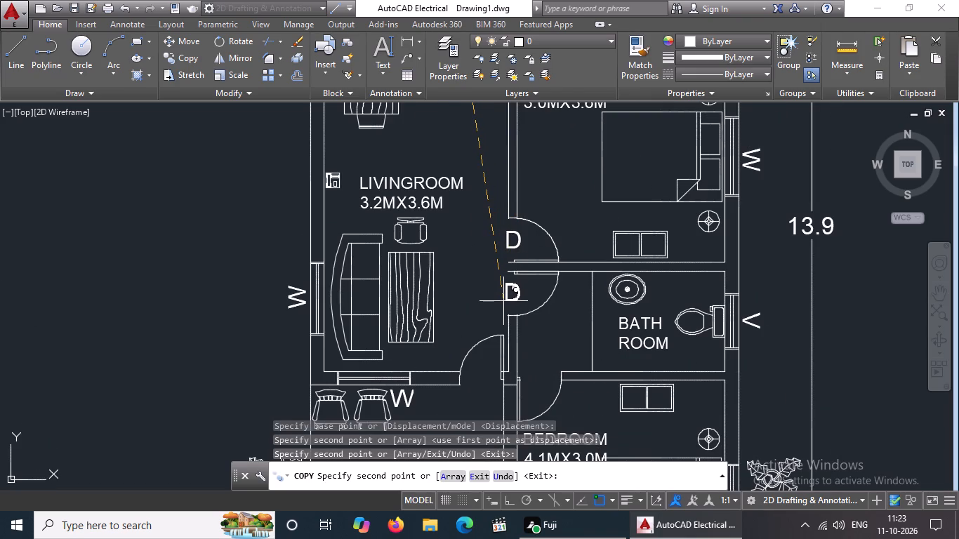
left_click(503, 299)
Place D copies in the door opening between living room and veranda and in the 4.1MX3.0M bedroom's door opening, and end the copying.
scroll(545, 308, "down", 1)
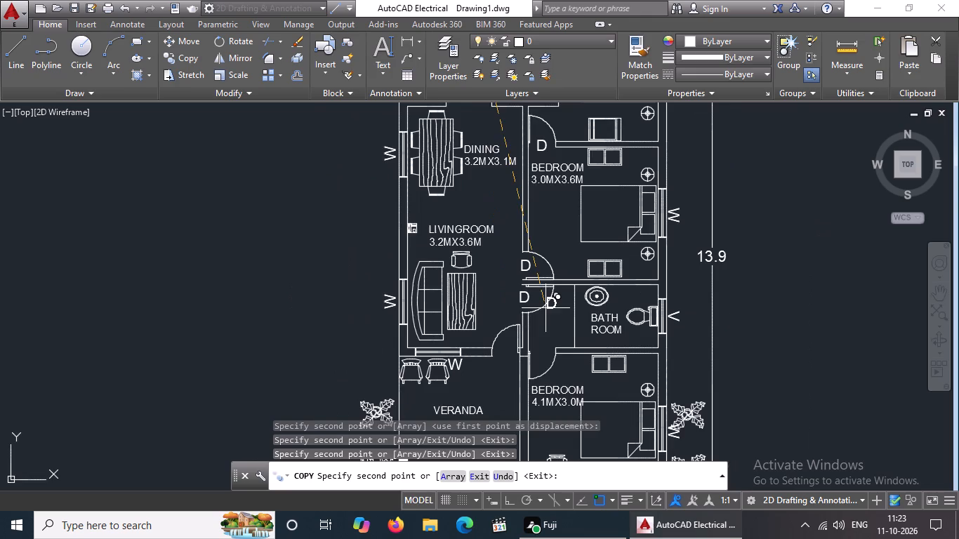
scroll(545, 308, "down", 1)
scroll(527, 358, "up", 3)
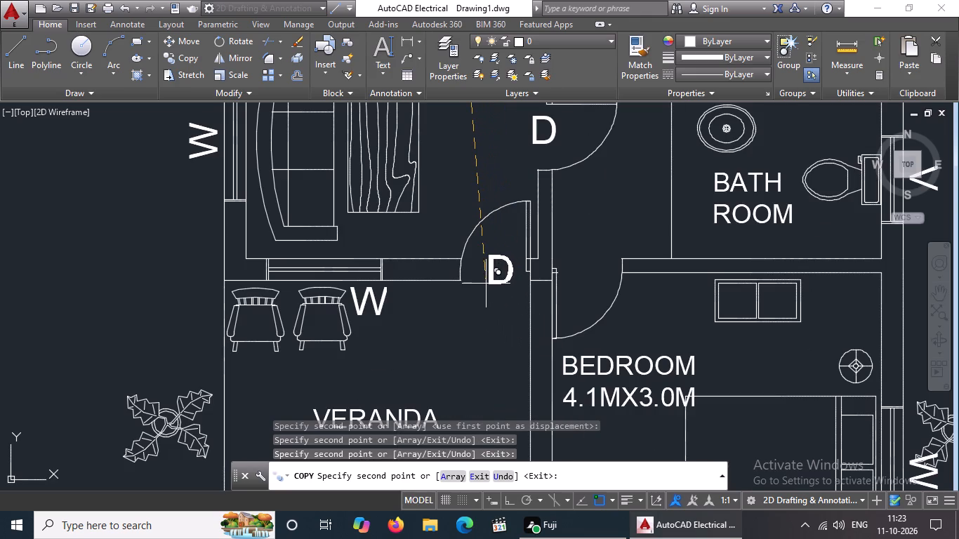
left_click(482, 283)
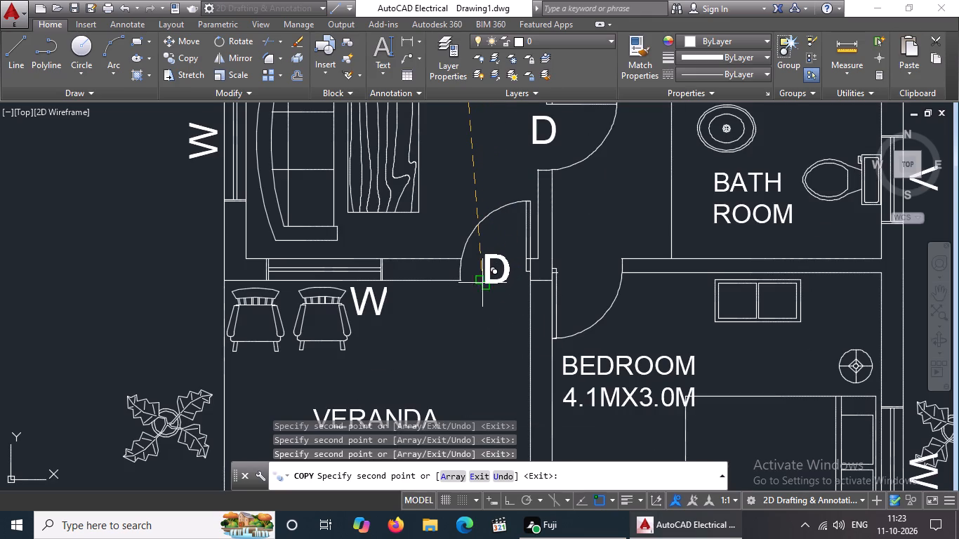
left_click(569, 282)
scroll(607, 272, "down", 4)
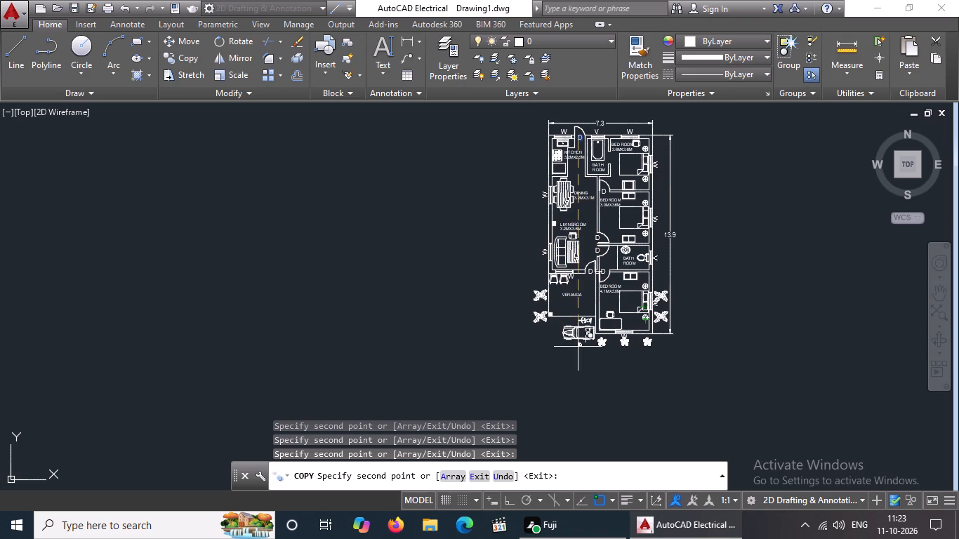
scroll(578, 347, "up", 1)
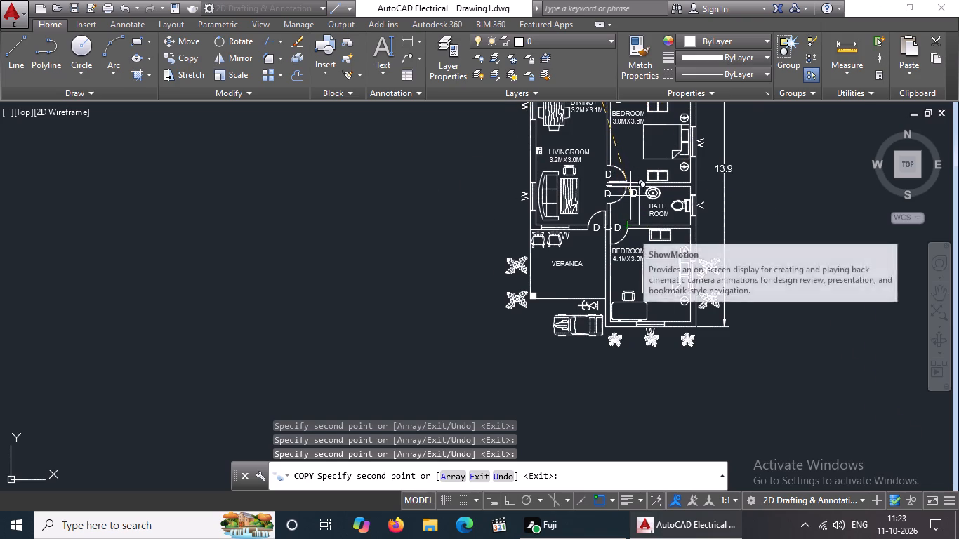
scroll(632, 199, "up", 2)
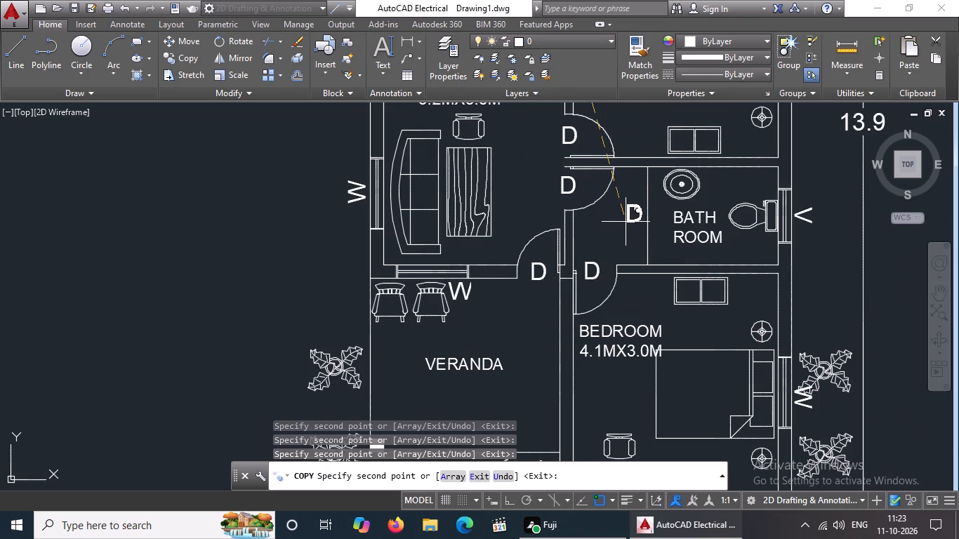
scroll(626, 226, "down", 3)
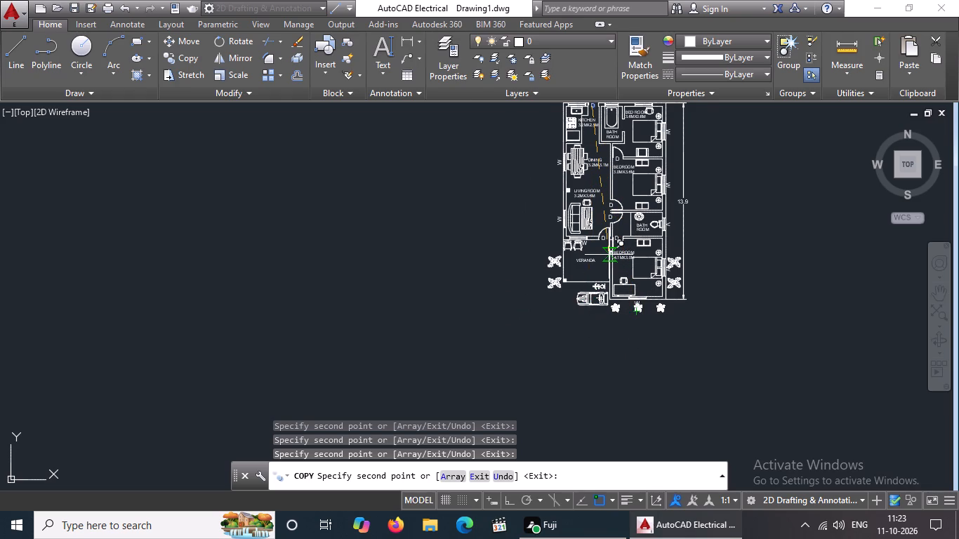
middle_click_drag(611, 262, 607, 380)
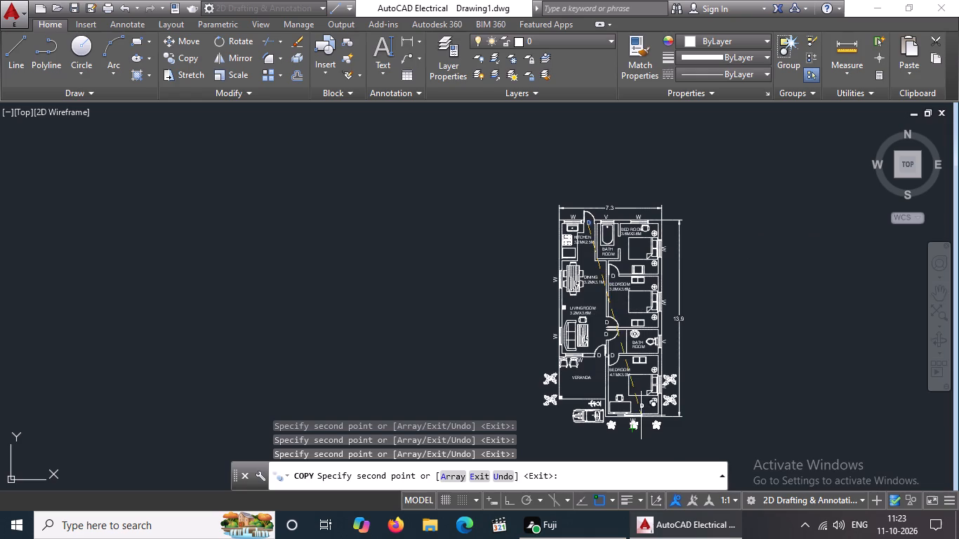
scroll(642, 435, "up", 2)
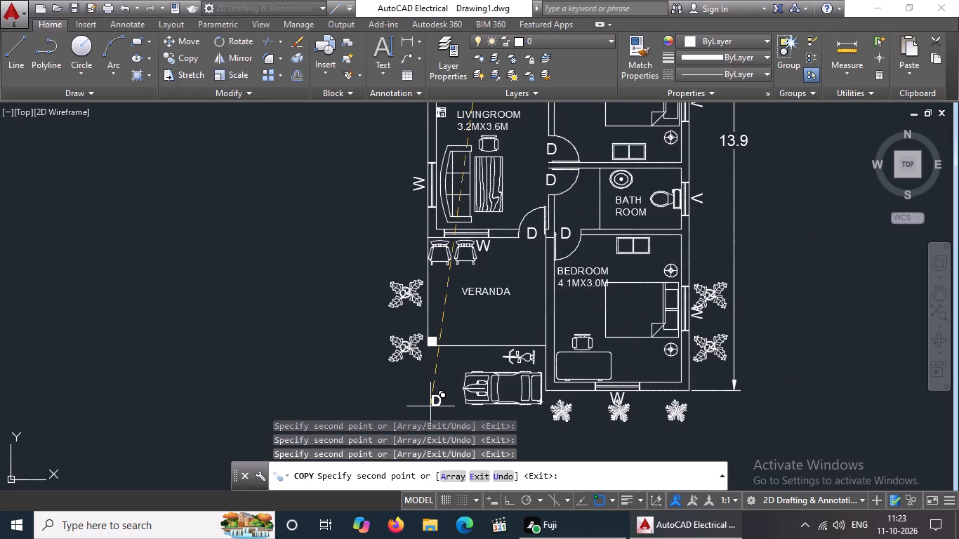
key("Escape")
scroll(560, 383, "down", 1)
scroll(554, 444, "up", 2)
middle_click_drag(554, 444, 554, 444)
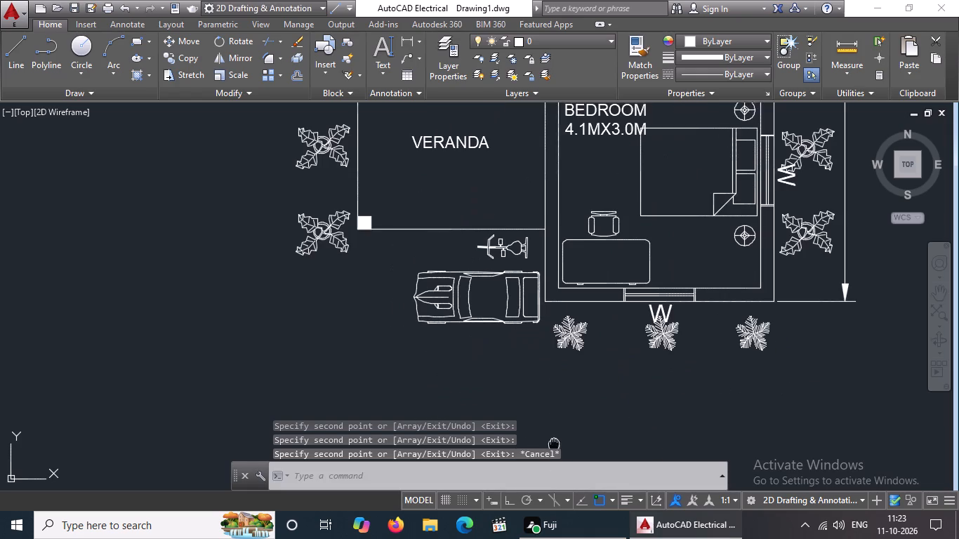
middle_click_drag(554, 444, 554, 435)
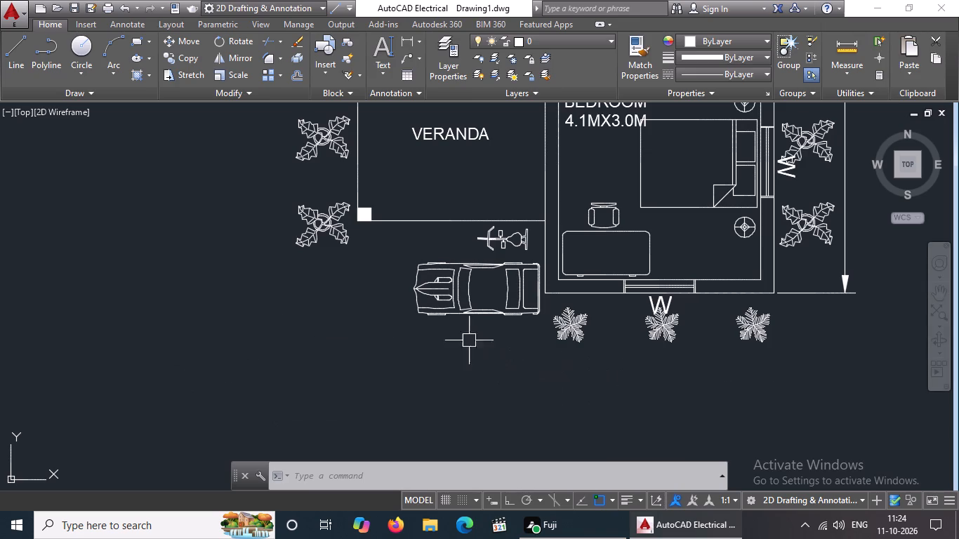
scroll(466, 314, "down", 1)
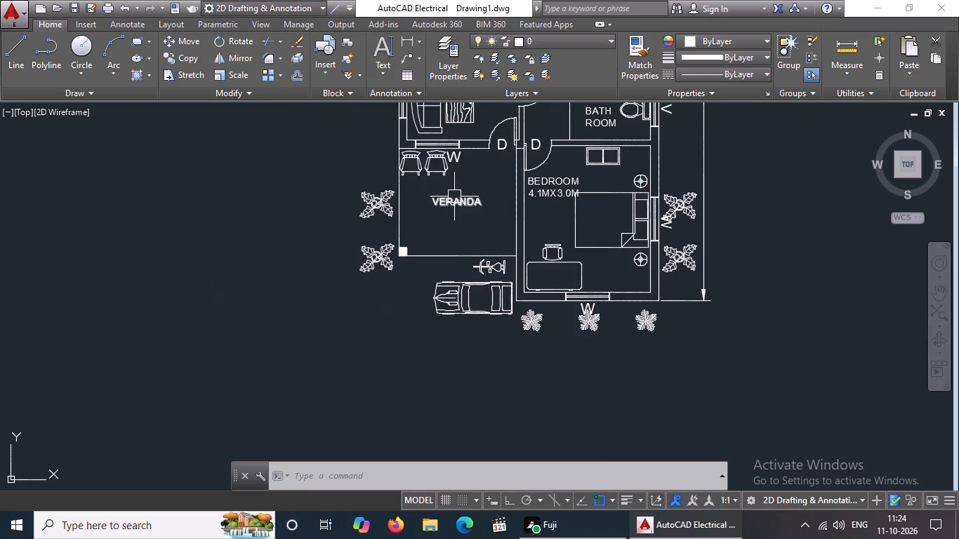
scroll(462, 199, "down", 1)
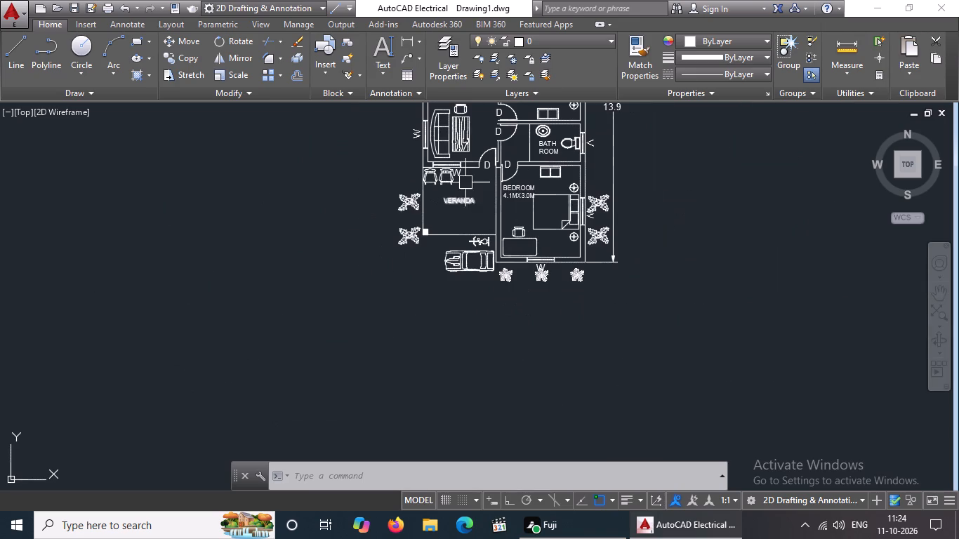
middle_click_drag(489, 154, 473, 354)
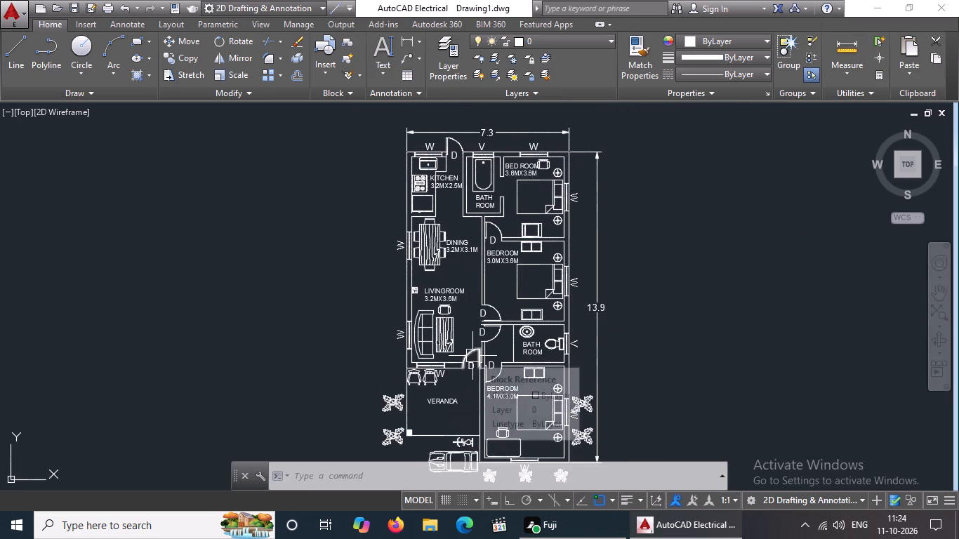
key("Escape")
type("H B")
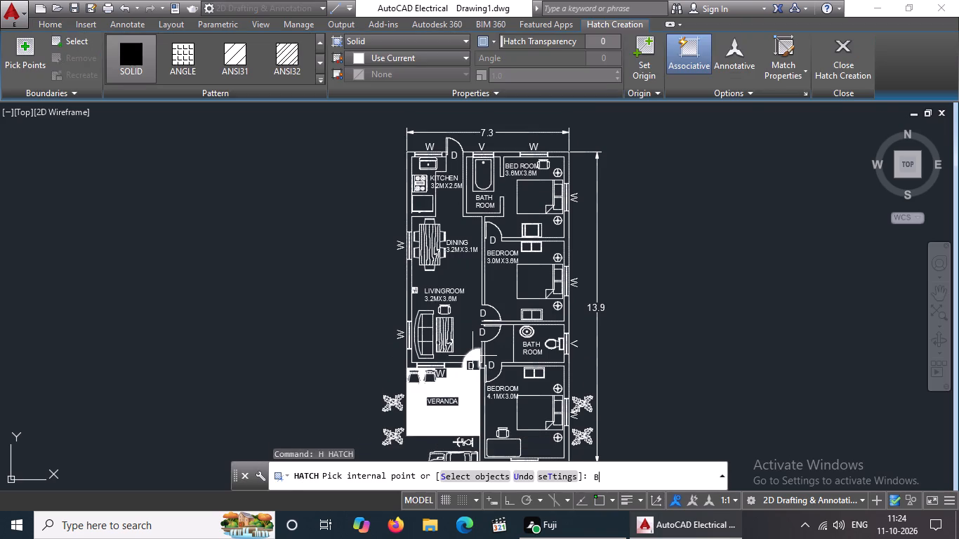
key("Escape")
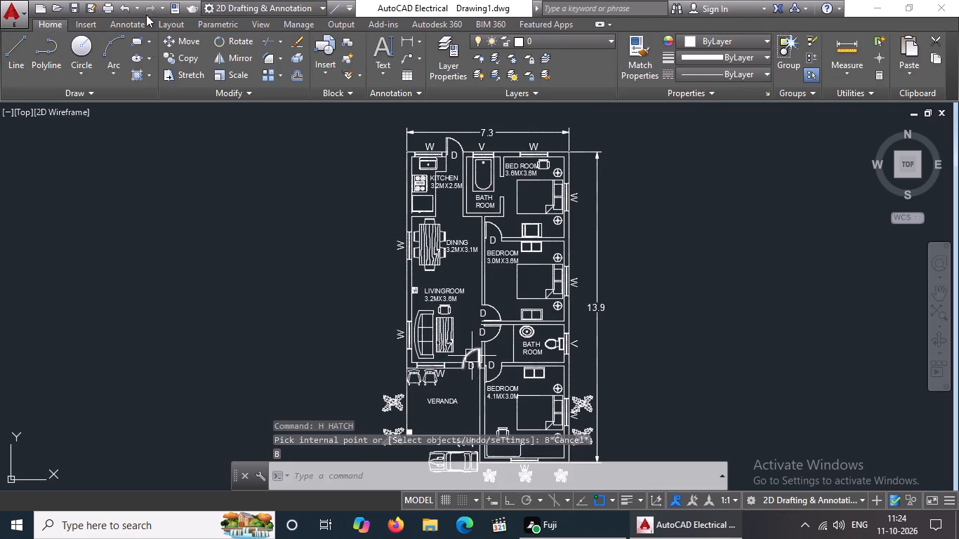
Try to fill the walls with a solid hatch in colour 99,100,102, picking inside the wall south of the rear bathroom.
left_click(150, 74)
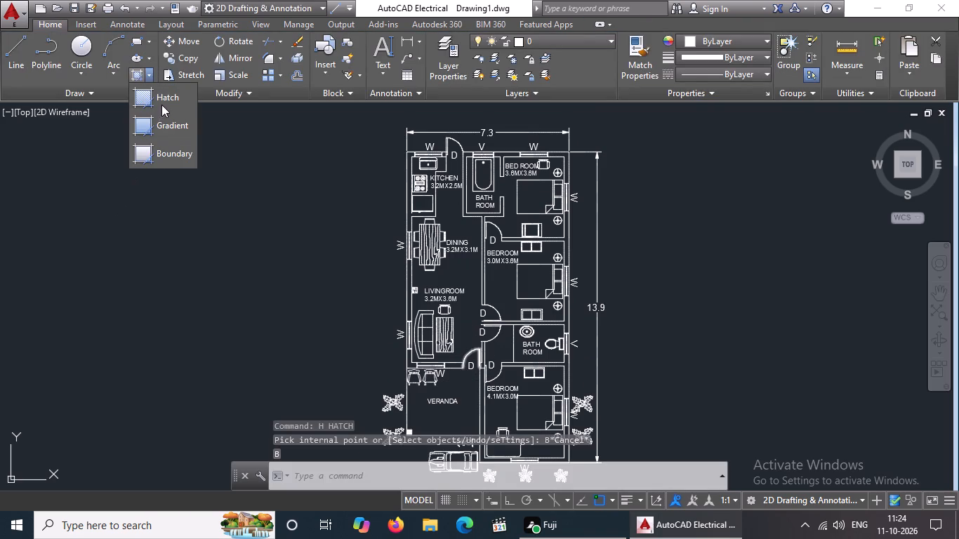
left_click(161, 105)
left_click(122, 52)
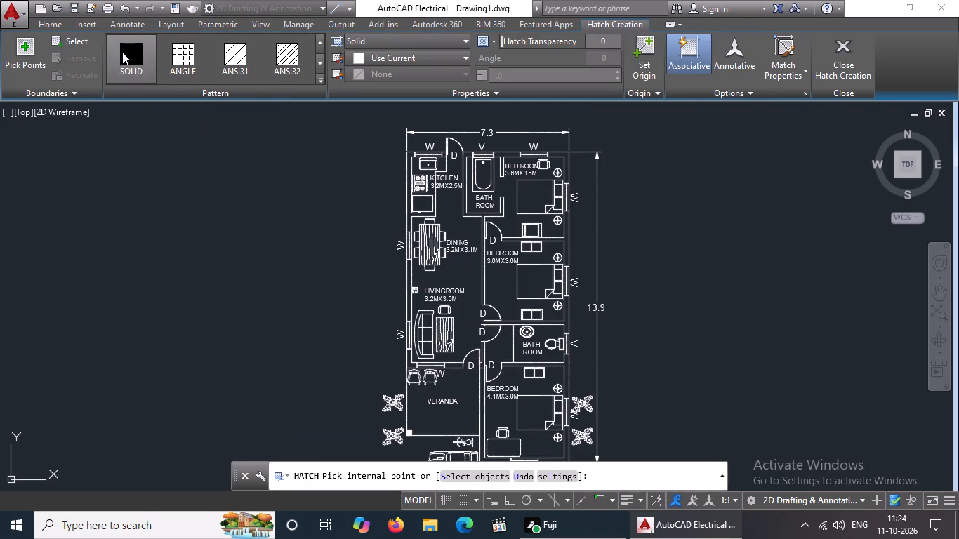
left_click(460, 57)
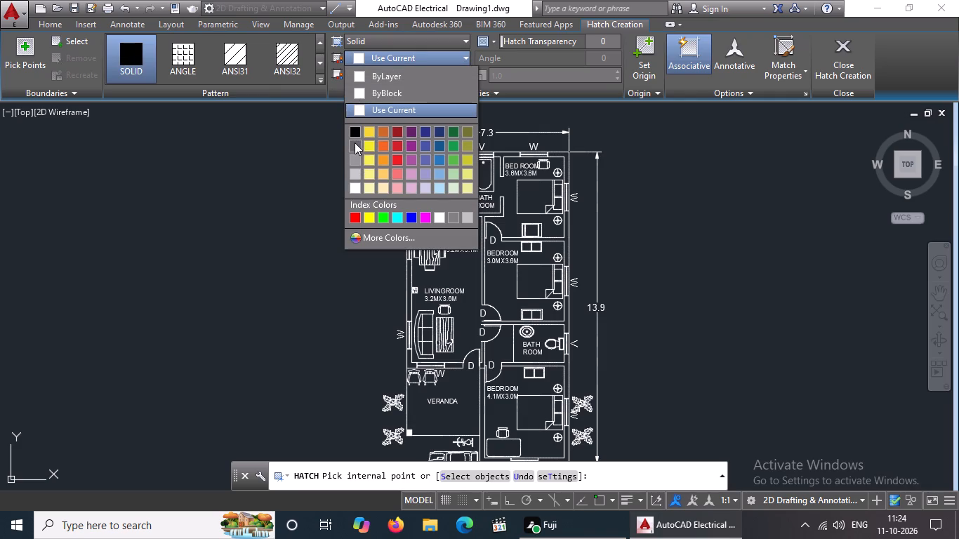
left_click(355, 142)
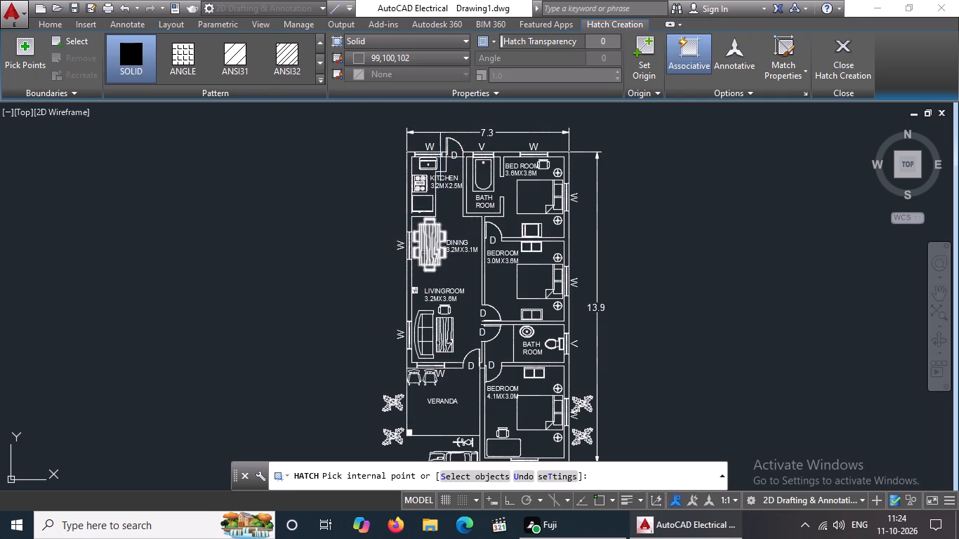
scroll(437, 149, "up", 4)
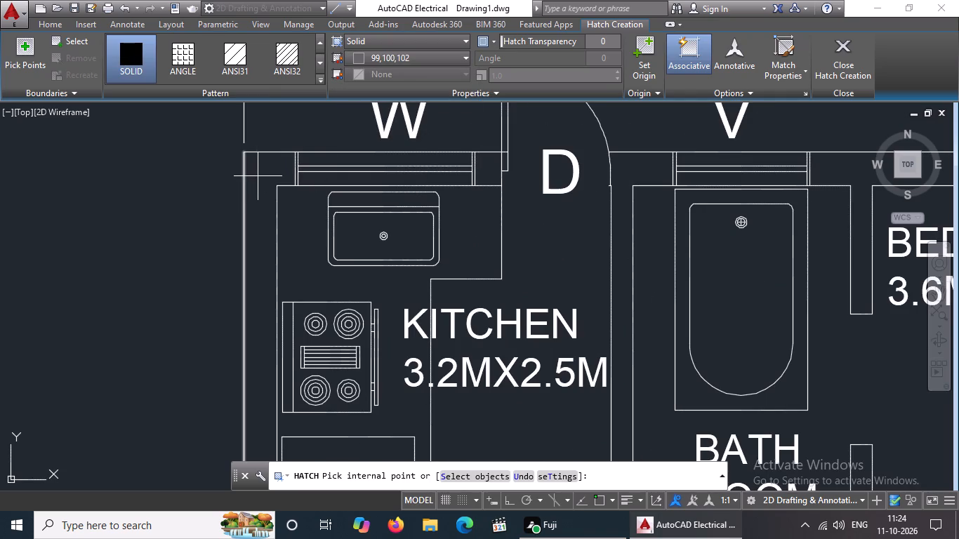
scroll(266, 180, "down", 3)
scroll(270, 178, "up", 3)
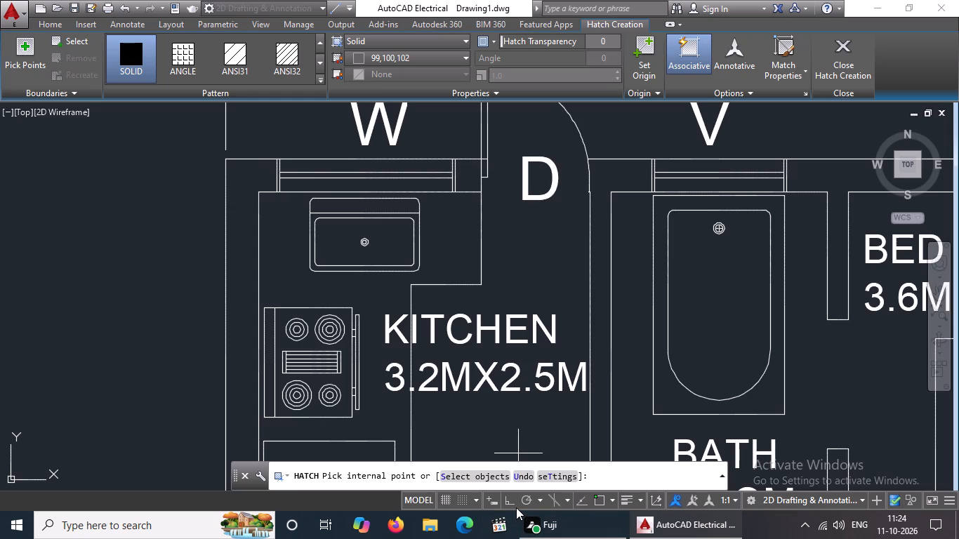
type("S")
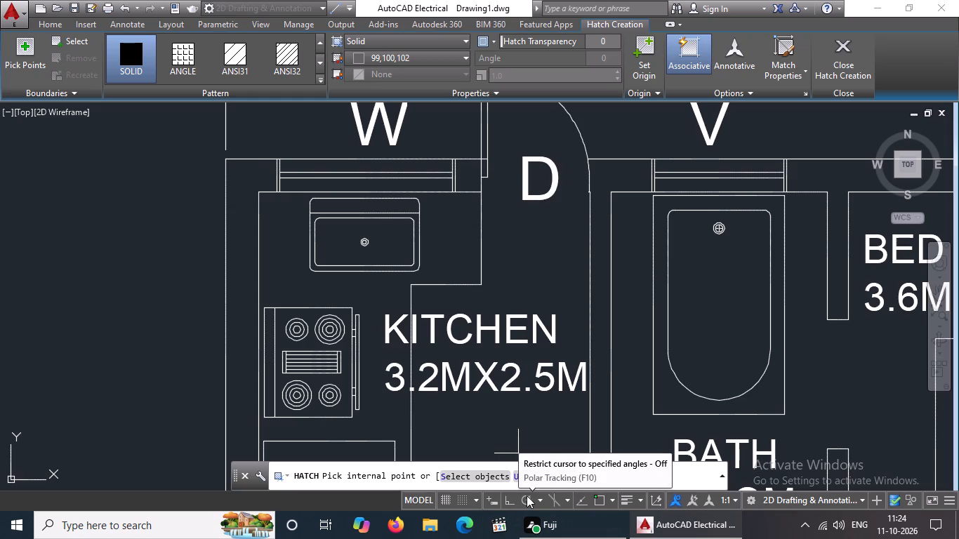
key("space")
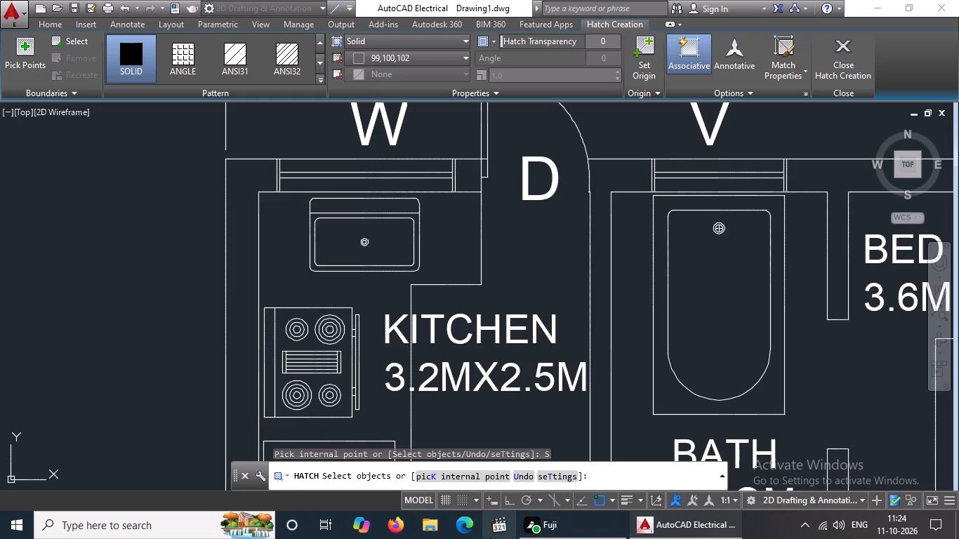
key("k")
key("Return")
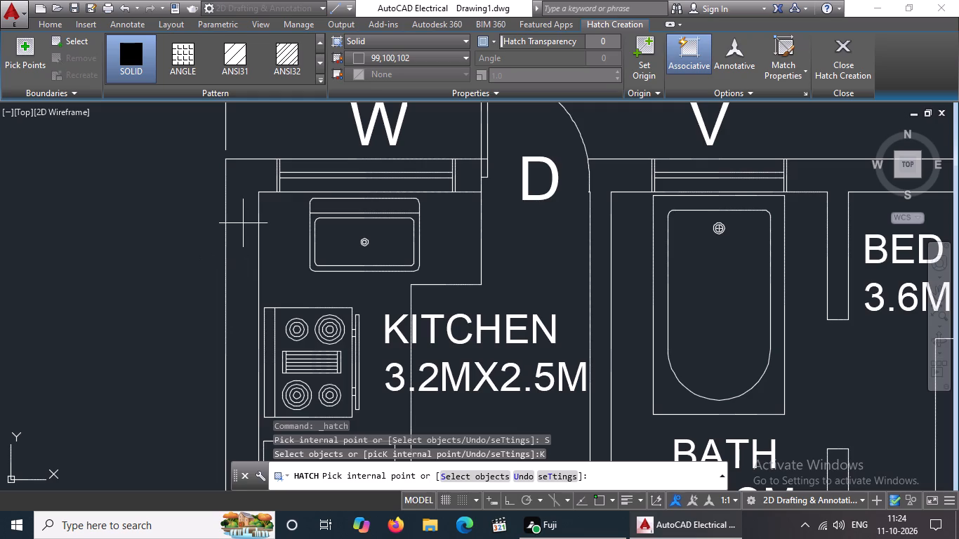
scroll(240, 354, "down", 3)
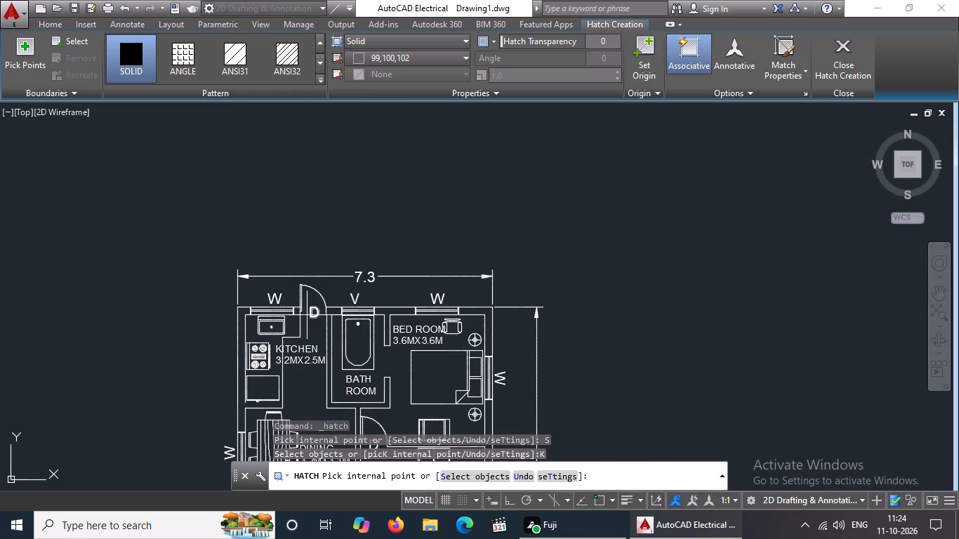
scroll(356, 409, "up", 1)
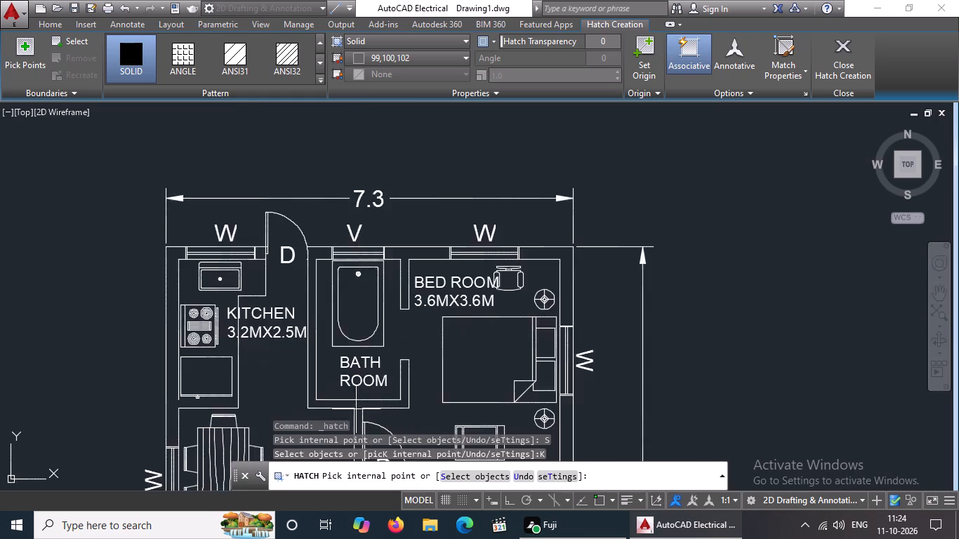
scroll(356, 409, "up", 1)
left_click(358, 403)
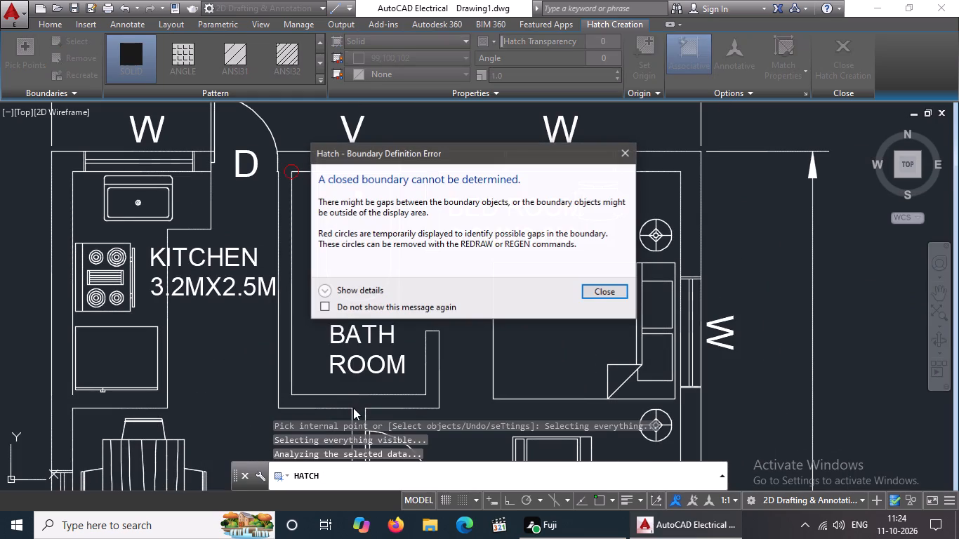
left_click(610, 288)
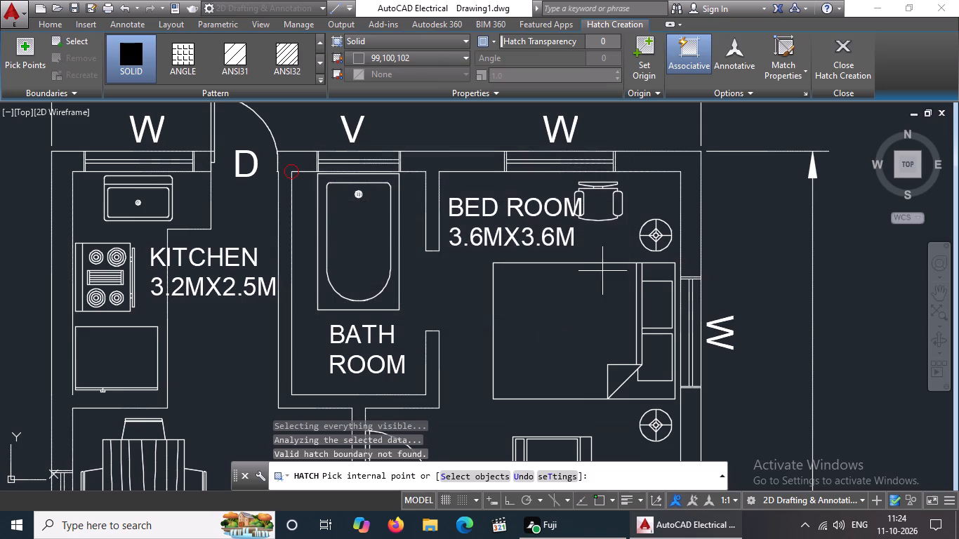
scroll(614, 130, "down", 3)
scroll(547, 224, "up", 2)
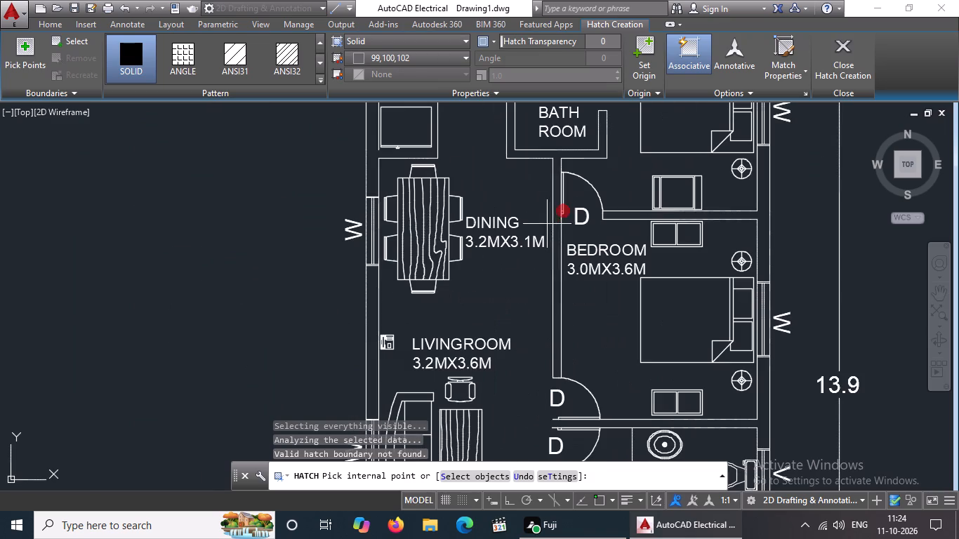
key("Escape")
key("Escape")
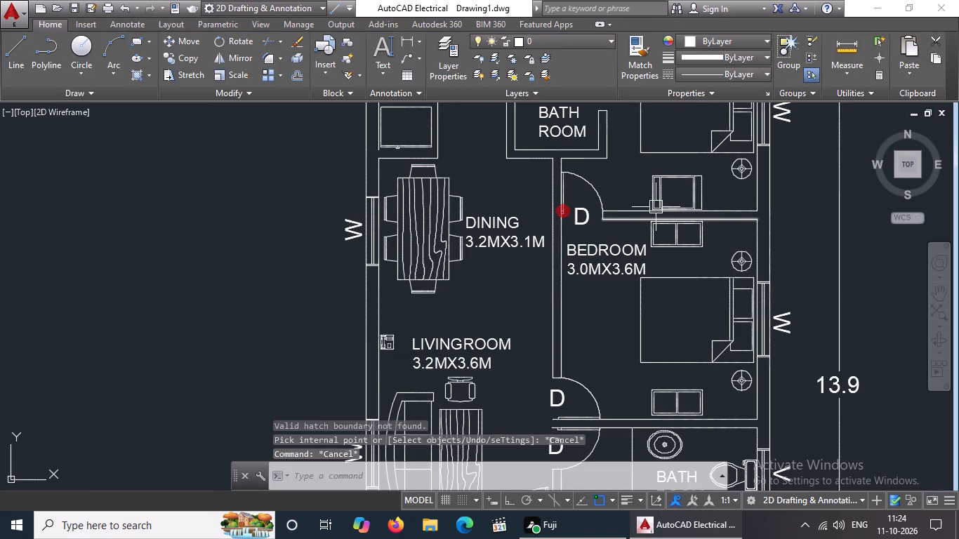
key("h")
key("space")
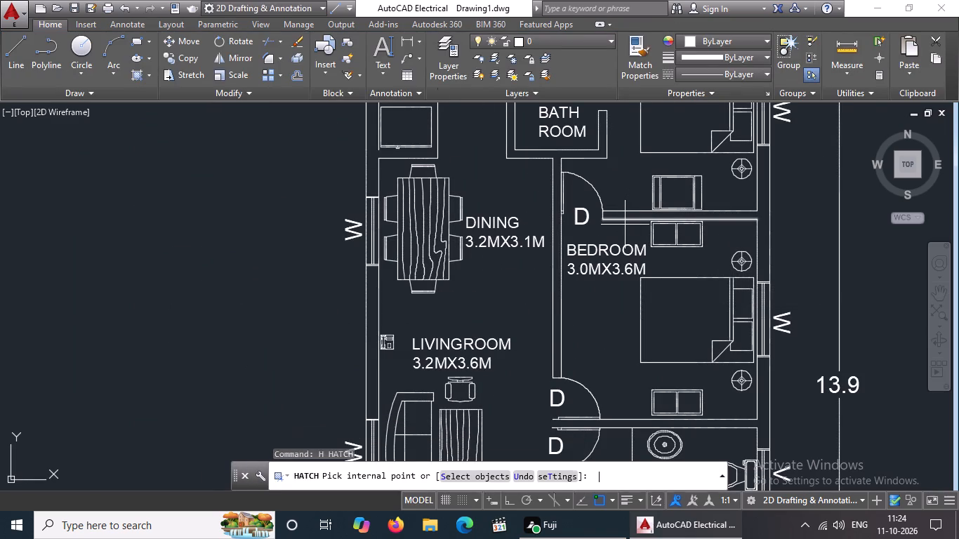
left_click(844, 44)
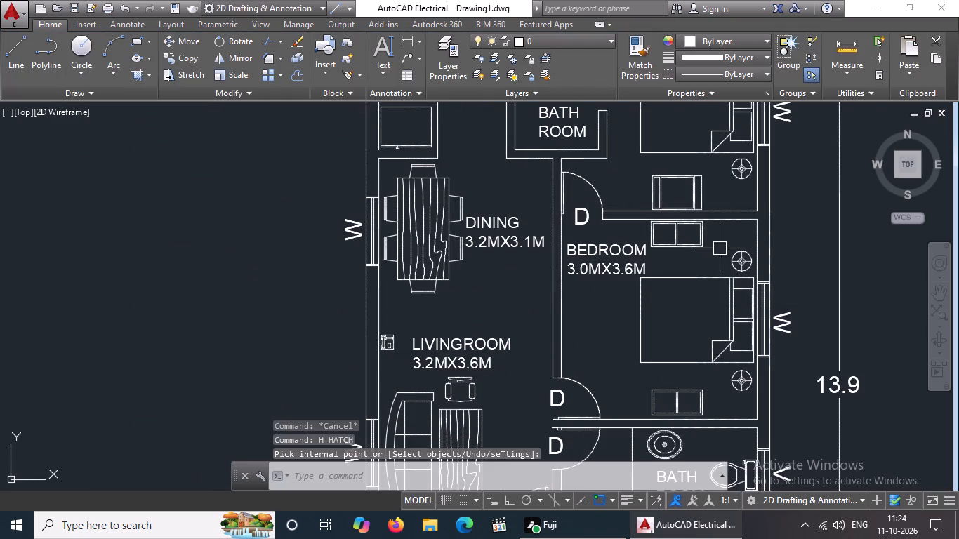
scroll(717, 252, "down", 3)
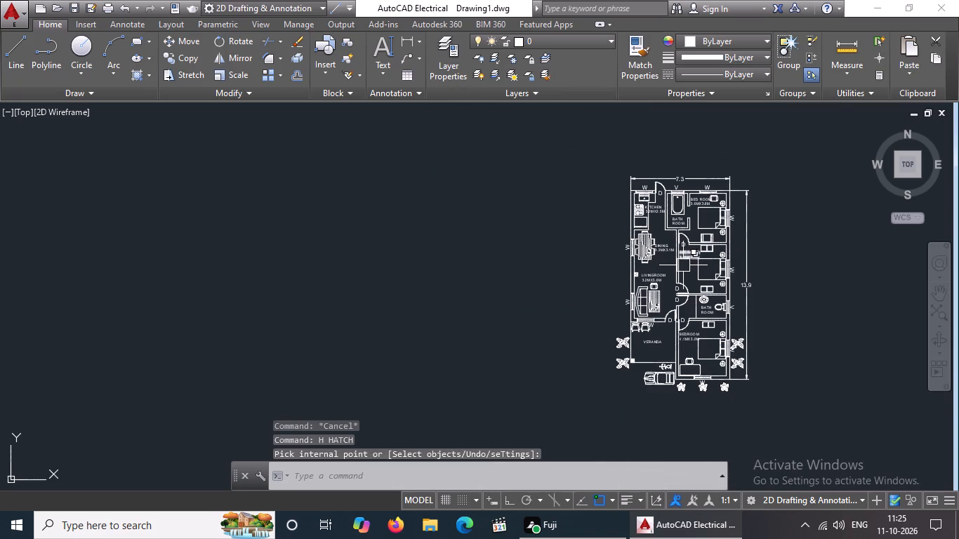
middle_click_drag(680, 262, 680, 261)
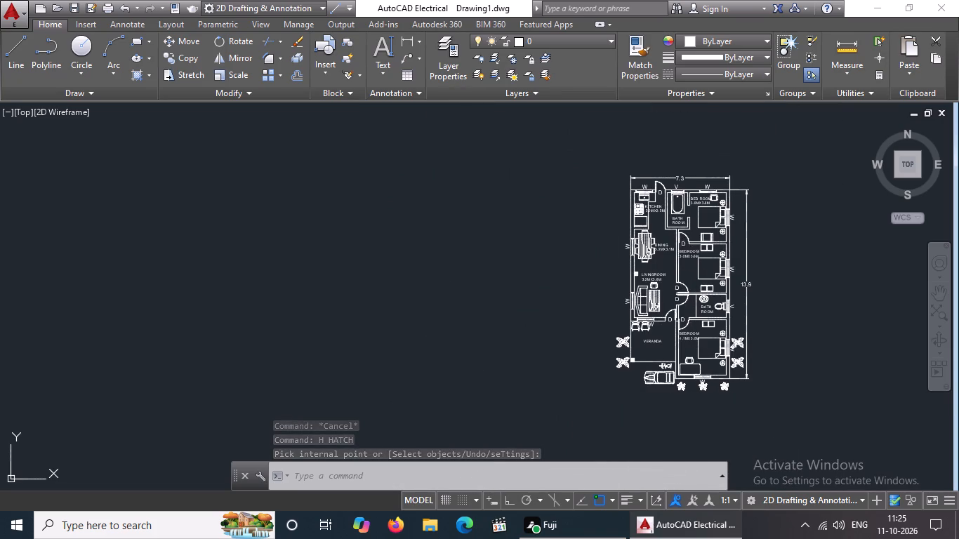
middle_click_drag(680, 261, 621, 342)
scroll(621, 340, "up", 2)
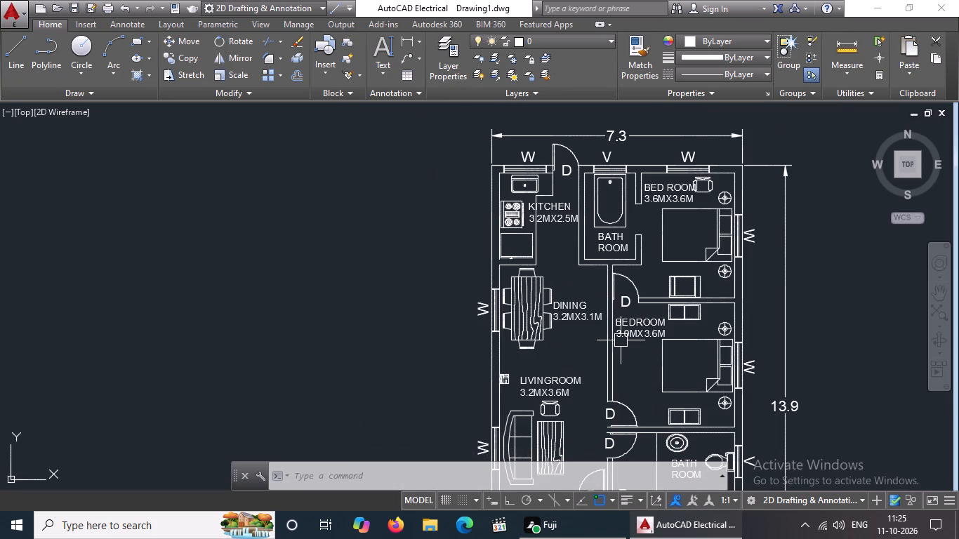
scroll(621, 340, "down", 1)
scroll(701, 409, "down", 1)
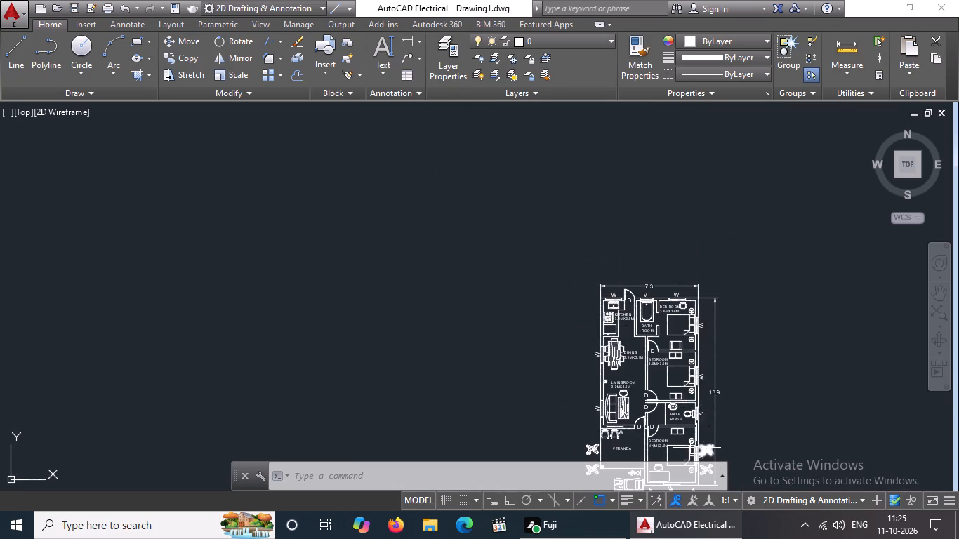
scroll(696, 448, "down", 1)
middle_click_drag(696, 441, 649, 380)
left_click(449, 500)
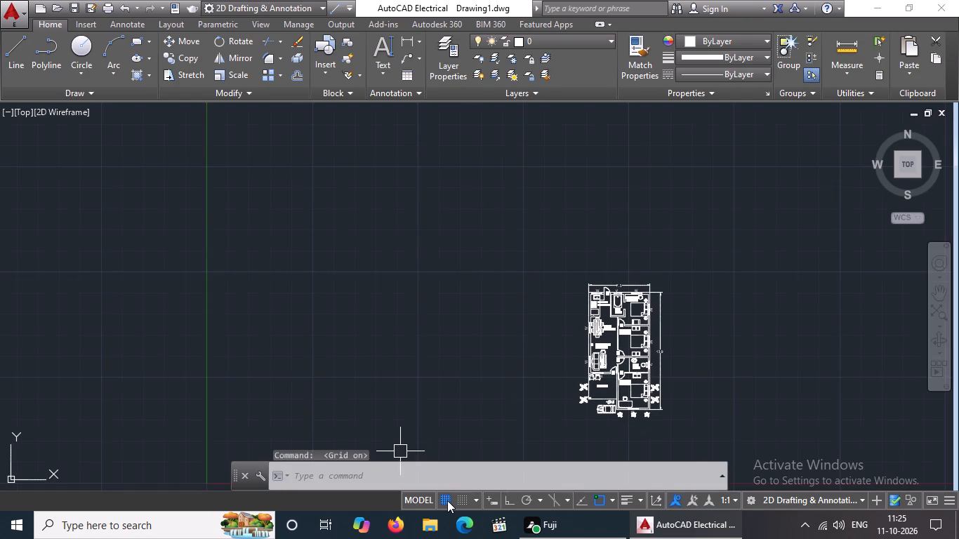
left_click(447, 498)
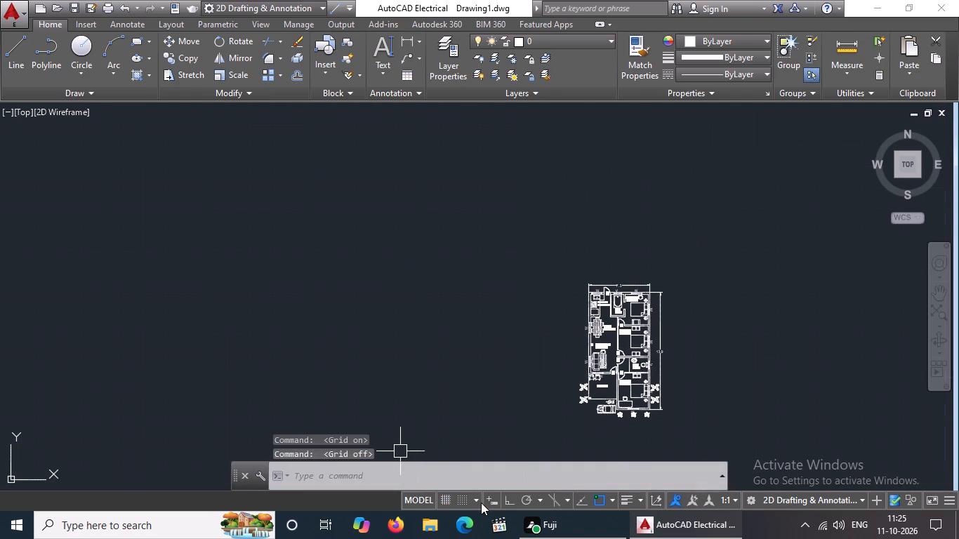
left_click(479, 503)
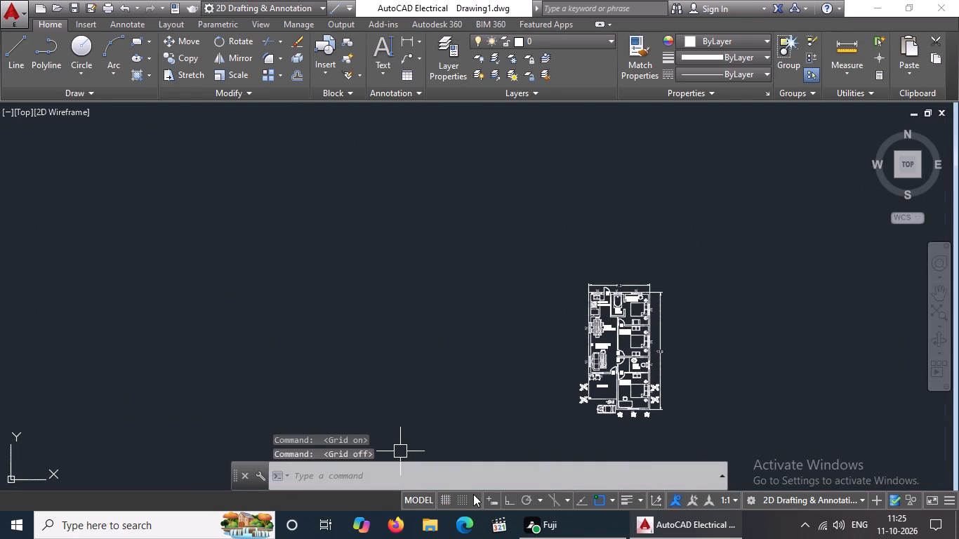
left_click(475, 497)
Turn on Ortho mode for drawing straight horizontal and vertical lines.
left_click(515, 504)
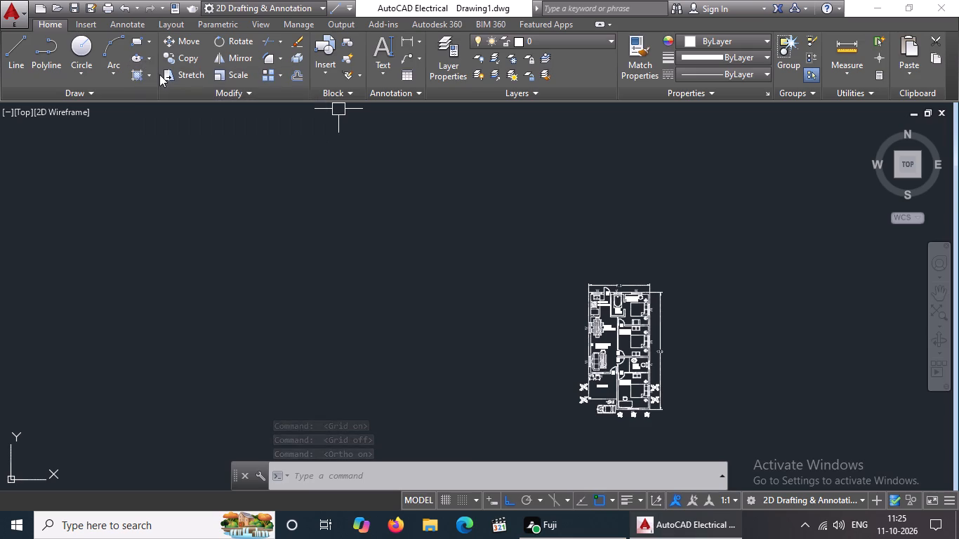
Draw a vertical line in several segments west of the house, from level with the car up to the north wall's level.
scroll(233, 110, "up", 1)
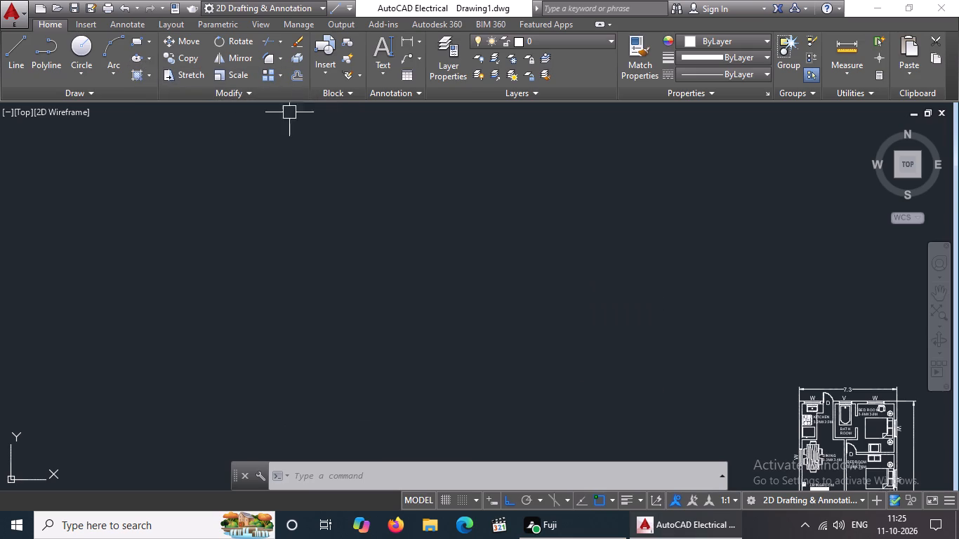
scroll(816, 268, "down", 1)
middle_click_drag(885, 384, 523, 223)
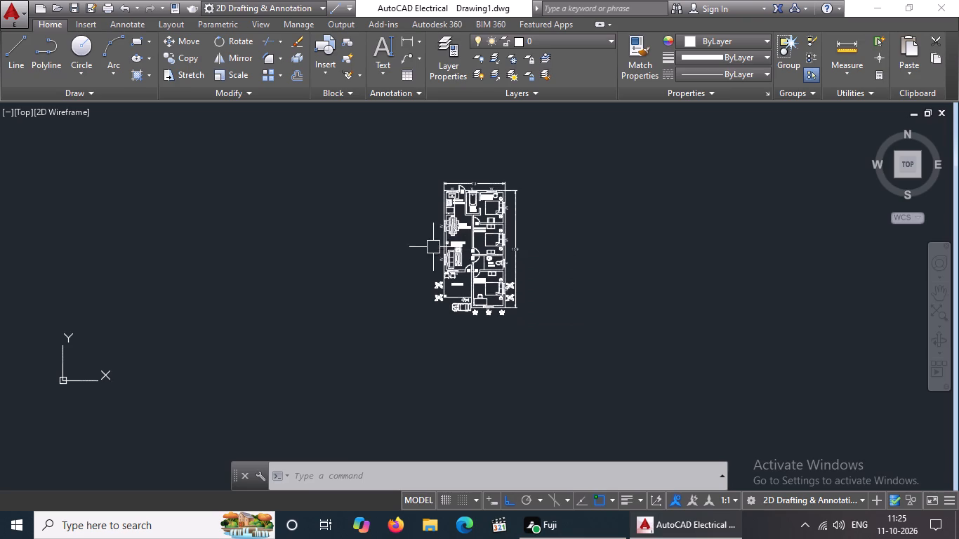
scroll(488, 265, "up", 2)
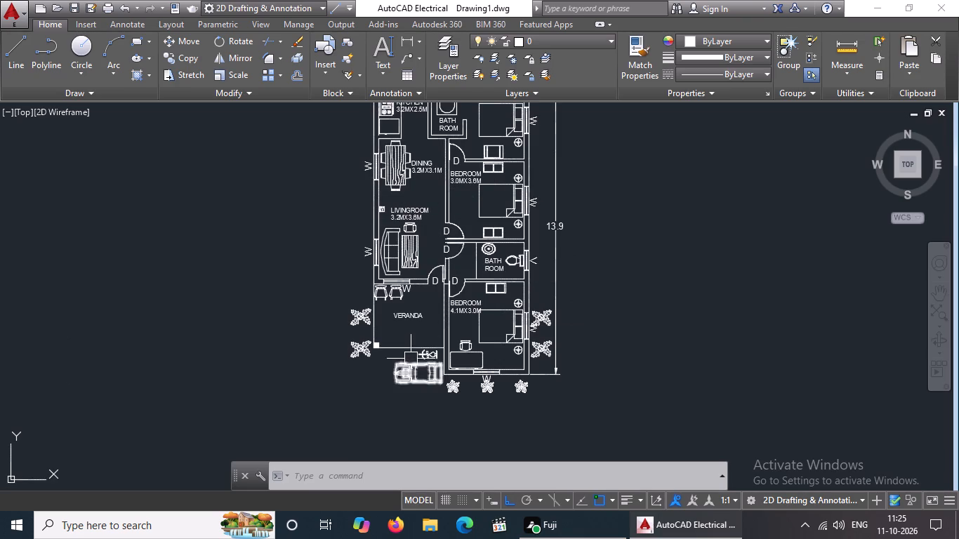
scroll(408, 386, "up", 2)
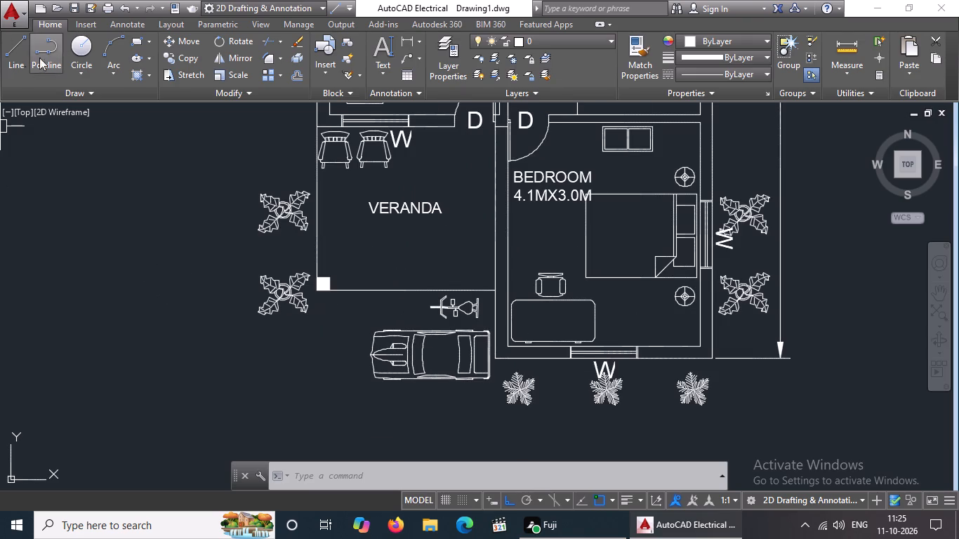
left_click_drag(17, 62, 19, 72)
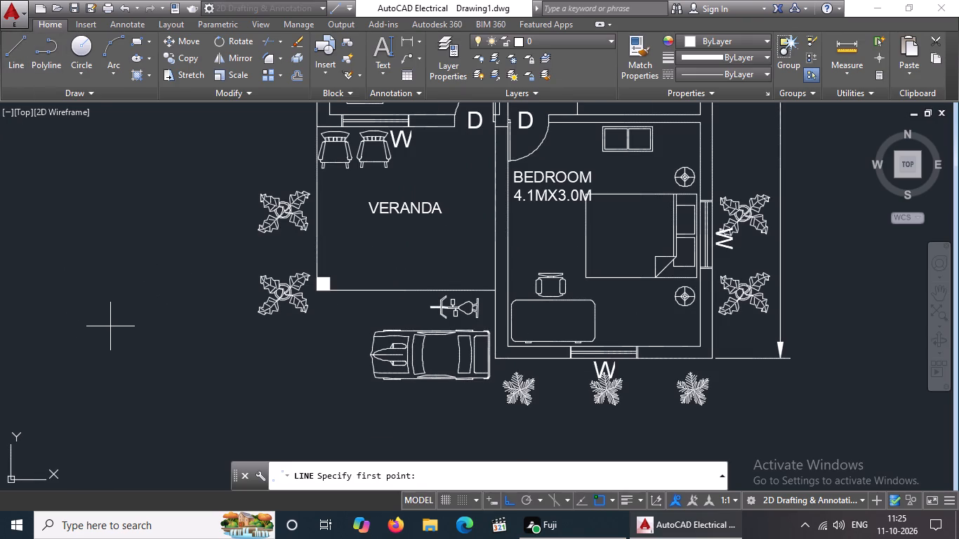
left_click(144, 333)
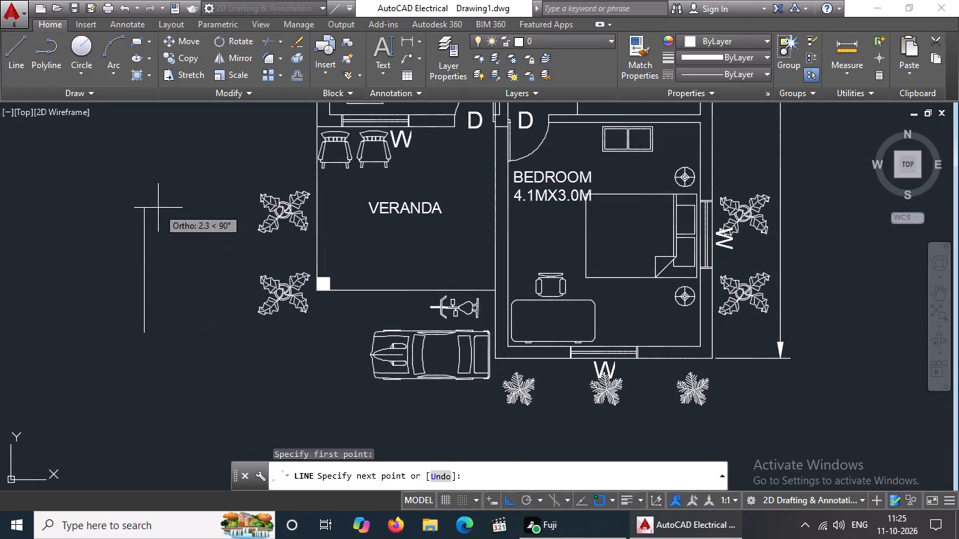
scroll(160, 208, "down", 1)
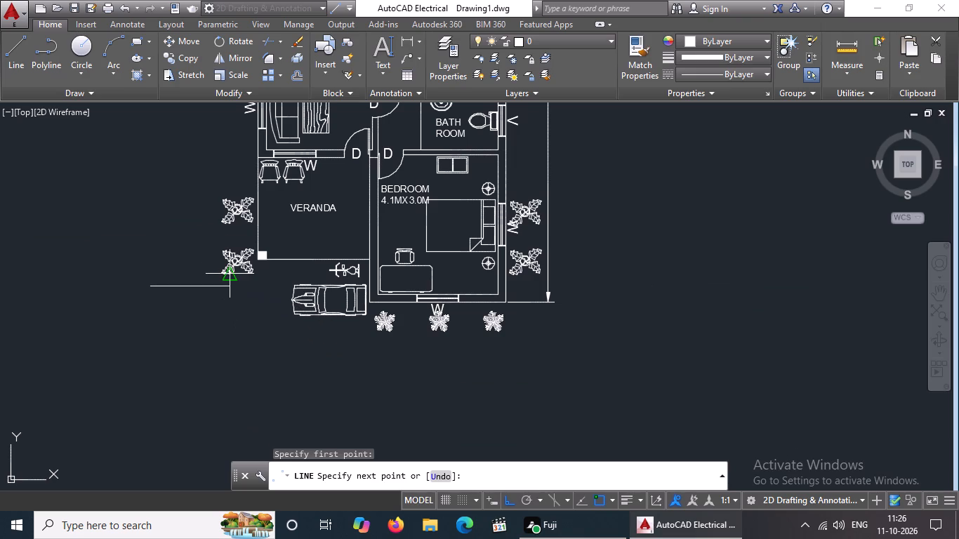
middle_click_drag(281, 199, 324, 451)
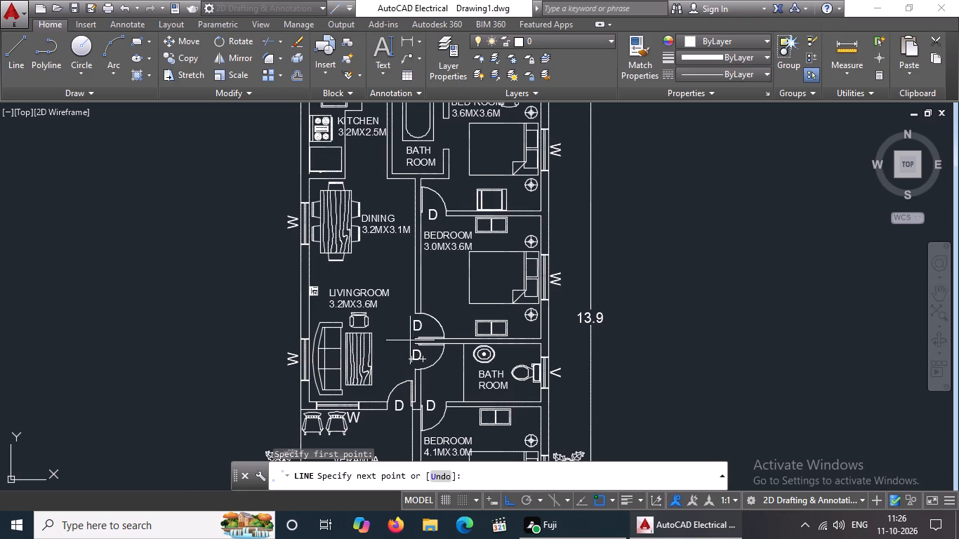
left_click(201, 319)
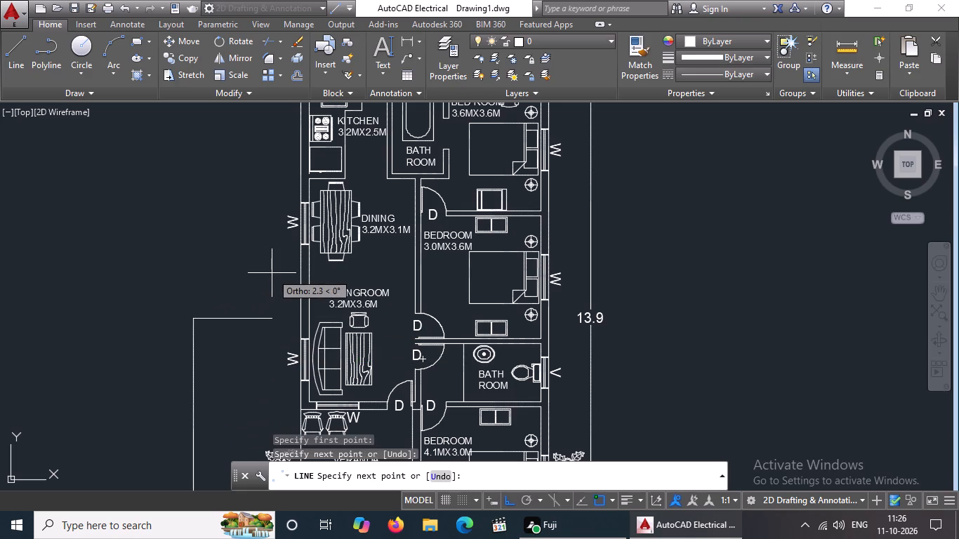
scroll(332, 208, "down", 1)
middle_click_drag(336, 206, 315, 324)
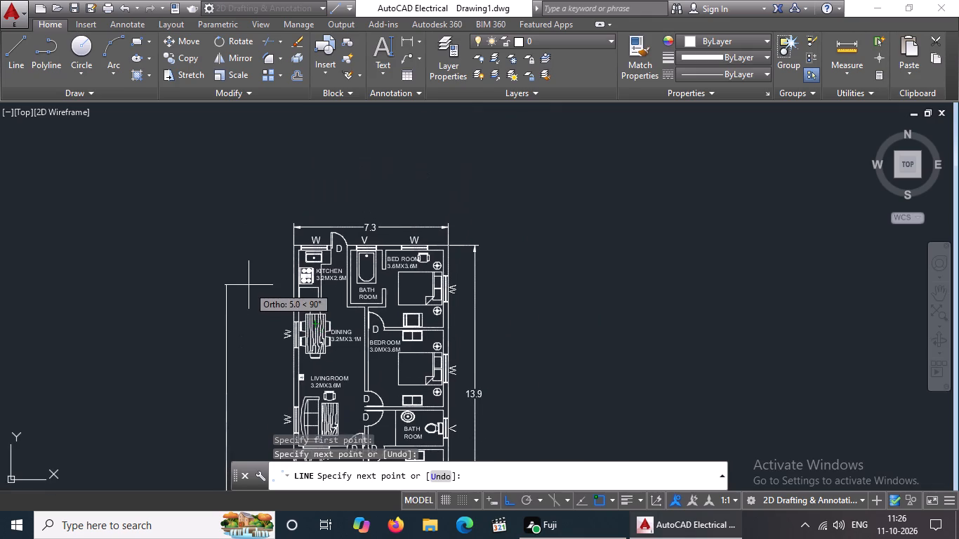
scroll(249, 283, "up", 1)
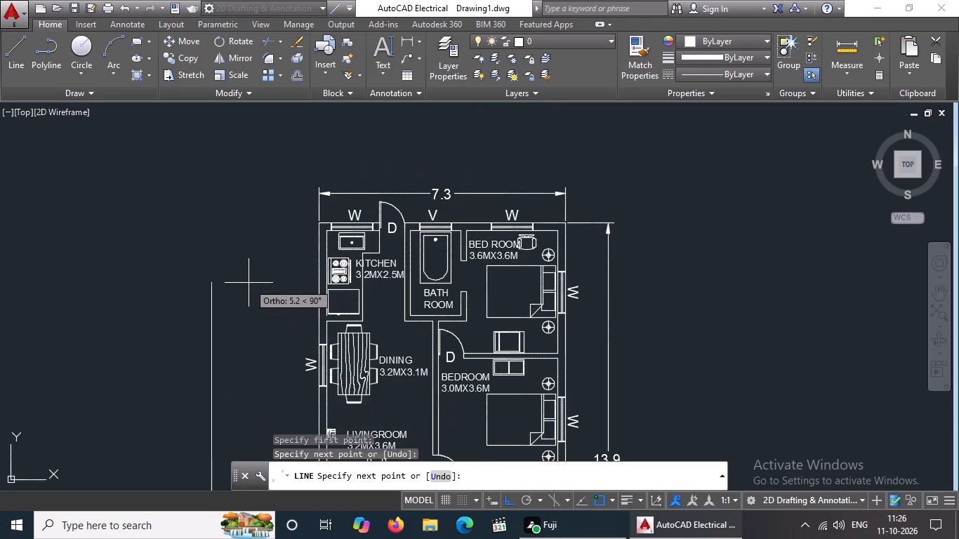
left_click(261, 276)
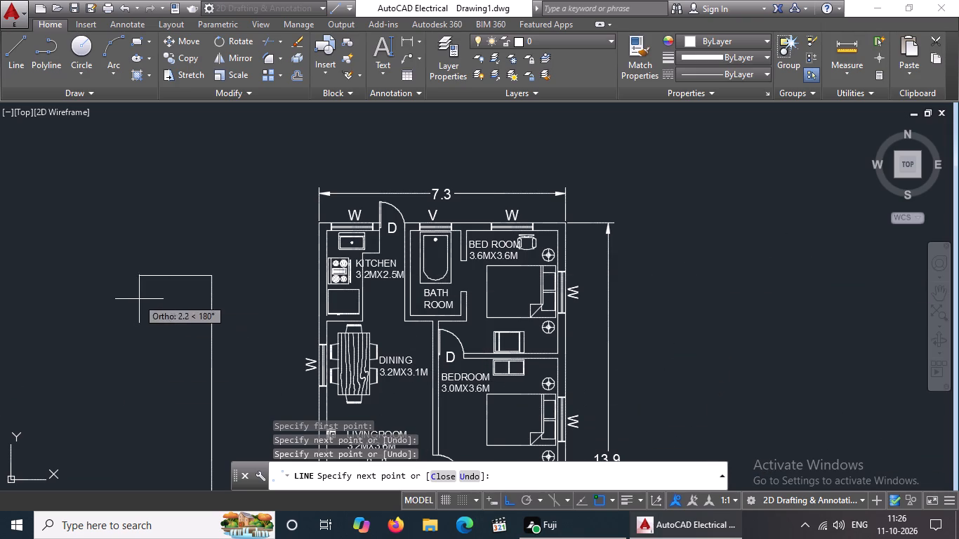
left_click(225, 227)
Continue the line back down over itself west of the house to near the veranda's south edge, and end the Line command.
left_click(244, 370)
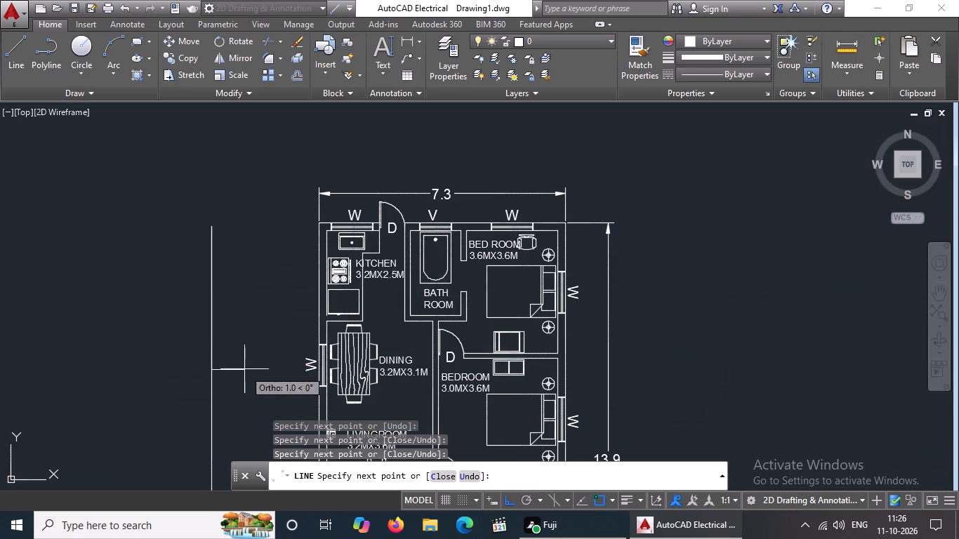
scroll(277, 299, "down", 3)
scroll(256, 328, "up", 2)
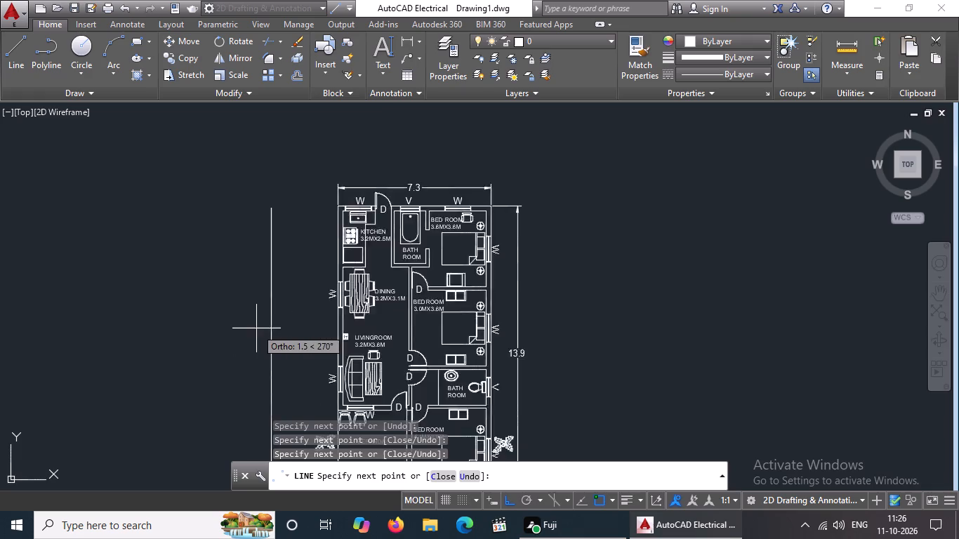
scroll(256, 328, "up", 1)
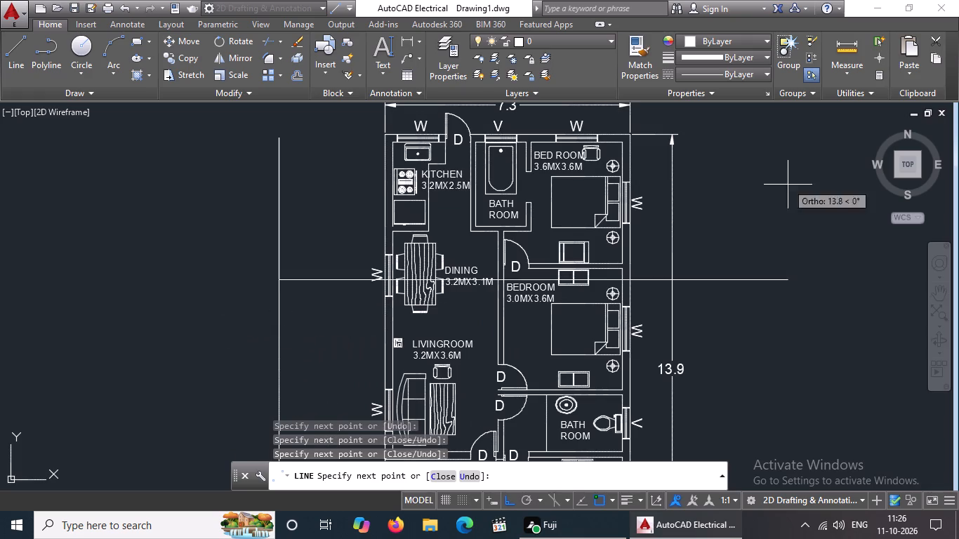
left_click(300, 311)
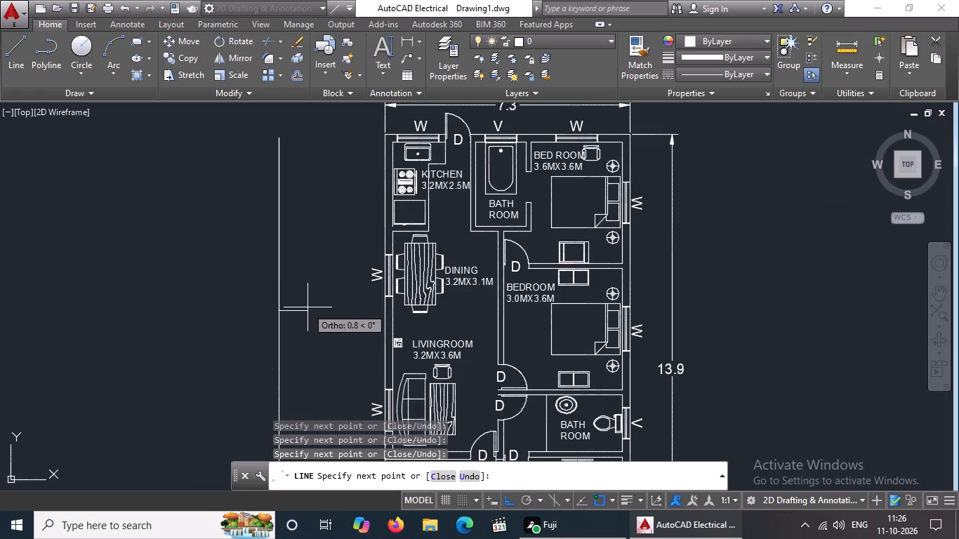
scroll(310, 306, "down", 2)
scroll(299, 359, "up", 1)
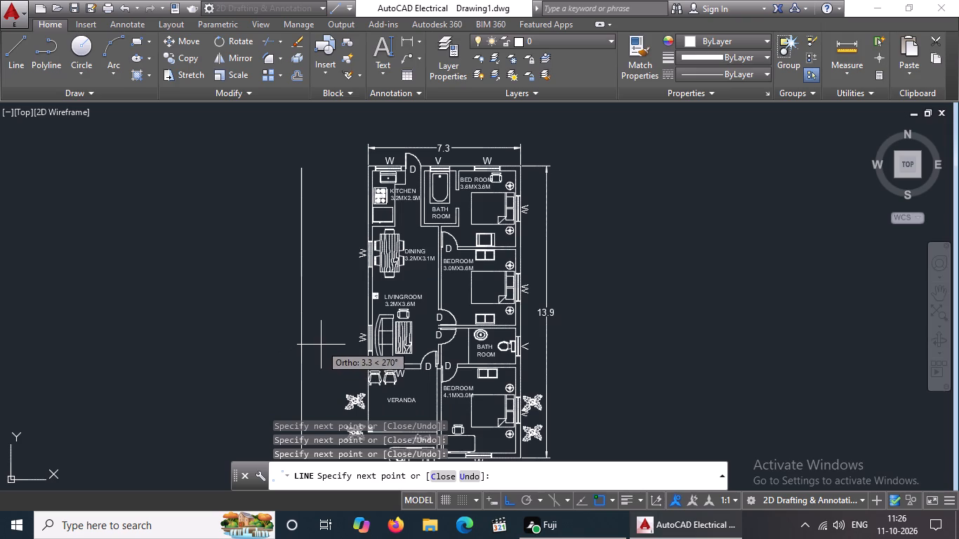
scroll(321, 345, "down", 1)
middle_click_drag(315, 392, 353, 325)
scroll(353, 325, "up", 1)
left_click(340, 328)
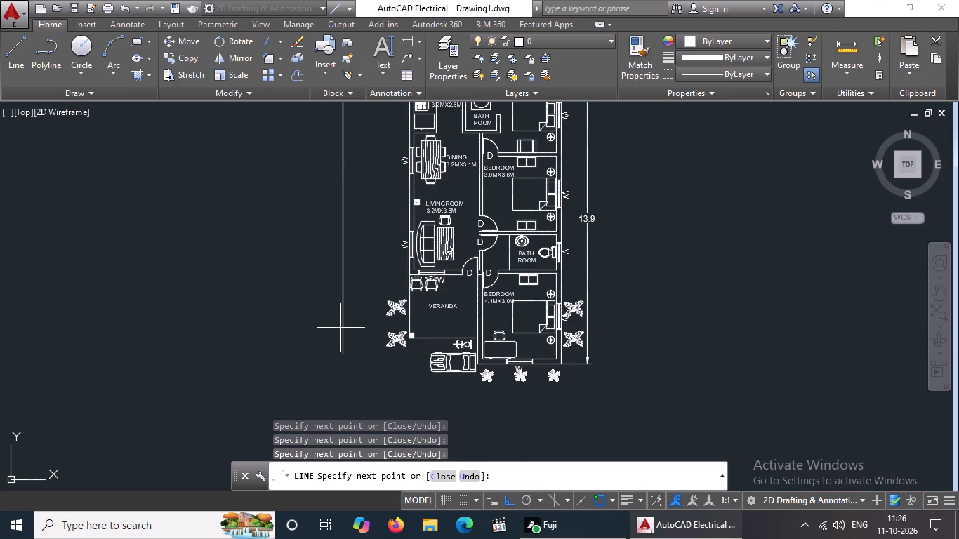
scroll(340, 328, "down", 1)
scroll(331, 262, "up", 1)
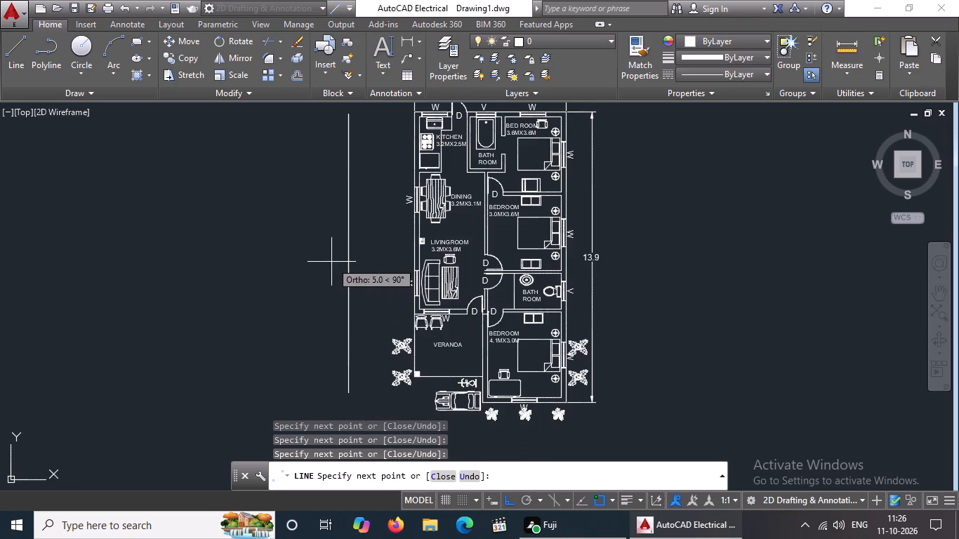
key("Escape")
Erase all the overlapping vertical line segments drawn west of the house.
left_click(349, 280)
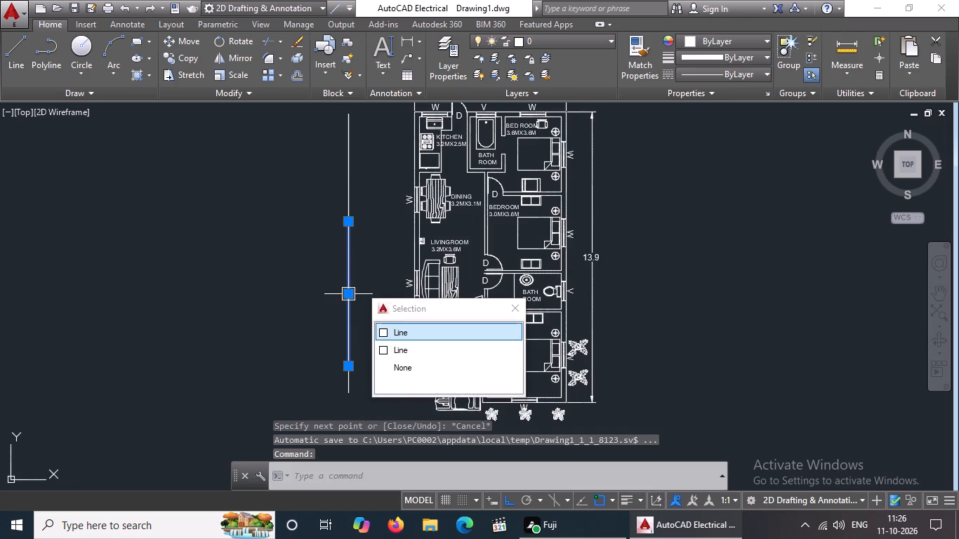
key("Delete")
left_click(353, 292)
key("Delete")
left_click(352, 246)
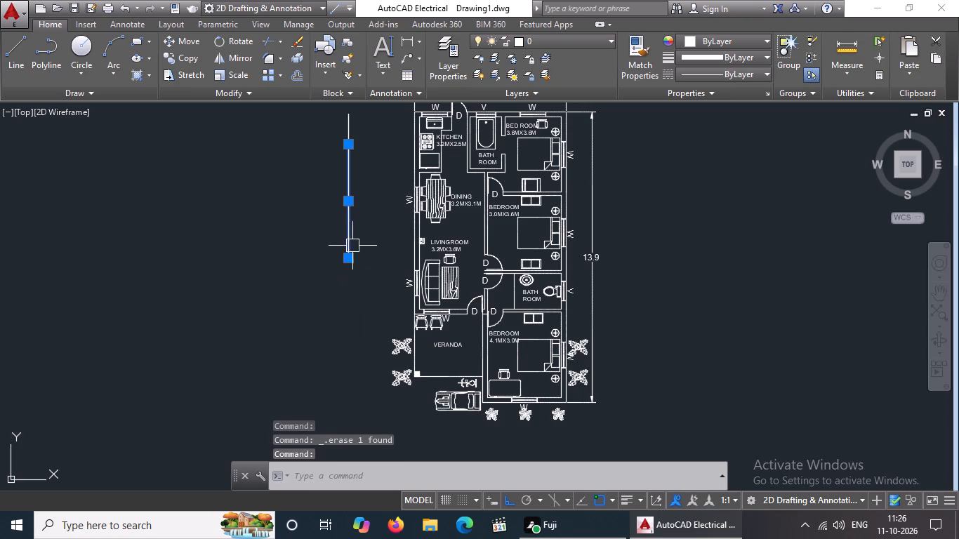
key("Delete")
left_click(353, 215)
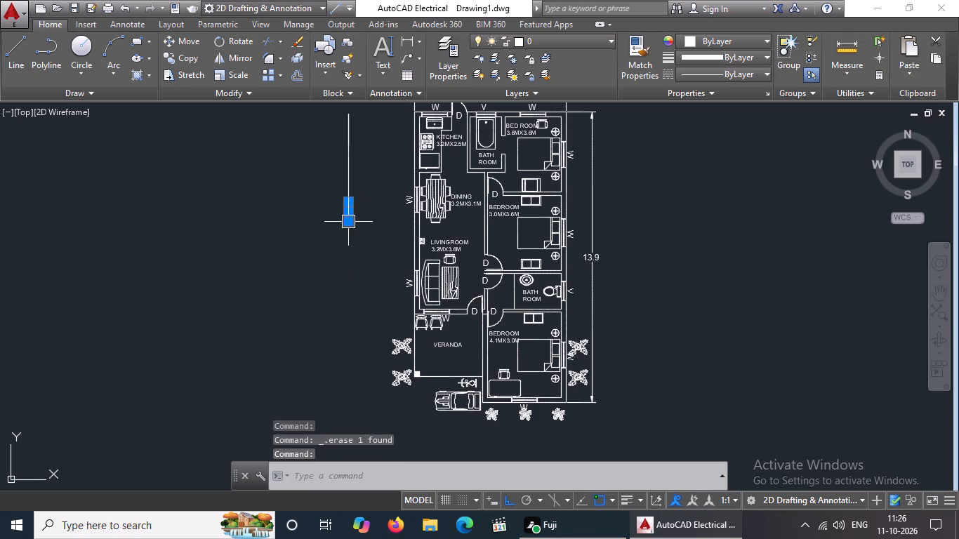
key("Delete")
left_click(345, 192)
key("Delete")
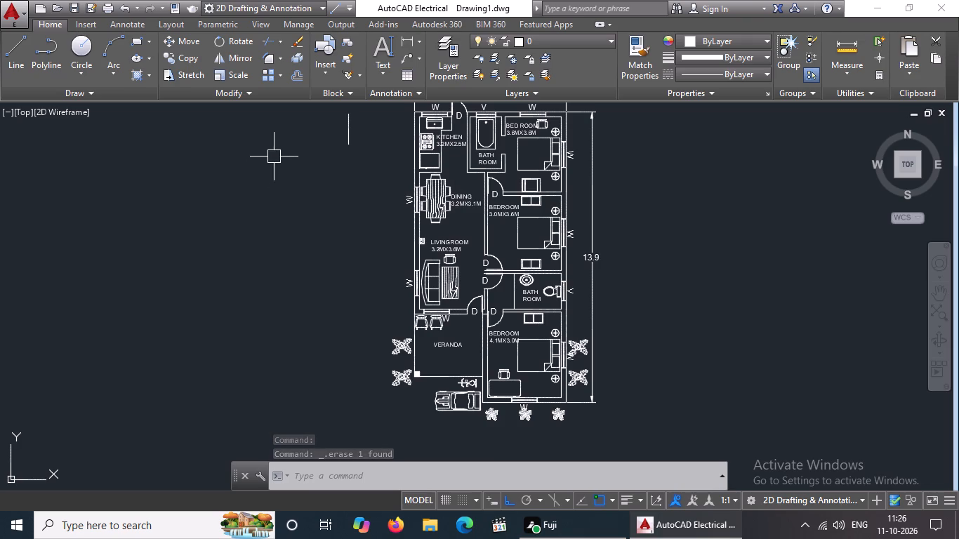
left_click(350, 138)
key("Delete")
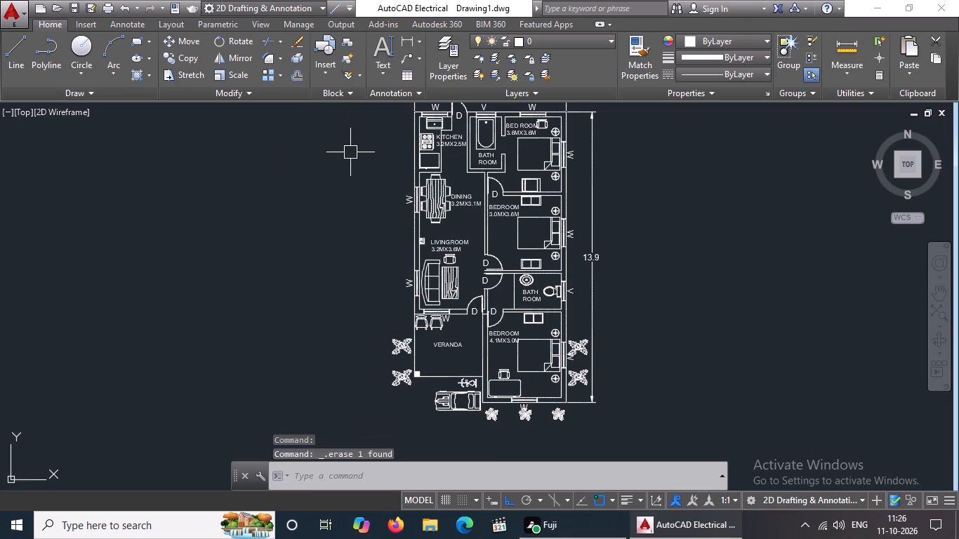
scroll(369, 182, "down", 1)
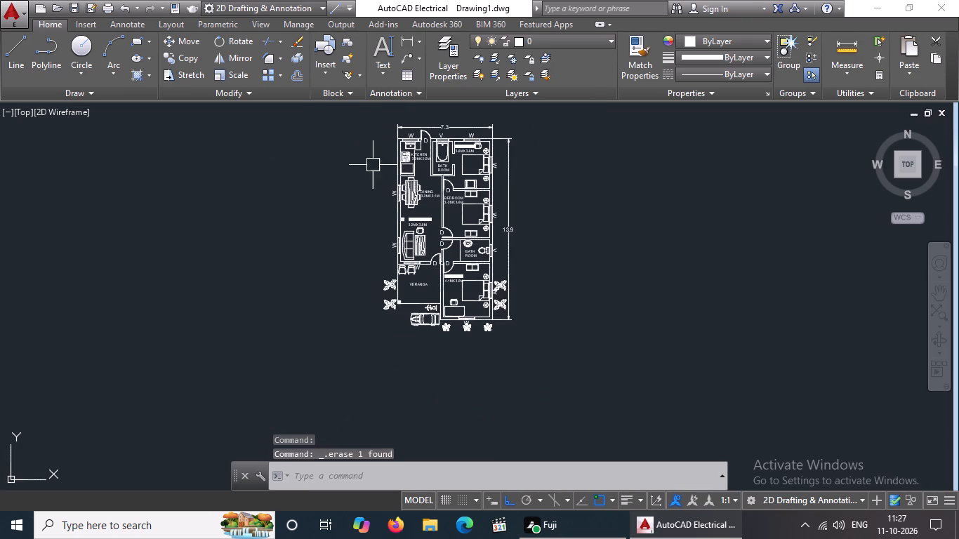
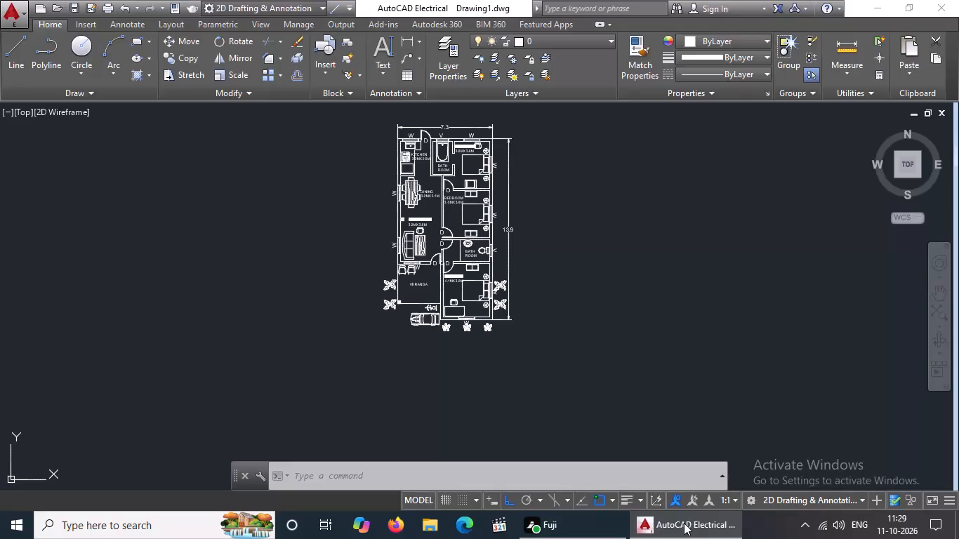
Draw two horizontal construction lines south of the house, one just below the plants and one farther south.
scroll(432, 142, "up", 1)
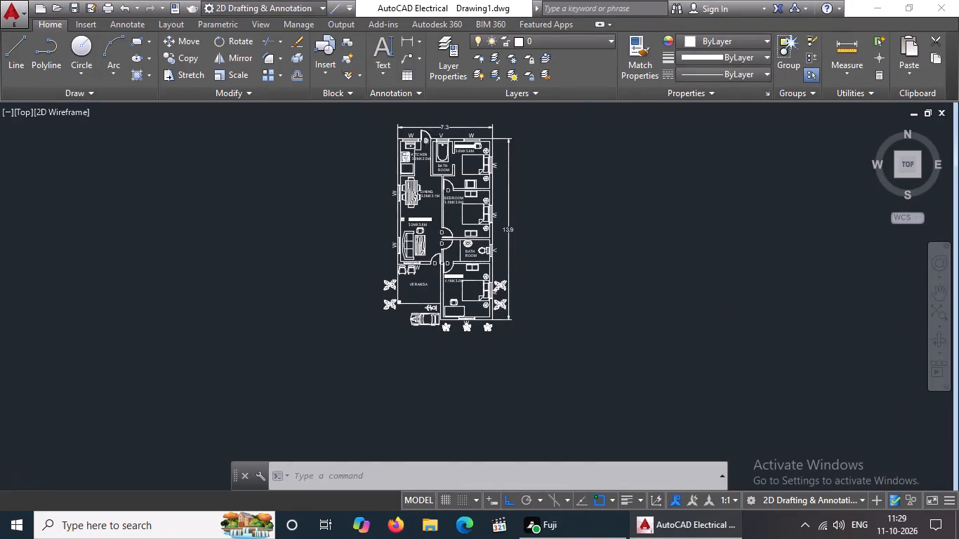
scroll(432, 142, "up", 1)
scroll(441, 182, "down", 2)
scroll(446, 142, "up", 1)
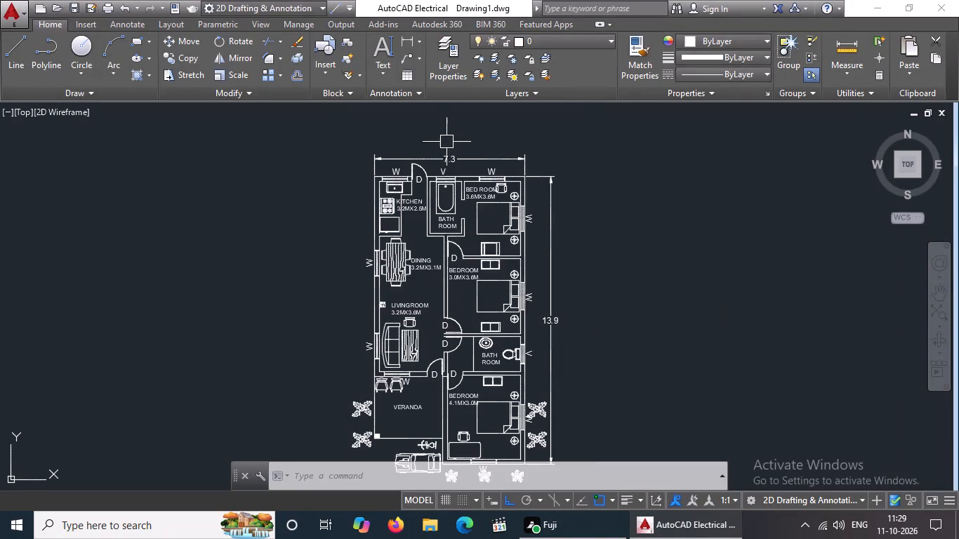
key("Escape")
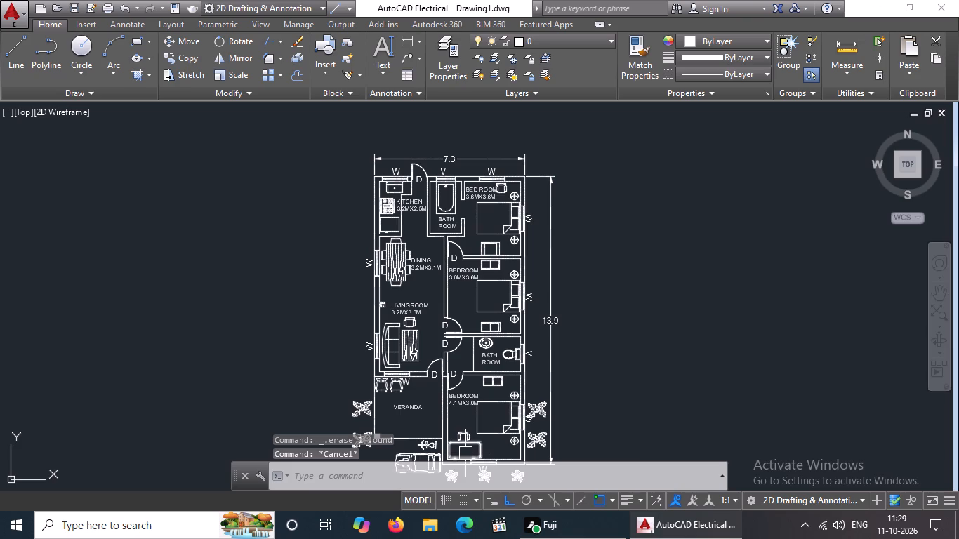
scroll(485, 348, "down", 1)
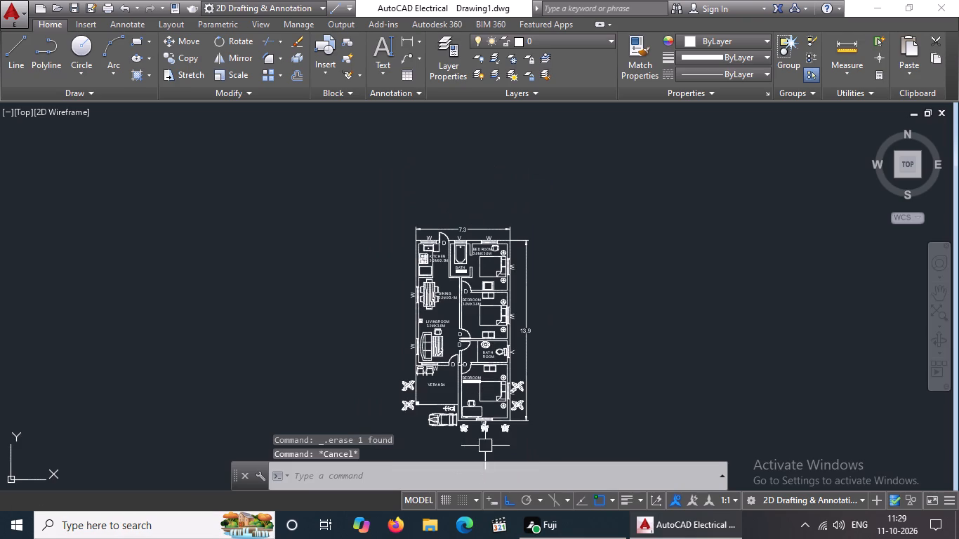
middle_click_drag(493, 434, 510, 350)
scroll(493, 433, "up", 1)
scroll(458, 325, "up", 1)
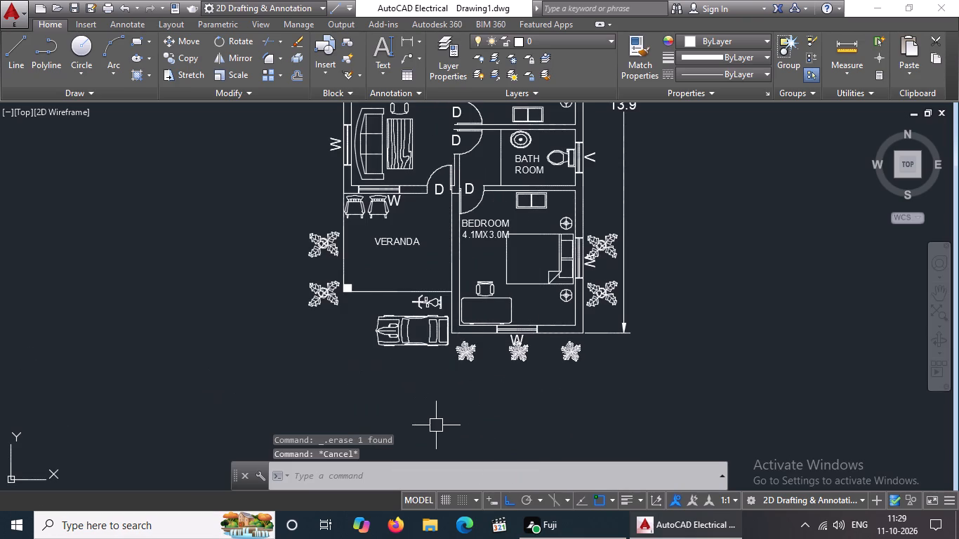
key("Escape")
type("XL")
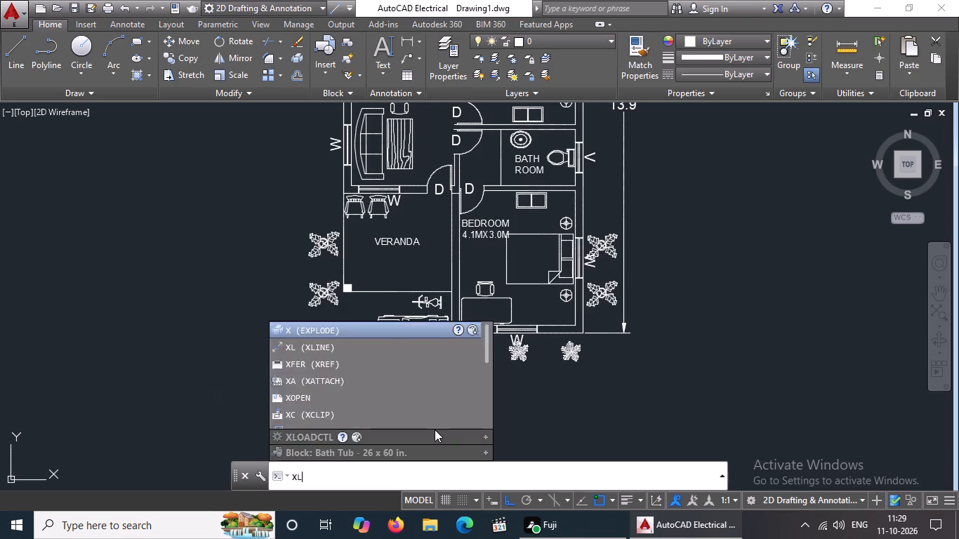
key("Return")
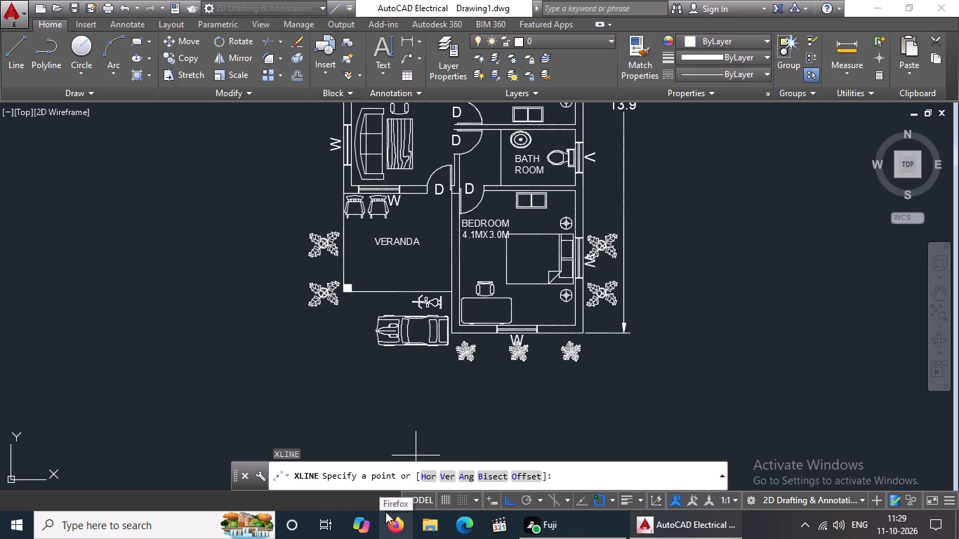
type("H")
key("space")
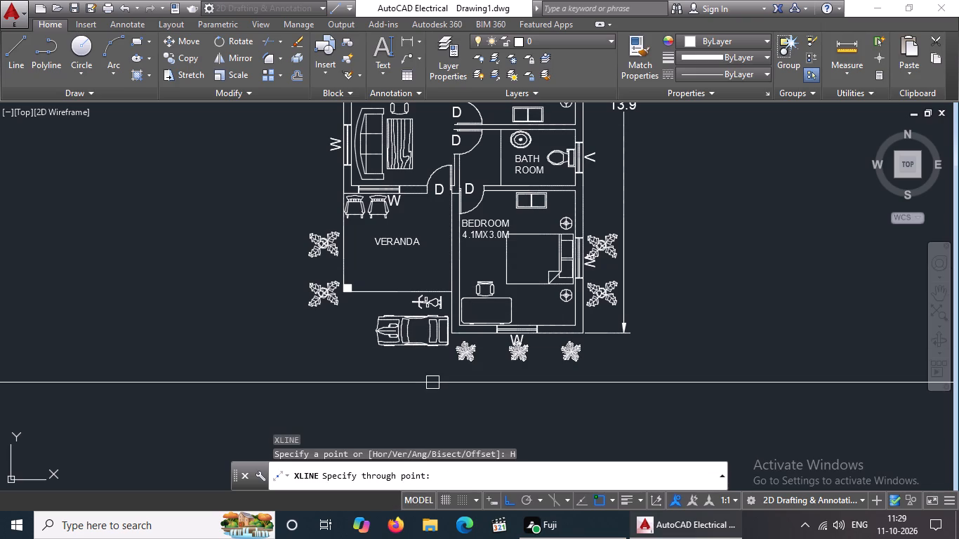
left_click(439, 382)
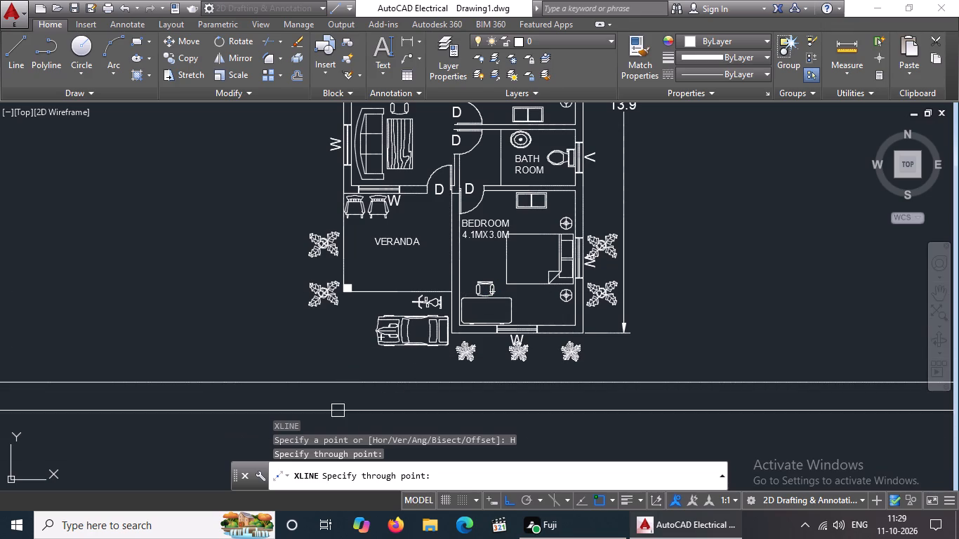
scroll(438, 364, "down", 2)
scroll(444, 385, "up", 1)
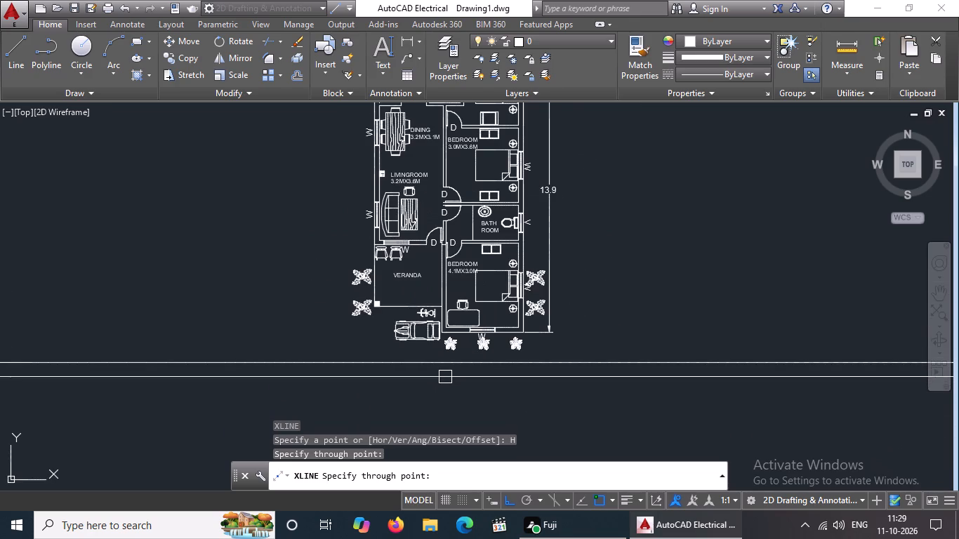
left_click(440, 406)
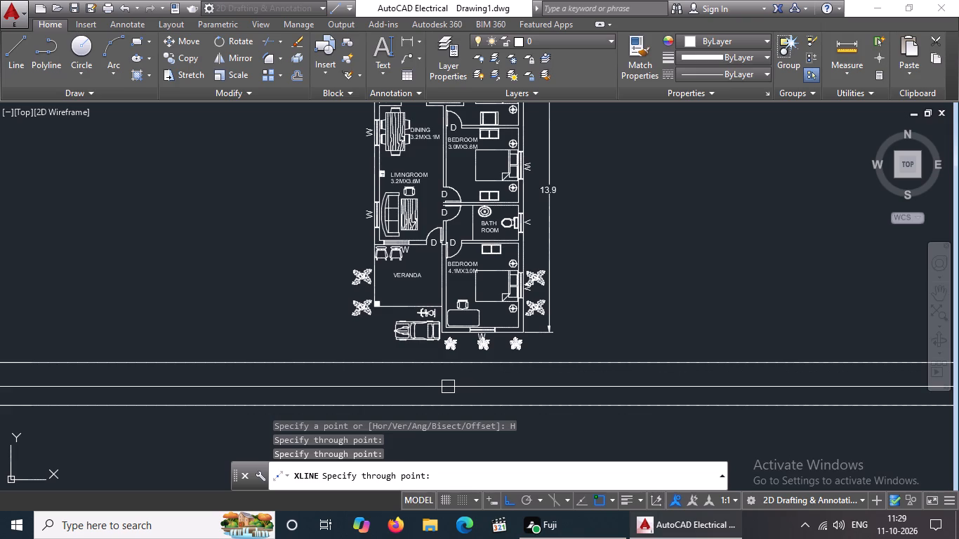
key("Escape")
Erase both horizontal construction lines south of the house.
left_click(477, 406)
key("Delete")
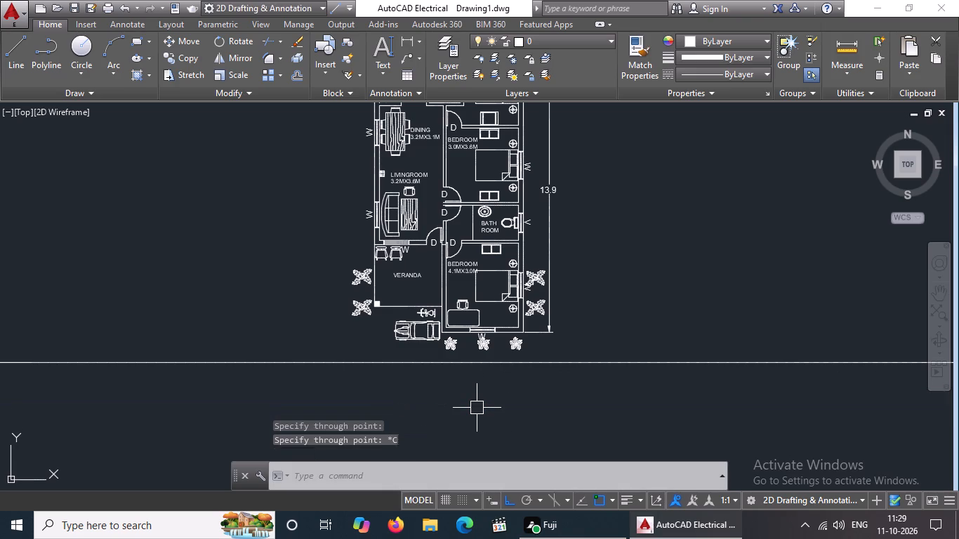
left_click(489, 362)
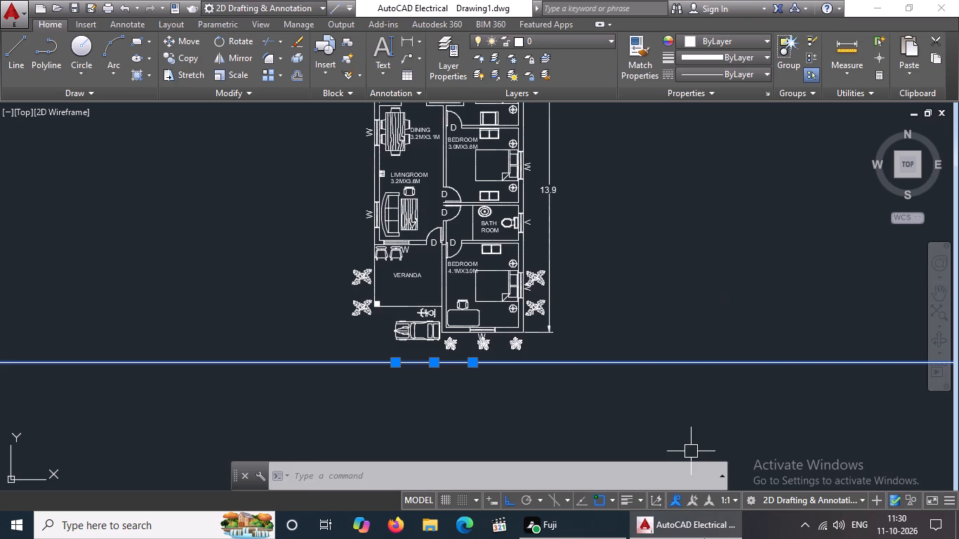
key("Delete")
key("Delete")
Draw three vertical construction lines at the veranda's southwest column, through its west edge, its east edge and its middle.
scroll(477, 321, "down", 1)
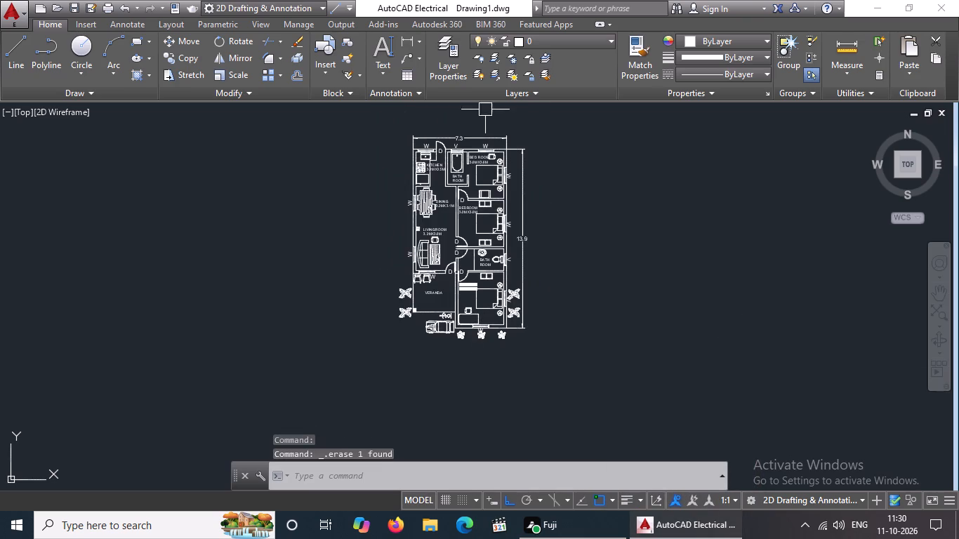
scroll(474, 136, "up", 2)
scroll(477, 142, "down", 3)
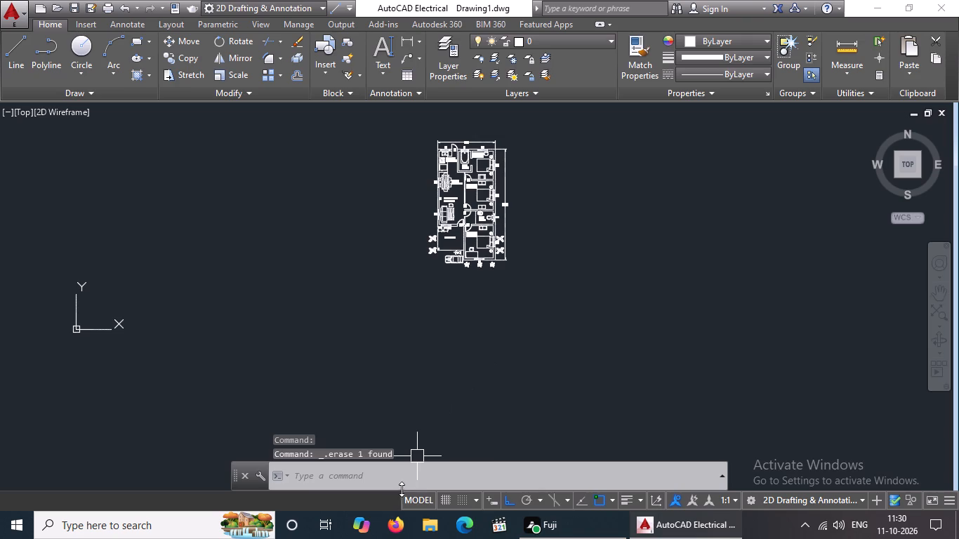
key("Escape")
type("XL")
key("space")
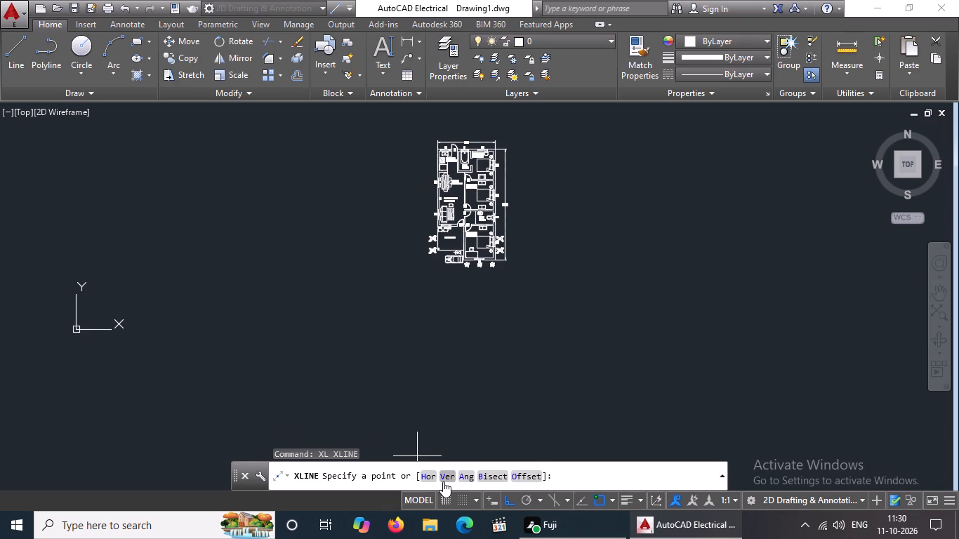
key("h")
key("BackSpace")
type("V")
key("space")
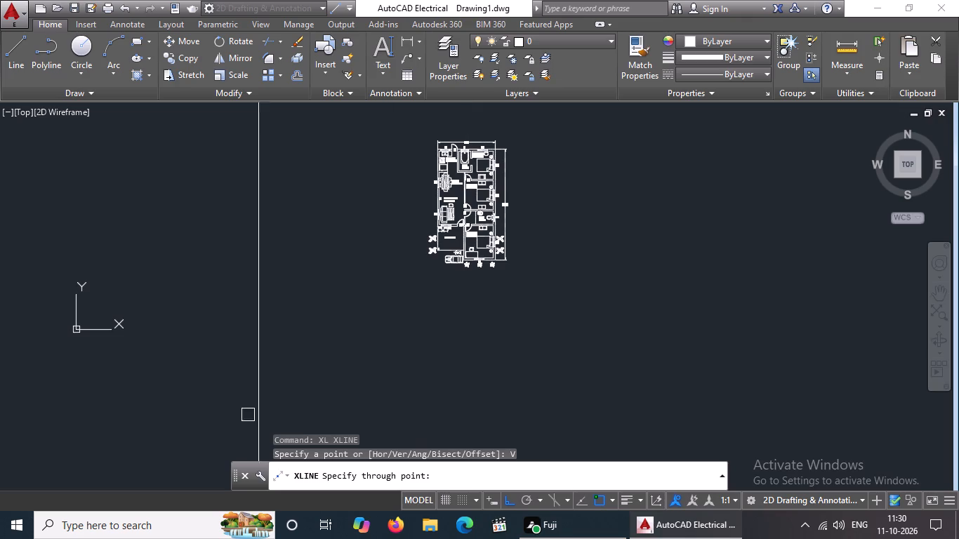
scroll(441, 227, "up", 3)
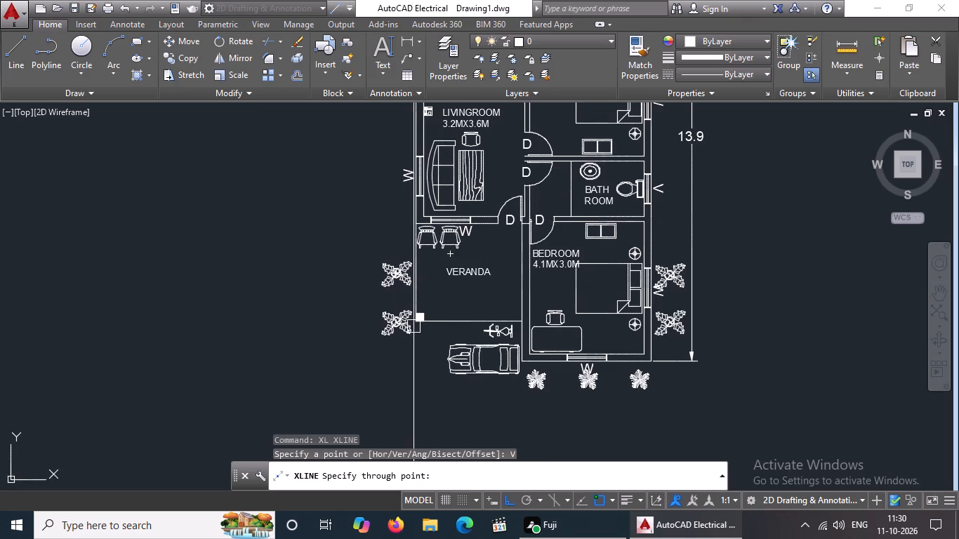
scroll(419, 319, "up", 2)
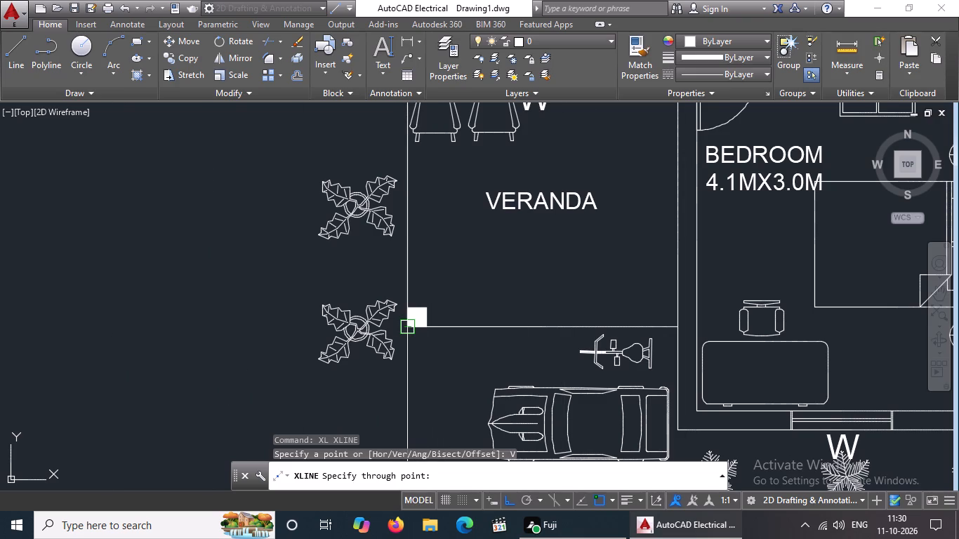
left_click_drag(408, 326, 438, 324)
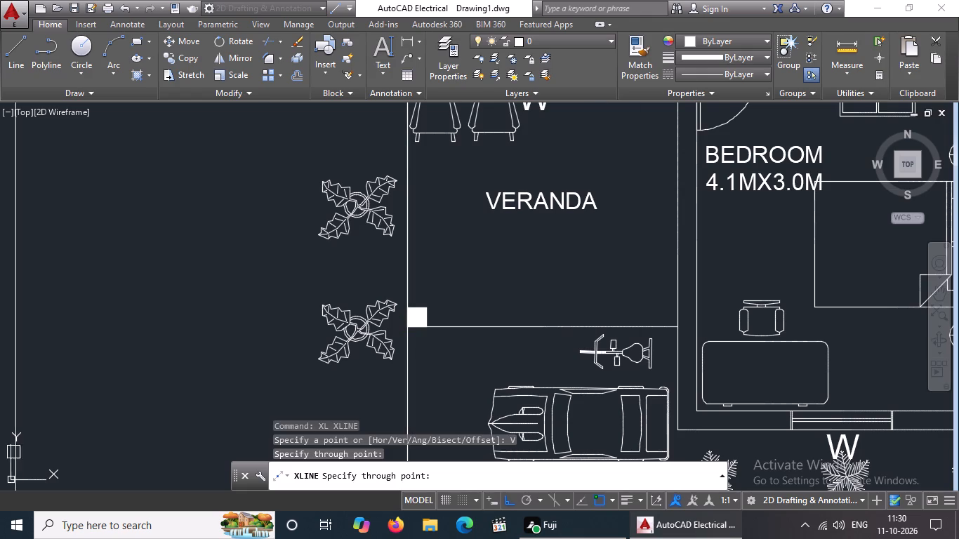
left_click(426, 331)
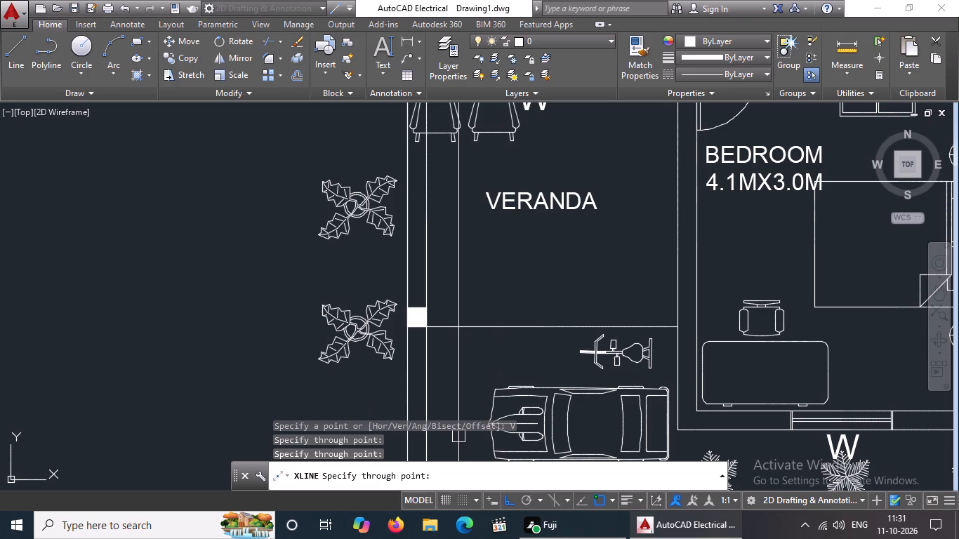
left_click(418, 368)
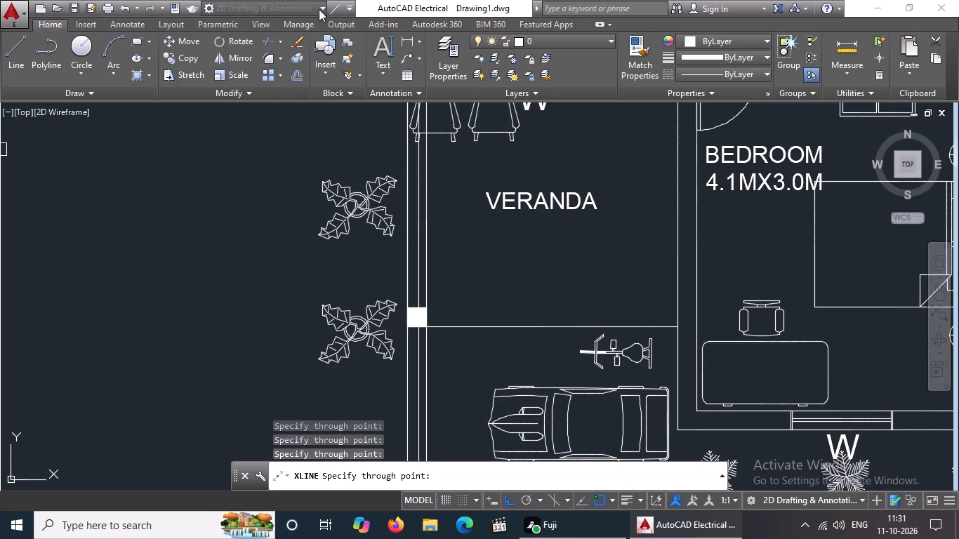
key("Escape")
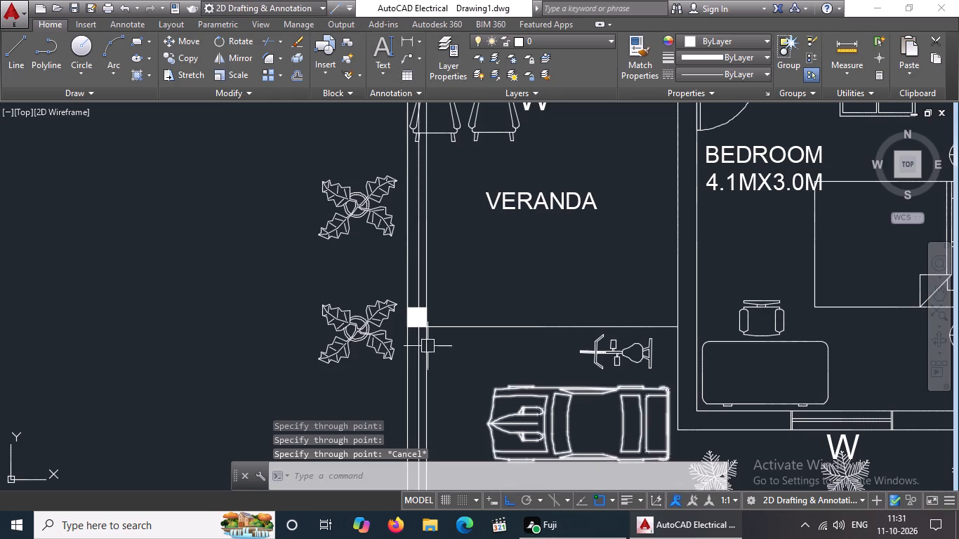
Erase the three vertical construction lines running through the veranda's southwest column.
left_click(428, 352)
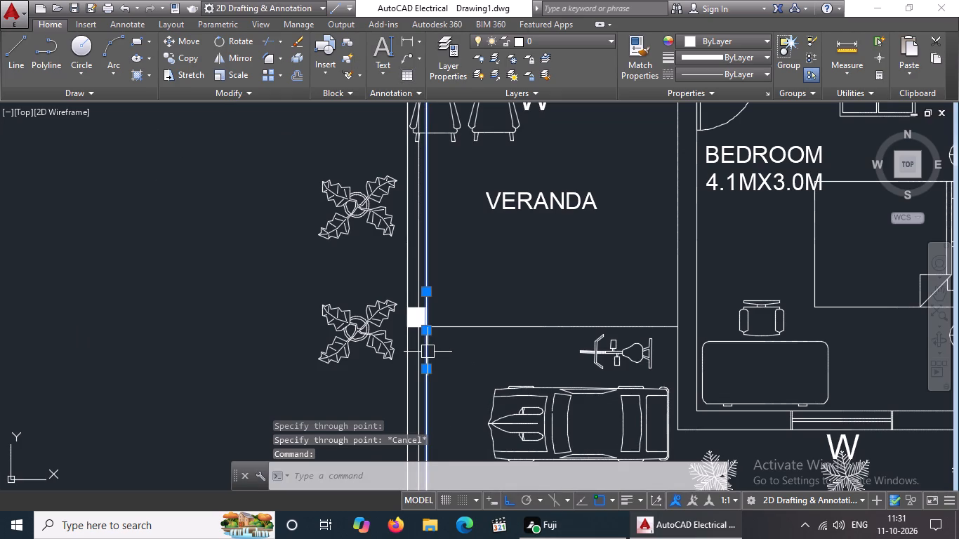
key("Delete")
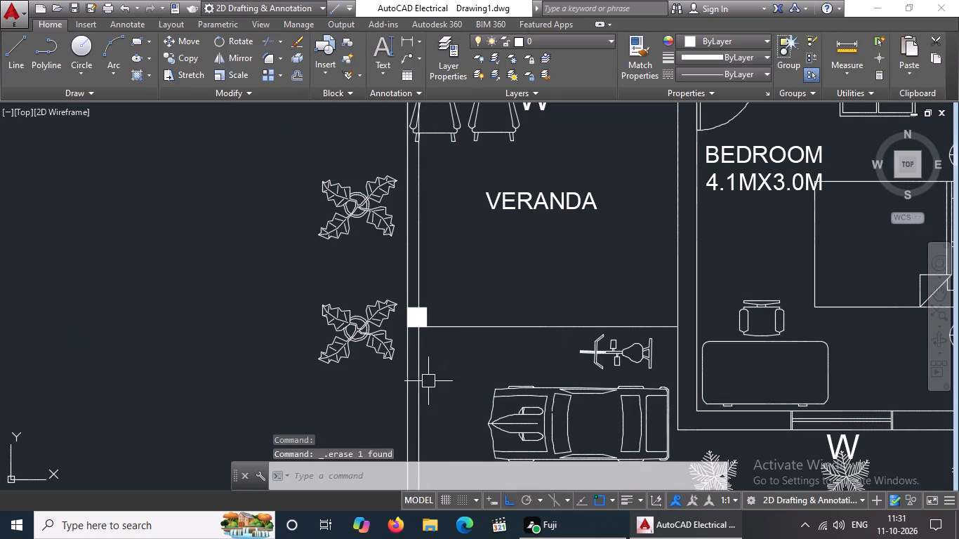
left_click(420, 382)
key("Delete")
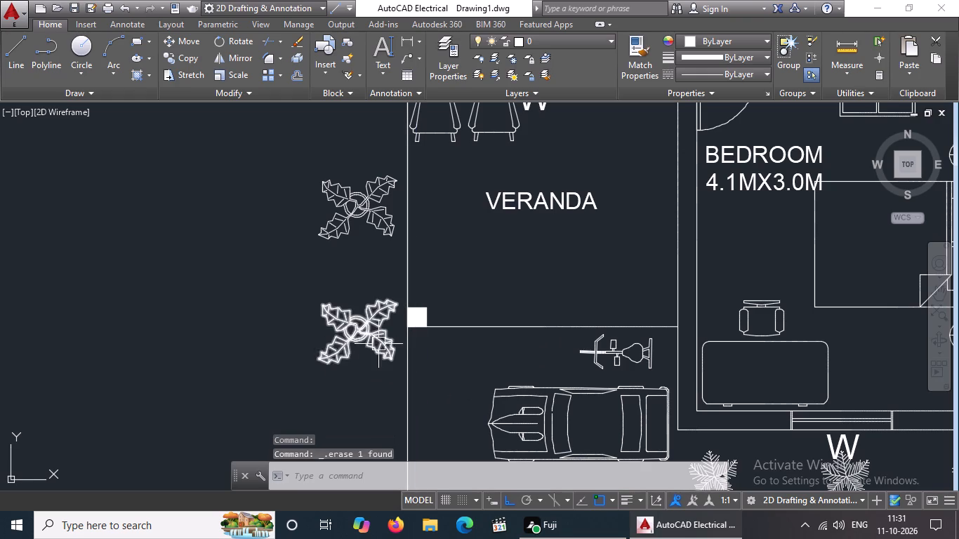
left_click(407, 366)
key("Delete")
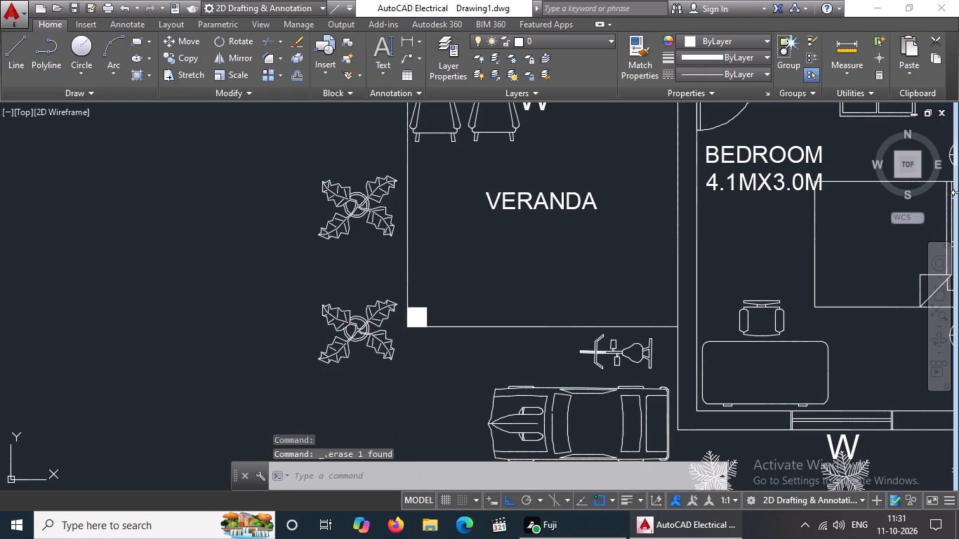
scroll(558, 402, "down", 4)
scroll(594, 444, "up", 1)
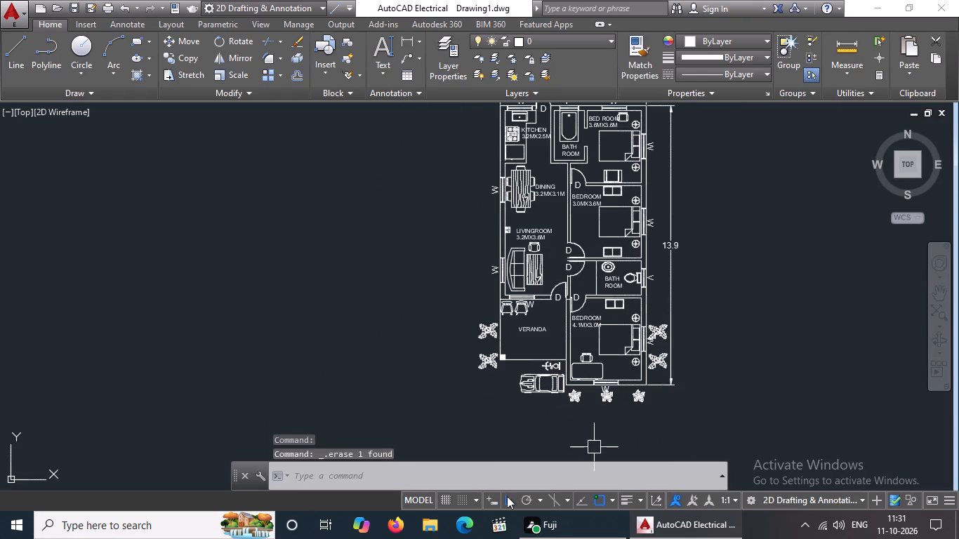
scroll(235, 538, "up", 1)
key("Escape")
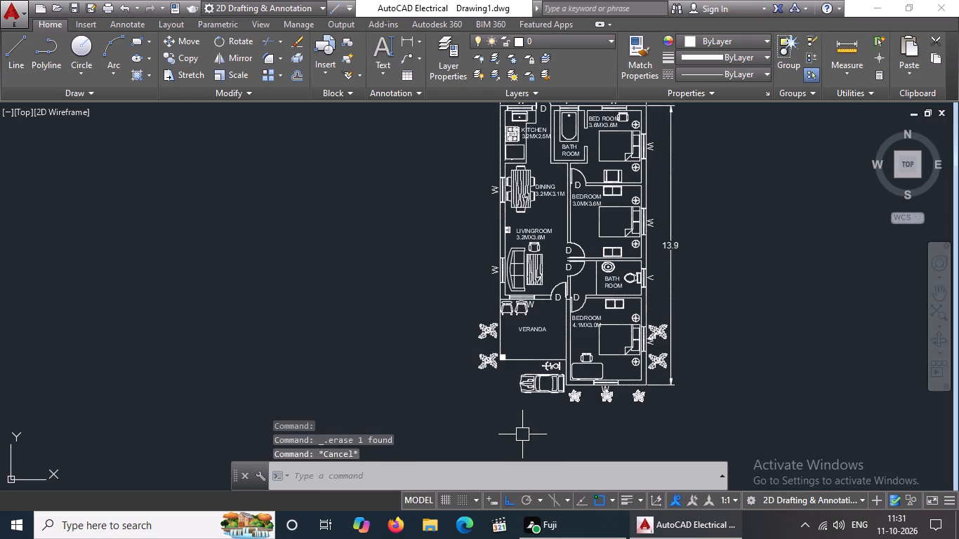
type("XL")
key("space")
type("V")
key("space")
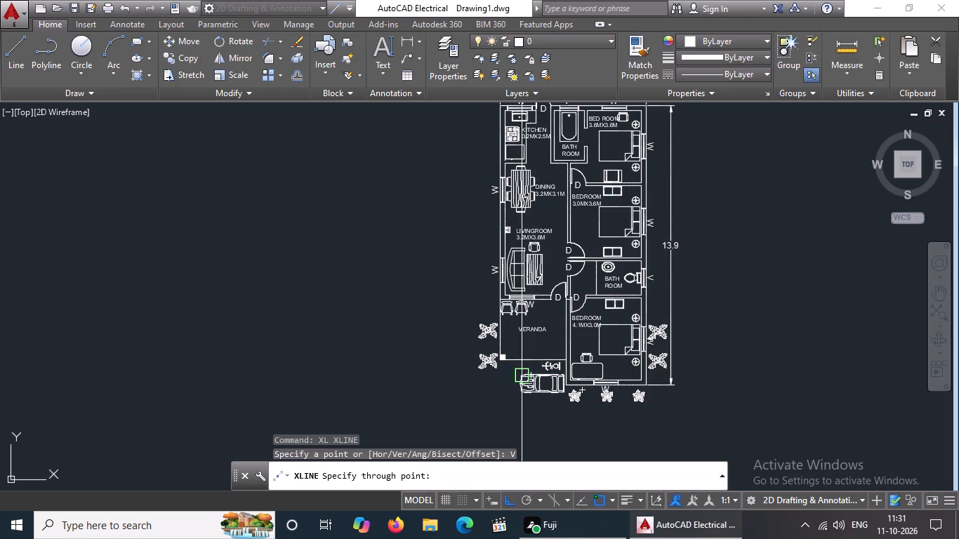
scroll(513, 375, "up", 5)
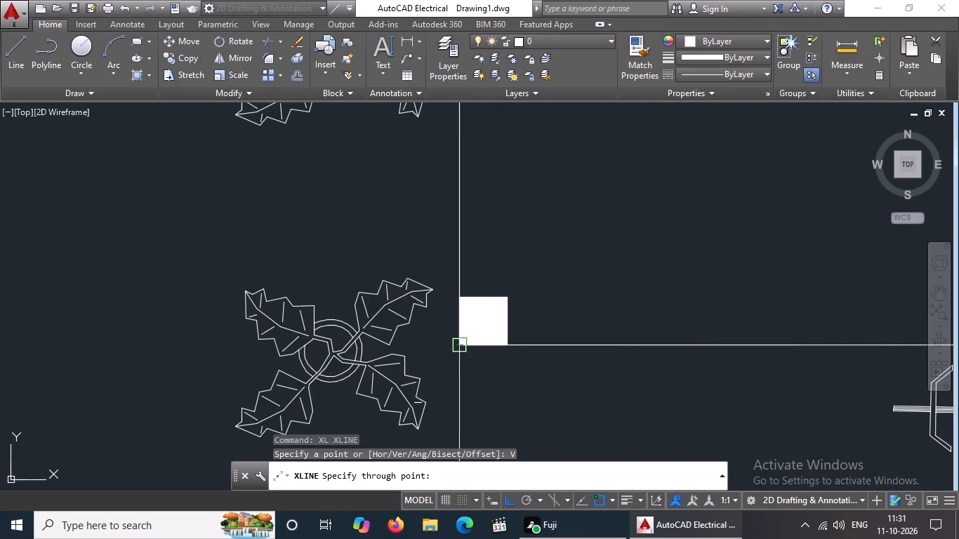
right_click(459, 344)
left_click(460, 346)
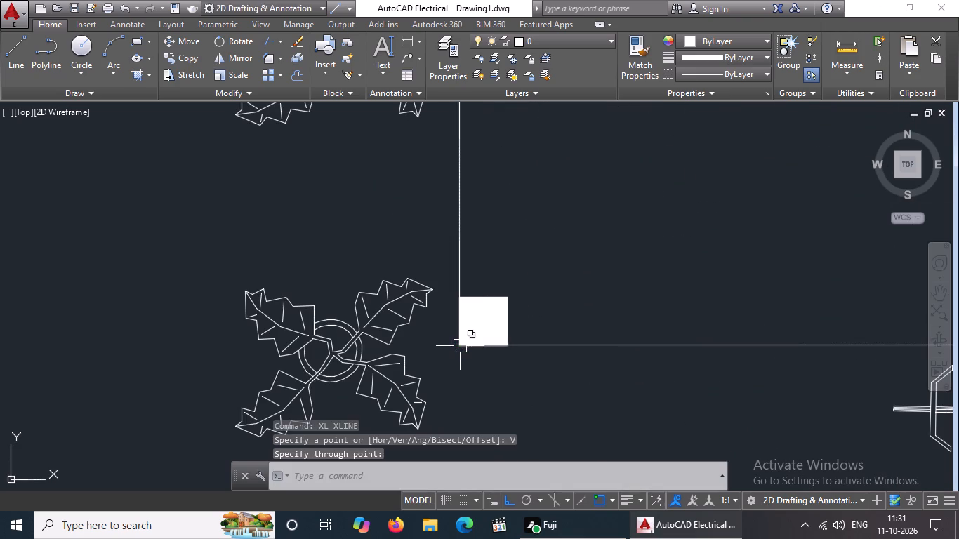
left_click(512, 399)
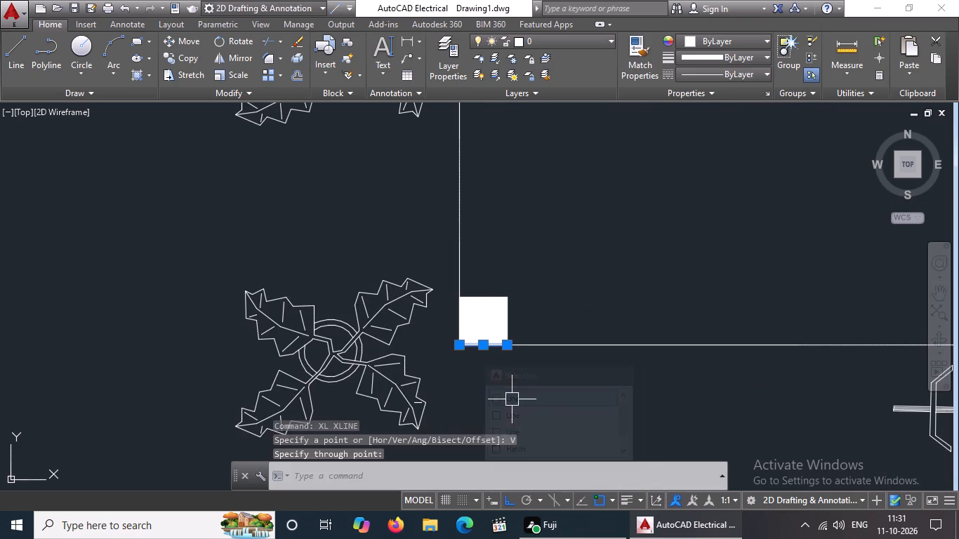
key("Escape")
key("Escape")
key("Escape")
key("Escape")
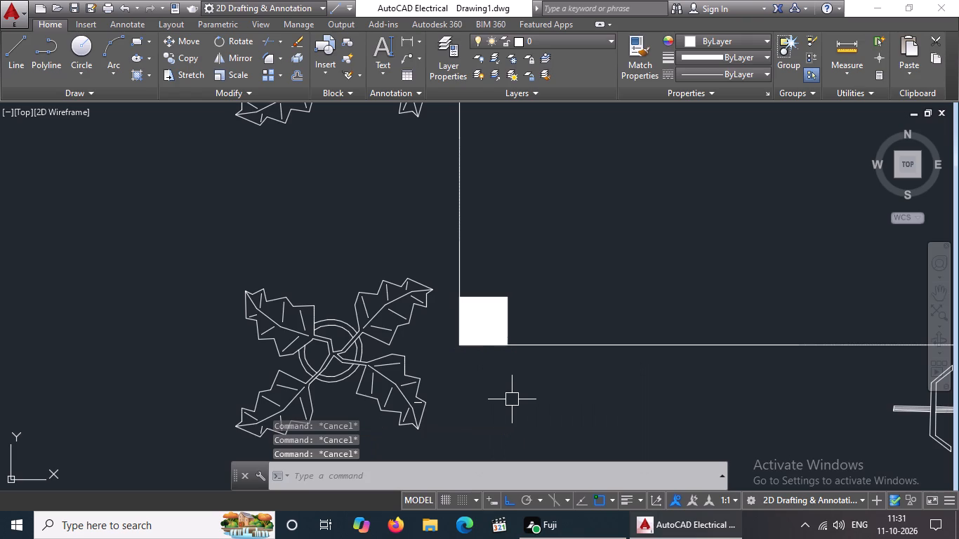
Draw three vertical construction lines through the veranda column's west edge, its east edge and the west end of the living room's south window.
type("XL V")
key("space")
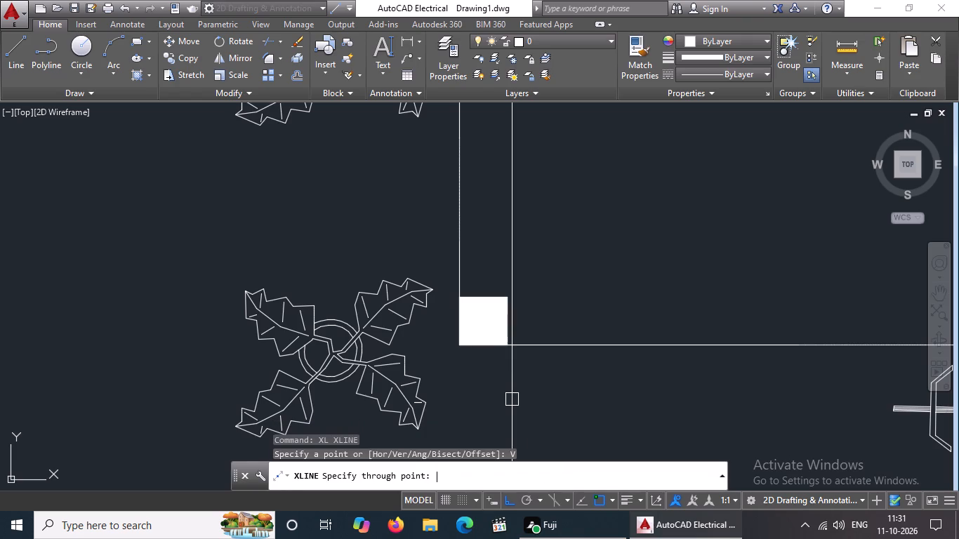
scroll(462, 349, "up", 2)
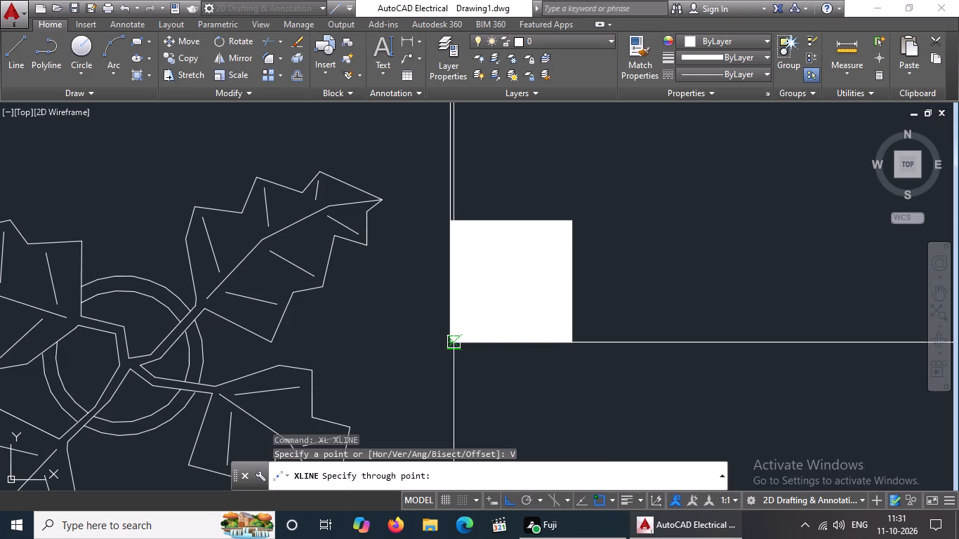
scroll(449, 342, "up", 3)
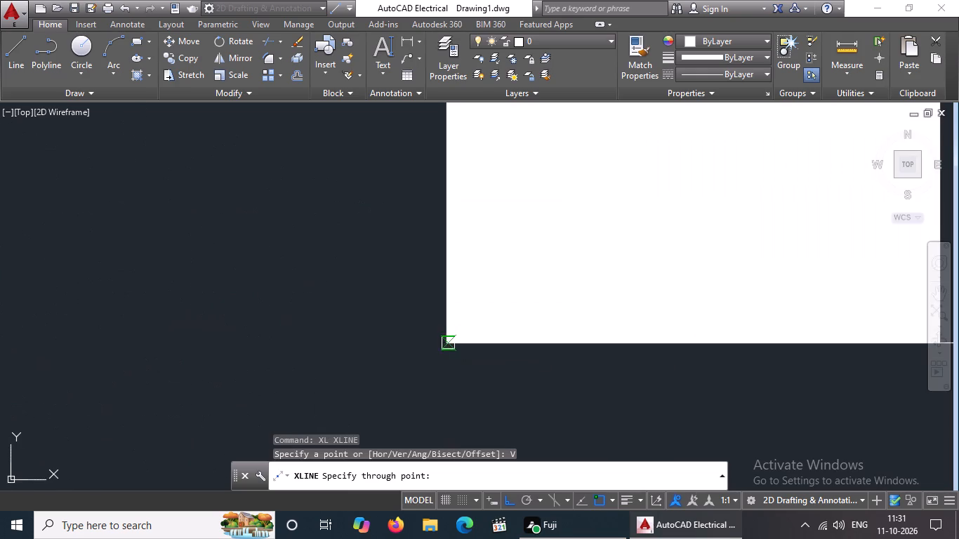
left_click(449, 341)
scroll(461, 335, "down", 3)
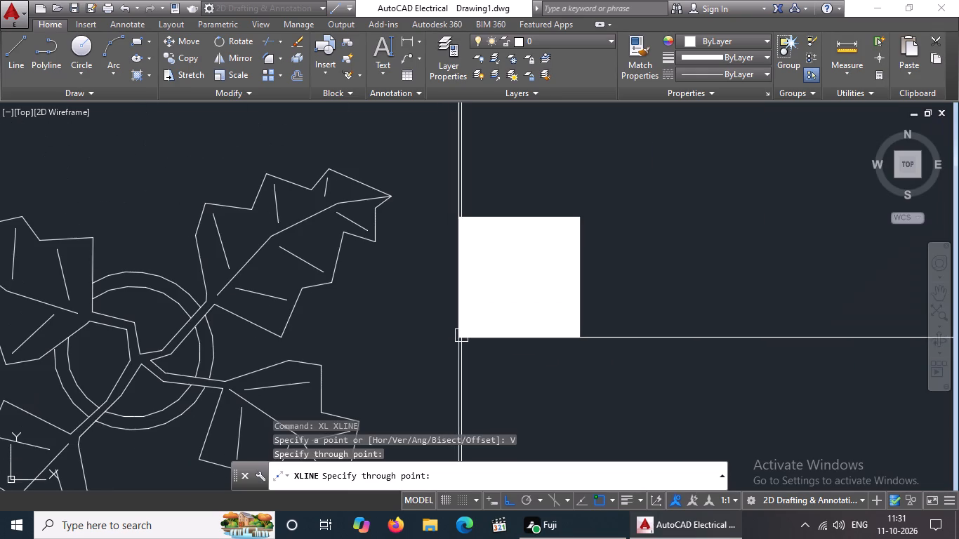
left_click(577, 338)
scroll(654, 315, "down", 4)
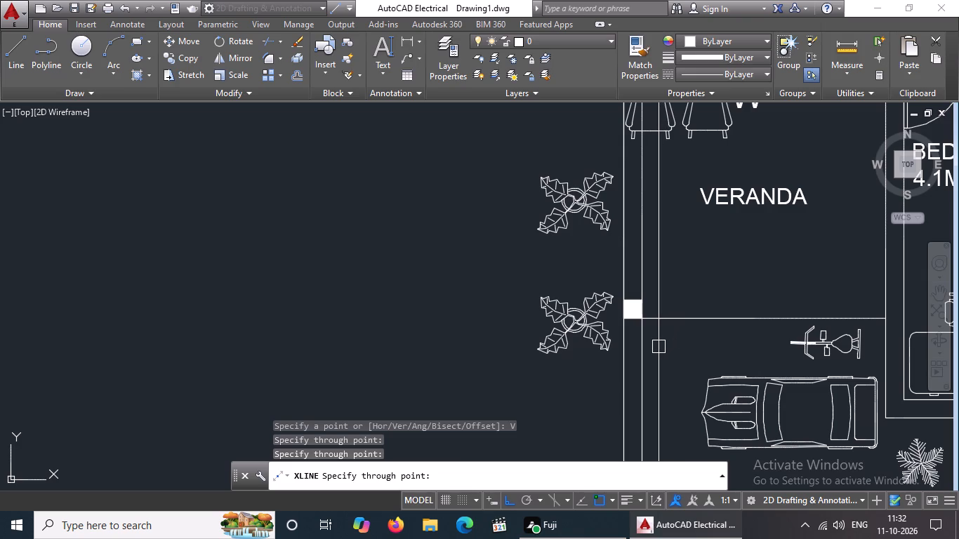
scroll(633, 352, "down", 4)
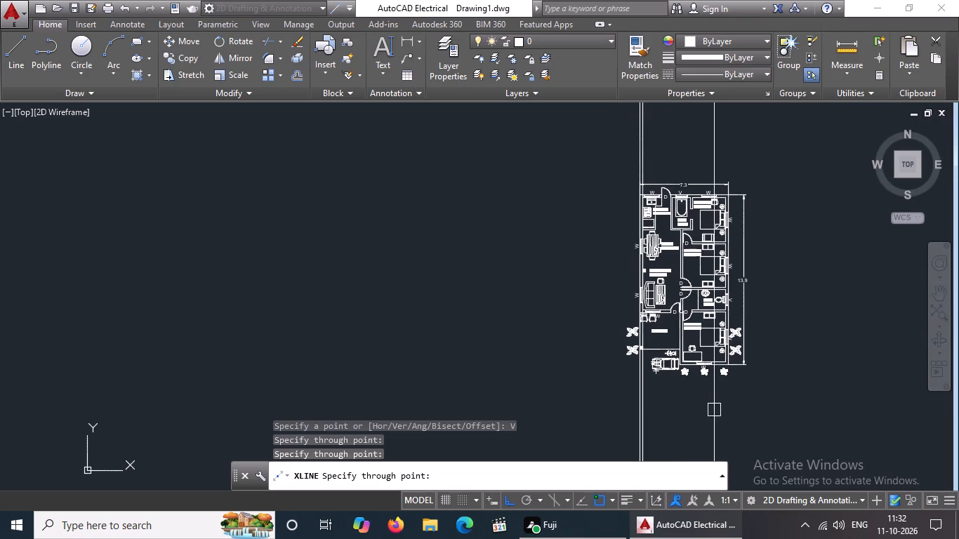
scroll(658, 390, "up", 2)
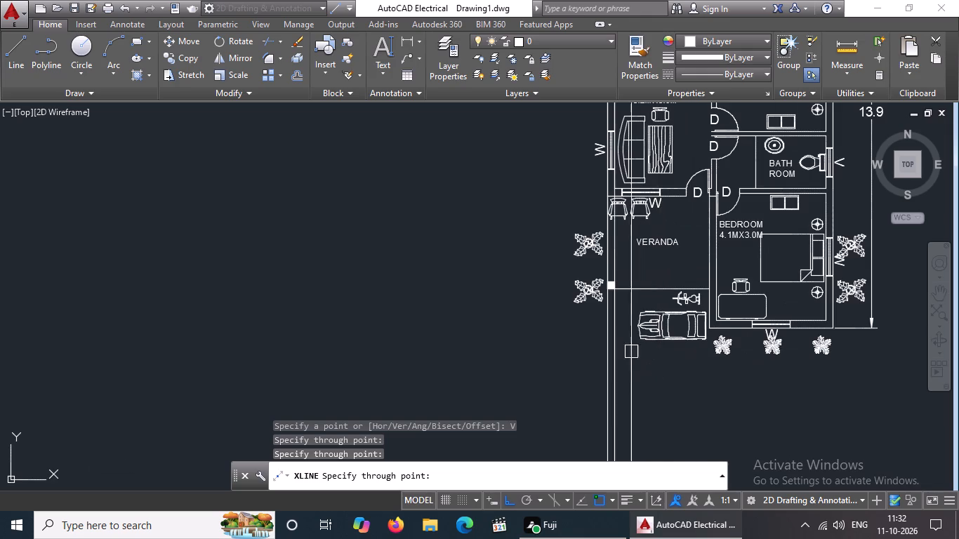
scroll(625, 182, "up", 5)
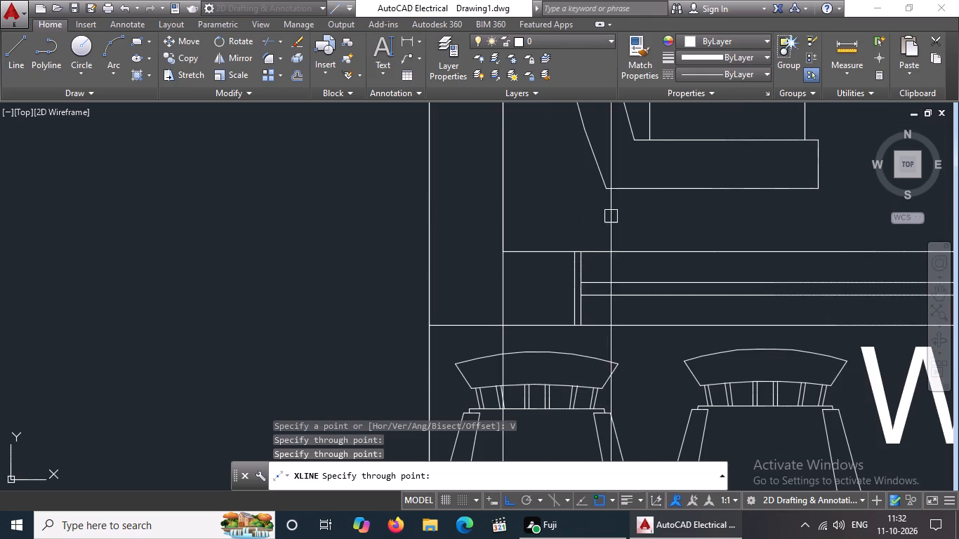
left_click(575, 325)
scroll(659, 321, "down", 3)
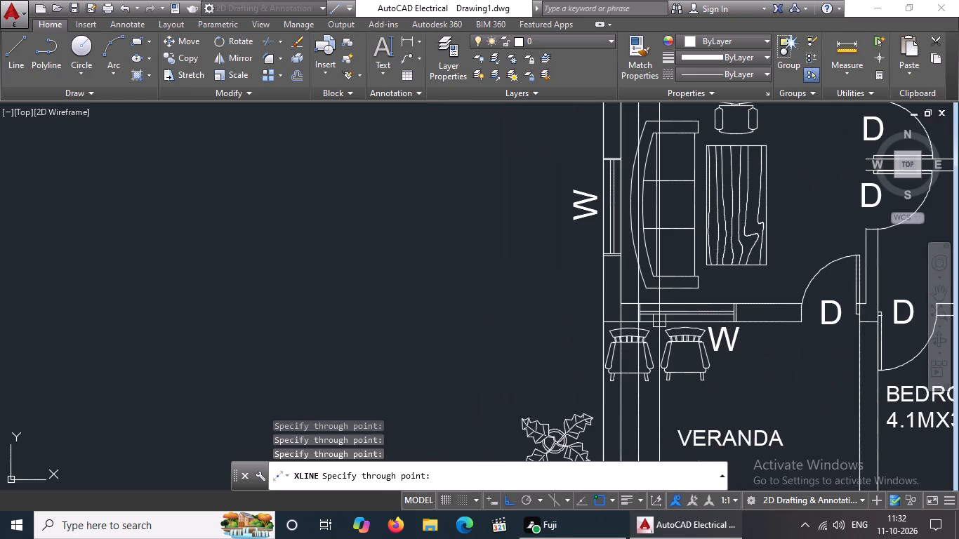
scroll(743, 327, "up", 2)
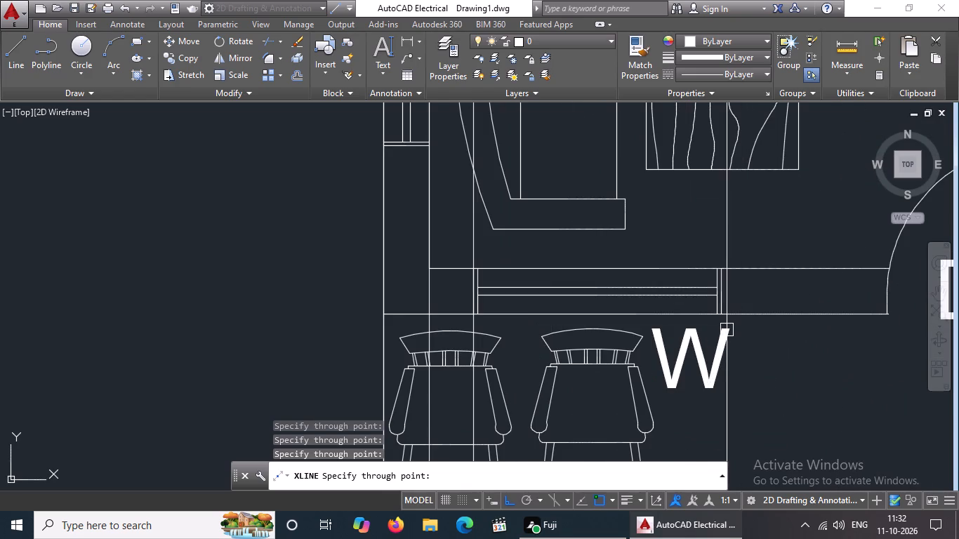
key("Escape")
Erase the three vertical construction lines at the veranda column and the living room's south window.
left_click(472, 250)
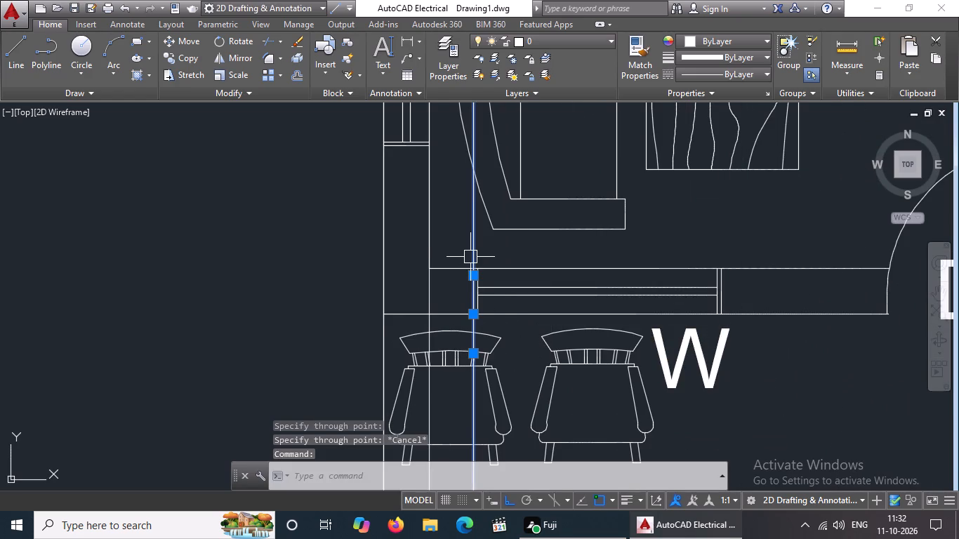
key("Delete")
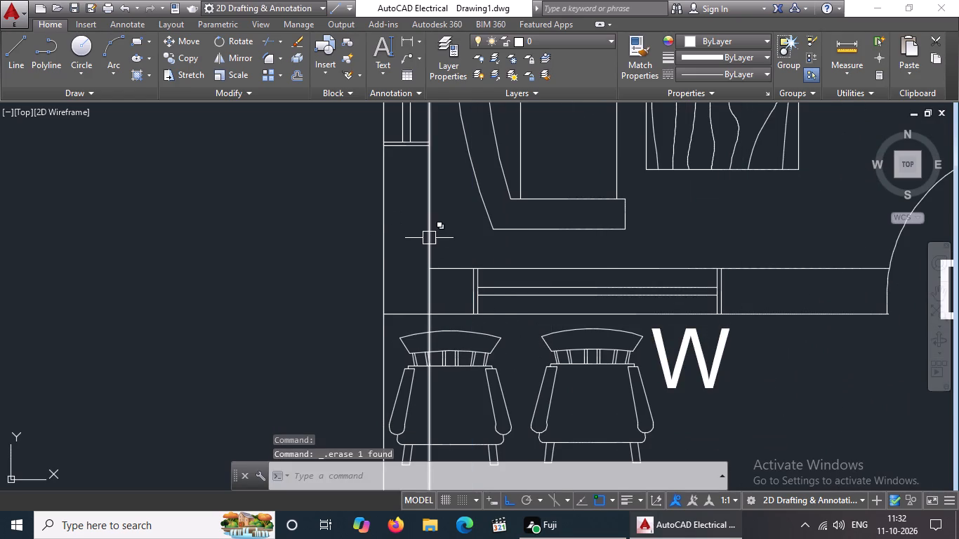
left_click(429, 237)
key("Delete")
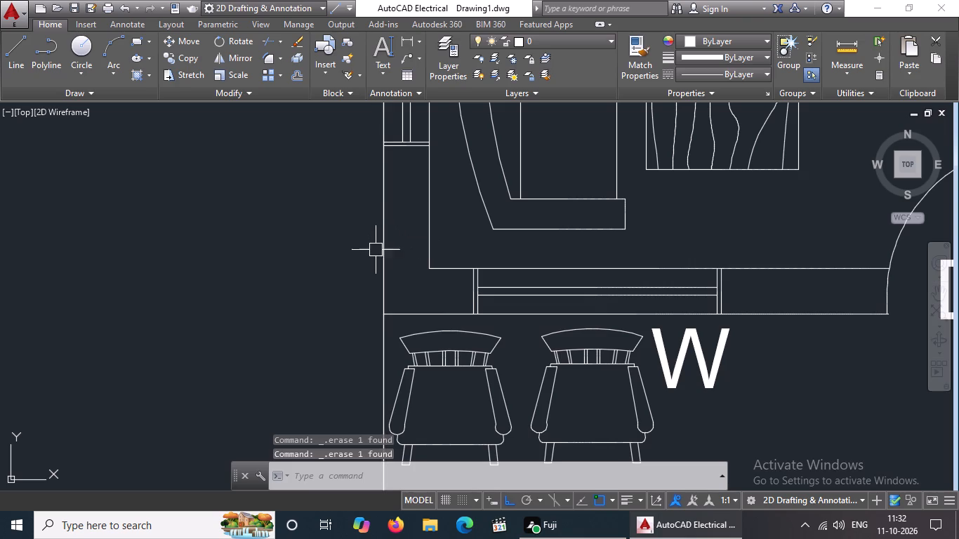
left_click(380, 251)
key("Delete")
Erase the veranda's west edge line and the short leftover segment above the southwest column.
left_click(383, 344)
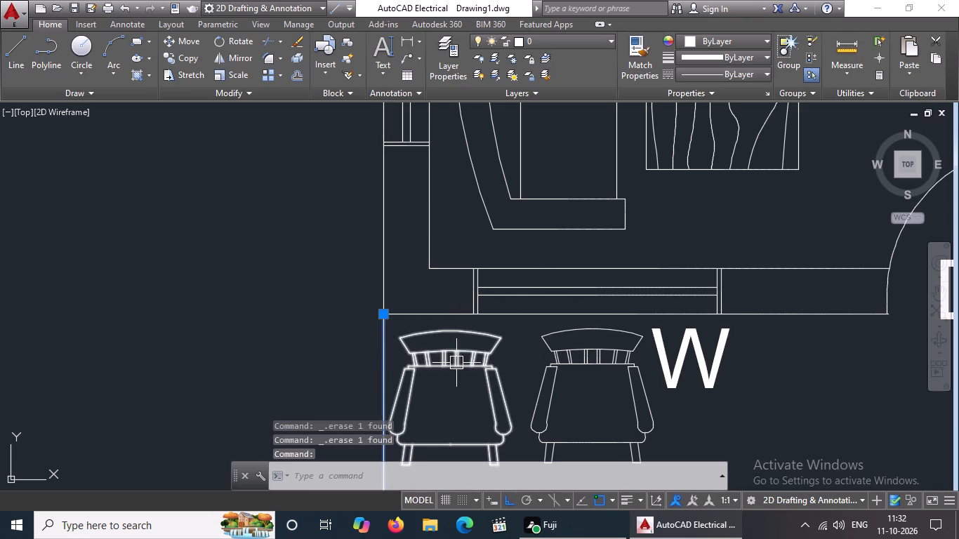
key("Delete")
scroll(468, 352, "down", 3)
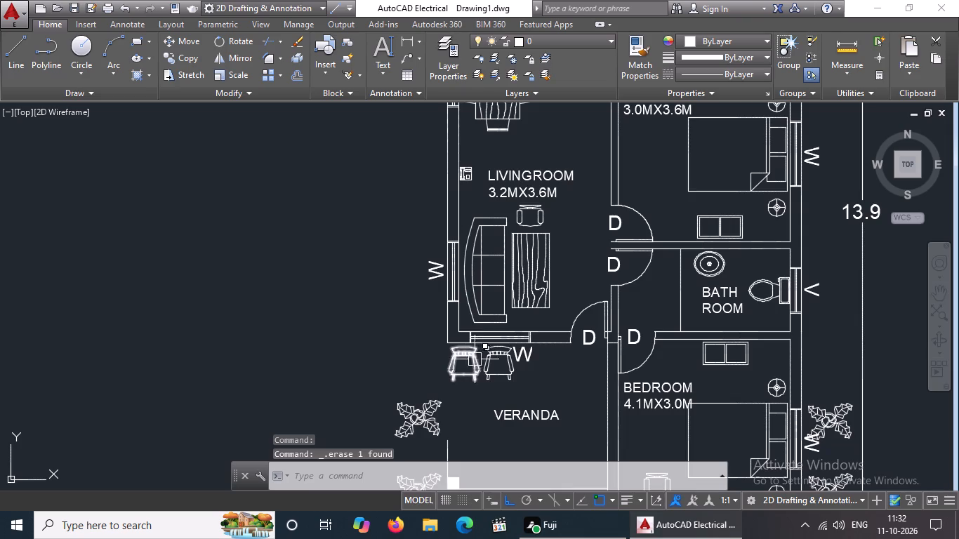
scroll(481, 371, "down", 2)
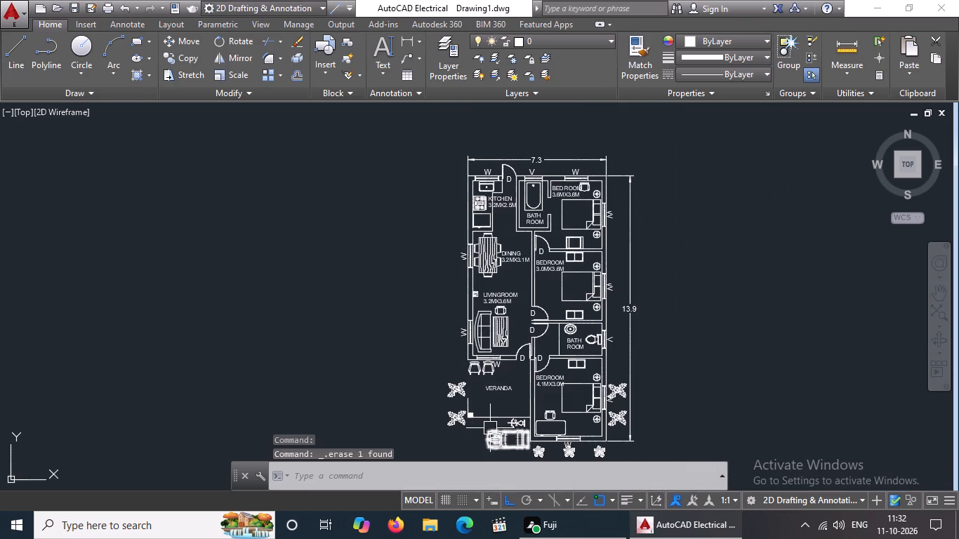
middle_click_drag(489, 427, 491, 378)
scroll(487, 404, "up", 3)
left_click(415, 319)
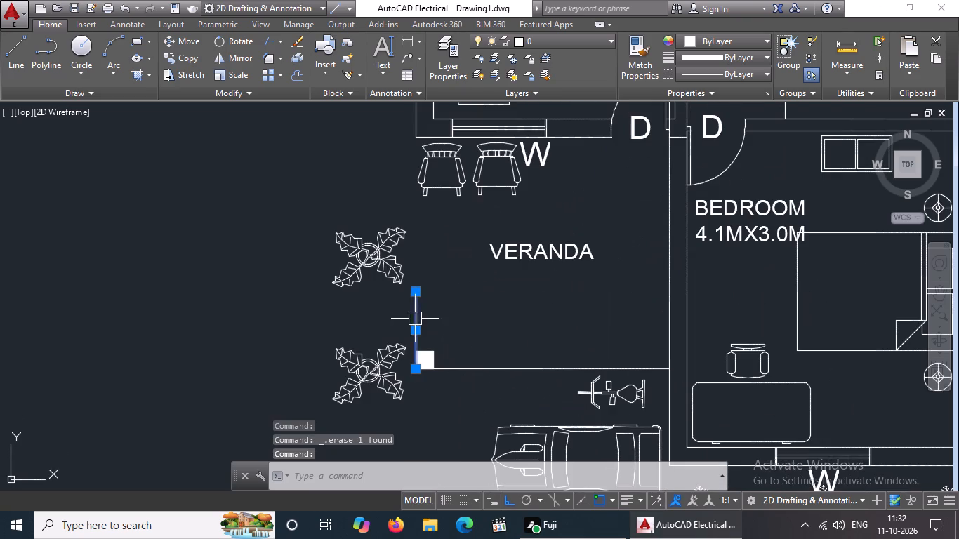
key("Delete")
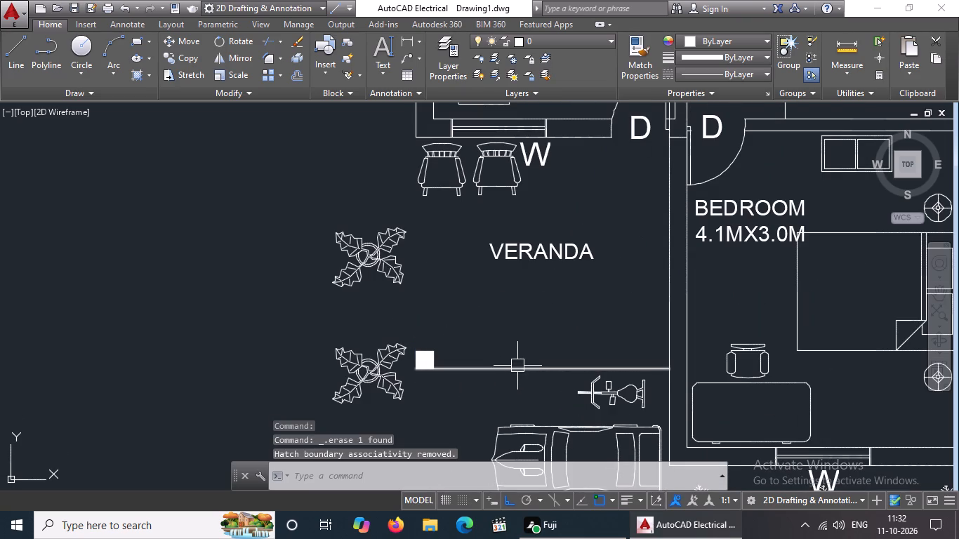
Draw a vertical line from the living room's outer southwest corner down to the southwest corner of the veranda column.
scroll(519, 364, "down", 3)
left_click_drag(13, 60, 28, 69)
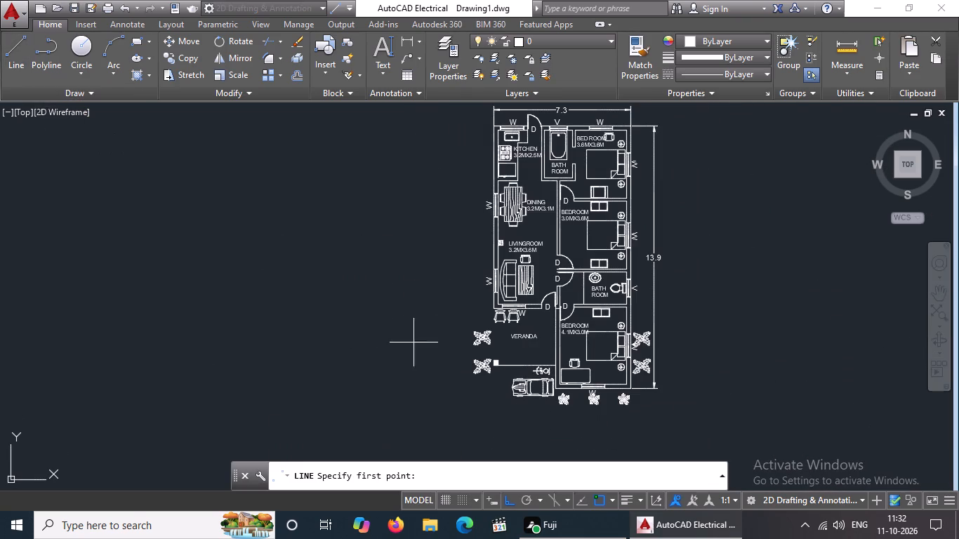
scroll(492, 345, "up", 3)
left_click_drag(494, 203, 491, 216)
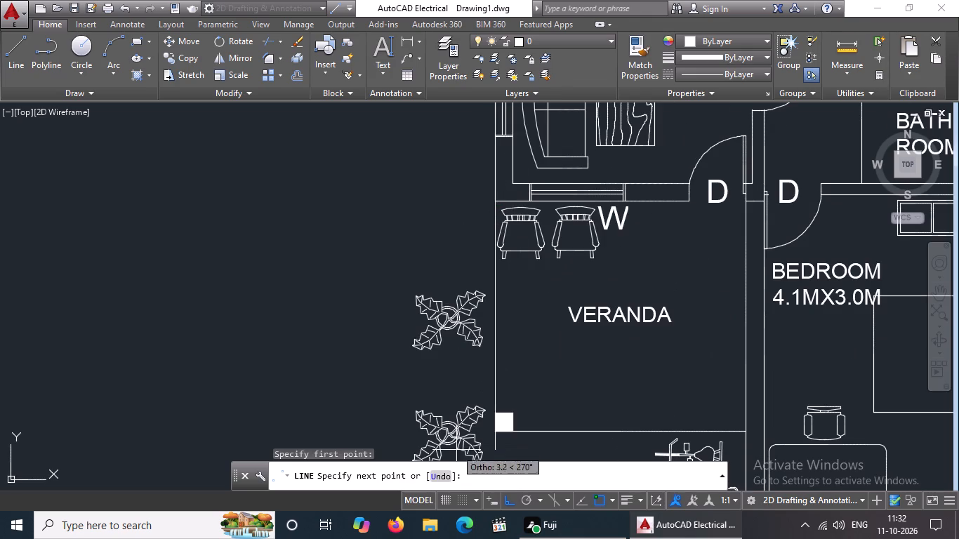
left_click(497, 436)
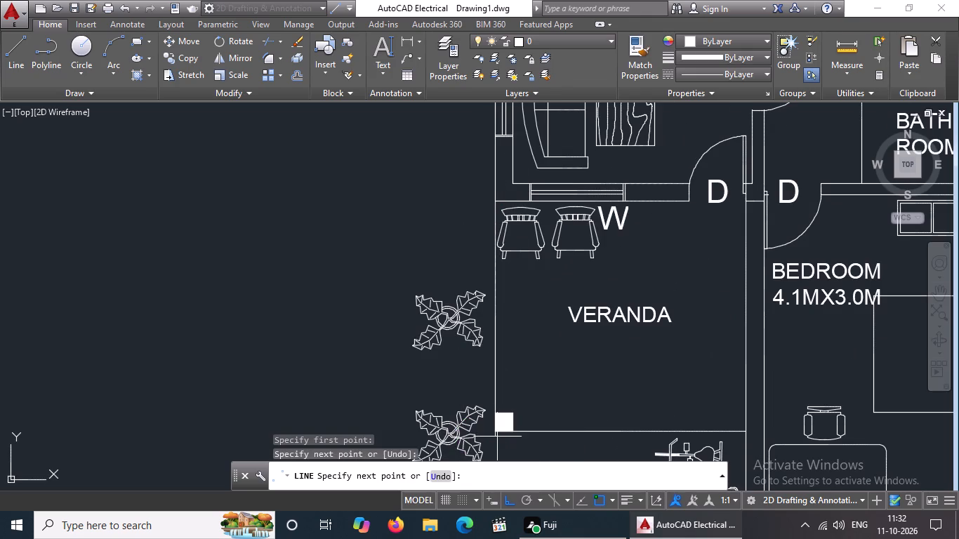
key("Escape")
Draw vertical construction lines through the living room's outer southwest corner, its inner southwest corner and the west end of its south window.
scroll(509, 429, "down", 2)
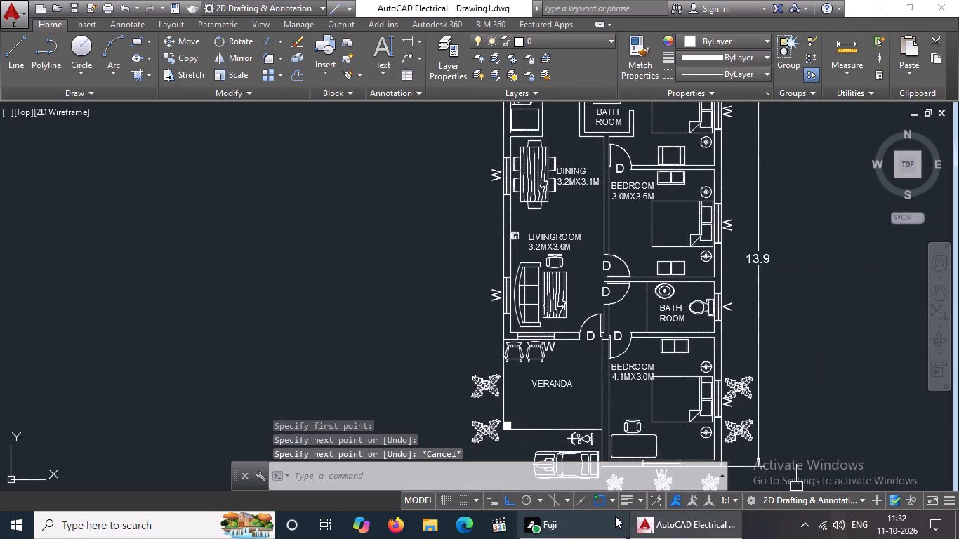
type("XL V")
key("space")
scroll(659, 456, "down", 3)
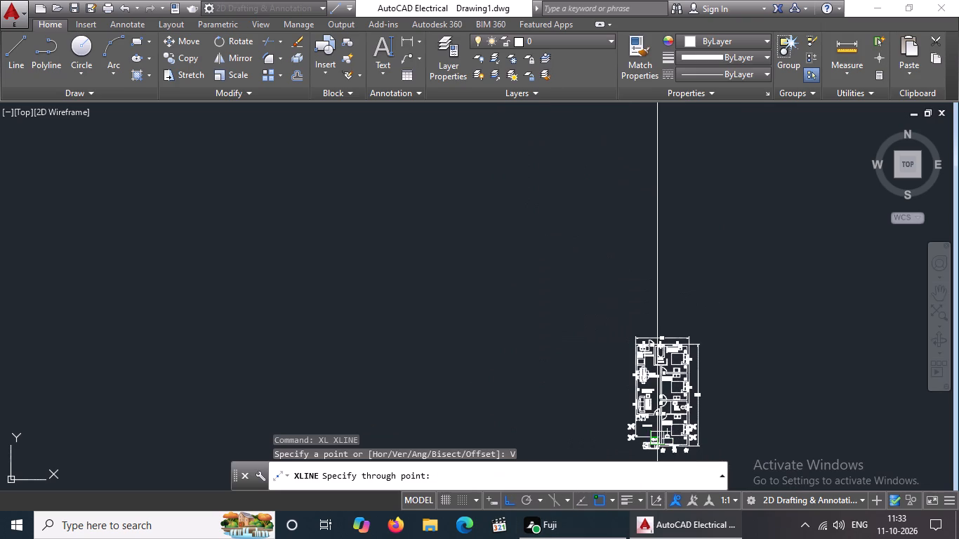
scroll(662, 451, "up", 5)
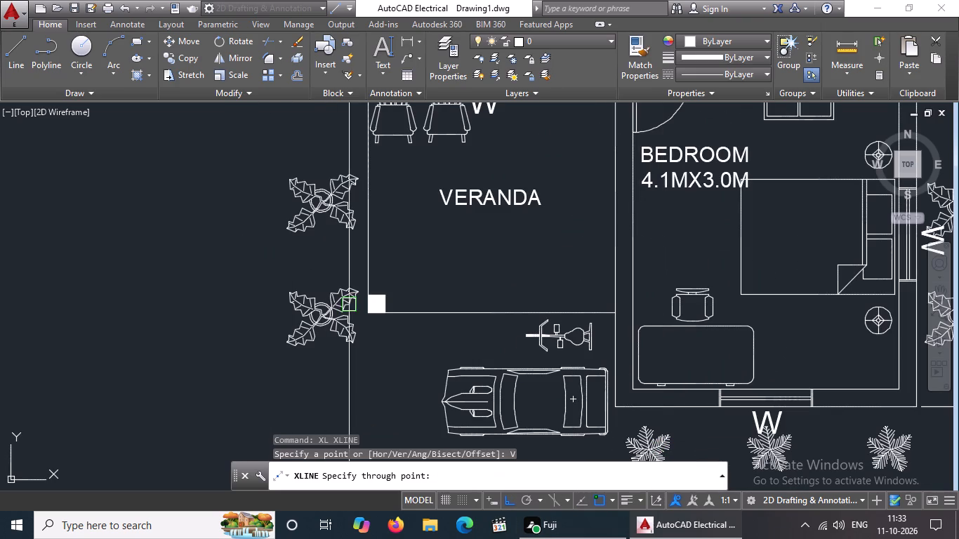
scroll(367, 294, "down", 2)
scroll(376, 206, "up", 4)
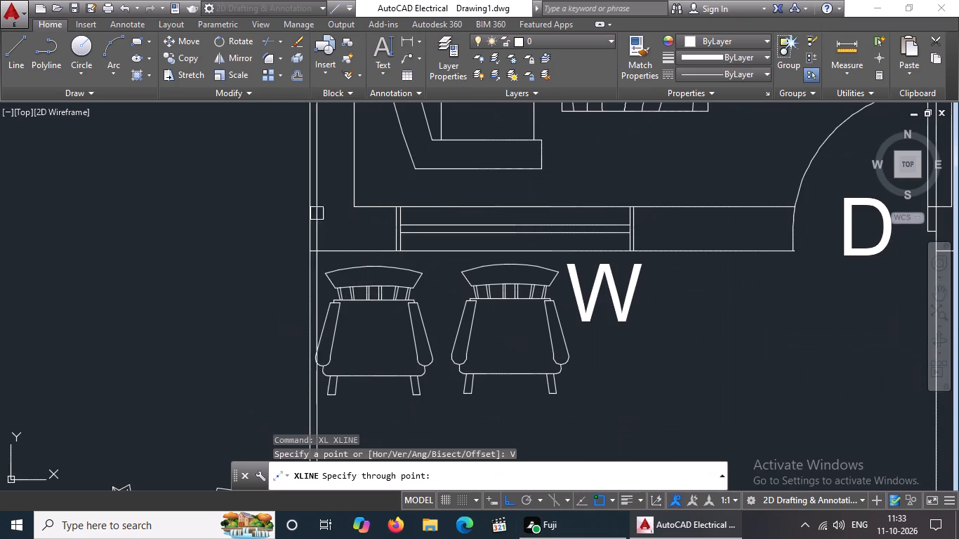
left_click(310, 253)
left_click(352, 206)
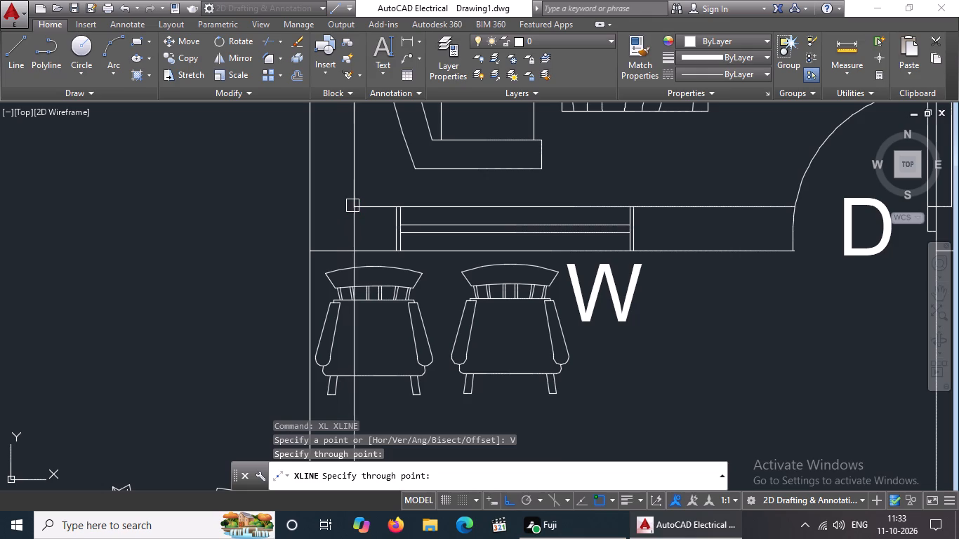
scroll(385, 250, "up", 3)
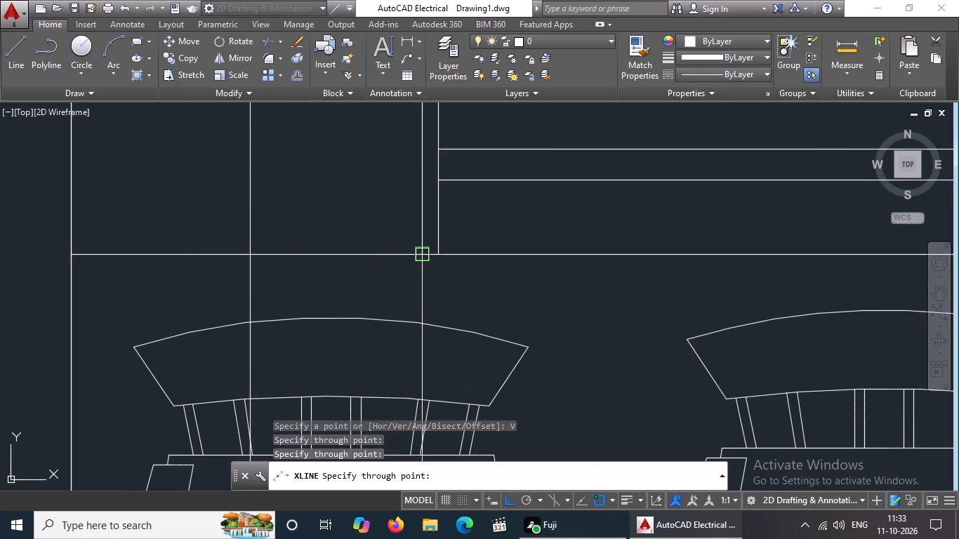
left_click(423, 256)
Draw vertical construction lines through the east end of the living room's south window and the west jamb of the veranda door.
scroll(430, 254, "down", 4)
scroll(588, 288, "up", 3)
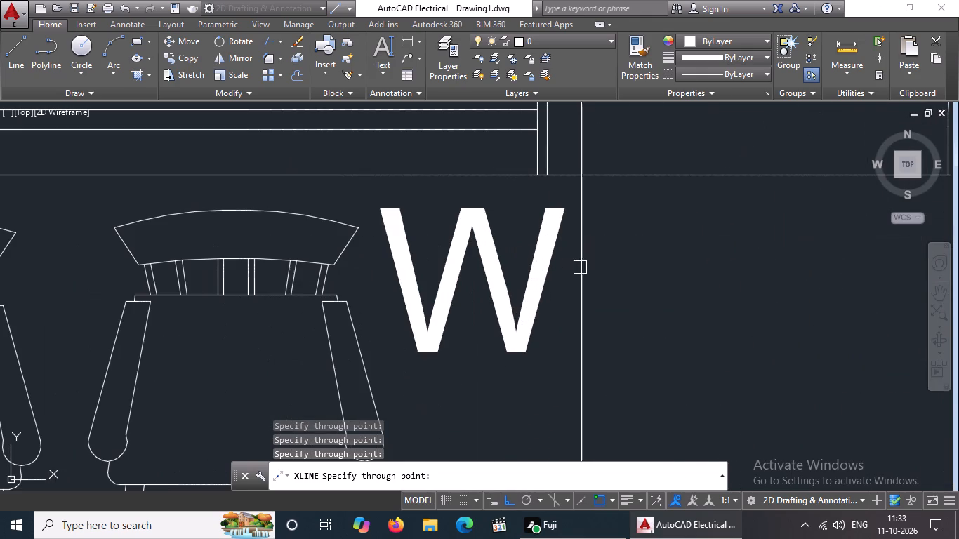
left_click(547, 175)
scroll(555, 171, "down", 4)
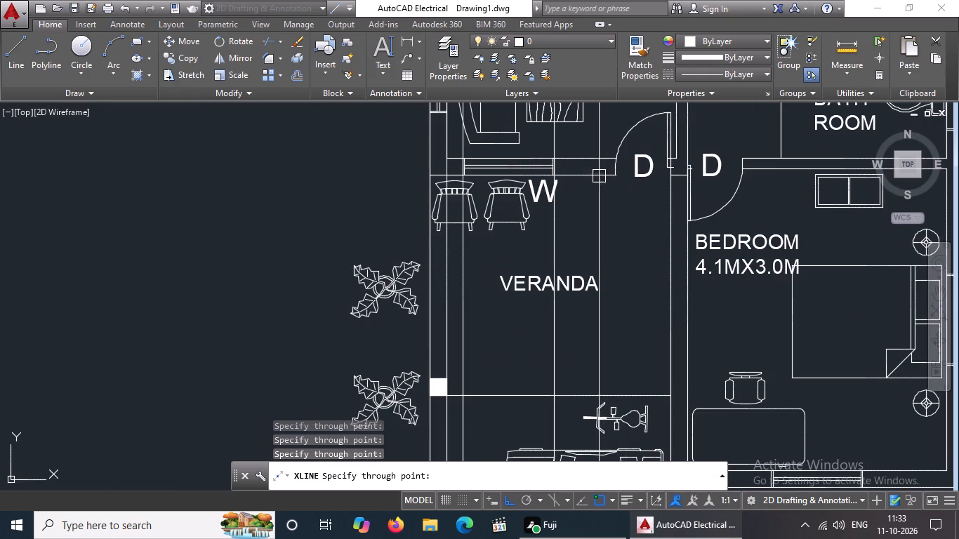
scroll(621, 167, "up", 2)
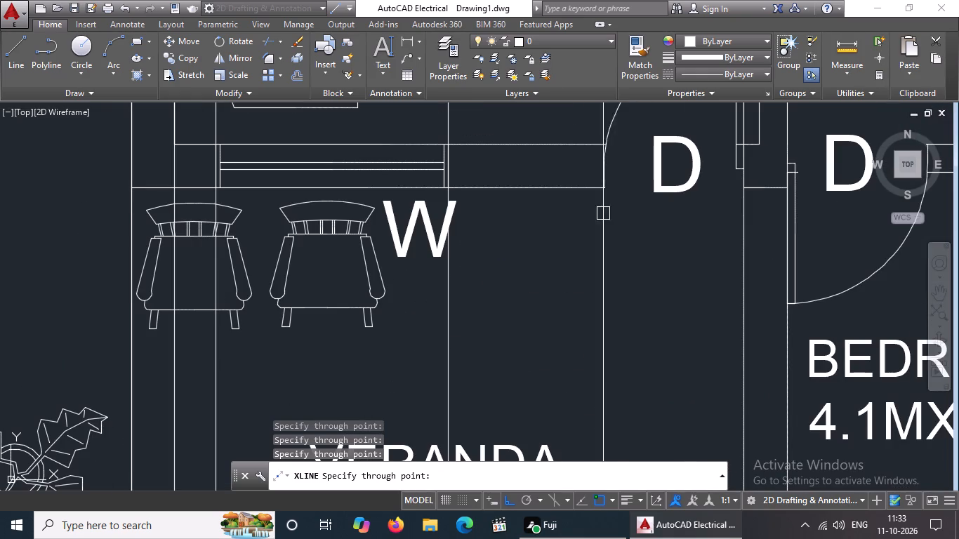
scroll(604, 190, "up", 1)
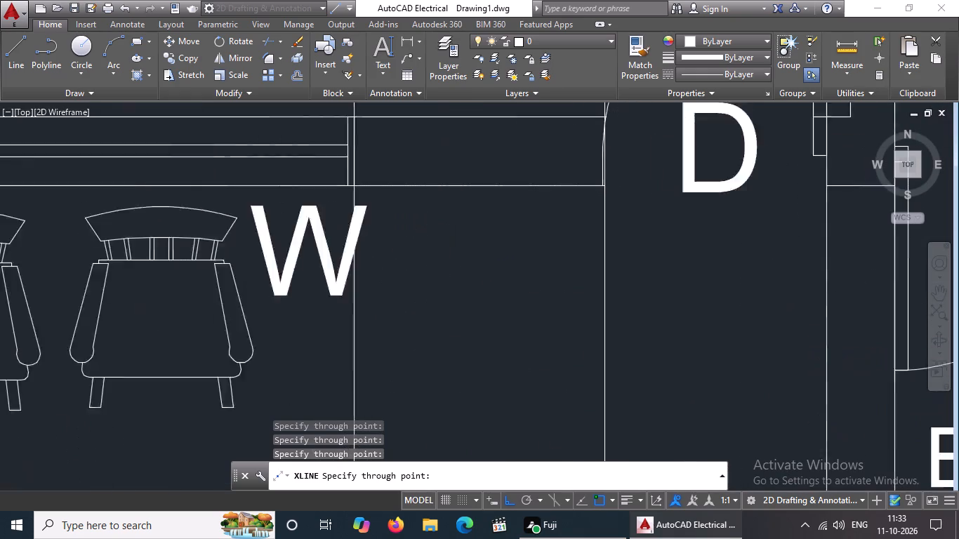
scroll(604, 190, "up", 1)
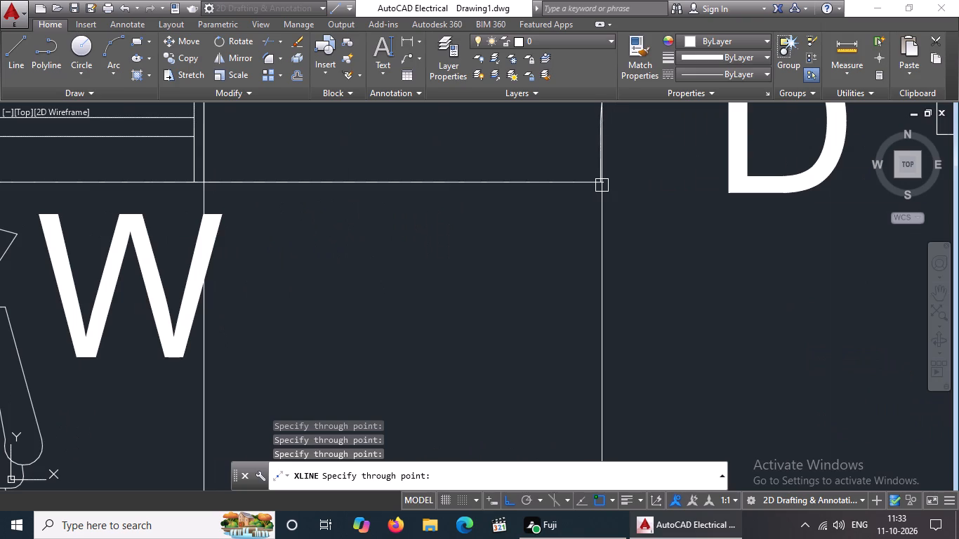
scroll(602, 185, "up", 2)
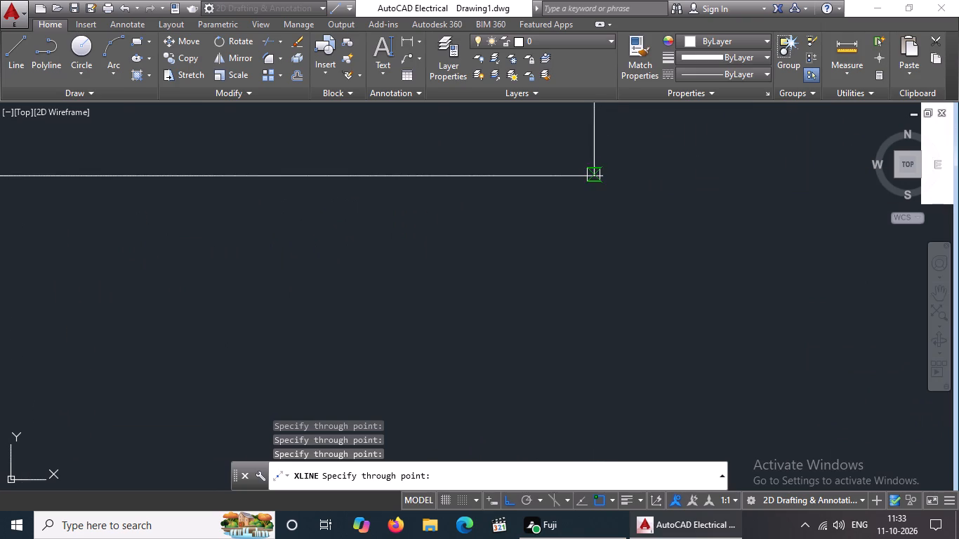
scroll(593, 176, "up", 3)
left_click(593, 176)
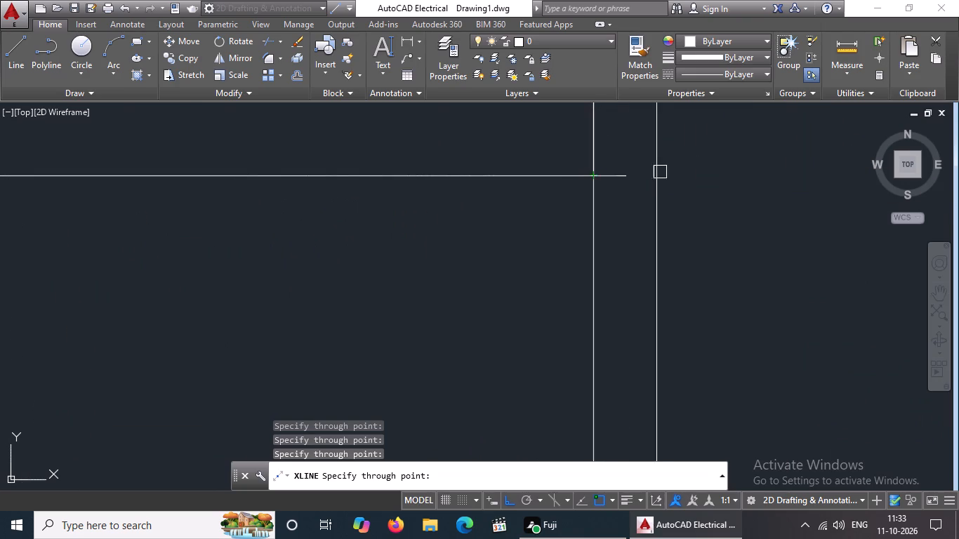
Draw vertical construction lines through the west and east faces of the wall between the veranda and the 4.1MX3.0M bedroom.
scroll(662, 171, "down", 6)
middle_click_drag(732, 161, 560, 253)
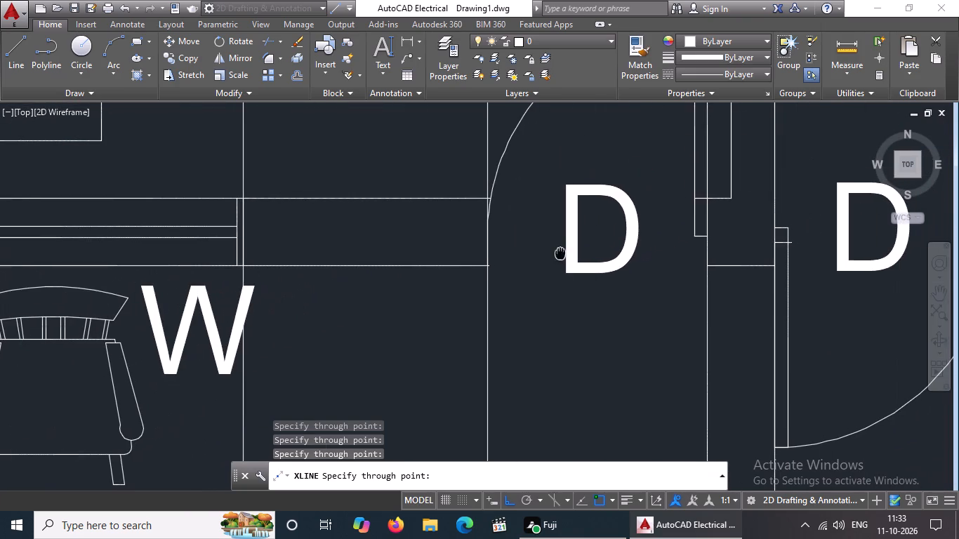
scroll(718, 267, "up", 2)
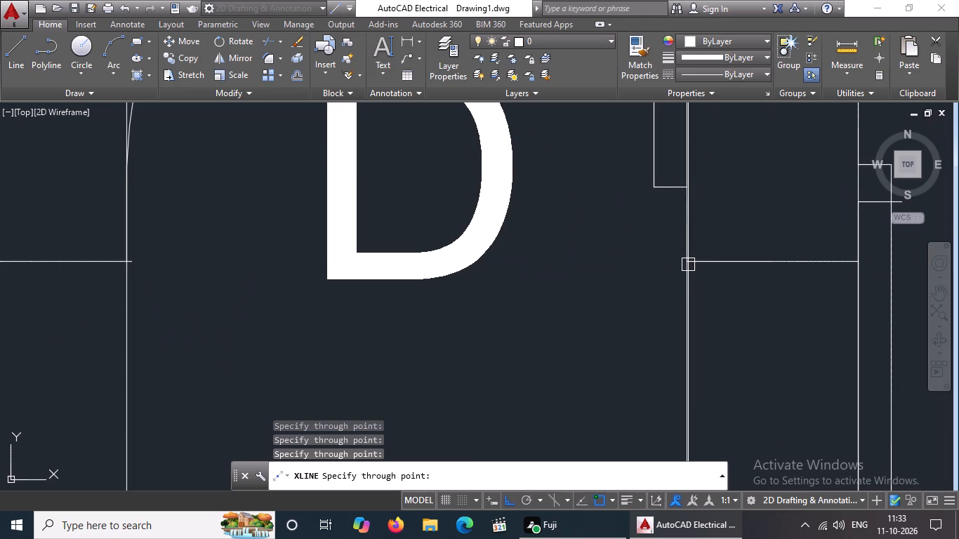
left_click(685, 262)
scroll(719, 258, "down", 2)
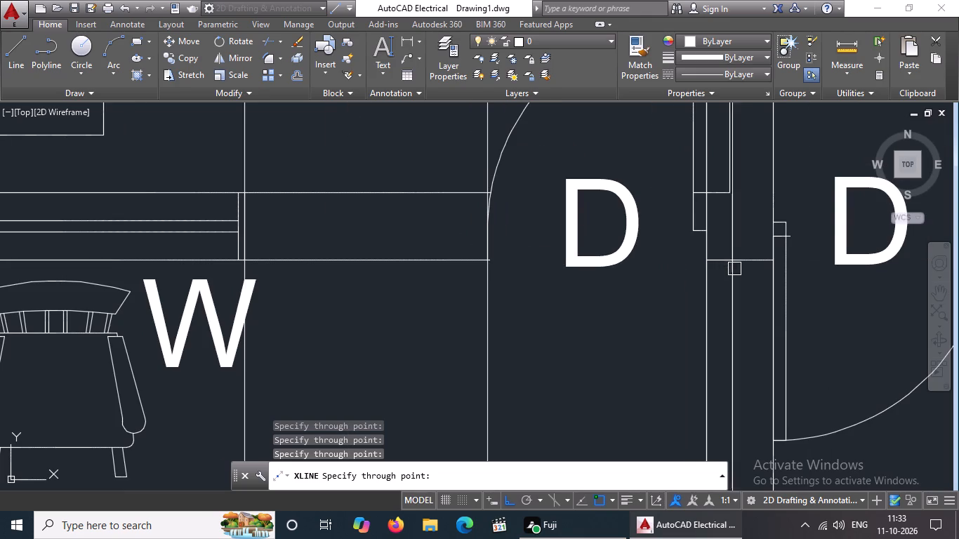
scroll(772, 251, "up", 3)
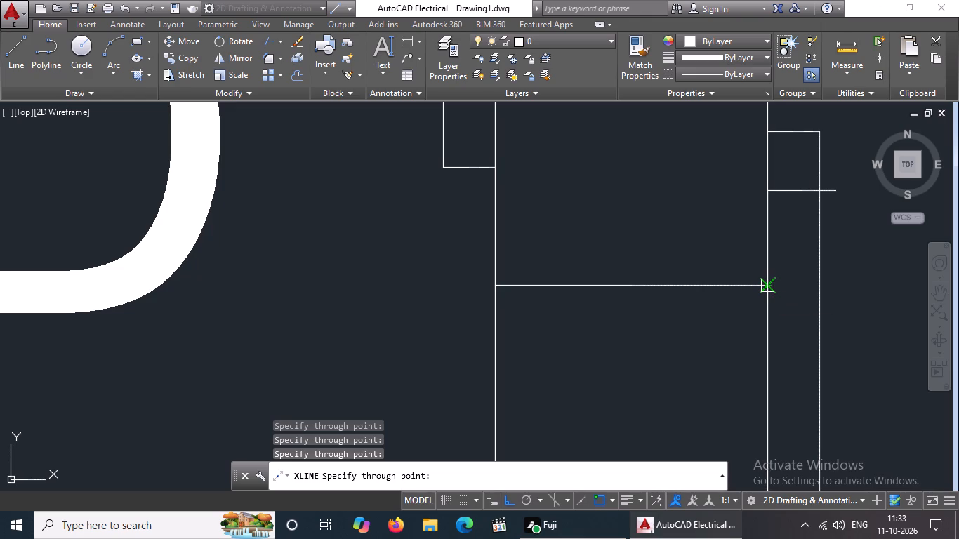
left_click(769, 286)
Draw vertical construction lines through the west and east ends of the 4.1MX3.0M bedroom's south window.
scroll(781, 279, "down", 9)
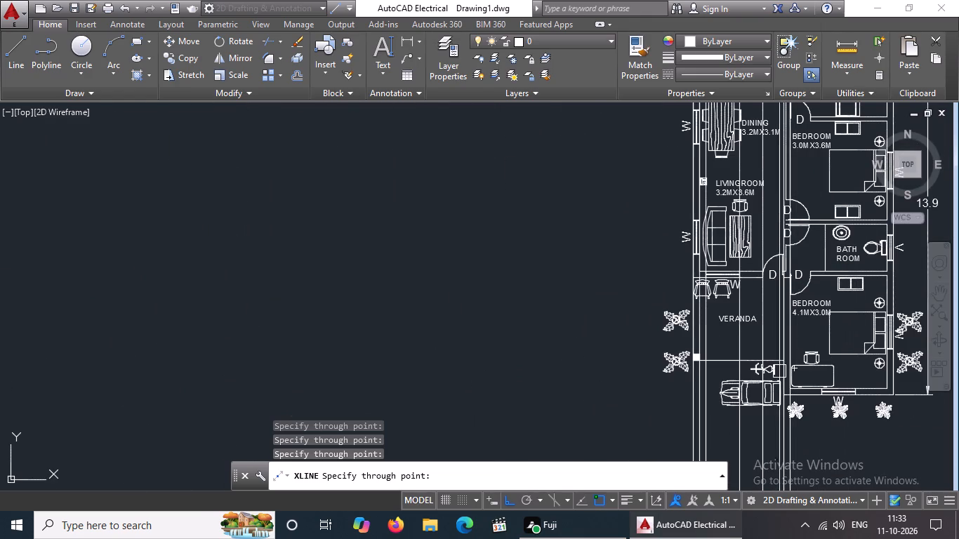
scroll(826, 345, "up", 1)
middle_click_drag(826, 345, 753, 333)
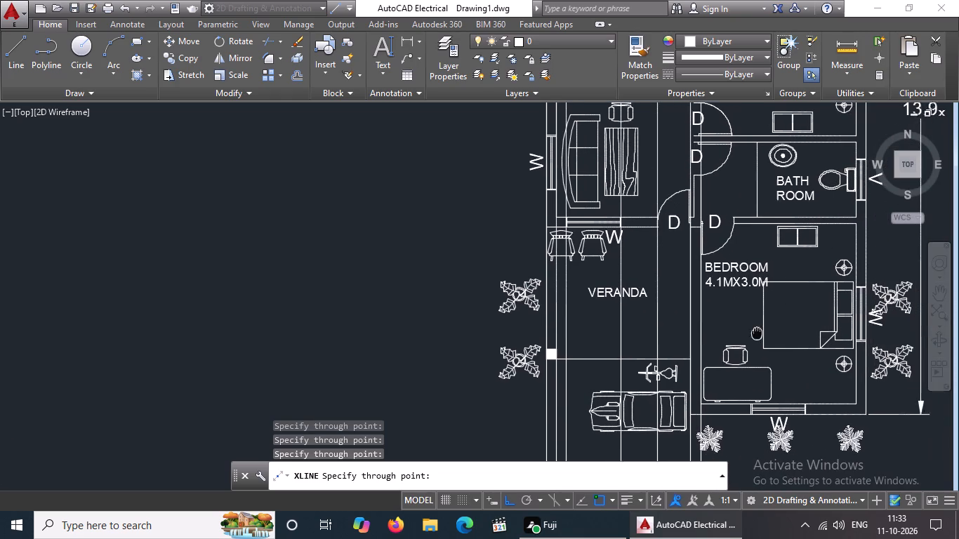
middle_click_drag(753, 333, 750, 331)
scroll(762, 431, "up", 4)
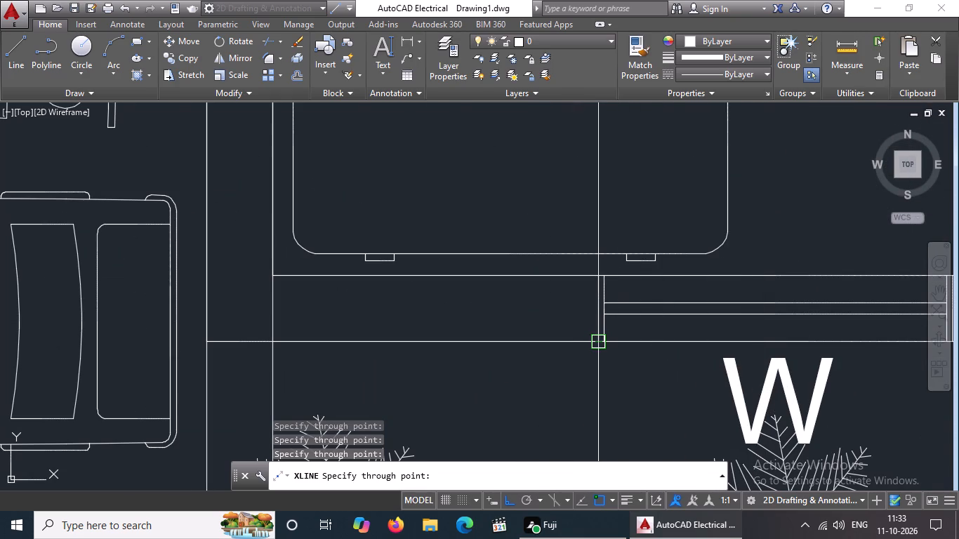
left_click(599, 343)
scroll(661, 337, "down", 4)
scroll(741, 331, "up", 5)
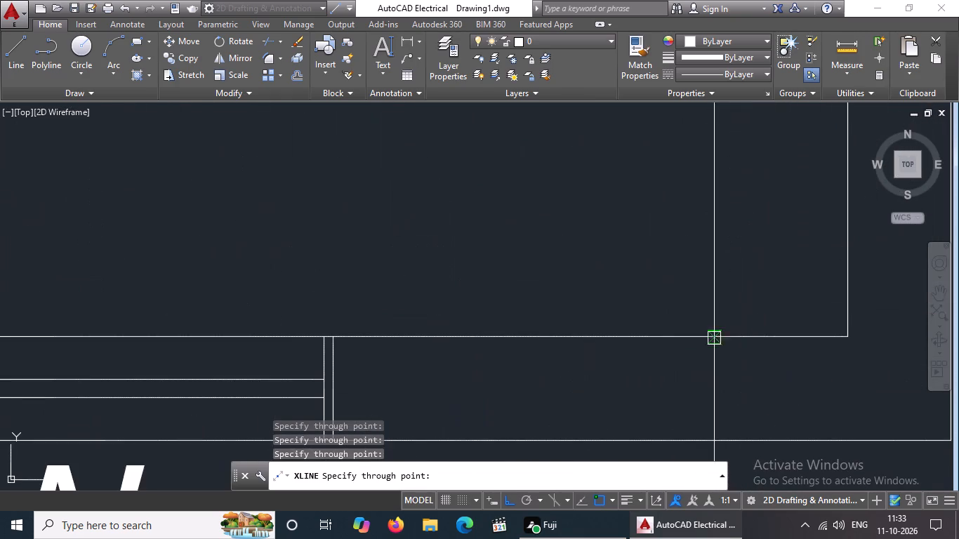
scroll(395, 402, "down", 3)
middle_click_drag(389, 417, 464, 339)
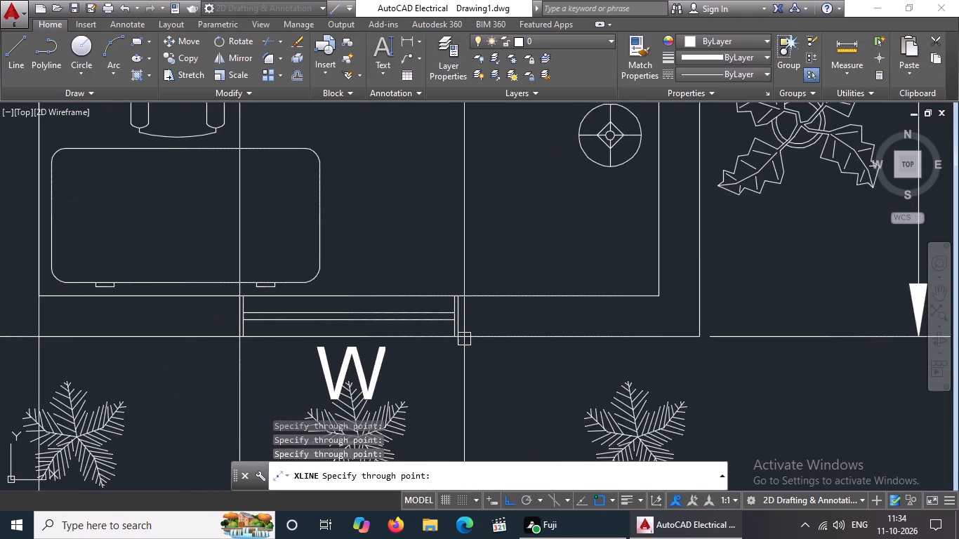
scroll(454, 350, "up", 2)
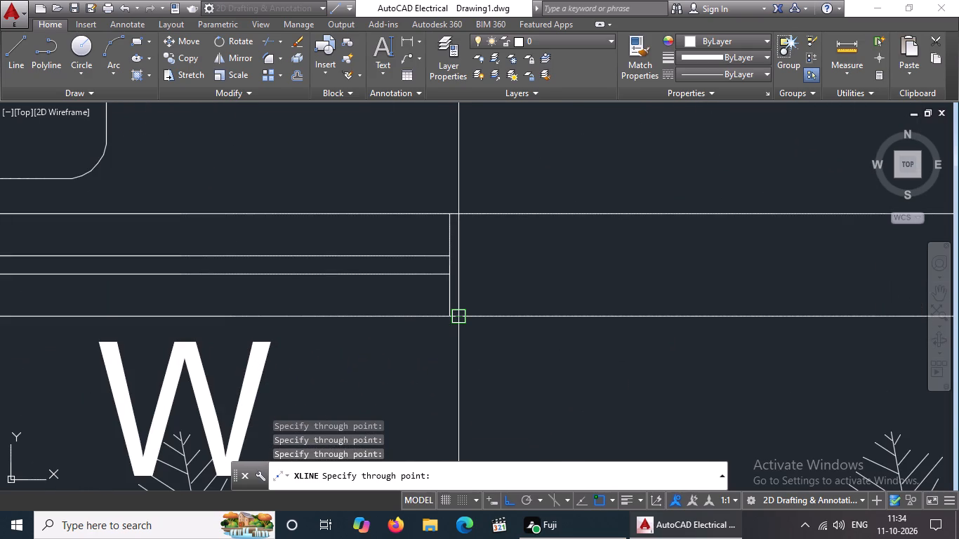
left_click(456, 312)
Draw vertical construction lines through the inner and outer southeast corners of the 4.1MX3.0M bedroom.
scroll(559, 304, "down", 4)
scroll(622, 273, "up", 3)
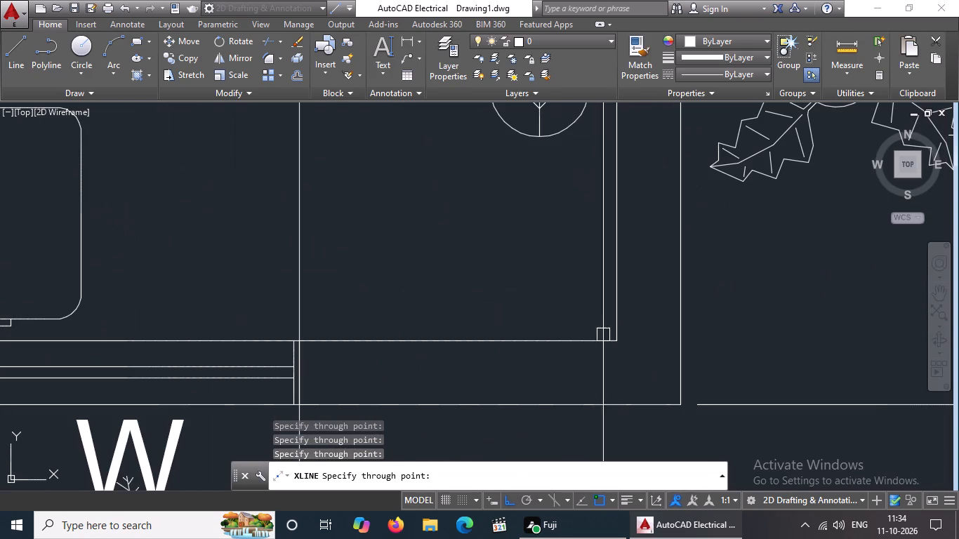
left_click(616, 342)
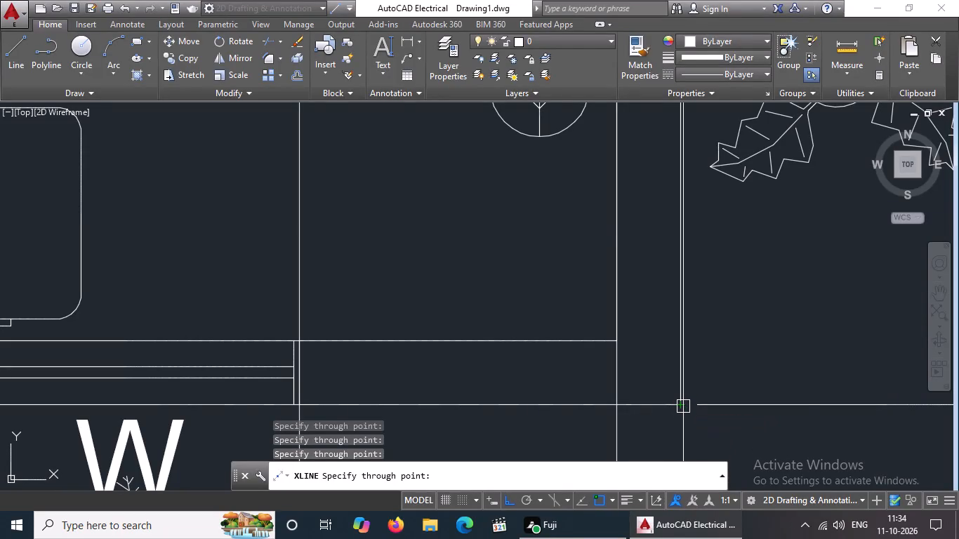
scroll(683, 406, "down", 1)
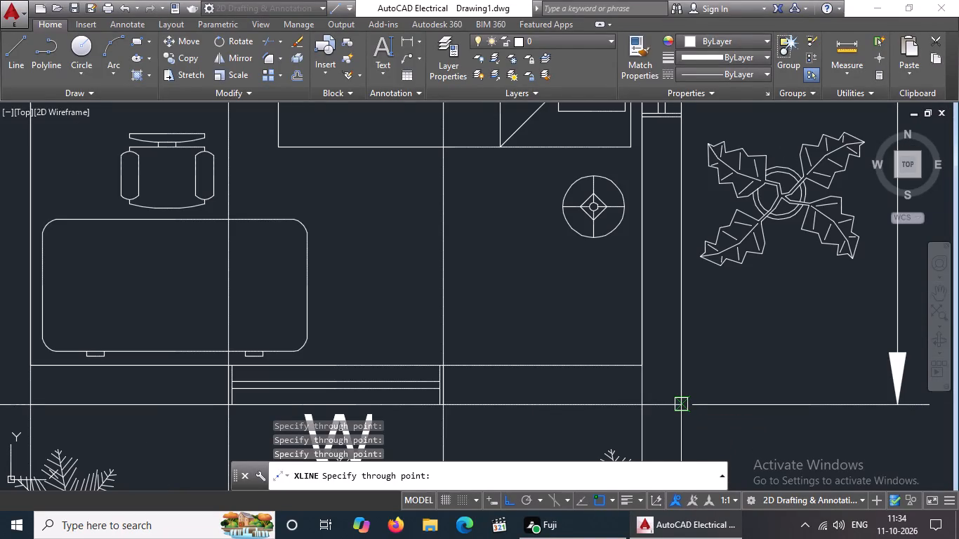
left_click(682, 405)
Examine the projected vertical construction lines against the plan's south walls, windows and door.
scroll(682, 422, "up", 3)
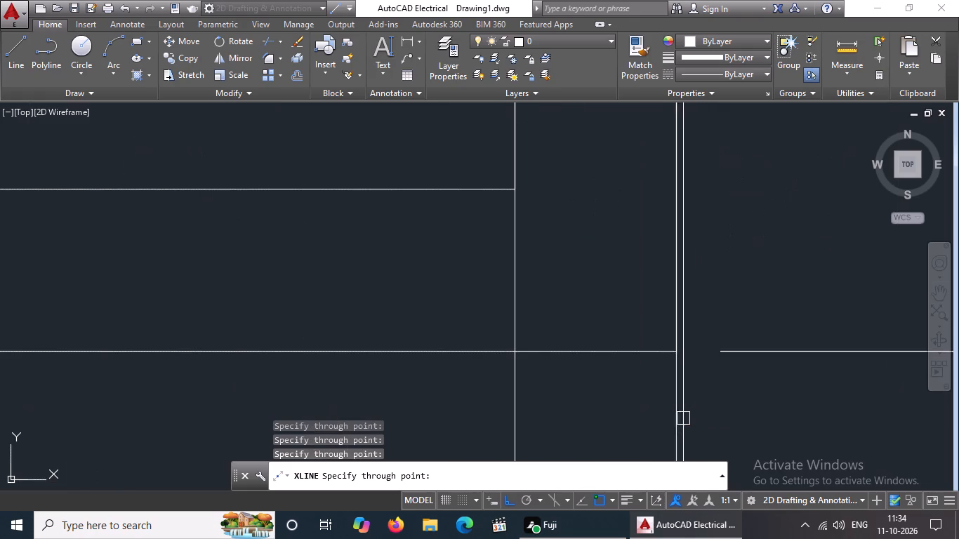
scroll(834, 414, "down", 4)
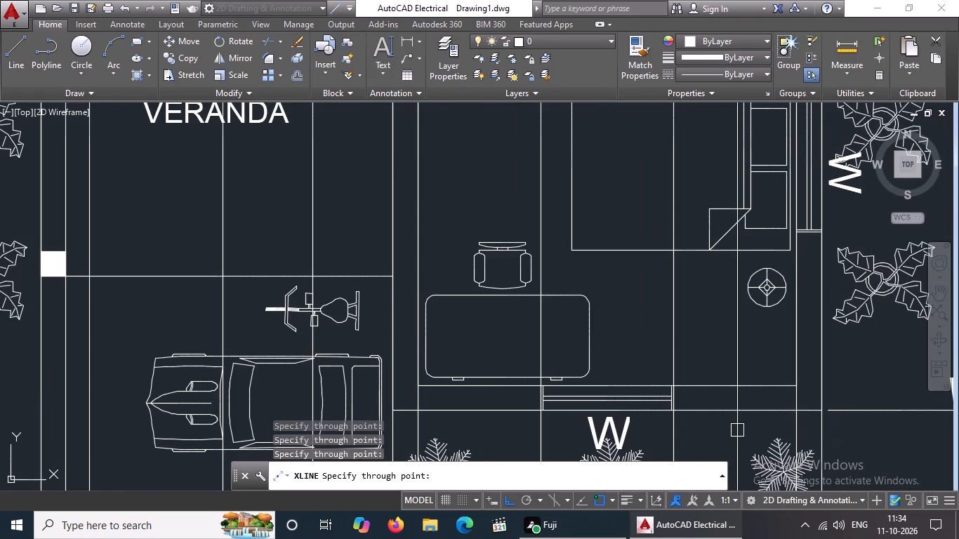
scroll(737, 430, "down", 3)
middle_click_drag(755, 441, 700, 281)
scroll(748, 425, "up", 1)
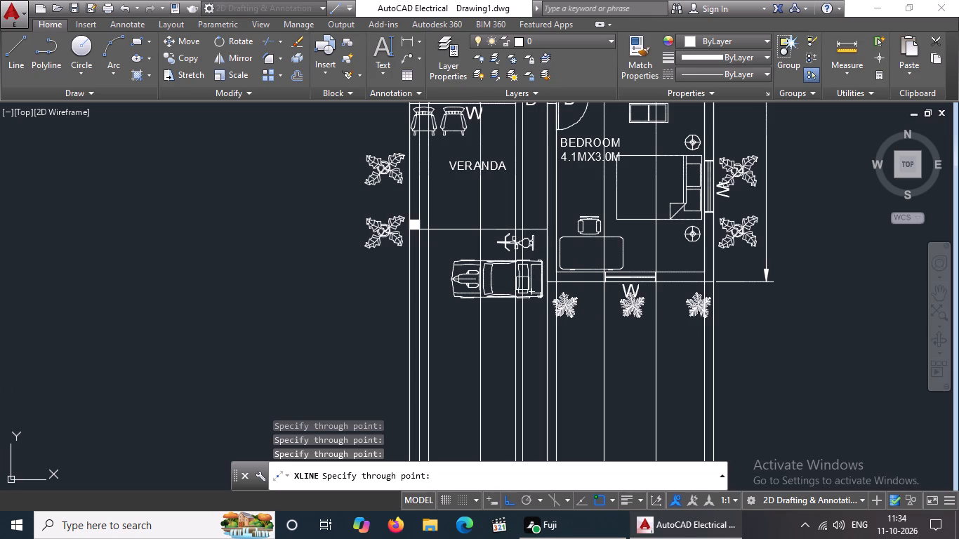
middle_click_drag(449, 248, 455, 397)
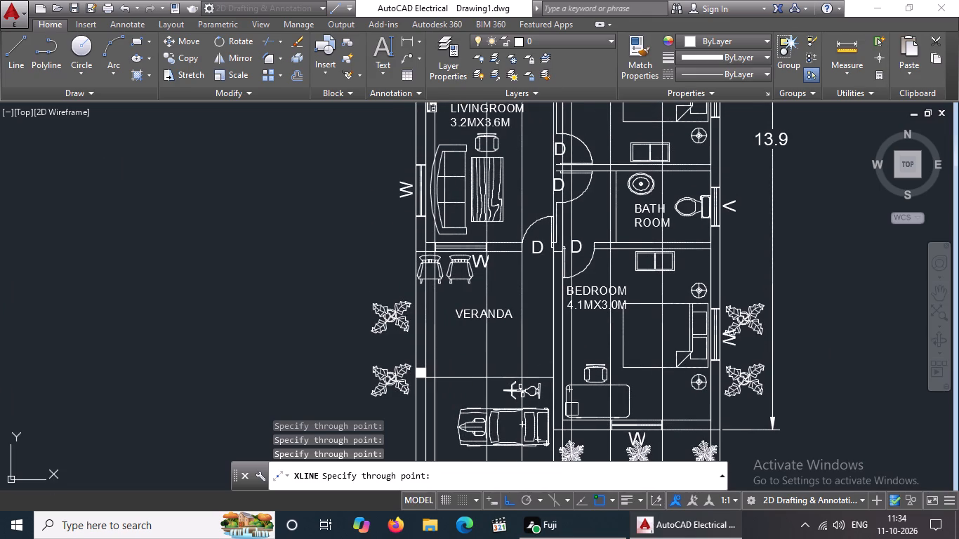
scroll(571, 409, "down", 3)
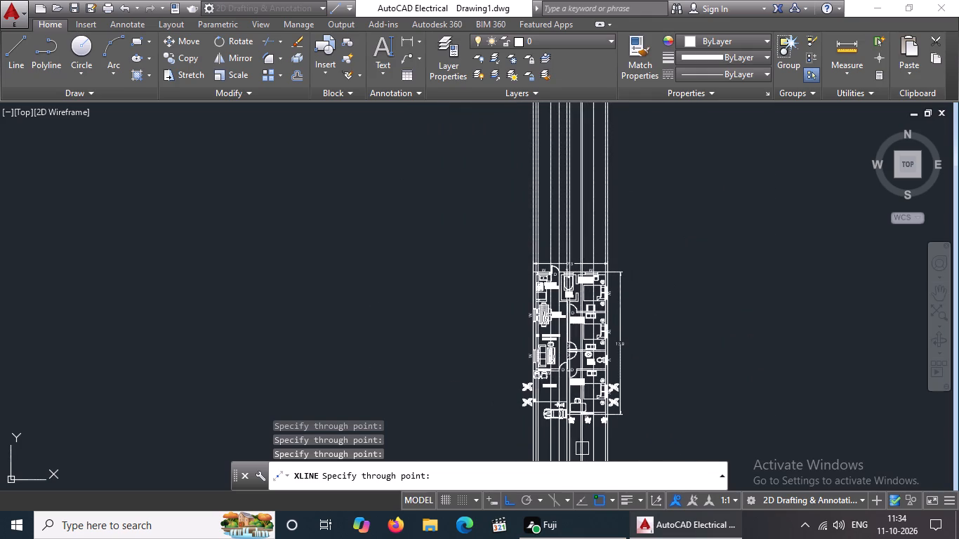
middle_click_drag(582, 445, 599, 357)
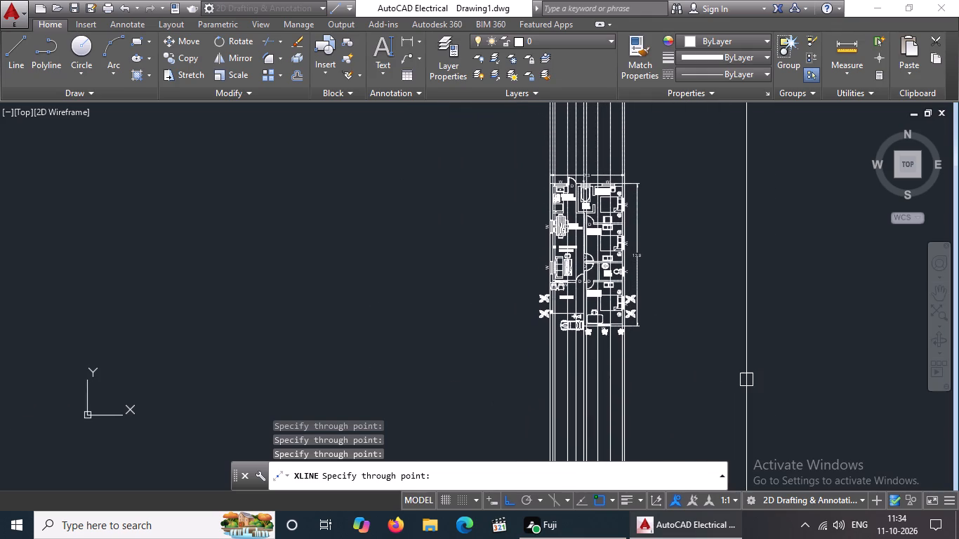
scroll(560, 358, "up", 3)
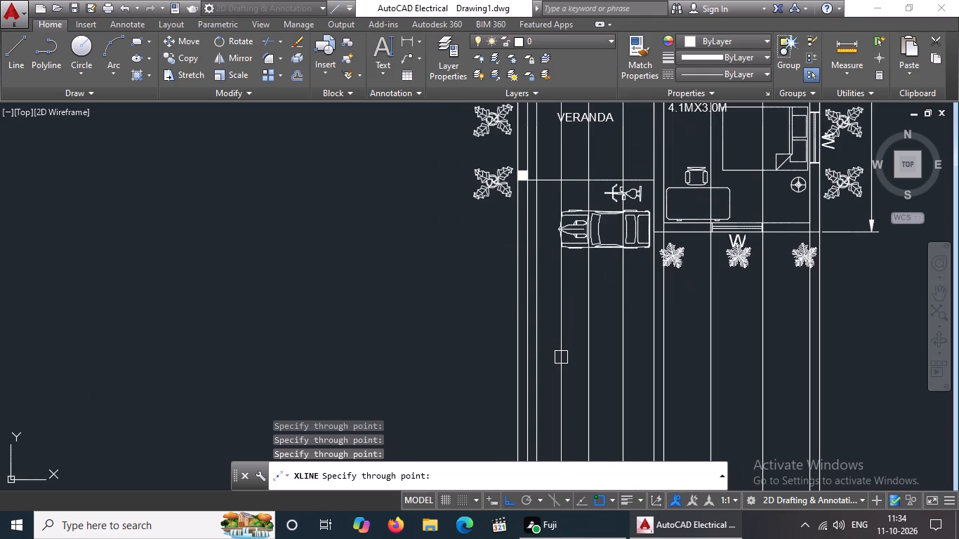
scroll(562, 359, "down", 3)
scroll(572, 314, "up", 3)
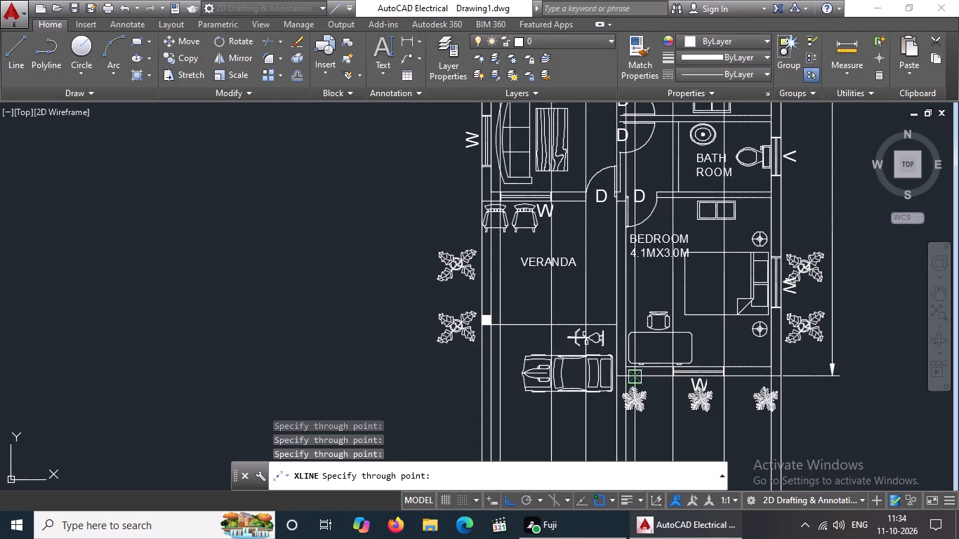
scroll(656, 411, "down", 2)
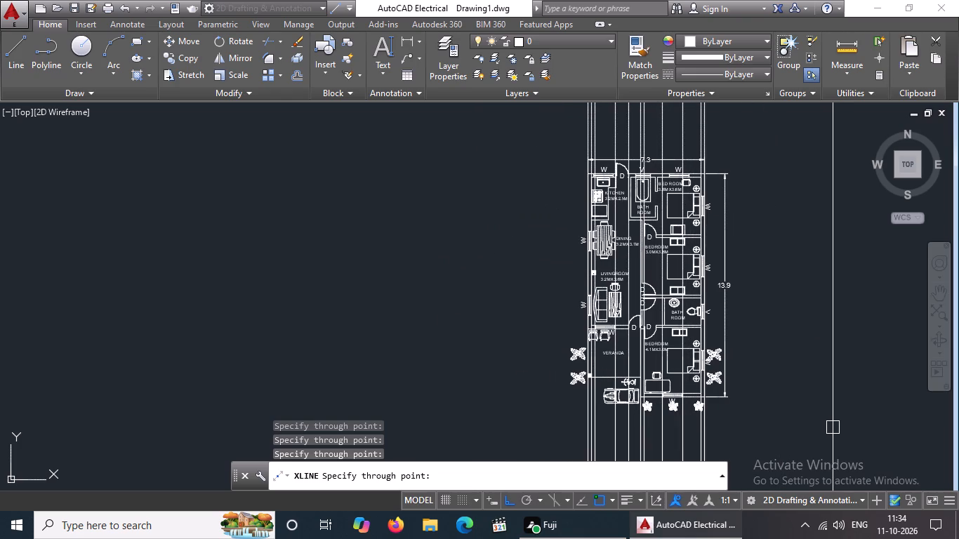
Draw a horizontal line below the plan from the westernmost to the easternmost vertical construction line as the elevation's base line.
key("Escape")
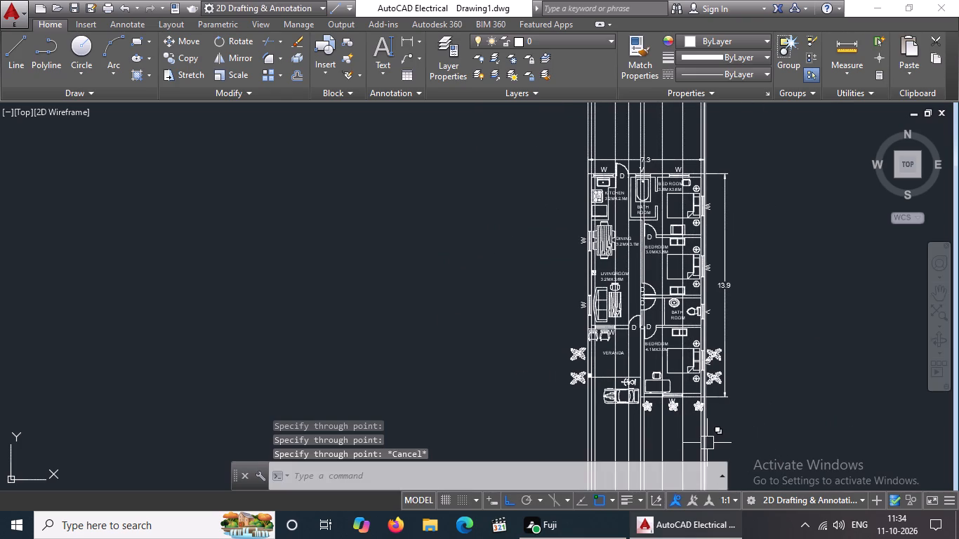
middle_click_drag(707, 441, 702, 388)
key("Escape")
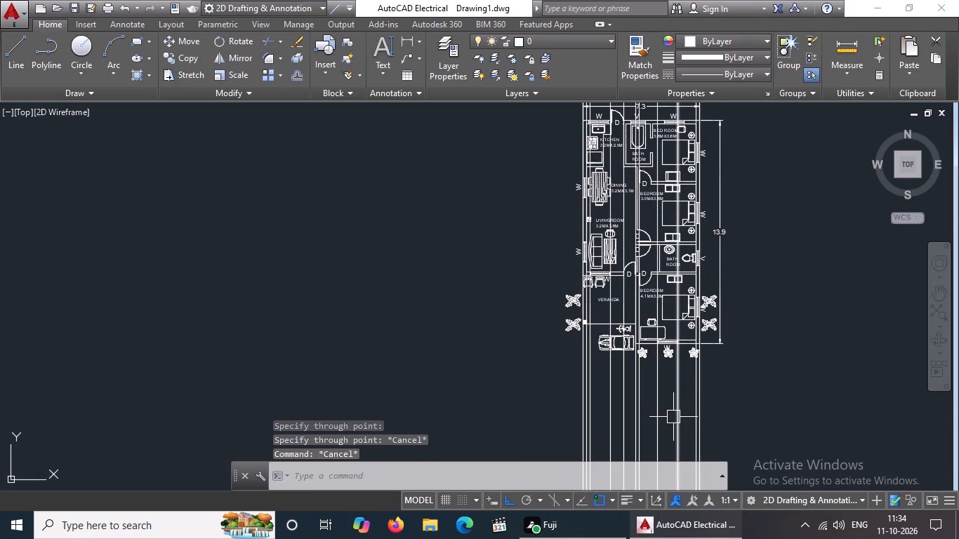
scroll(673, 405, "down", 2)
scroll(693, 451, "up", 3)
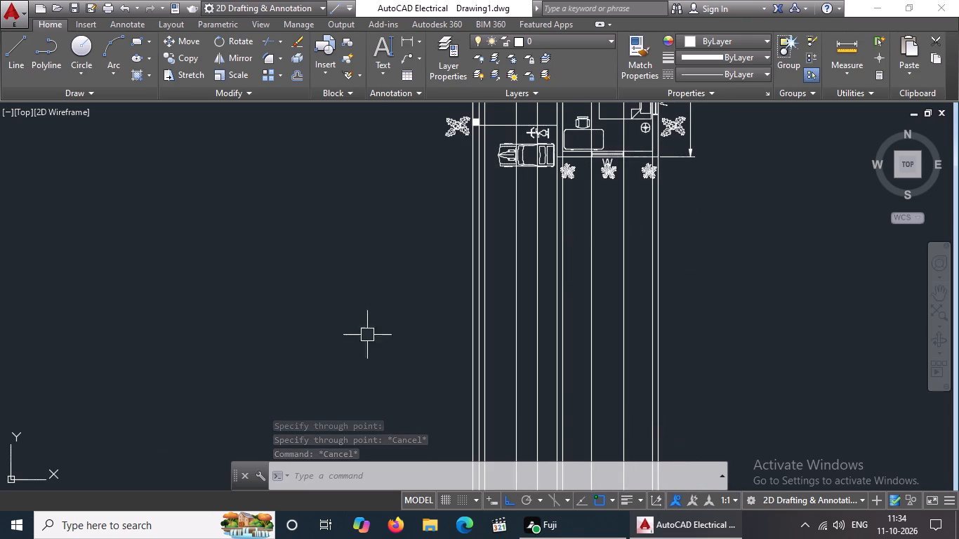
scroll(472, 216, "down", 3)
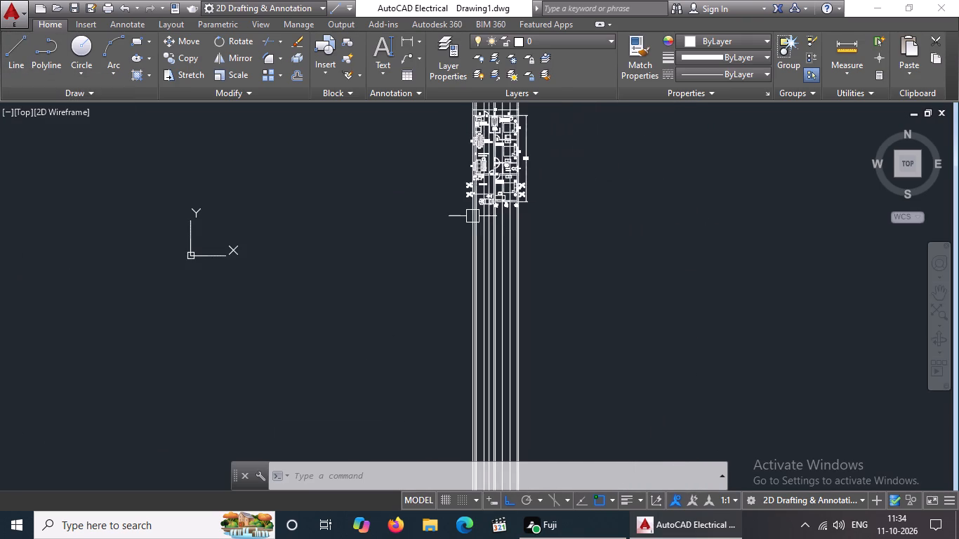
middle_click_drag(510, 178, 529, 258)
scroll(520, 225, "up", 2)
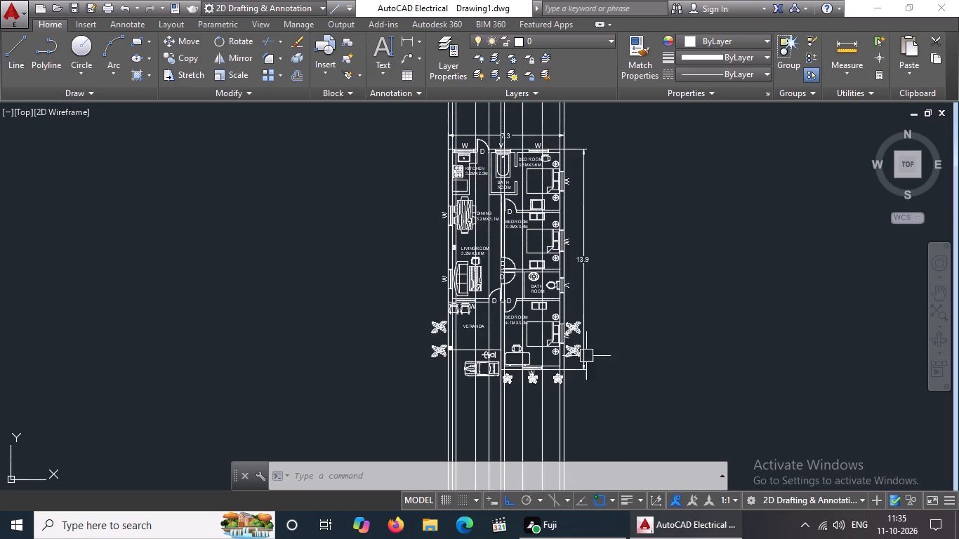
middle_click_drag(554, 430, 609, 312)
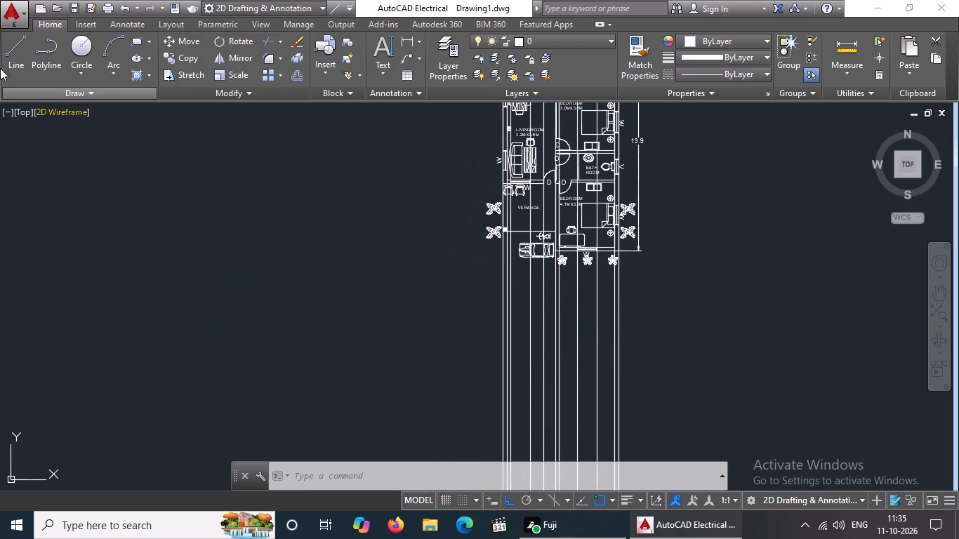
left_click(10, 67)
scroll(451, 342, "down", 2)
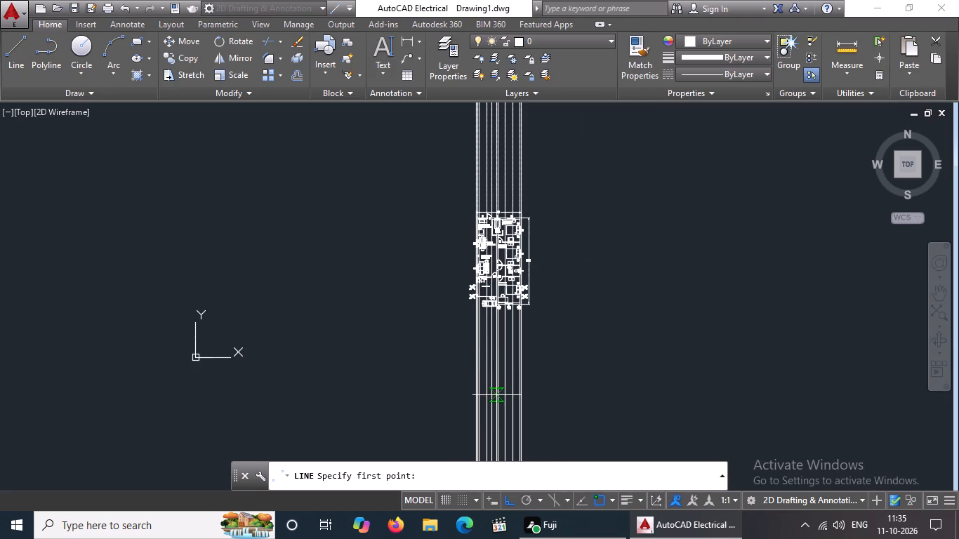
scroll(477, 378, "up", 2)
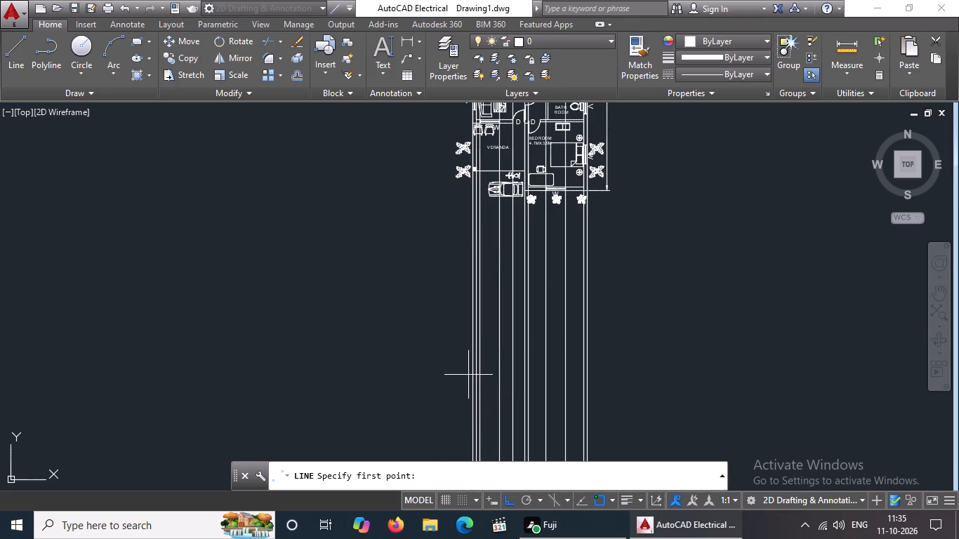
scroll(468, 371, "up", 2)
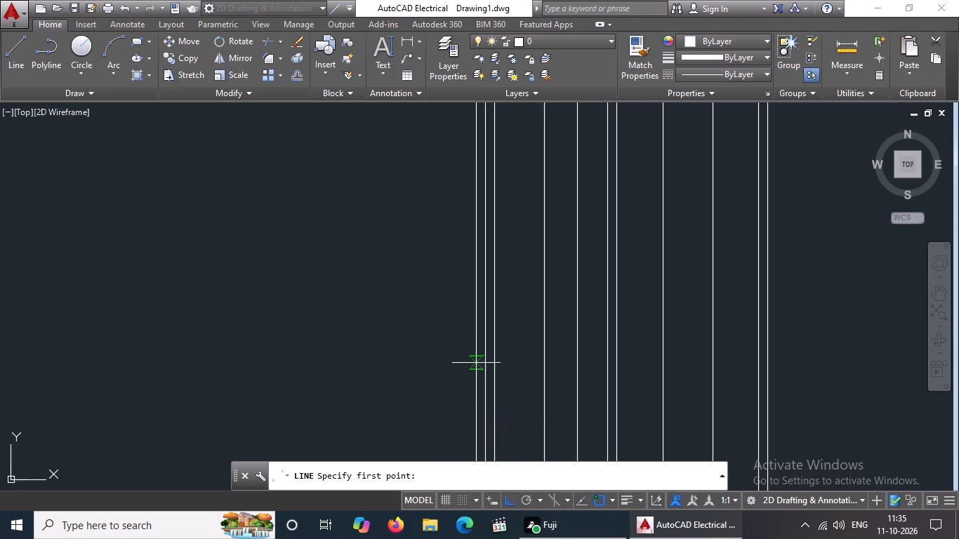
left_click(476, 359)
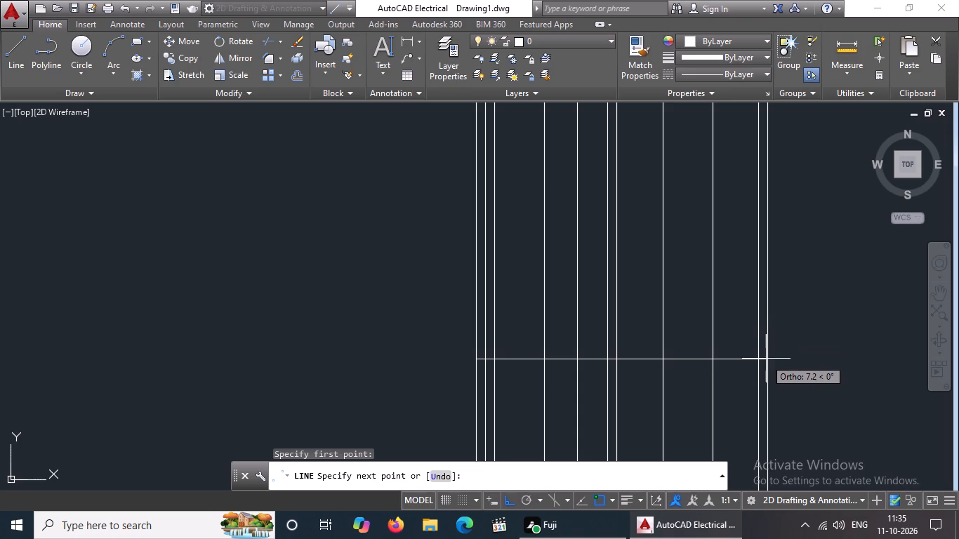
scroll(767, 359, "up", 3)
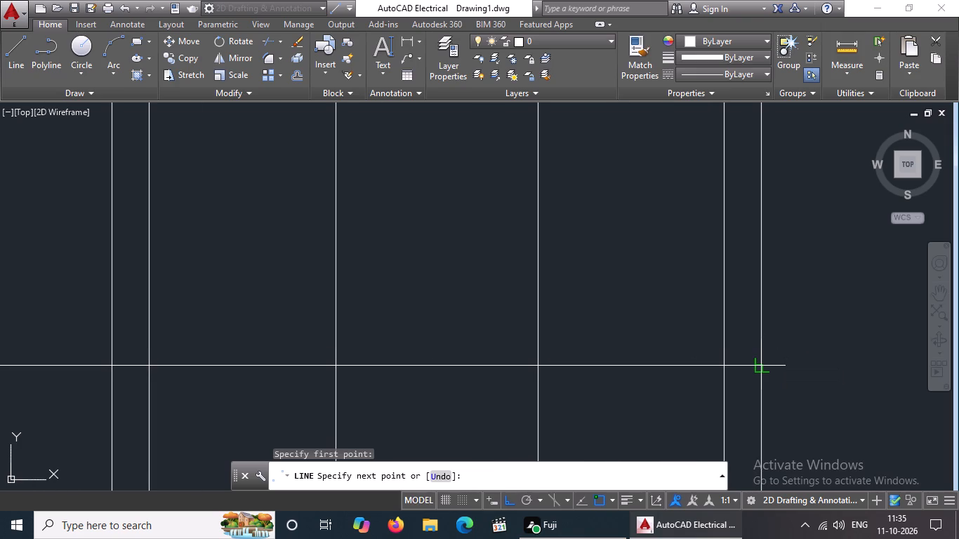
left_click(761, 366)
key("Escape")
Offset the horizontal base line upward by 0.45.
scroll(759, 368, "down", 3)
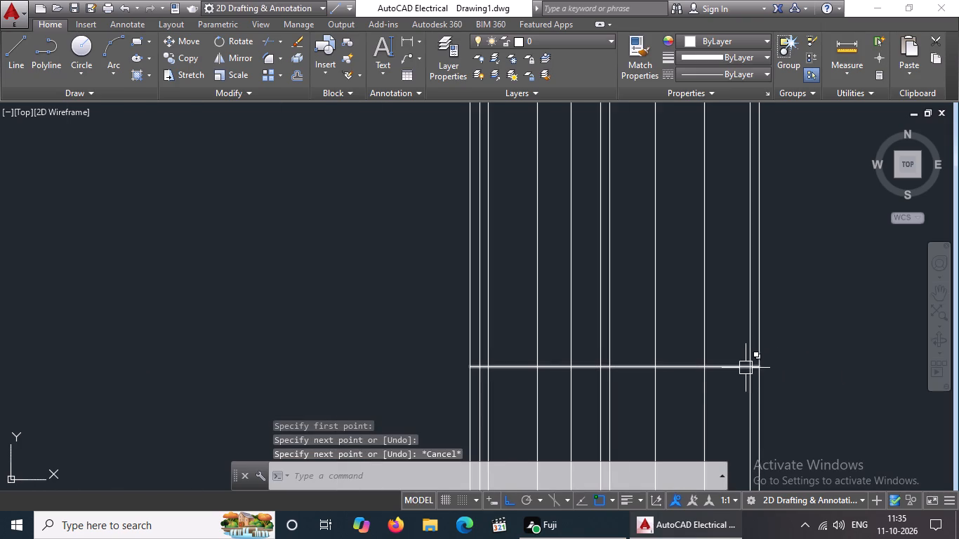
scroll(496, 380, "up", 1)
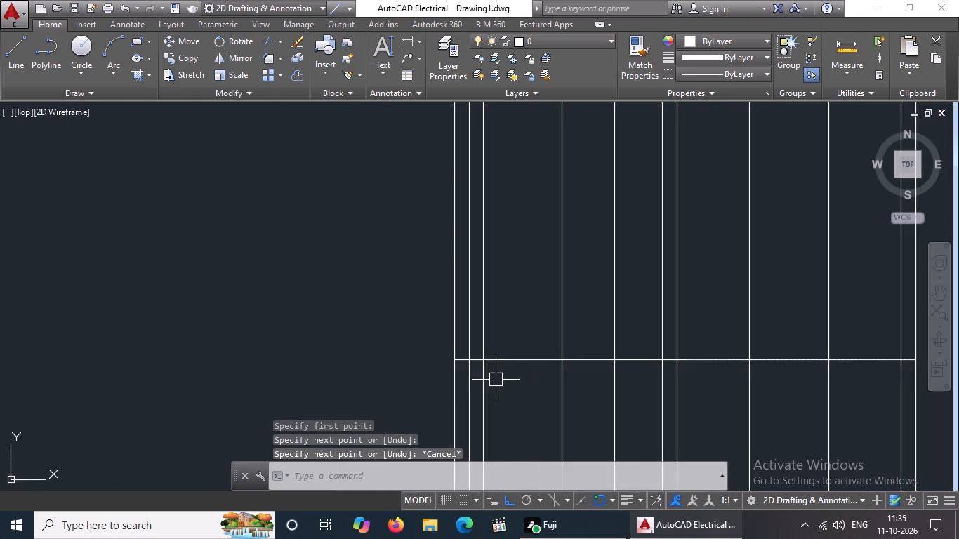
scroll(543, 371, "down", 1)
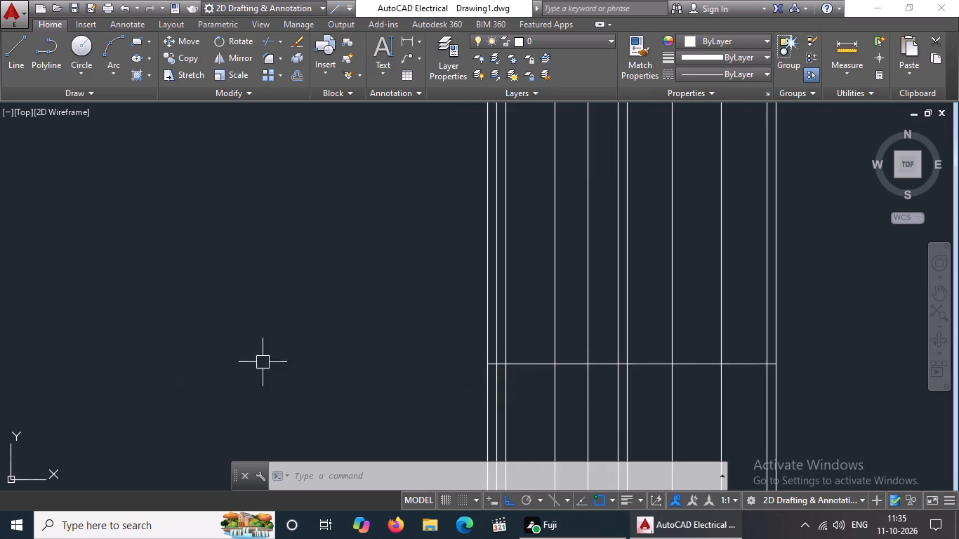
middle_click_drag(793, 352, 773, 398)
scroll(764, 387, "down", 2)
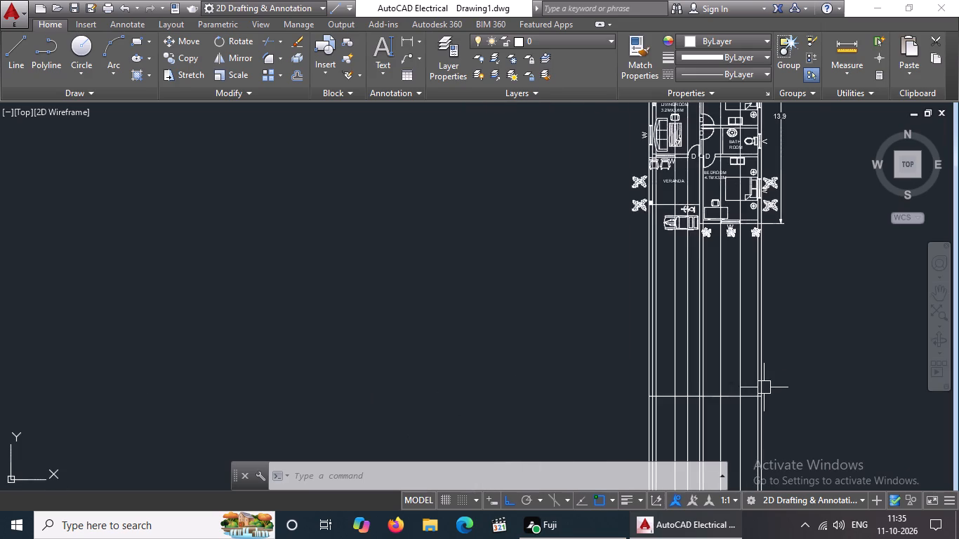
scroll(809, 335, "up", 1)
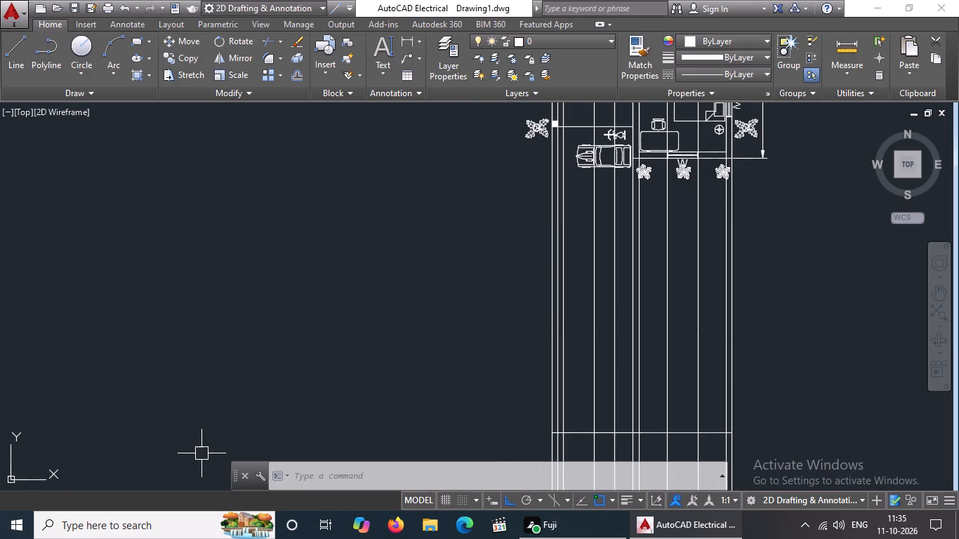
key("o")
key("Return")
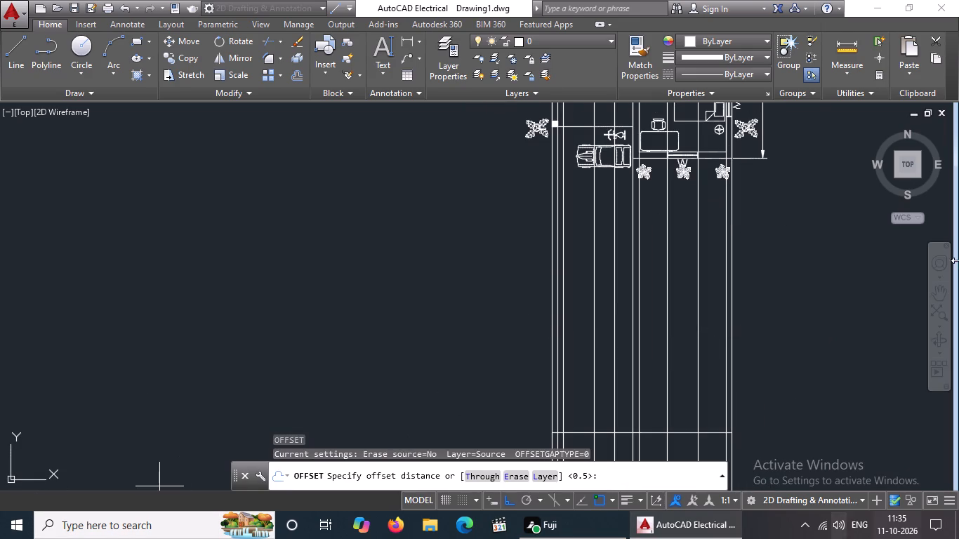
type("0.45")
key("Return")
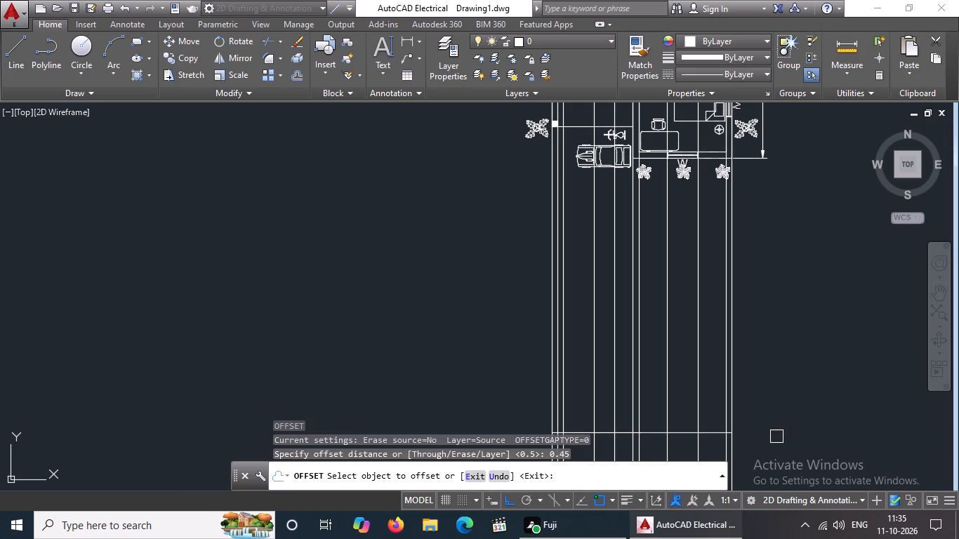
scroll(771, 434, "up", 1)
left_click(661, 430)
left_click(666, 356)
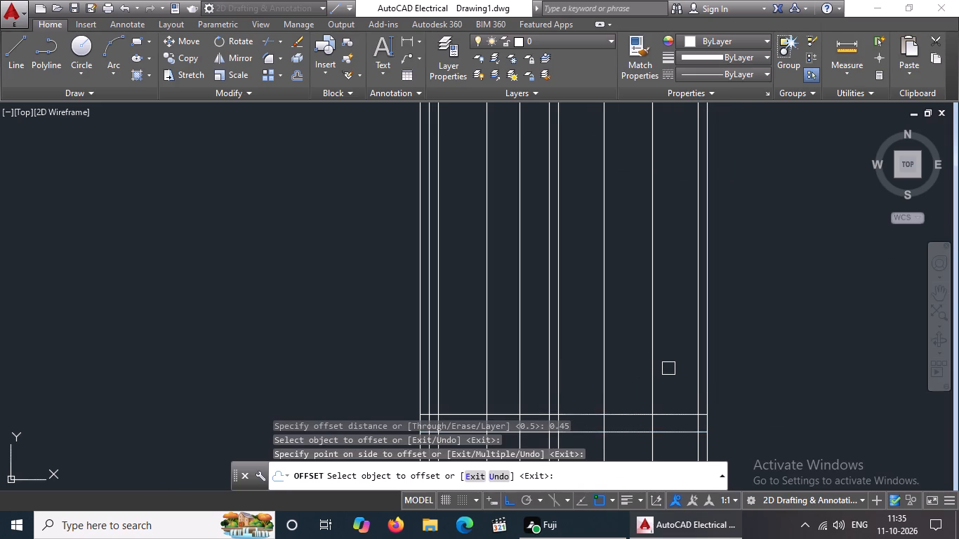
key("Escape")
Offset the upper of the two horizontal lines upward by 3 to set the wall height.
key("o")
key("Return")
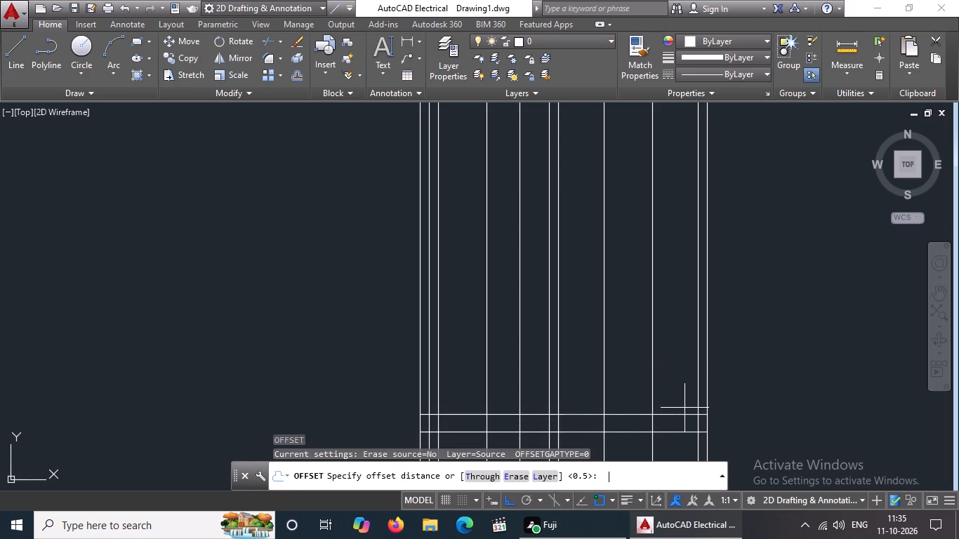
key("3")
key("Return")
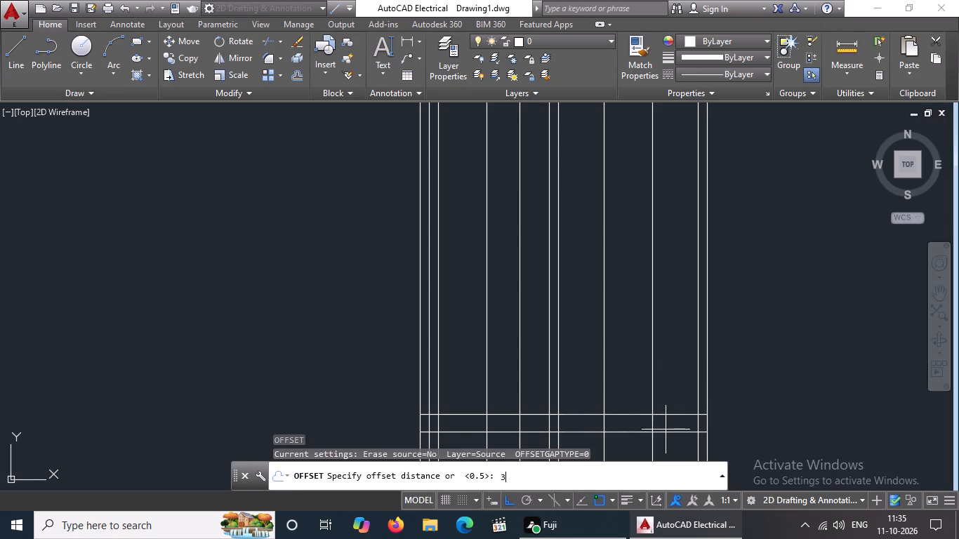
left_click(680, 415)
left_click(688, 366)
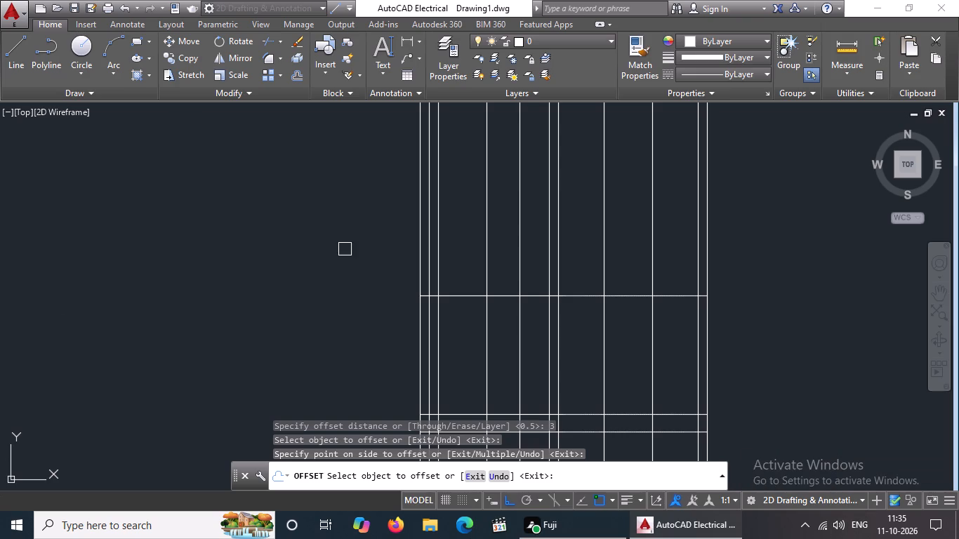
key("Escape")
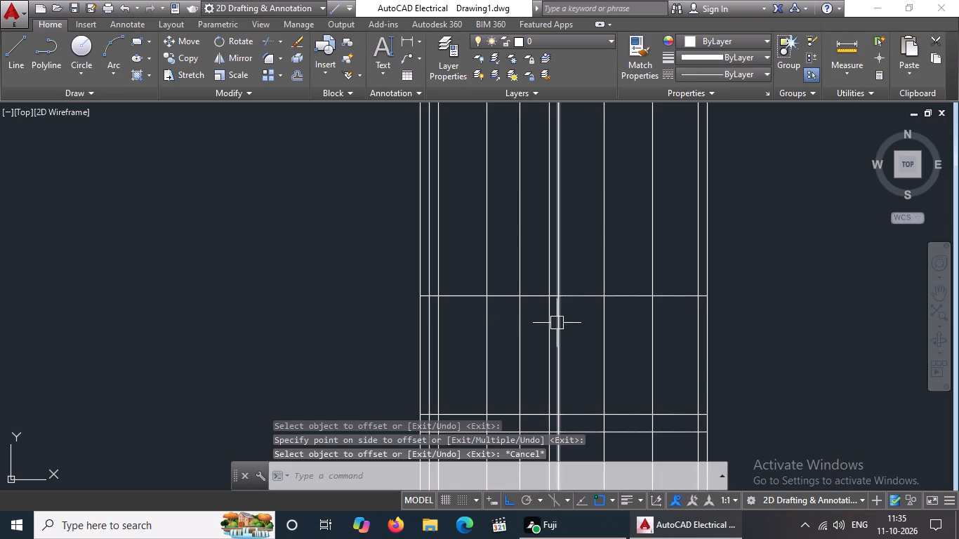
Offset the topmost horizontal line upward by 0.15.
key("o")
key("Return")
type("0.15")
key("Return")
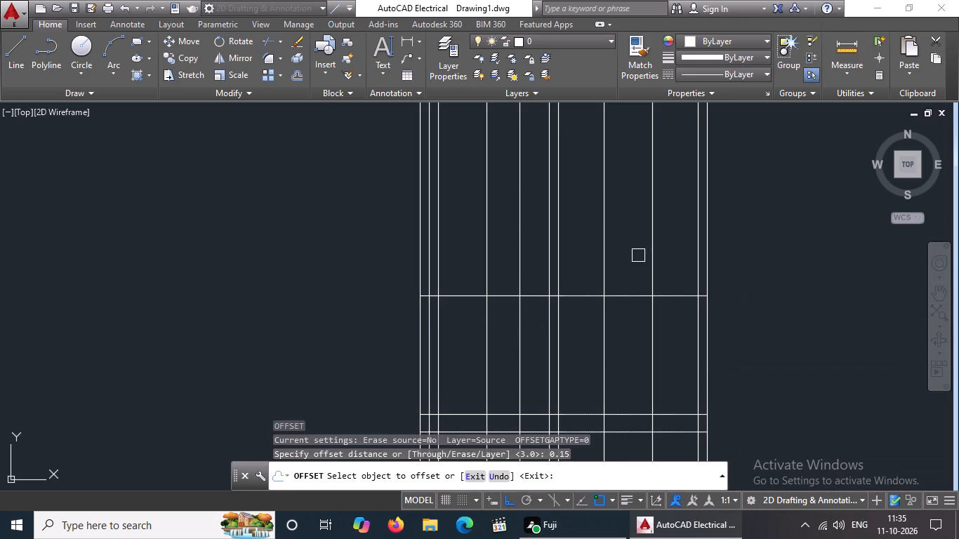
left_click(668, 294)
left_click(668, 258)
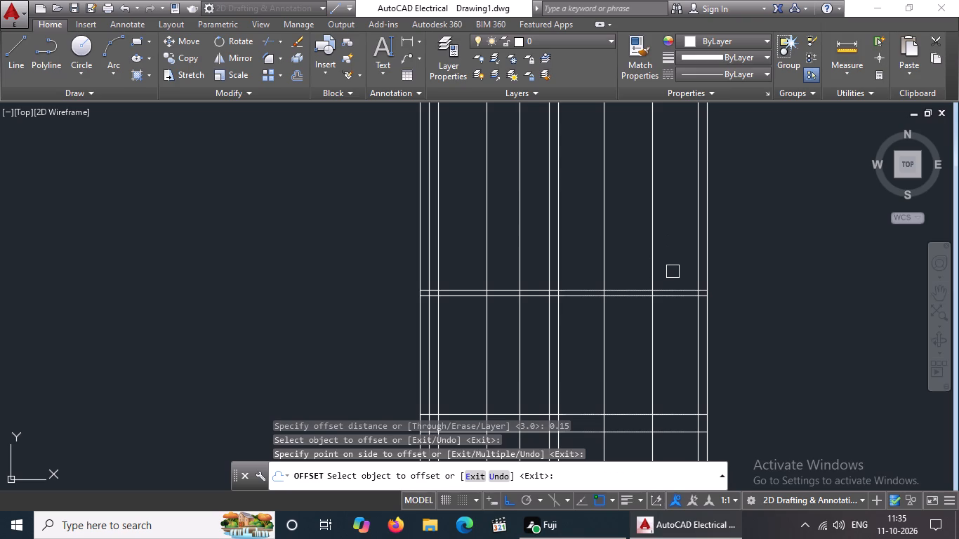
key("Escape")
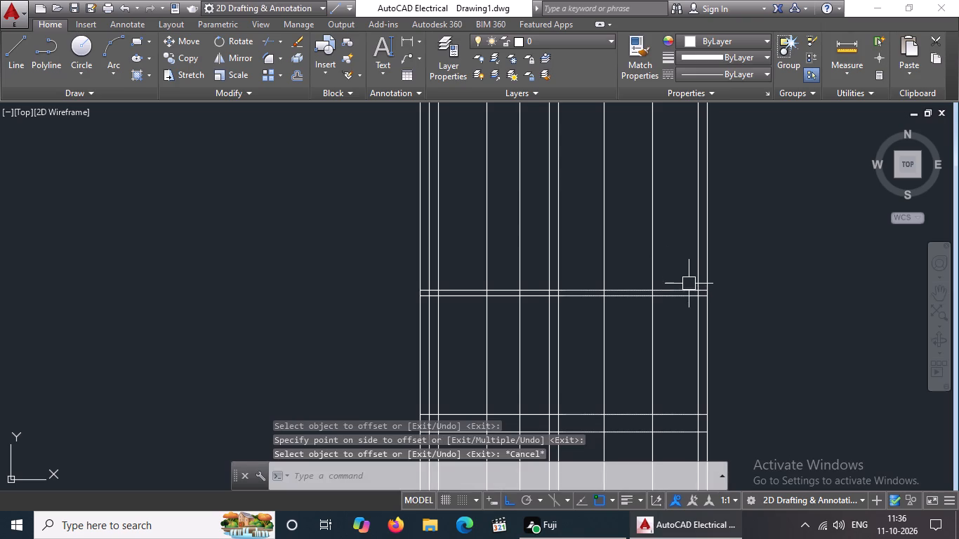
Offset the topmost horizontal line upward by 0.98.
key("o")
key("Return")
type("0.98")
key("Return")
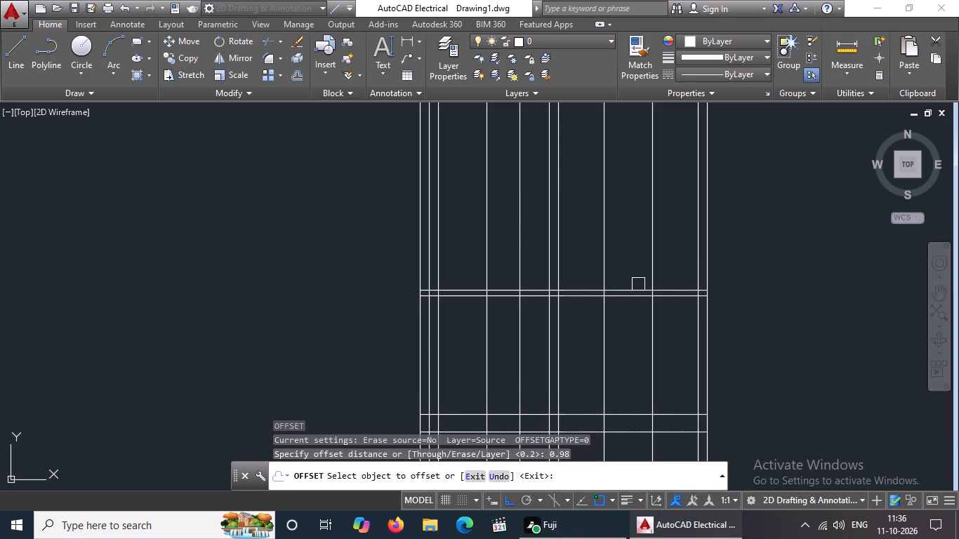
left_click(668, 288)
left_click(666, 237)
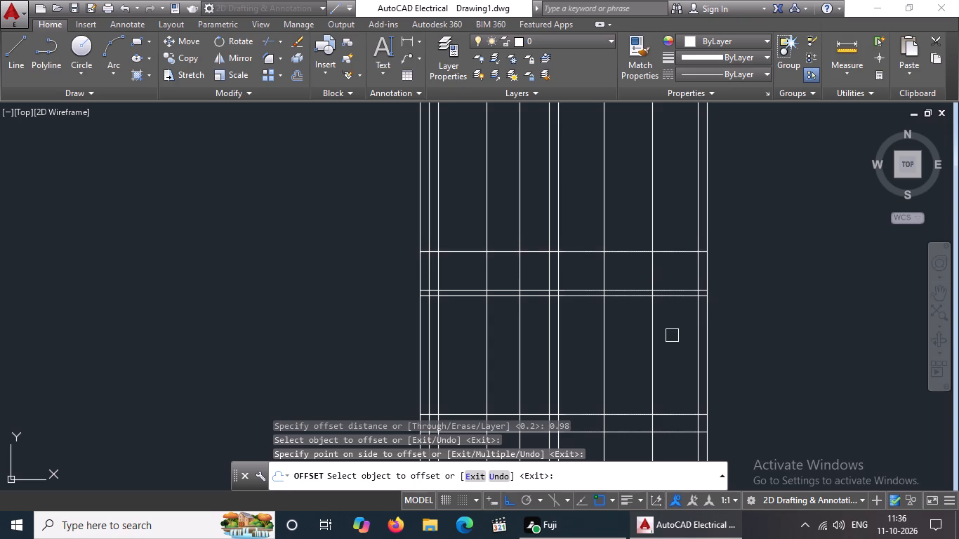
scroll(674, 333, "down", 2)
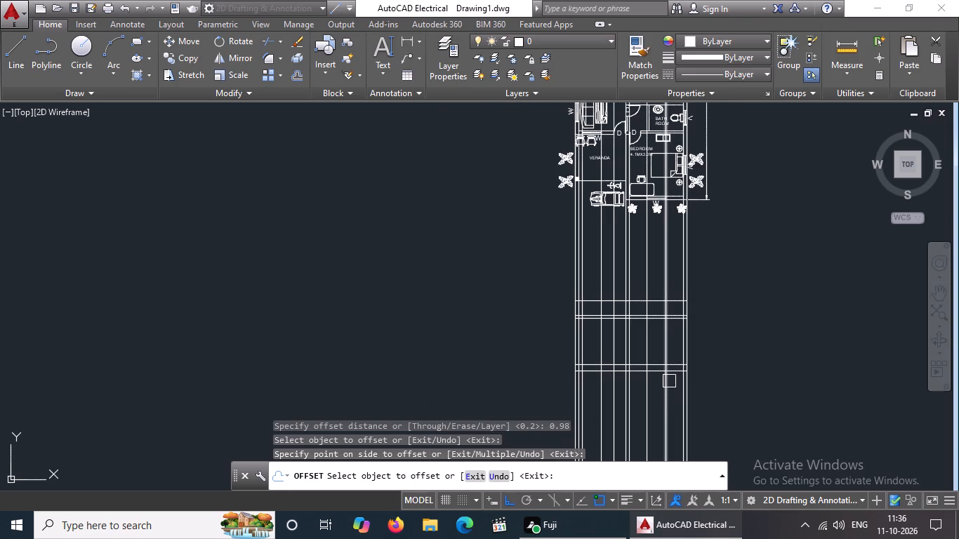
scroll(695, 386, "up", 2)
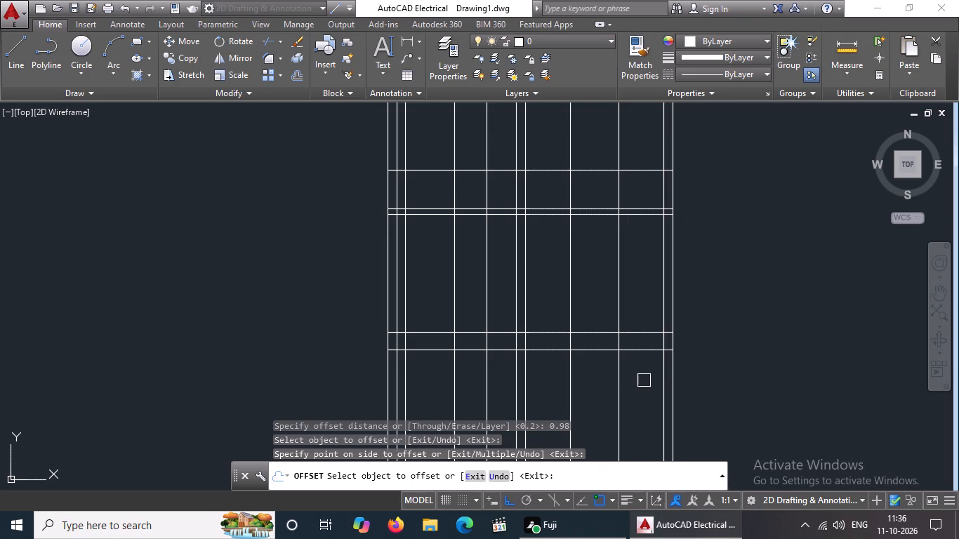
key("Escape")
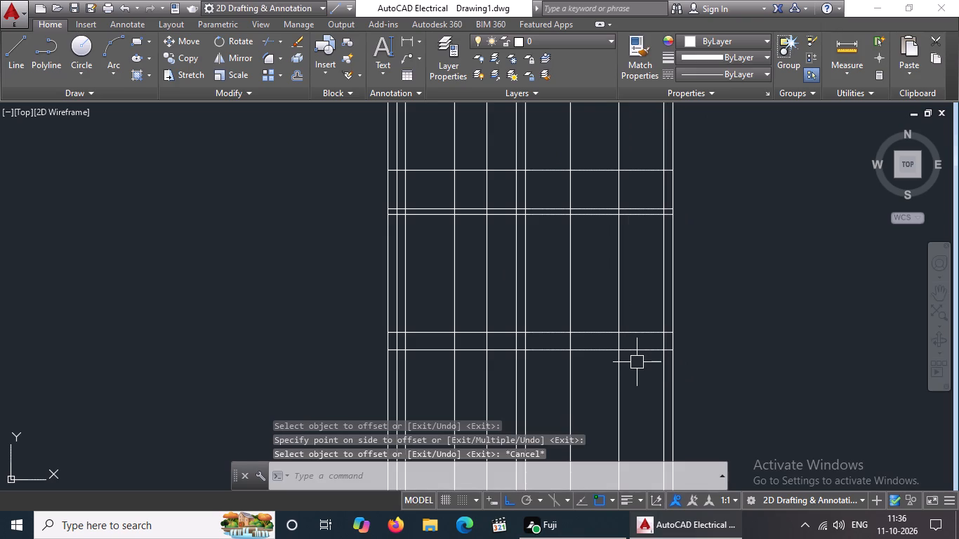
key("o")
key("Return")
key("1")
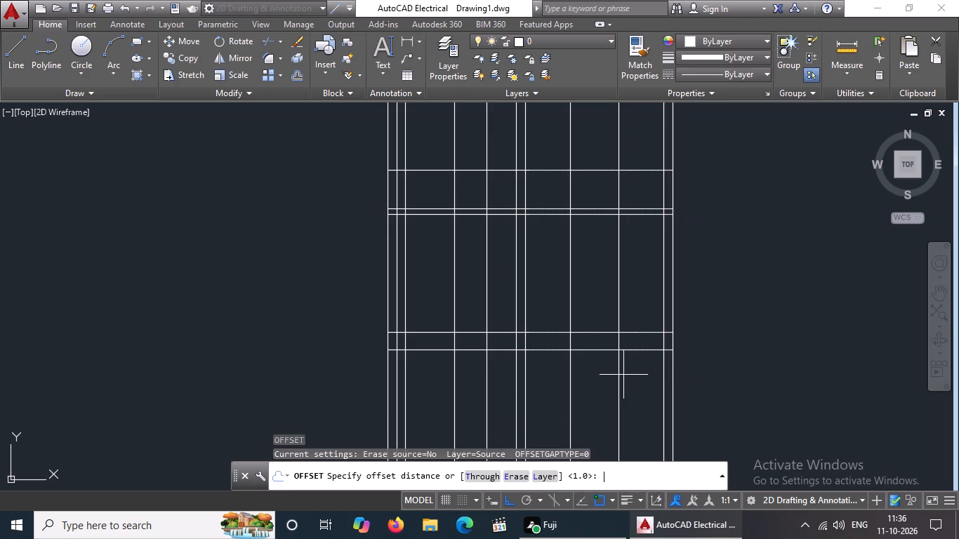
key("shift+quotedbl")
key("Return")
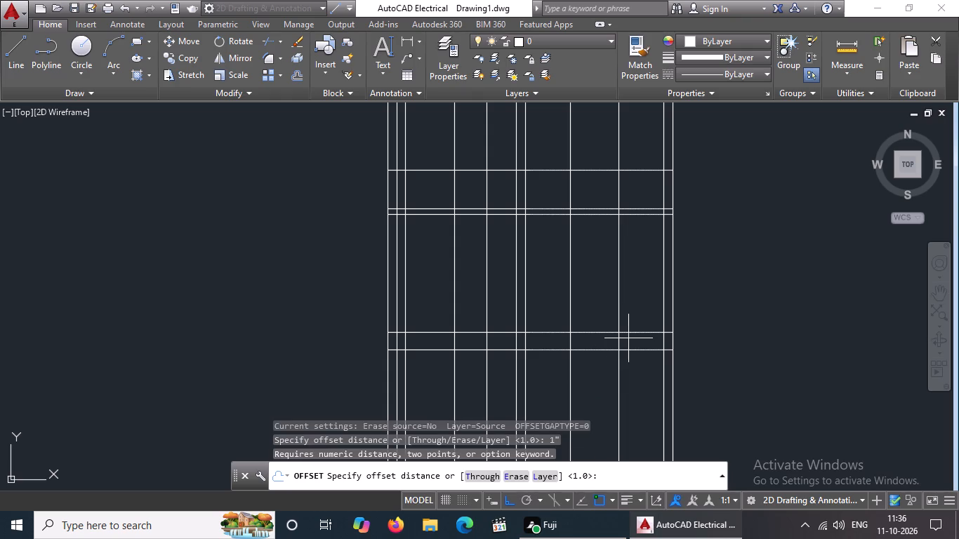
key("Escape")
Offset the second-lowest horizontal line upward by 1, and offset the resulting line upward by 1 again.
key("o")
key("Return")
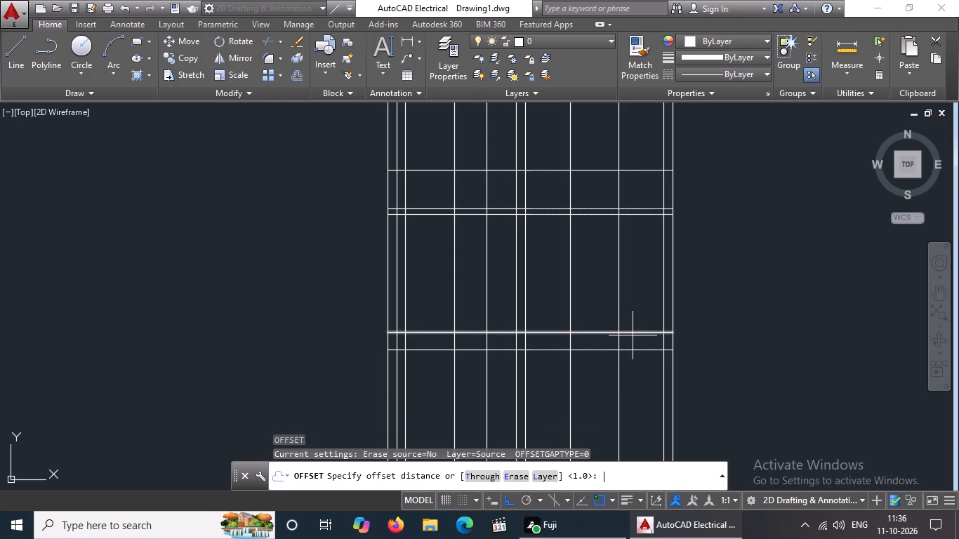
key("1")
key("Return")
left_click(636, 333)
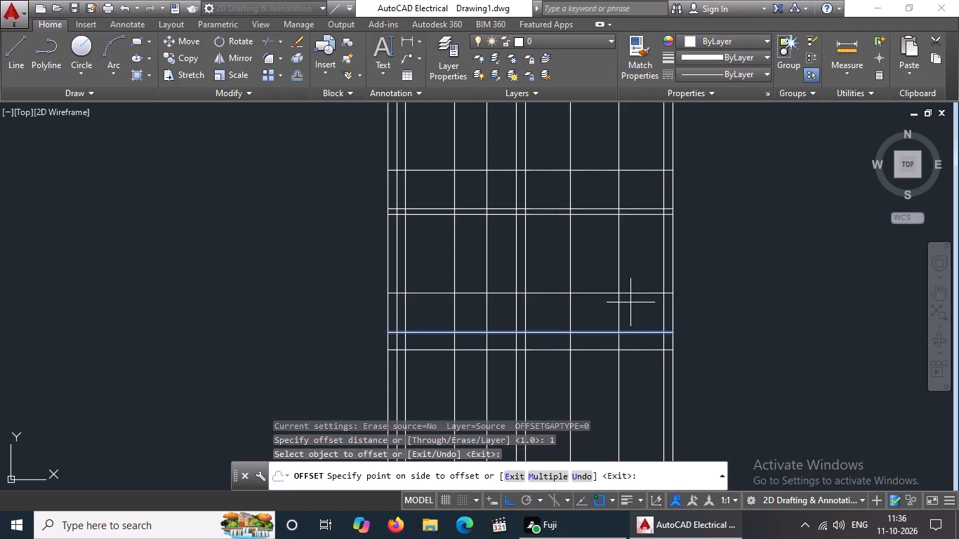
left_click(630, 295)
left_click(619, 294)
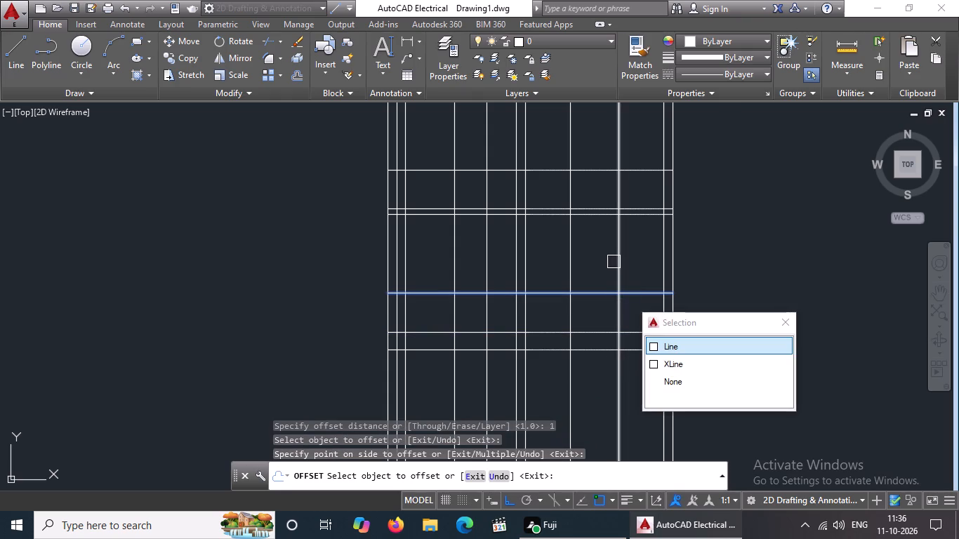
left_click(672, 346)
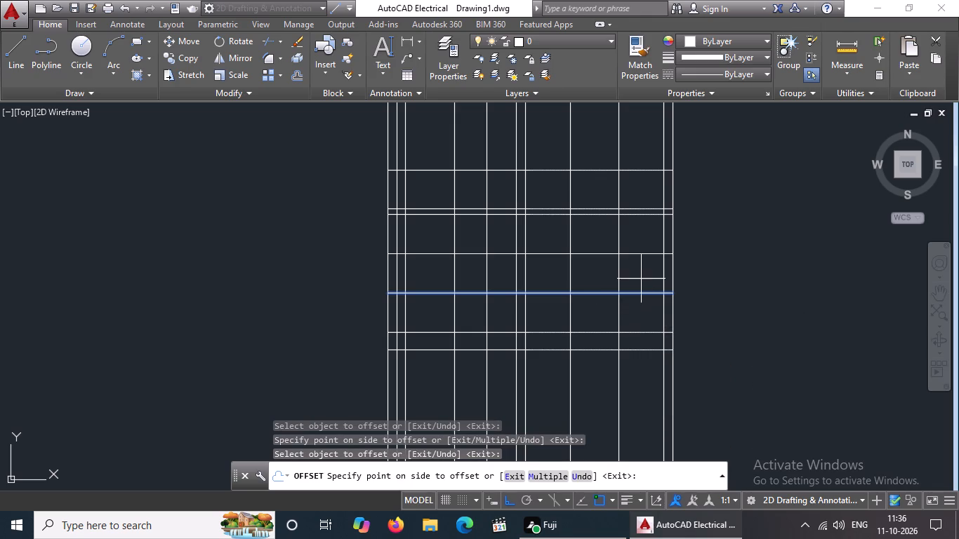
left_click(641, 279)
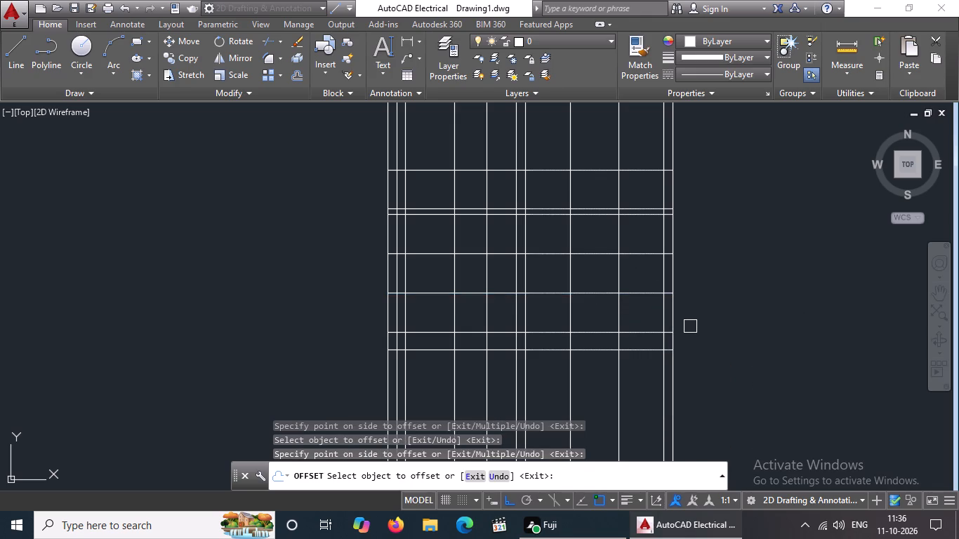
key("Escape")
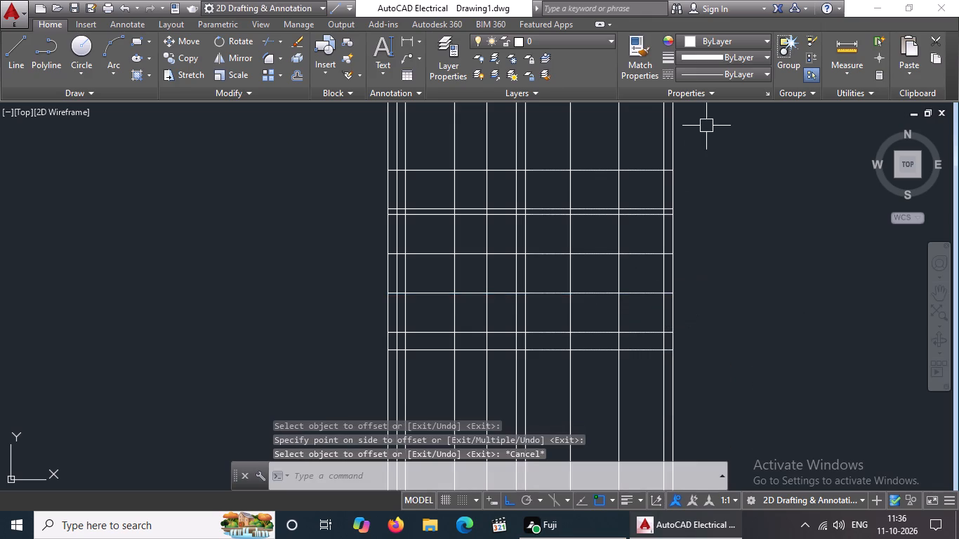
Set the current drawing colour to Green.
scroll(732, 262, "down", 1)
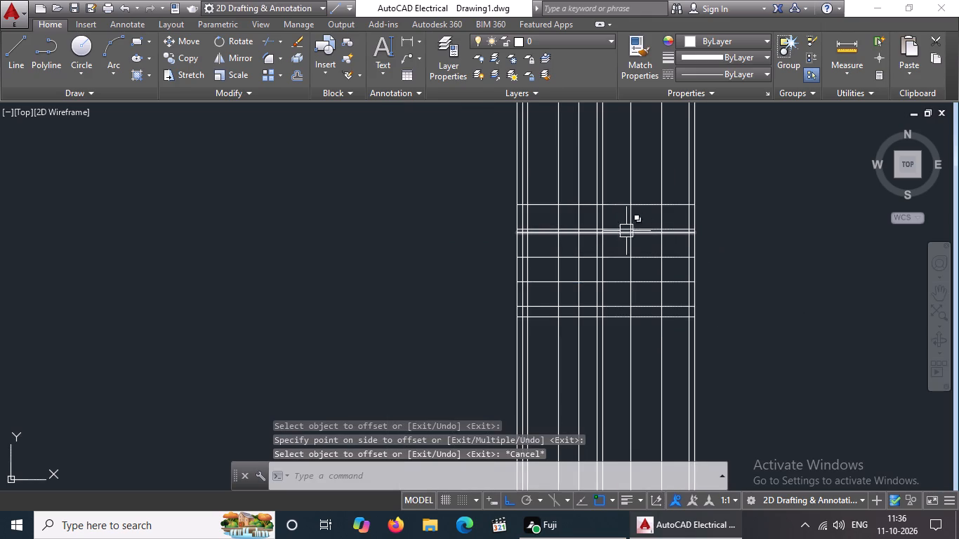
key("Escape")
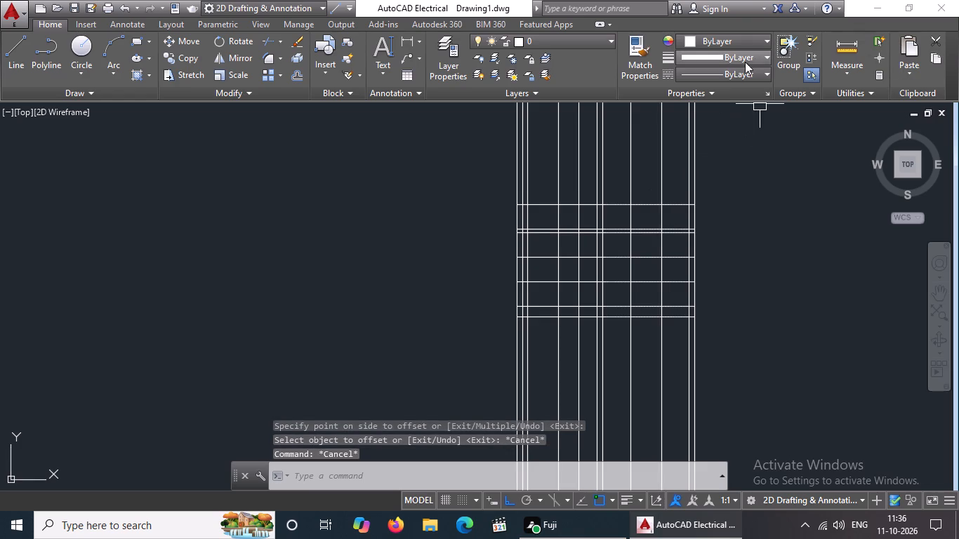
left_click(762, 55)
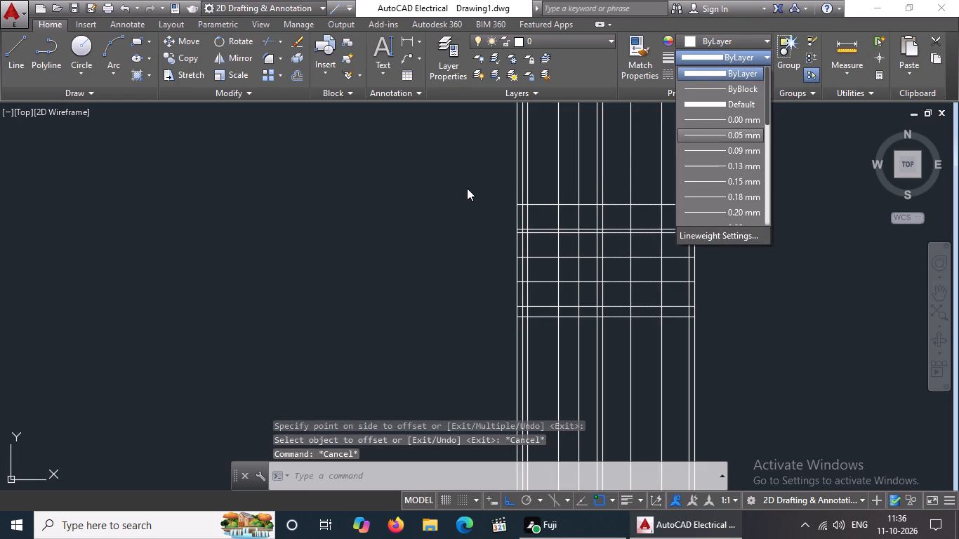
left_click(762, 38)
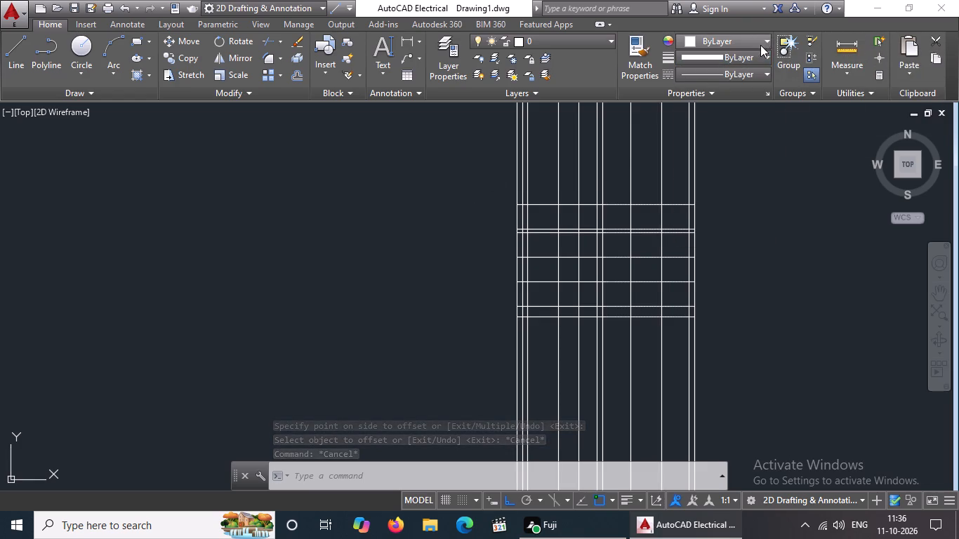
left_click(764, 39)
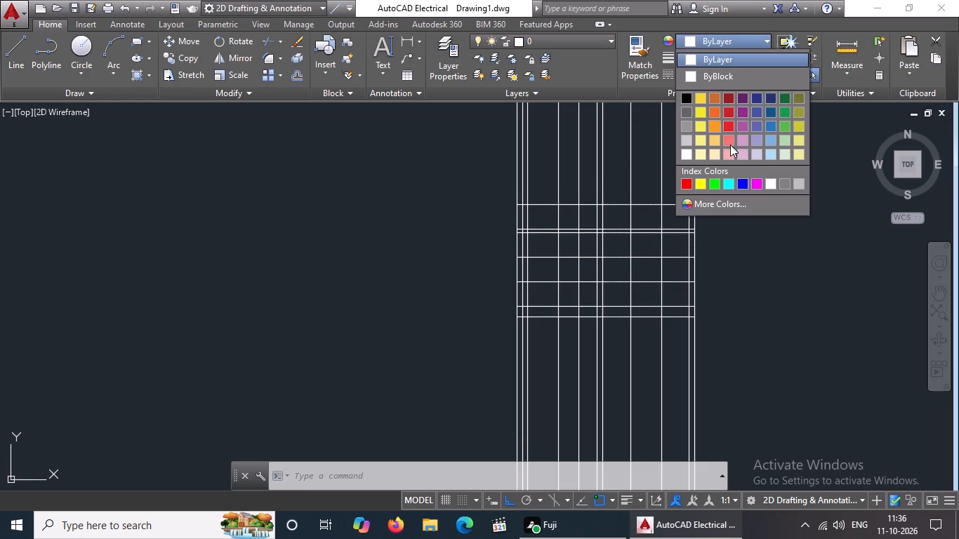
left_click(714, 181)
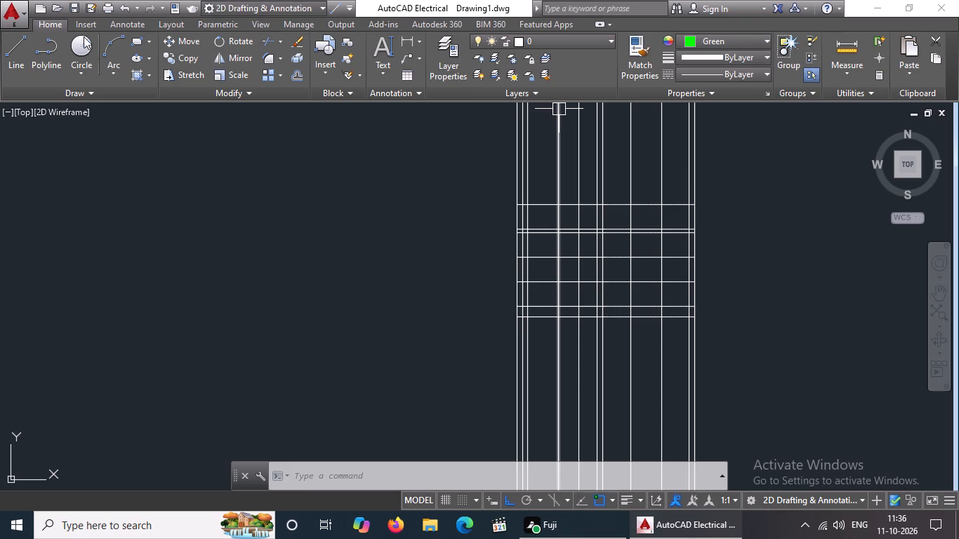
Draw a green rectangle over the base band between the two lowest horizontal lines, spanning the elevation's full width.
left_click(135, 40)
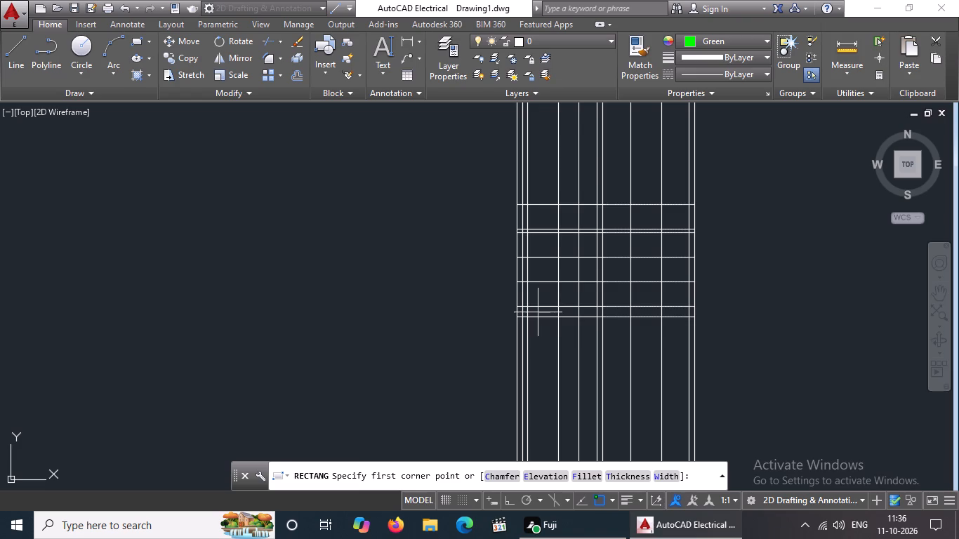
scroll(544, 310, "down", 2)
scroll(554, 320, "up", 1)
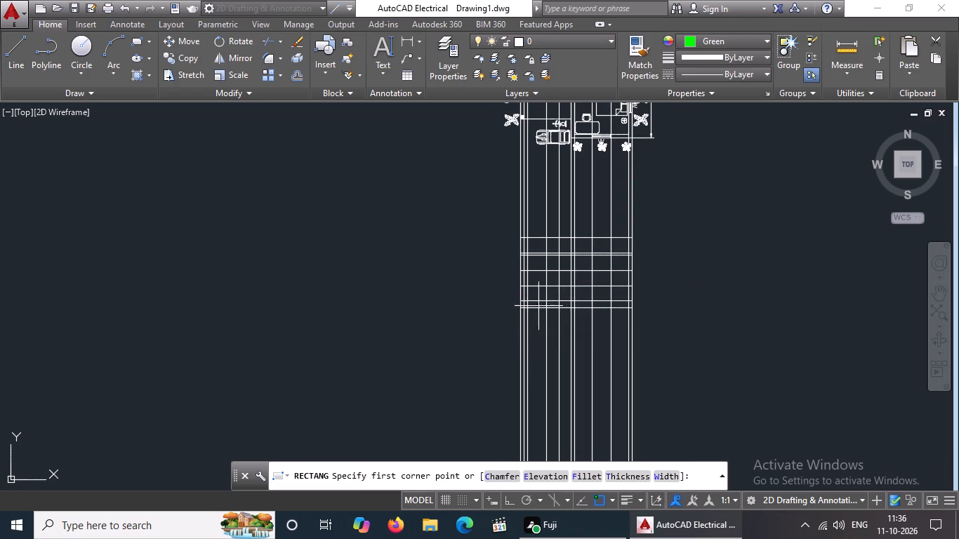
scroll(542, 306, "up", 2)
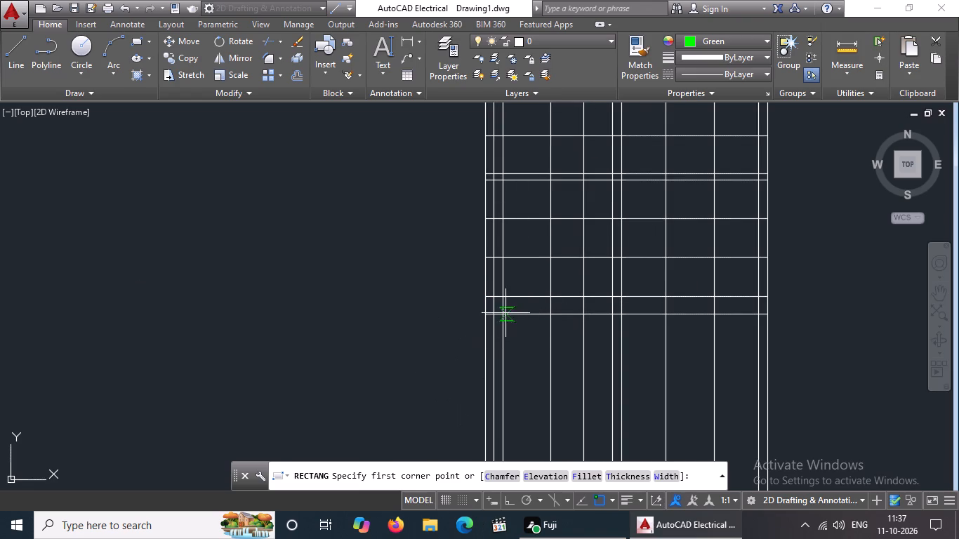
scroll(487, 302, "up", 2)
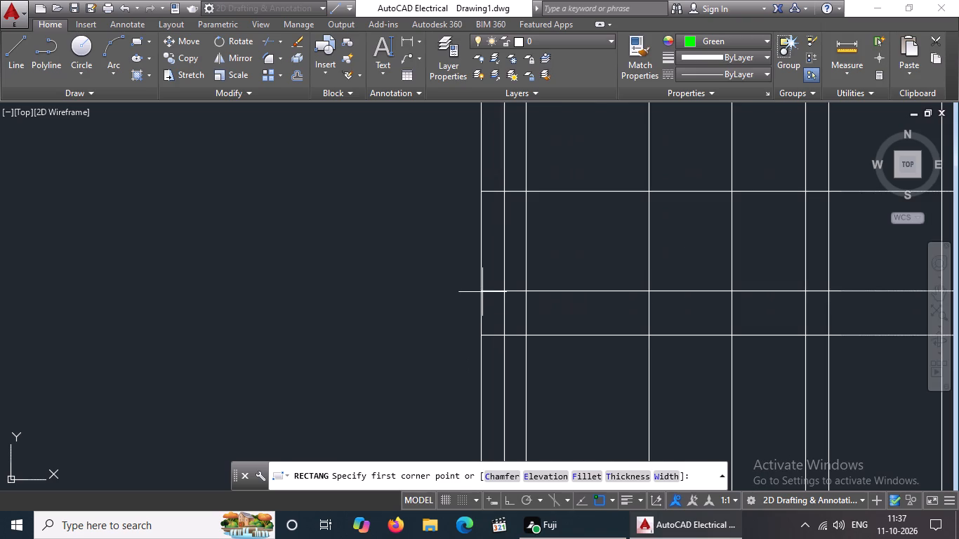
left_click(481, 288)
scroll(555, 326, "down", 3)
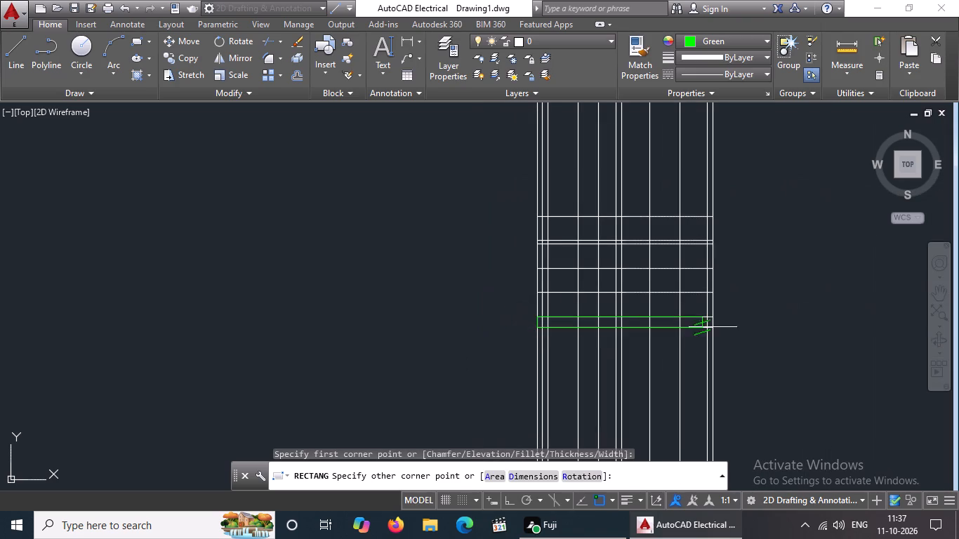
scroll(725, 326, "up", 3)
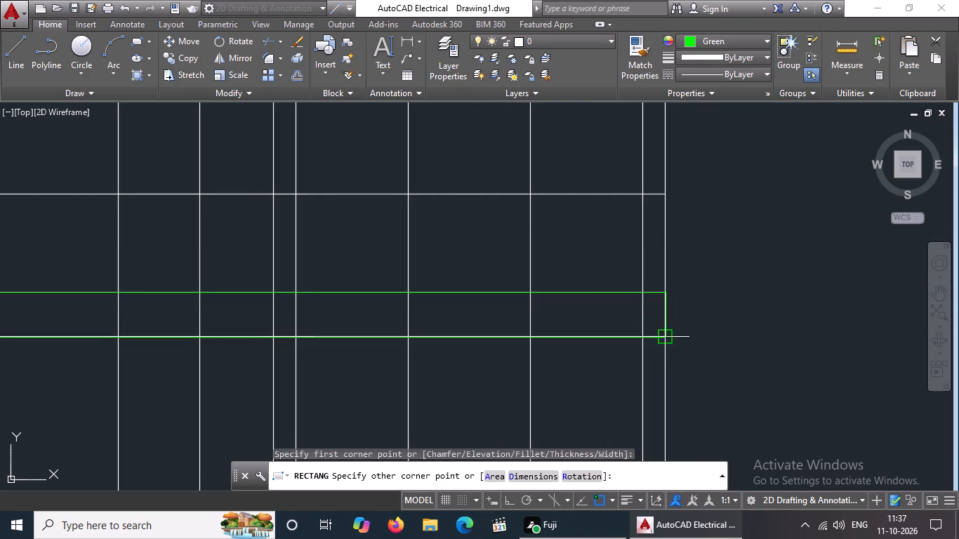
left_click(666, 338)
scroll(243, 302, "down", 2)
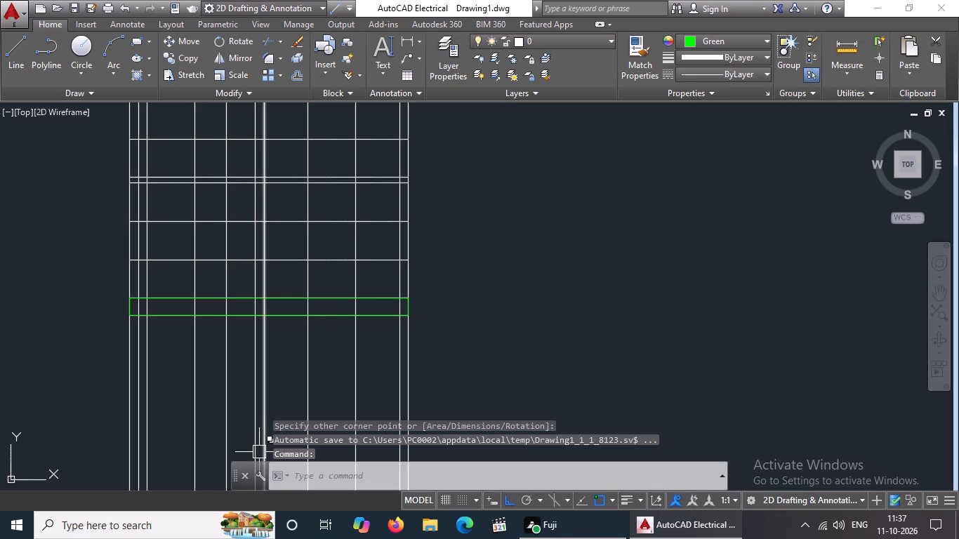
Draw a full-width rectangle for the wall, from the lower line of the close-spaced pair down to the base rectangle's top edge.
middle_click_drag(153, 292, 262, 356)
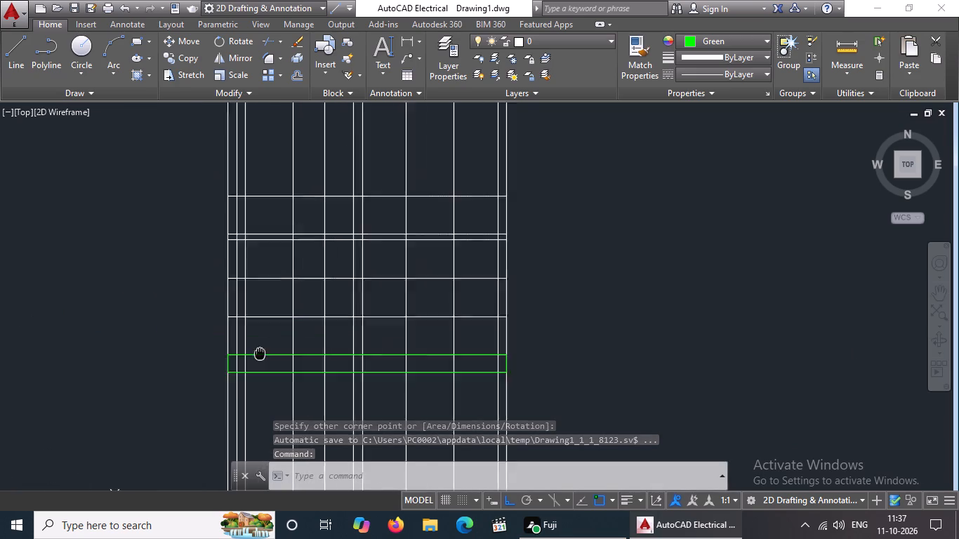
middle_click_drag(262, 356, 266, 358)
scroll(265, 350, "down", 1)
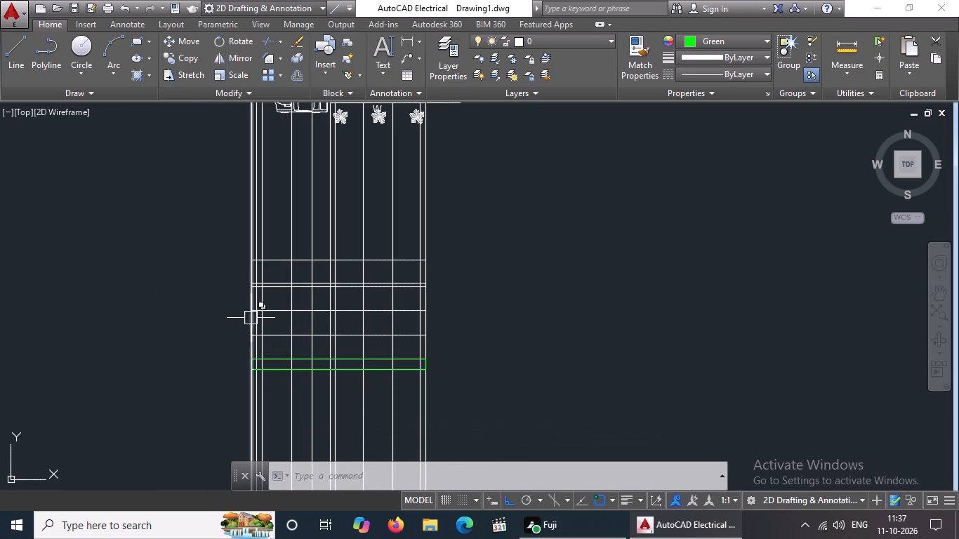
key("Escape")
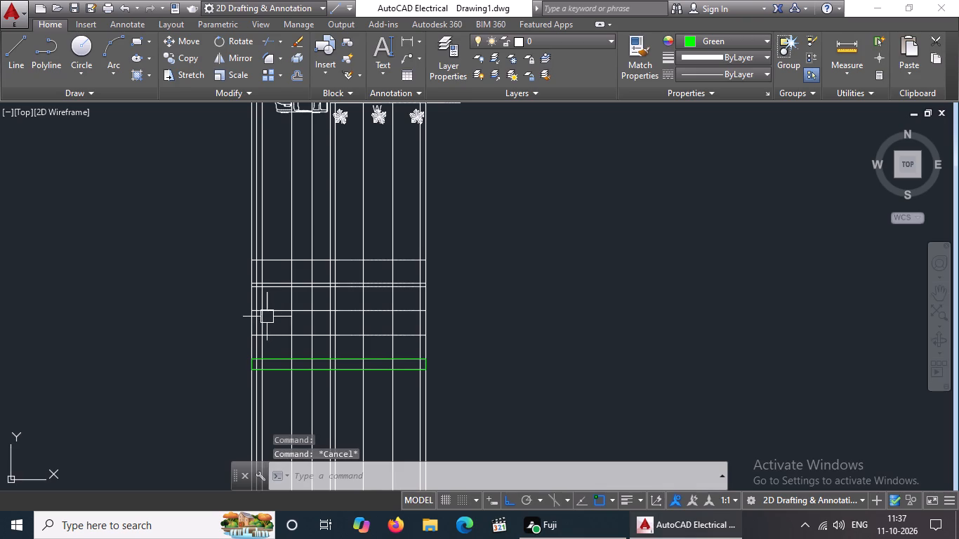
scroll(274, 309, "down", 1)
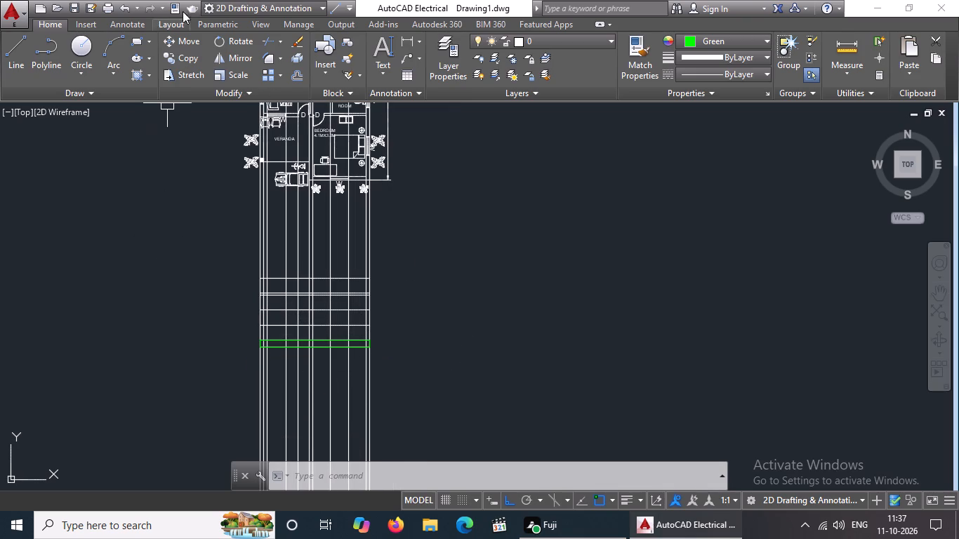
left_click(139, 41)
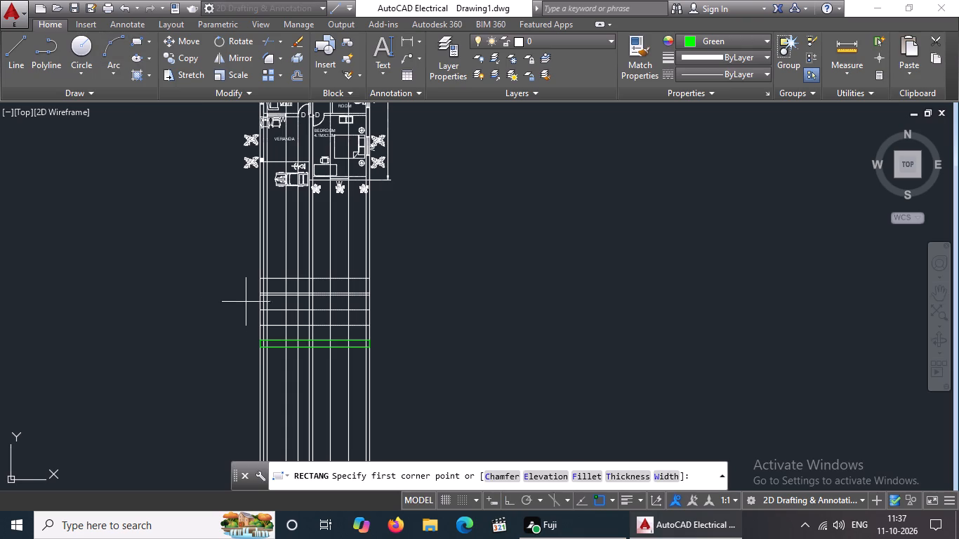
scroll(294, 310, "up", 3)
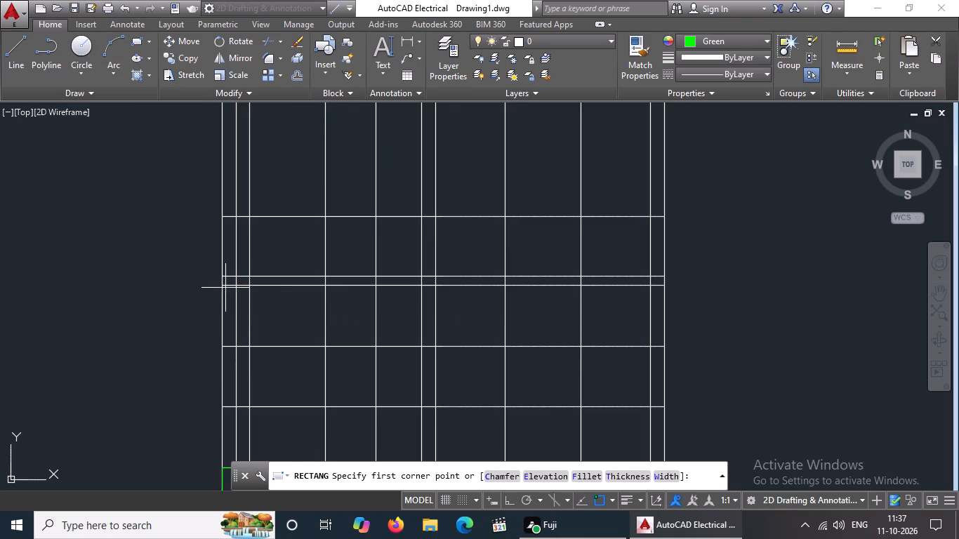
left_click(223, 287)
scroll(279, 310, "down", 3)
scroll(402, 357, "up", 3)
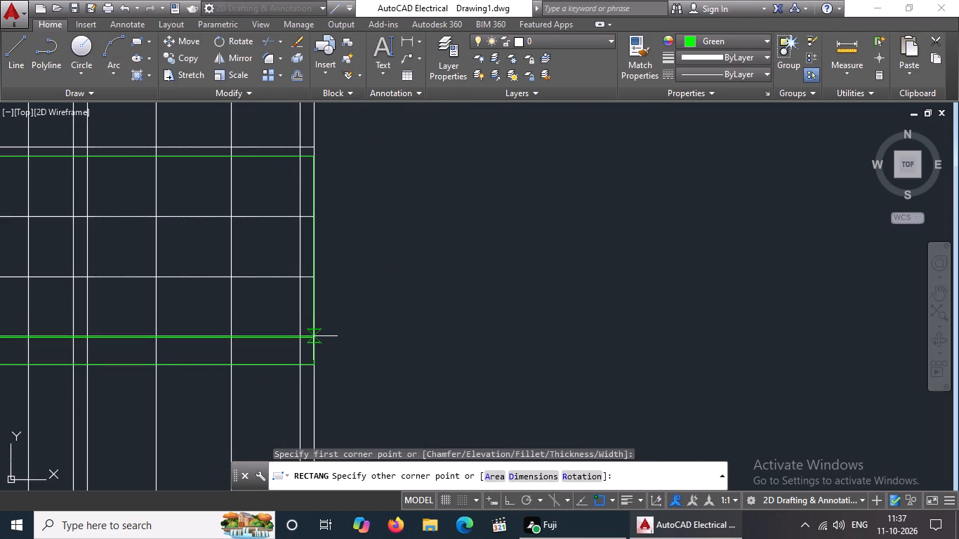
left_click(313, 342)
scroll(322, 340, "down", 2)
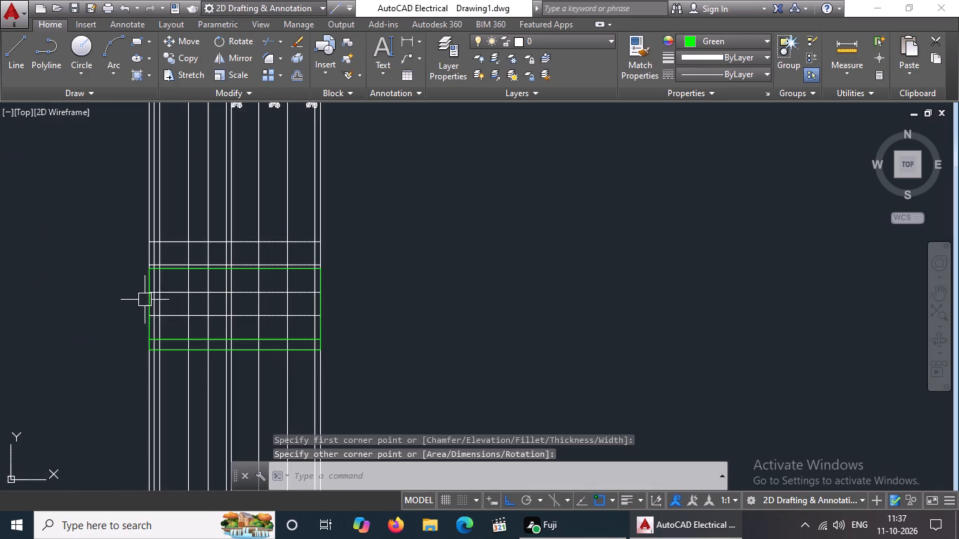
key("grave")
key("Escape")
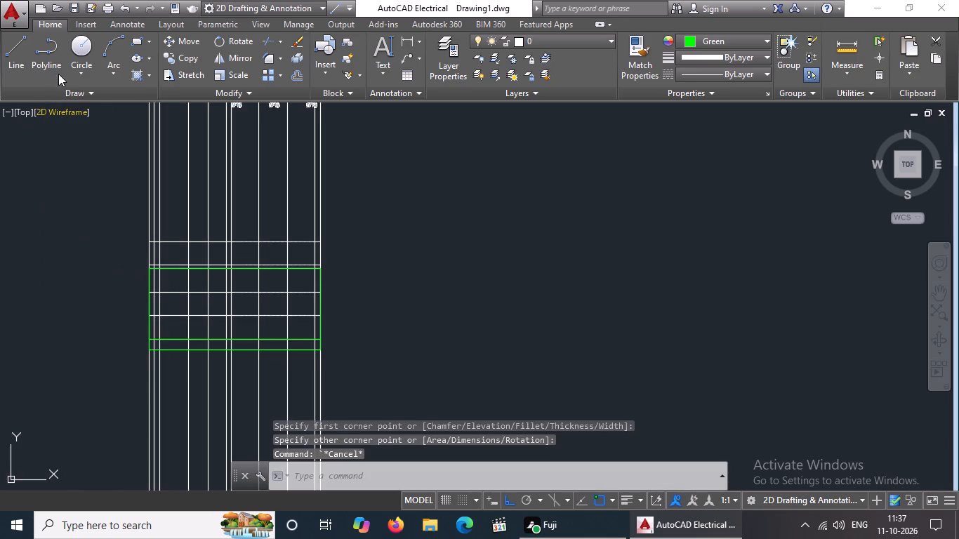
Draw a full-width rectangle over the thin slab band directly above the wall rectangle.
left_click(139, 44)
scroll(152, 267, "up", 4)
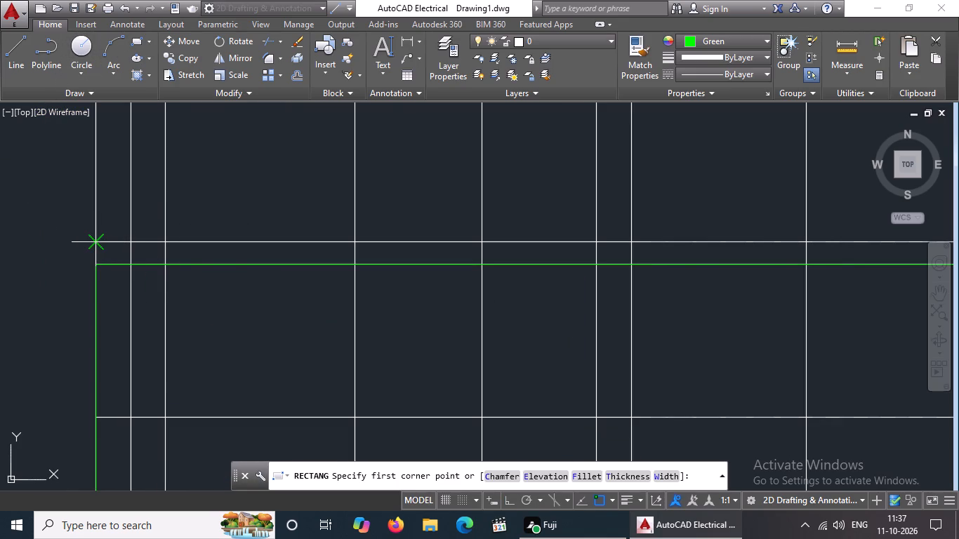
left_click(93, 244)
scroll(218, 260, "down", 2)
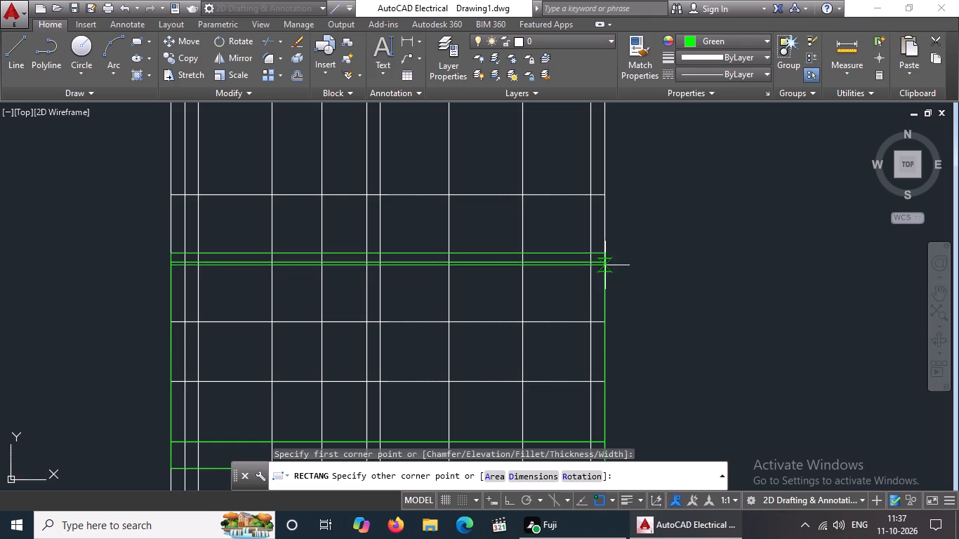
scroll(601, 264, "up", 3)
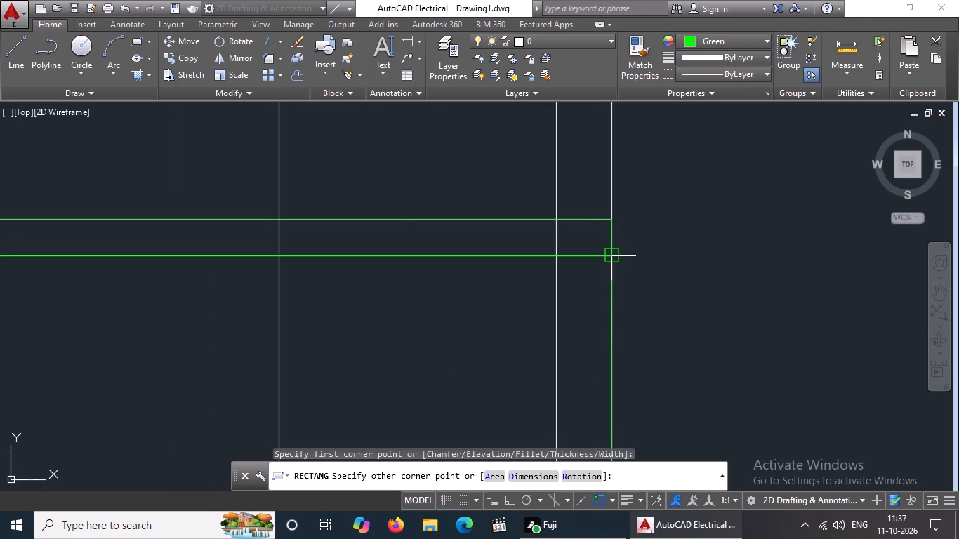
left_click(611, 256)
key("Escape")
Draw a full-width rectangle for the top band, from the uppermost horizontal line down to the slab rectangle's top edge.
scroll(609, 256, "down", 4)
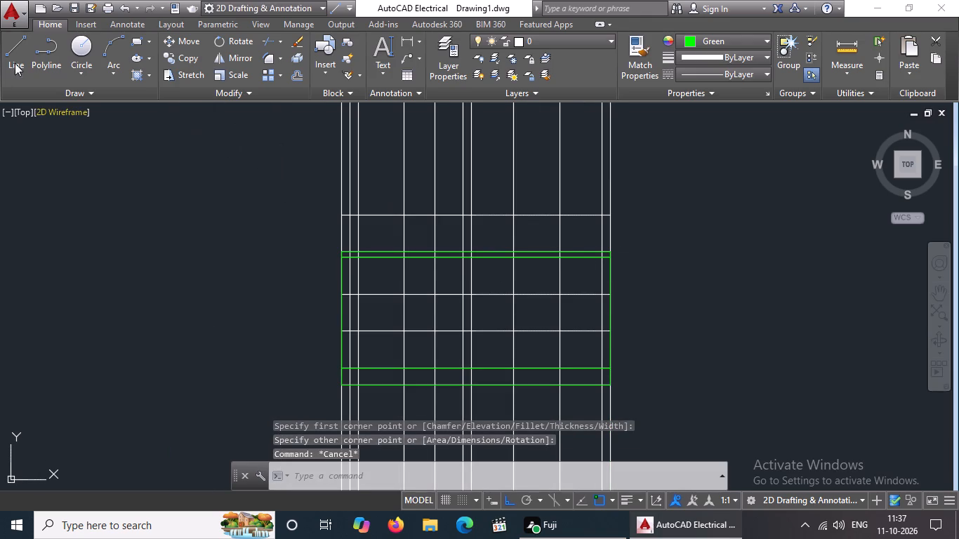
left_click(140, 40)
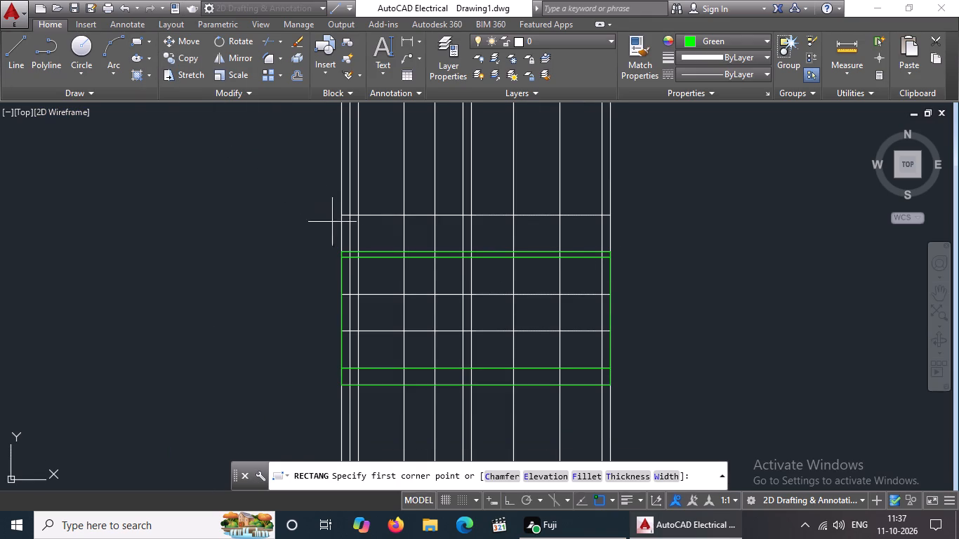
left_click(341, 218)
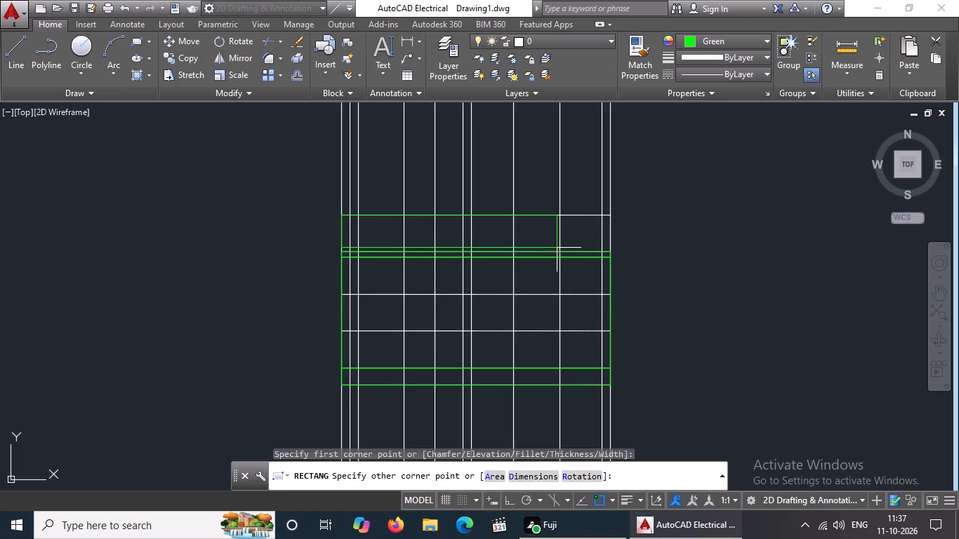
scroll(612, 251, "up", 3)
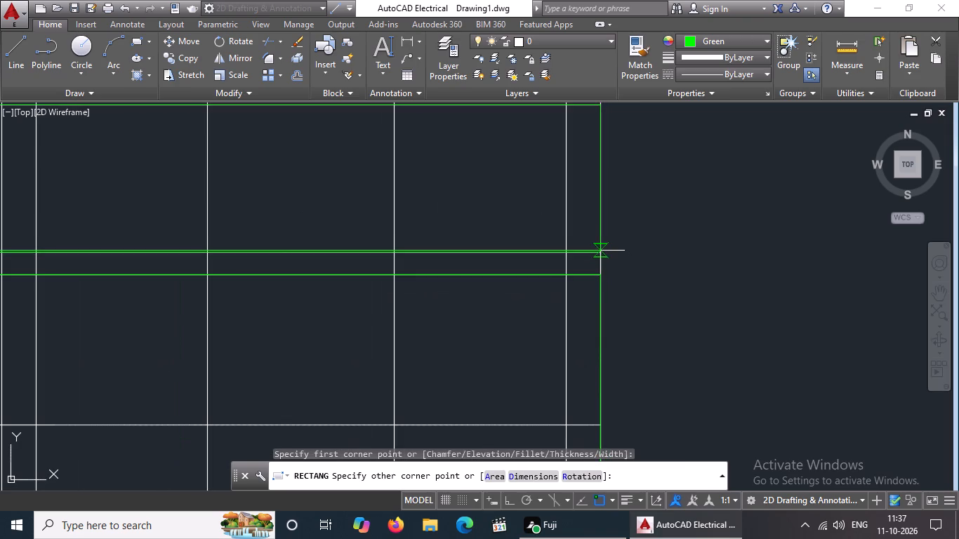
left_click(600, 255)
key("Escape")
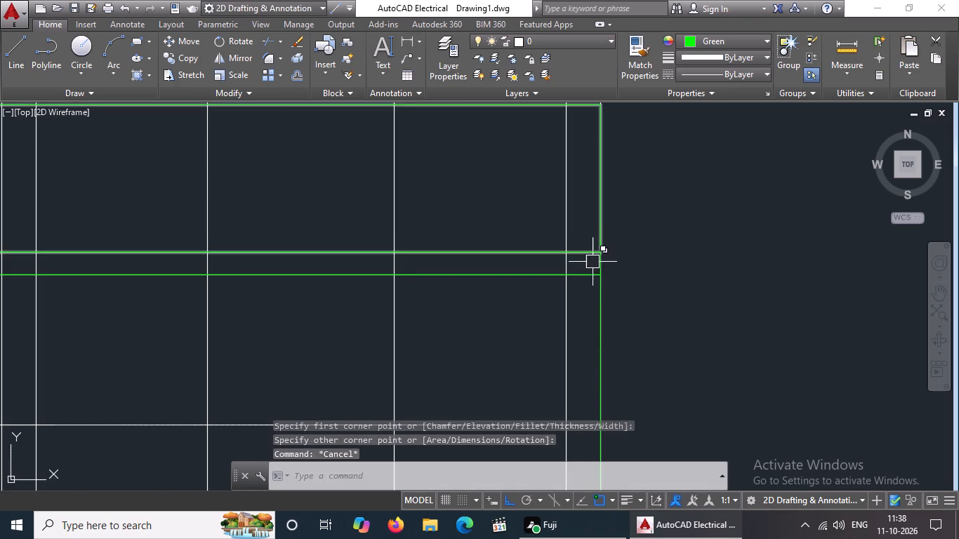
Draw a window rectangle between the two middle level lines, bounded by the projection lines of the veranda window.
scroll(592, 263, "down", 3)
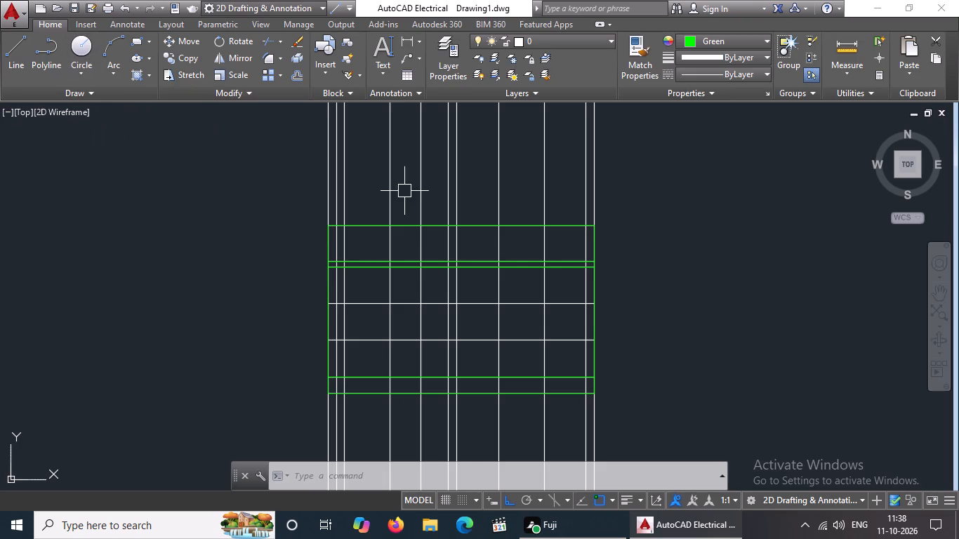
scroll(405, 192, "down", 2)
middle_click_drag(392, 152, 411, 220)
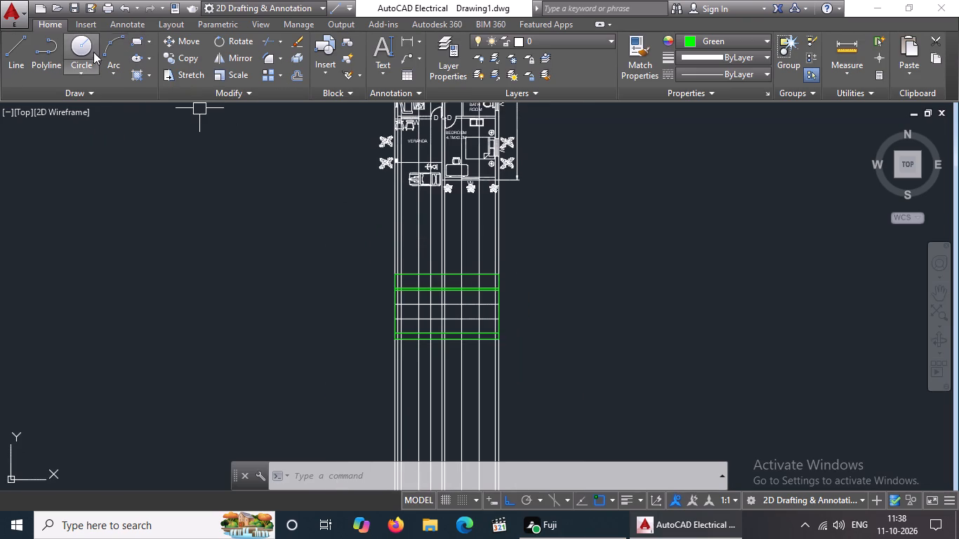
left_click(138, 39)
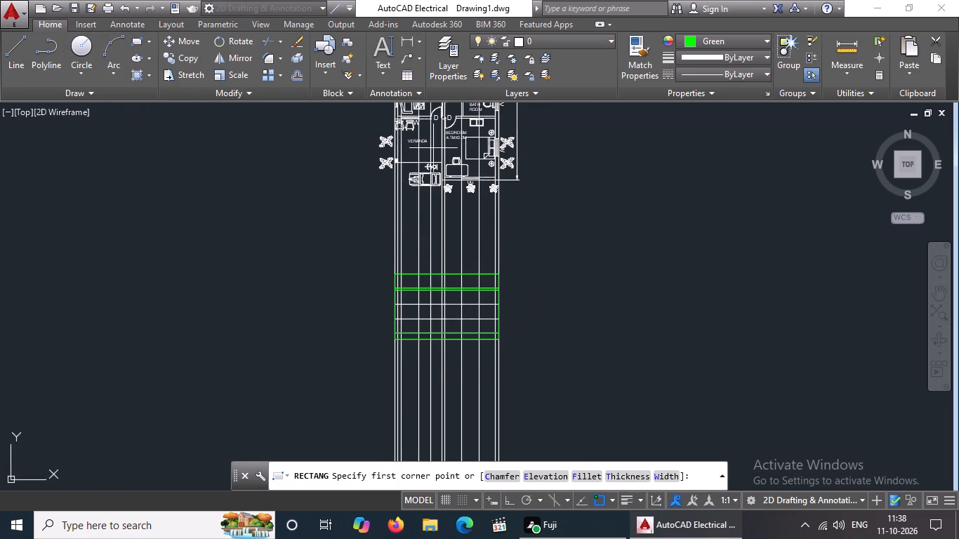
middle_click_drag(435, 157, 435, 188)
scroll(414, 153, "up", 2)
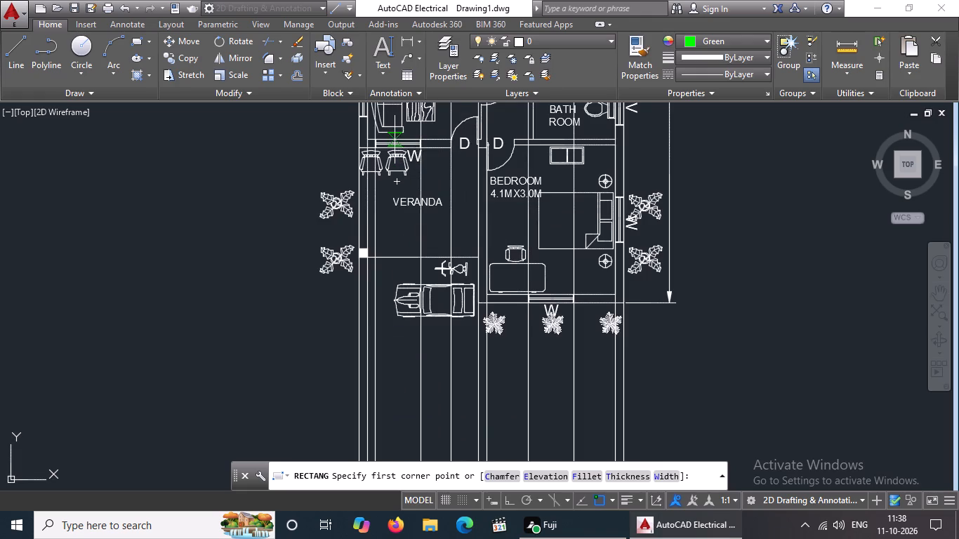
scroll(391, 216, "down", 2)
scroll(399, 422, "up", 2)
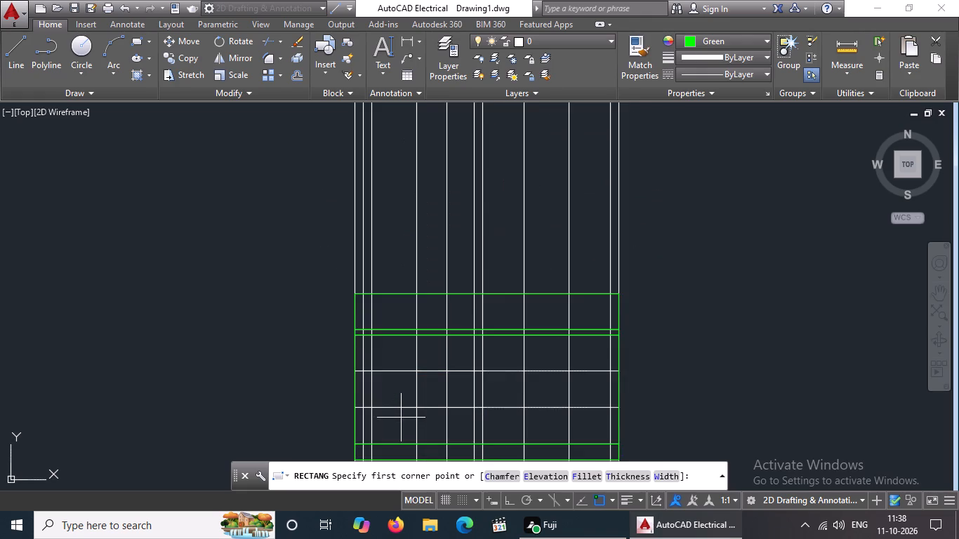
scroll(398, 406, "up", 1)
left_click(354, 352)
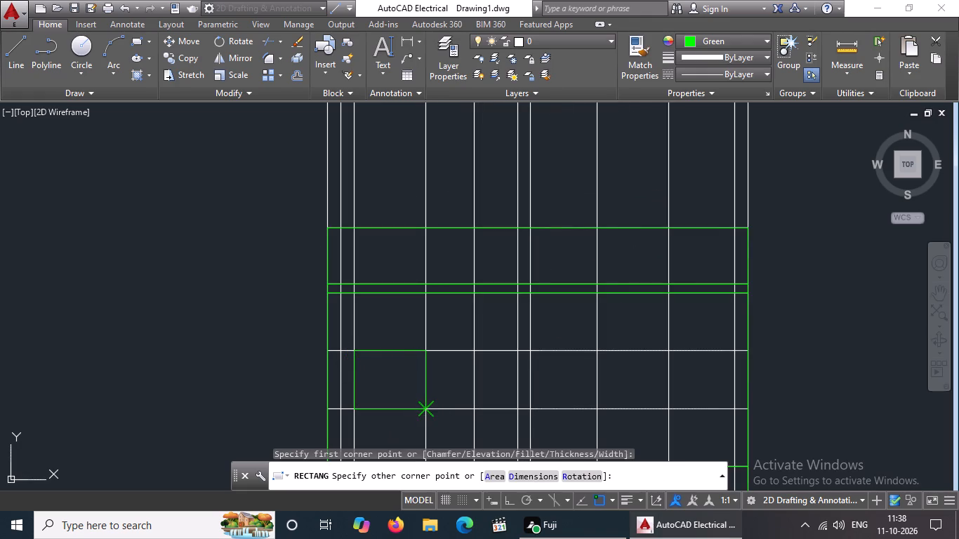
left_click(425, 410)
key("Escape")
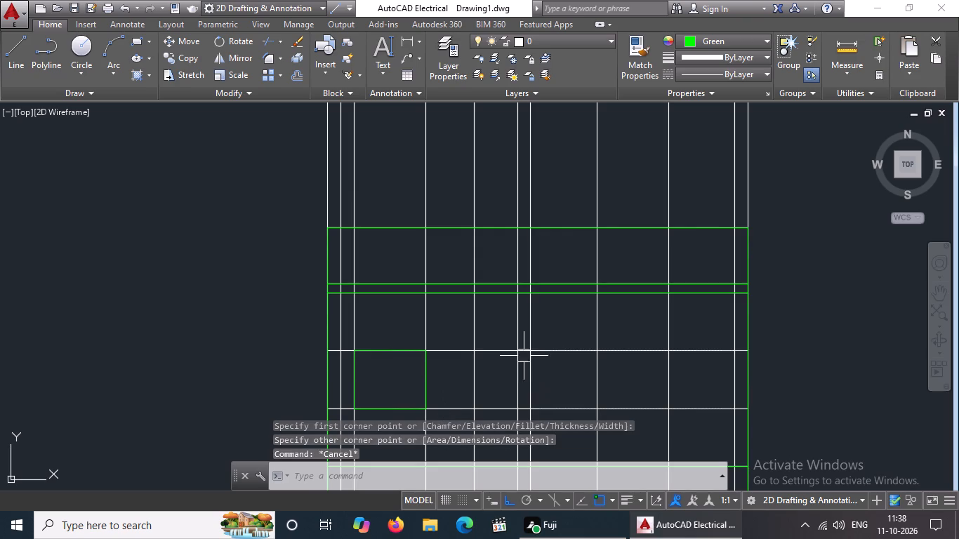
Draw a second window rectangle between the same two level lines, bounded by the projection lines of the front bedroom window.
scroll(633, 392, "down", 2)
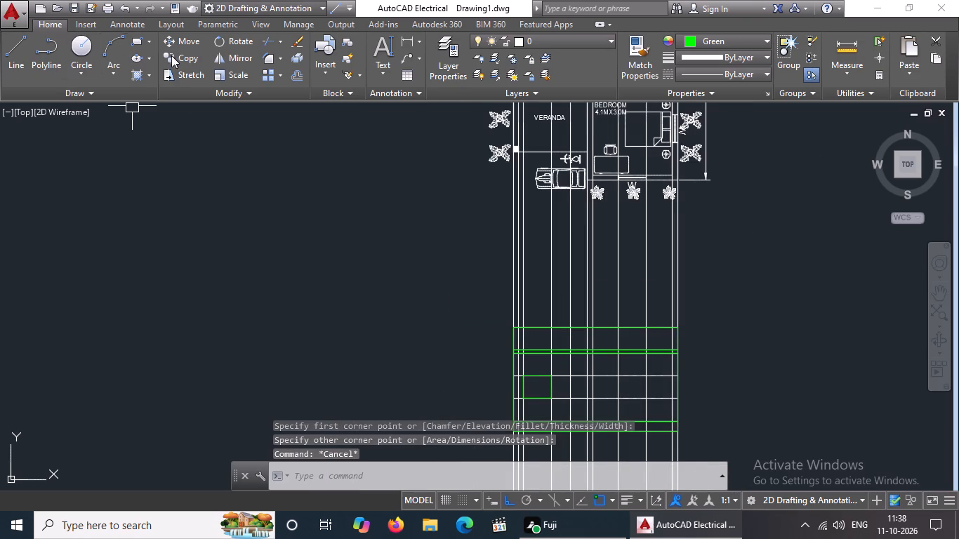
left_click(137, 39)
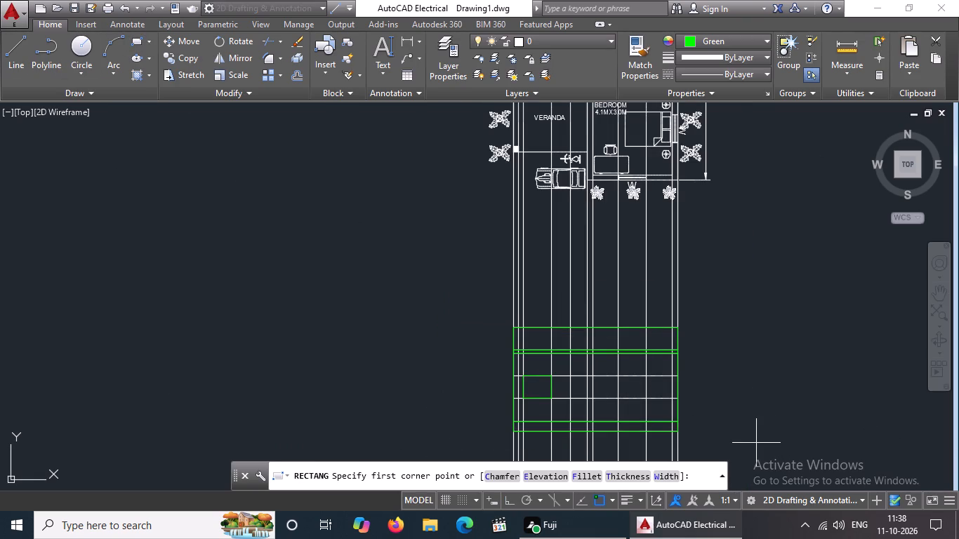
scroll(639, 387, "up", 1)
left_click(604, 372)
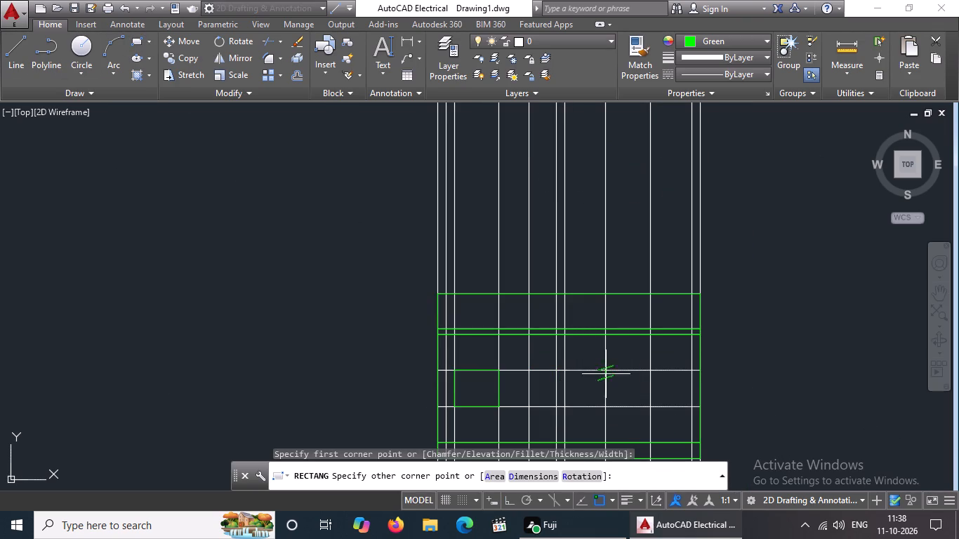
left_click(652, 406)
scroll(693, 407, "down", 2)
middle_click_drag(667, 392, 666, 377)
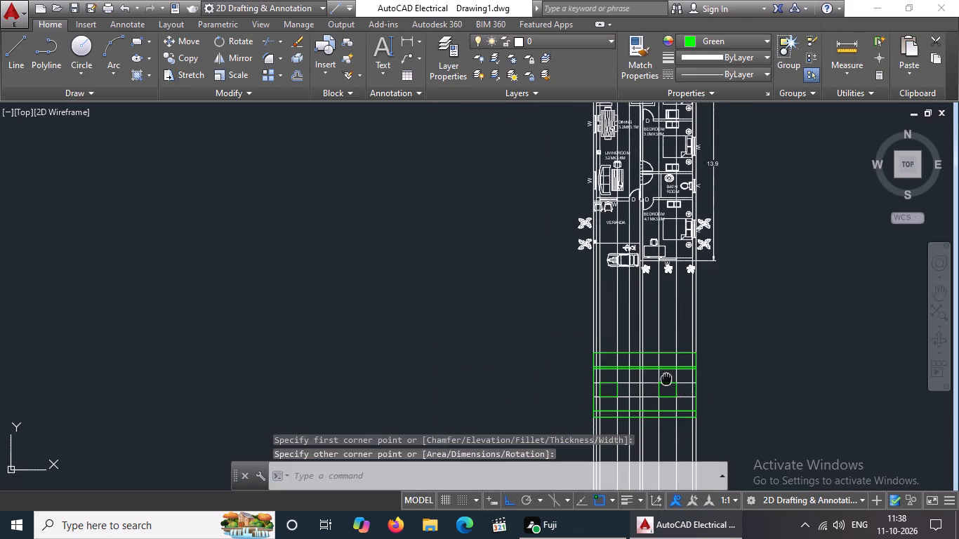
middle_click_drag(666, 377, 654, 316)
scroll(661, 357, "up", 2)
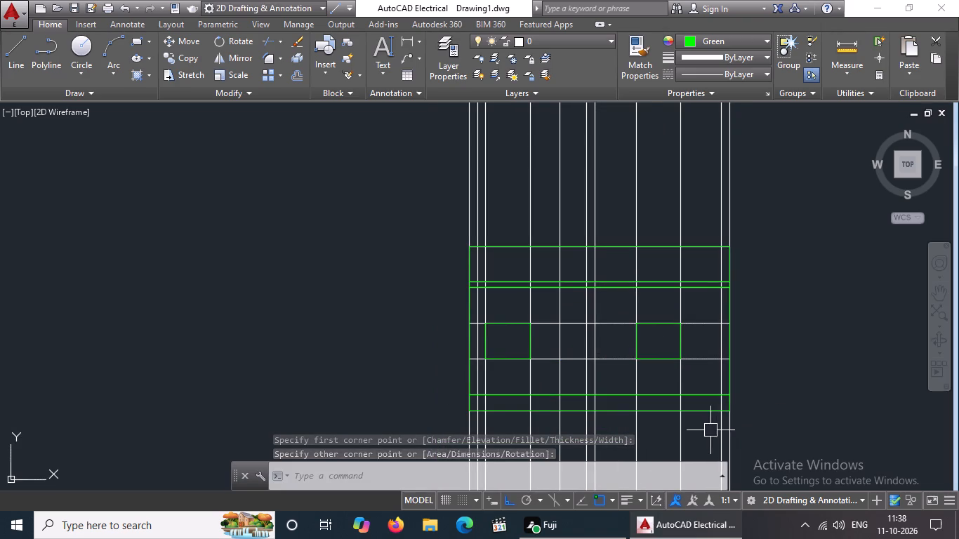
key("Escape")
Draw the door rectangle from the window-head line to the base's top edge, between the veranda door's projection line and the central wall pair's right line.
scroll(600, 392, "down", 2)
scroll(614, 260, "up", 1)
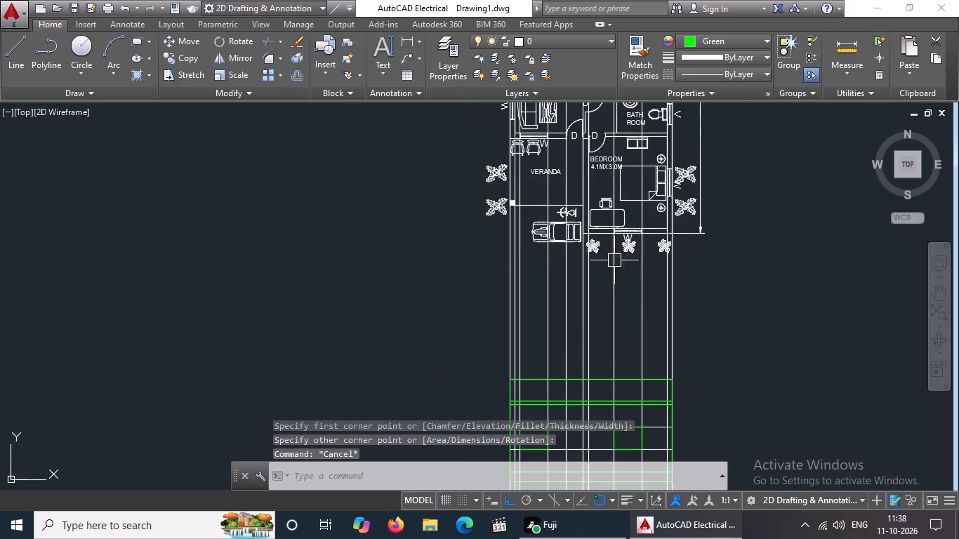
scroll(567, 254, "up", 2)
scroll(569, 253, "down", 2)
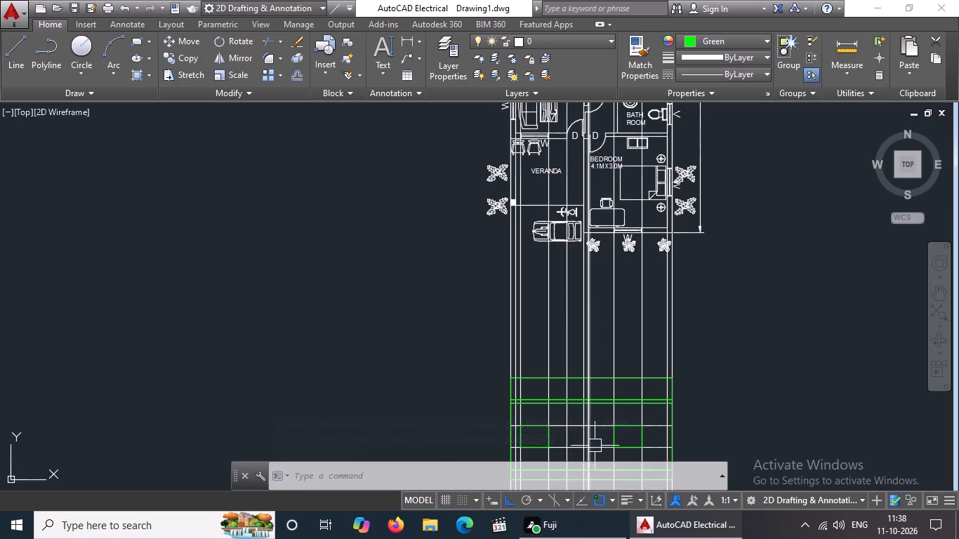
middle_click_drag(609, 368, 626, 246)
scroll(600, 336, "up", 1)
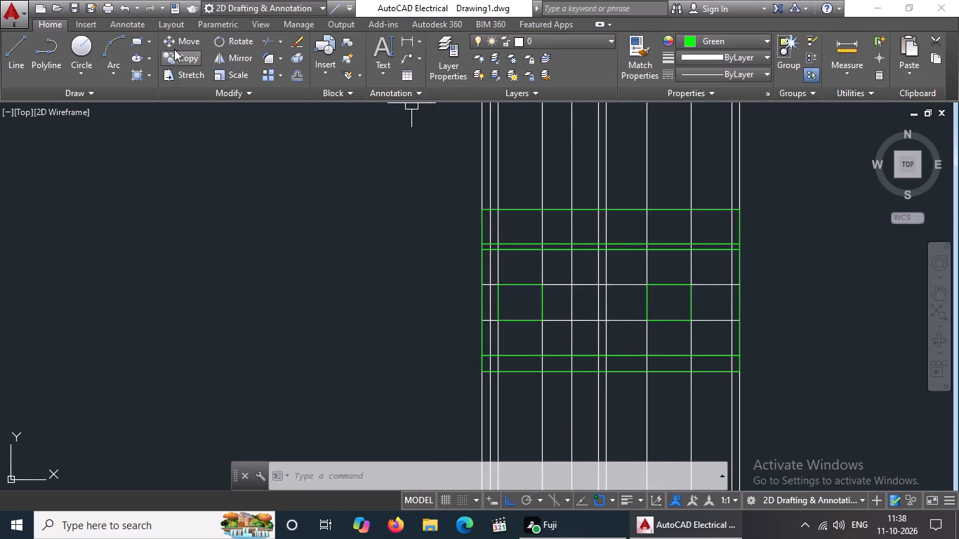
left_click(140, 41)
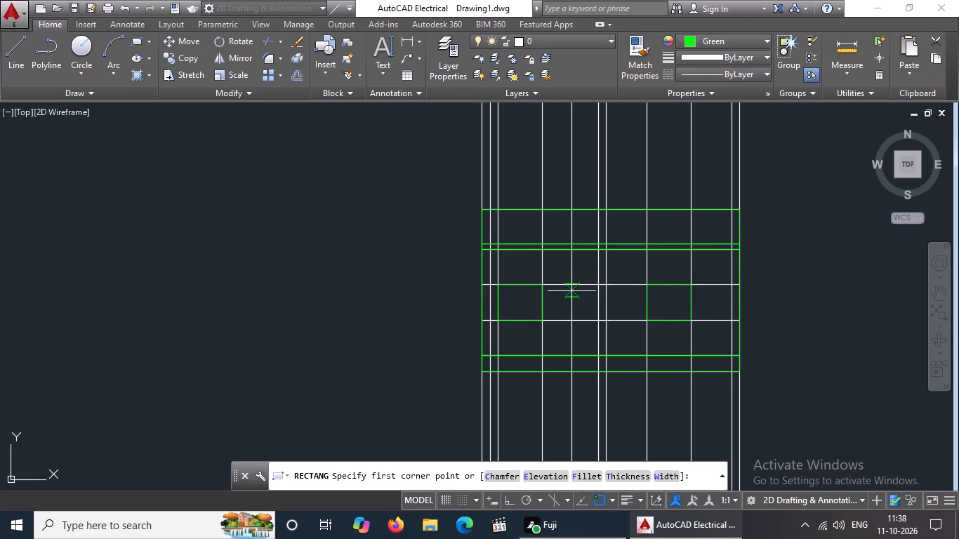
scroll(649, 293, "down", 2)
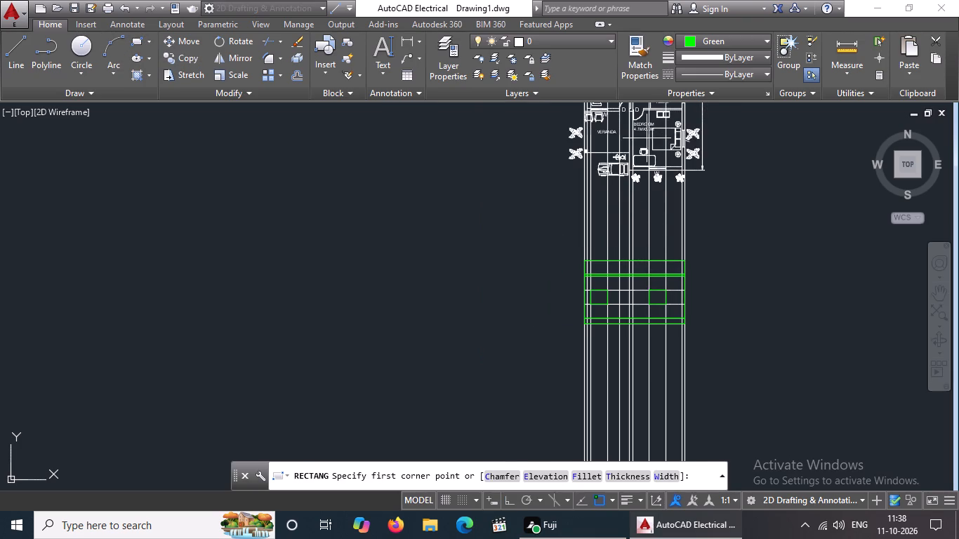
middle_click_drag(647, 138, 648, 154)
scroll(642, 172, "up", 1)
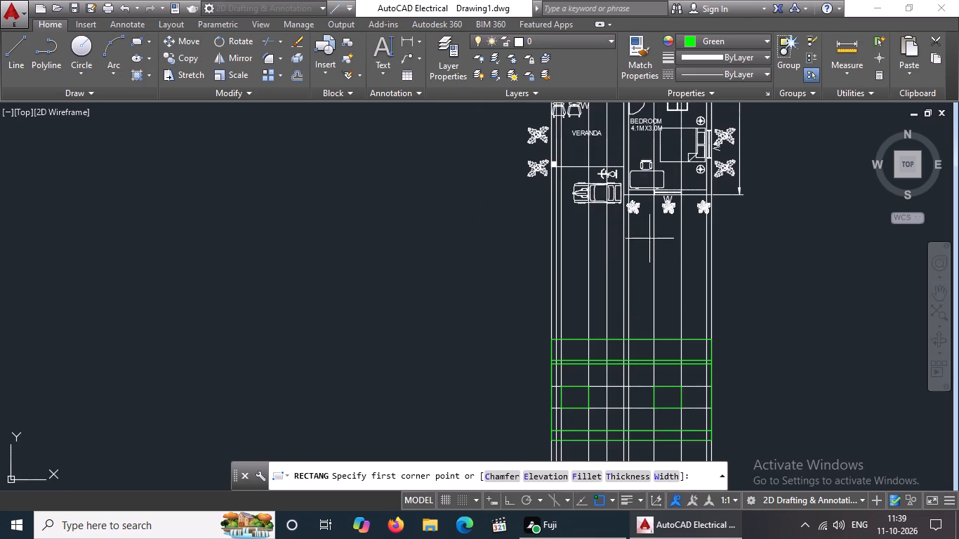
scroll(643, 215, "down", 1)
scroll(625, 317, "up", 2)
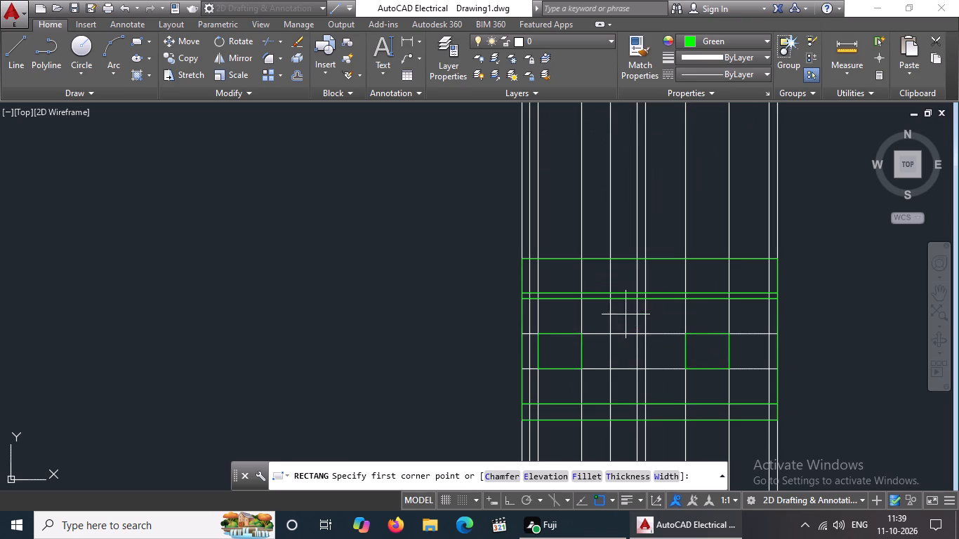
left_click(609, 335)
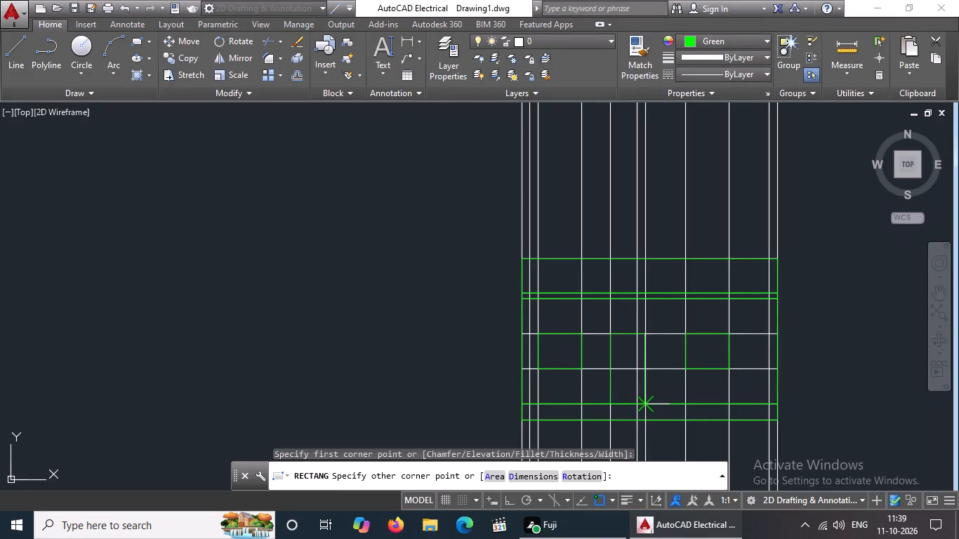
left_click(644, 404)
Erase all vertical projection lines together with the top band's rectangle and its uppermost horizontal line.
scroll(704, 388, "down", 2)
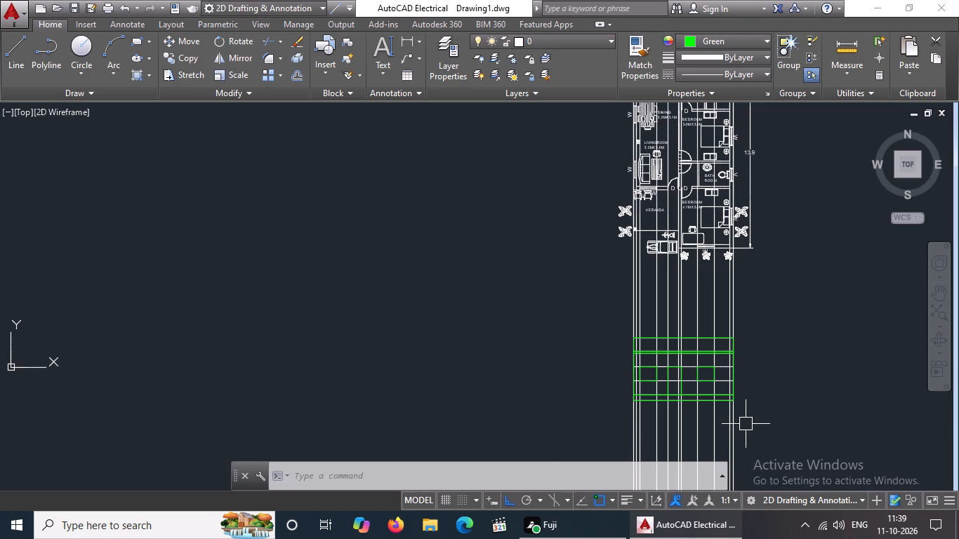
scroll(732, 377, "up", 2)
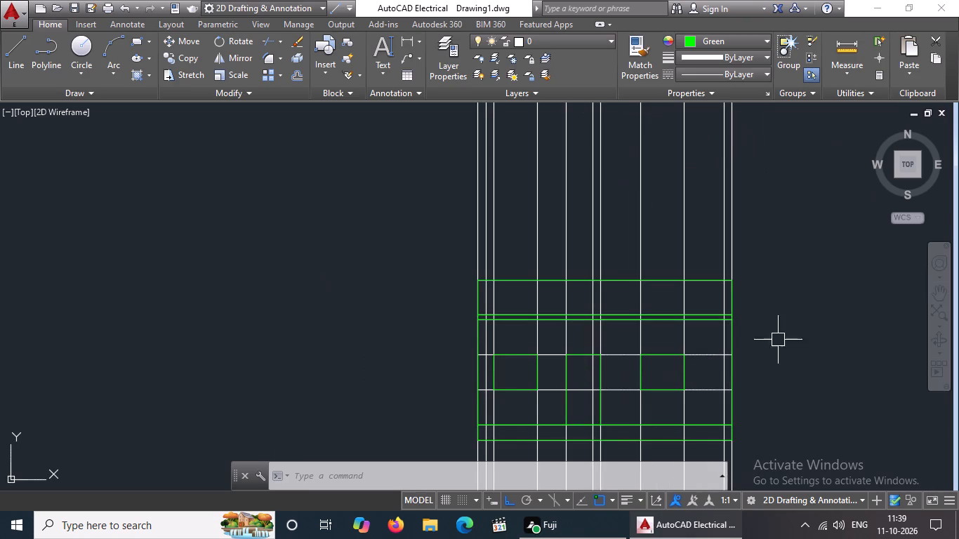
scroll(603, 411, "down", 1)
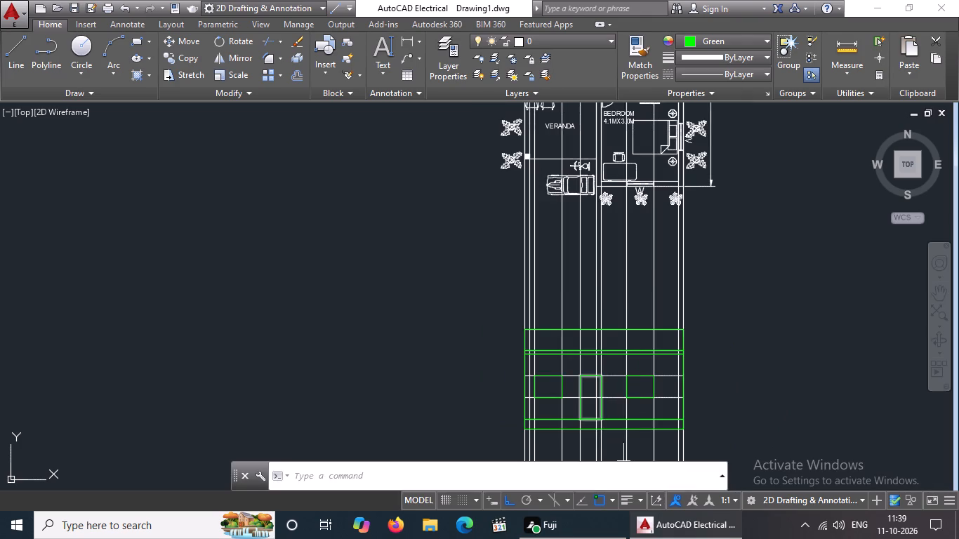
middle_click_drag(596, 455, 606, 408)
scroll(608, 394, "up", 2)
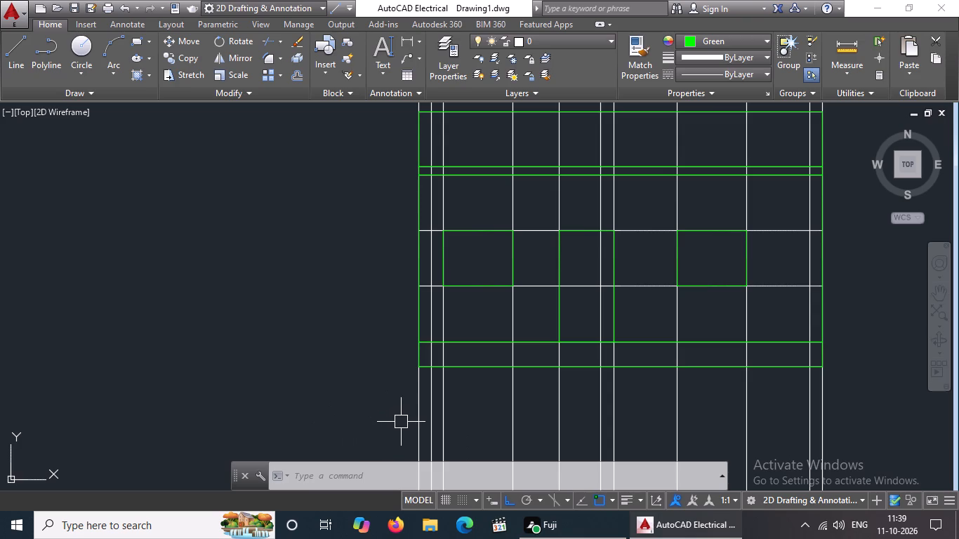
scroll(594, 373, "down", 1)
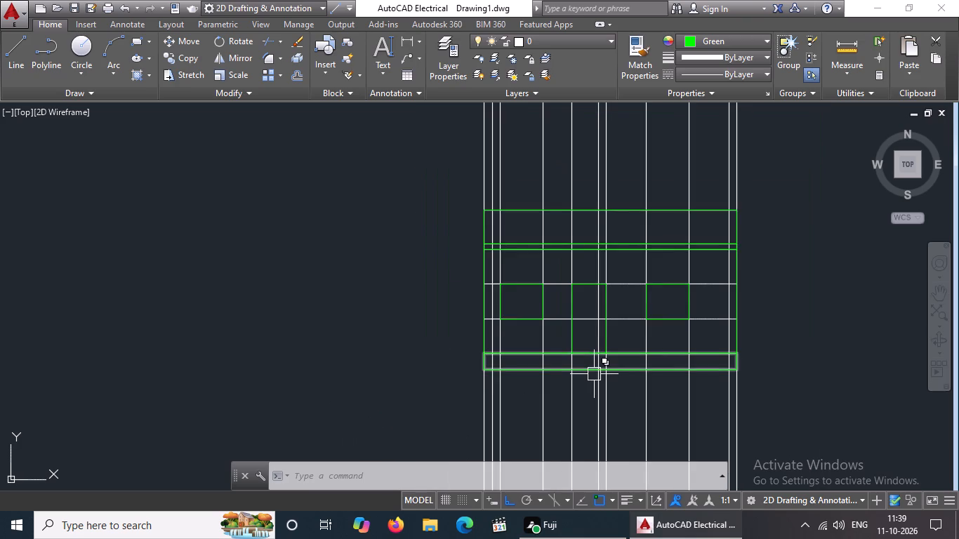
scroll(594, 374, "down", 1)
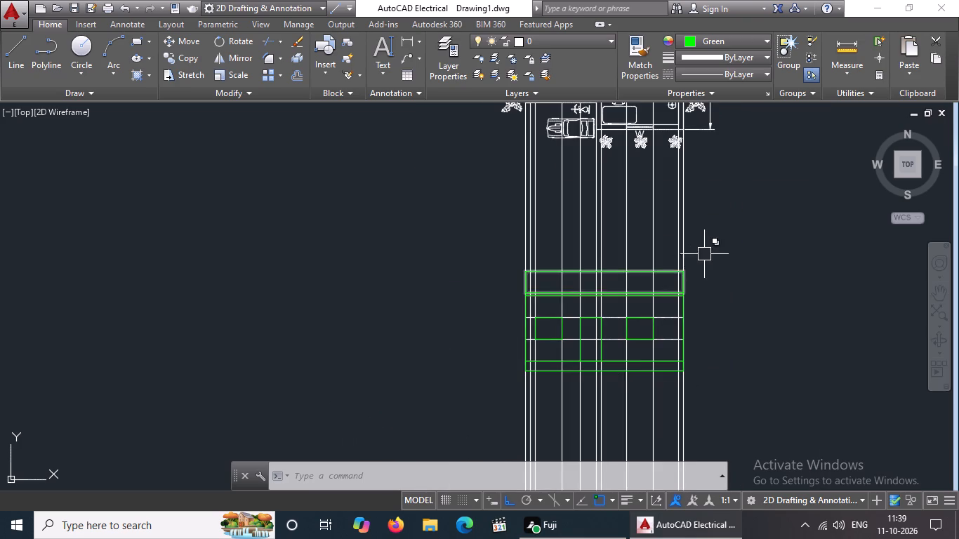
left_click(741, 228)
left_click(413, 286)
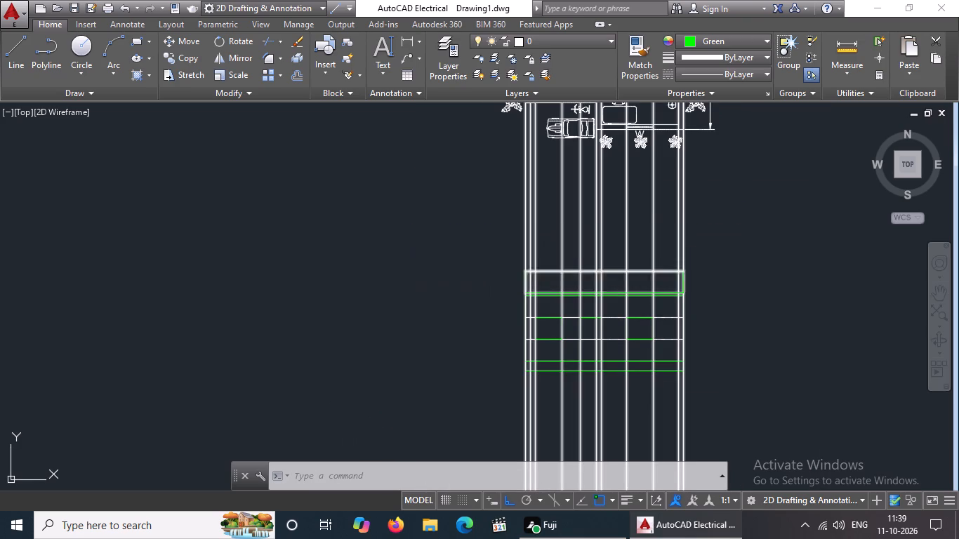
key("Delete")
Move the whole front elevation straight up, closer to the floor plan.
scroll(579, 288, "down", 2)
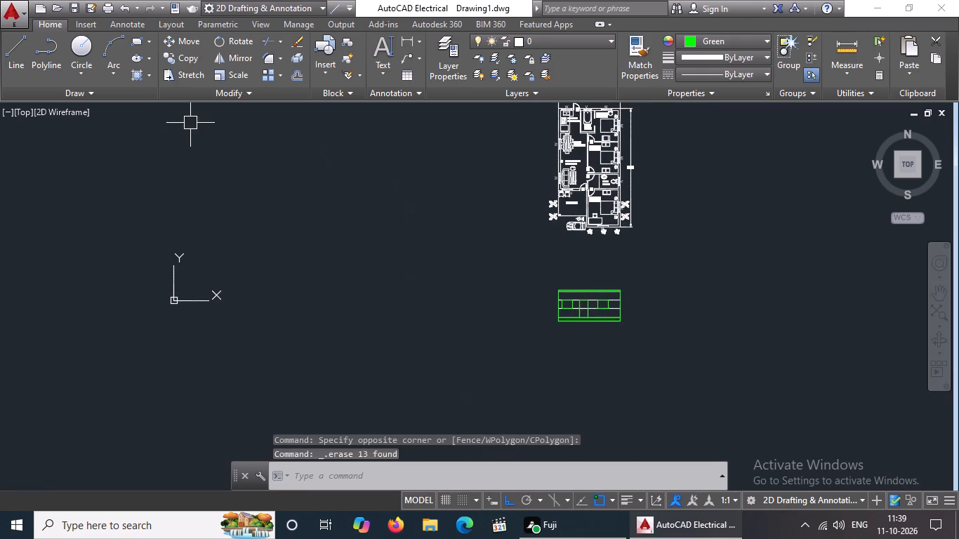
left_click(524, 264)
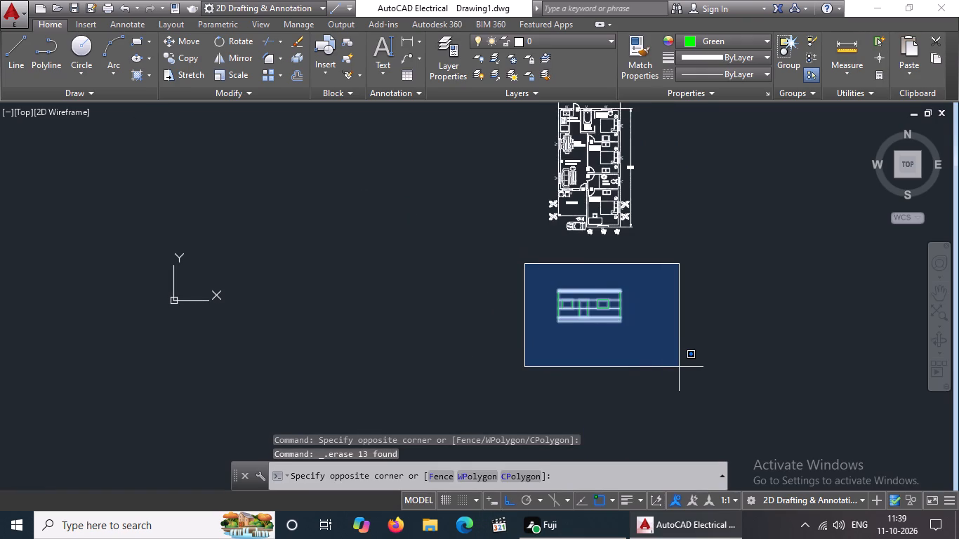
left_click(679, 367)
left_click(180, 39)
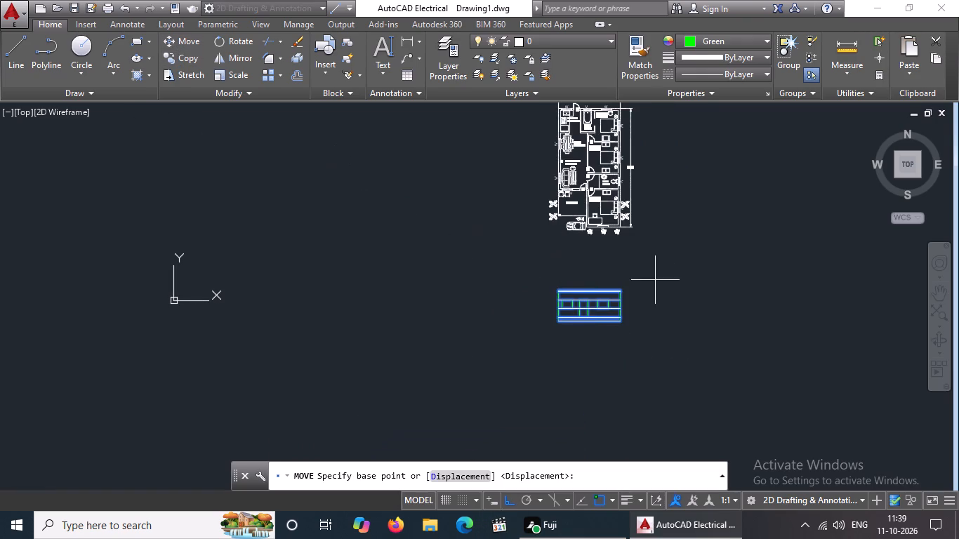
left_click(618, 295)
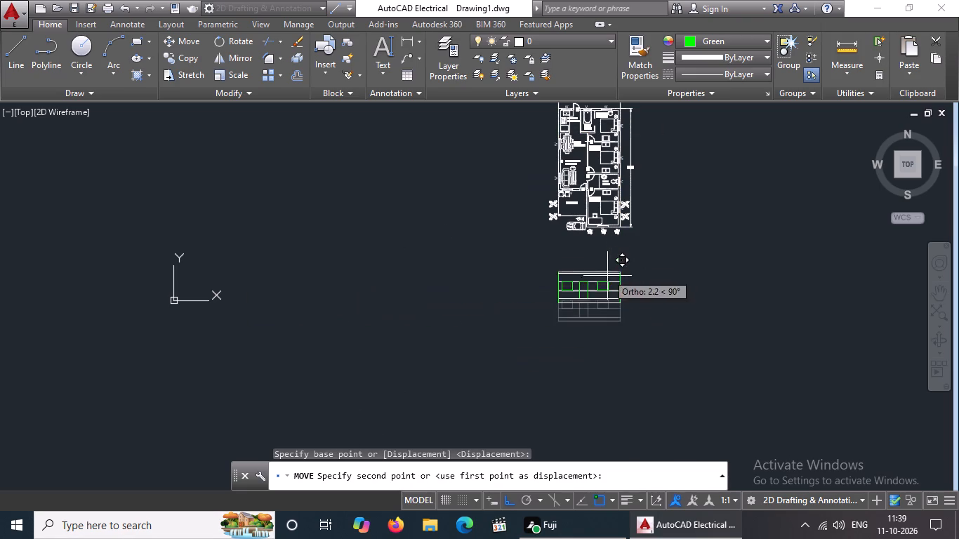
left_click(623, 260)
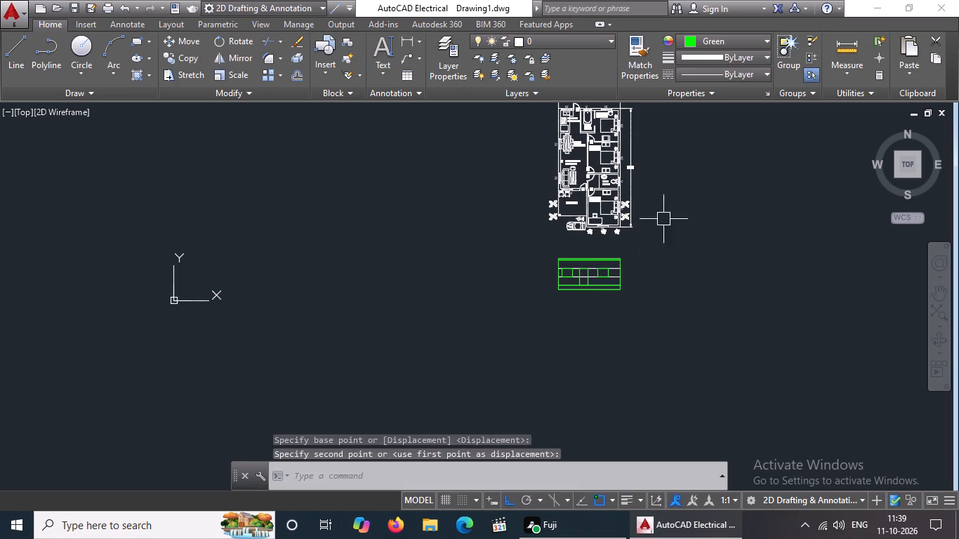
Draw a line along the door's bottom edge, from its left corner to its right corner.
middle_click_drag(642, 177, 608, 244)
scroll(553, 339, "up", 3)
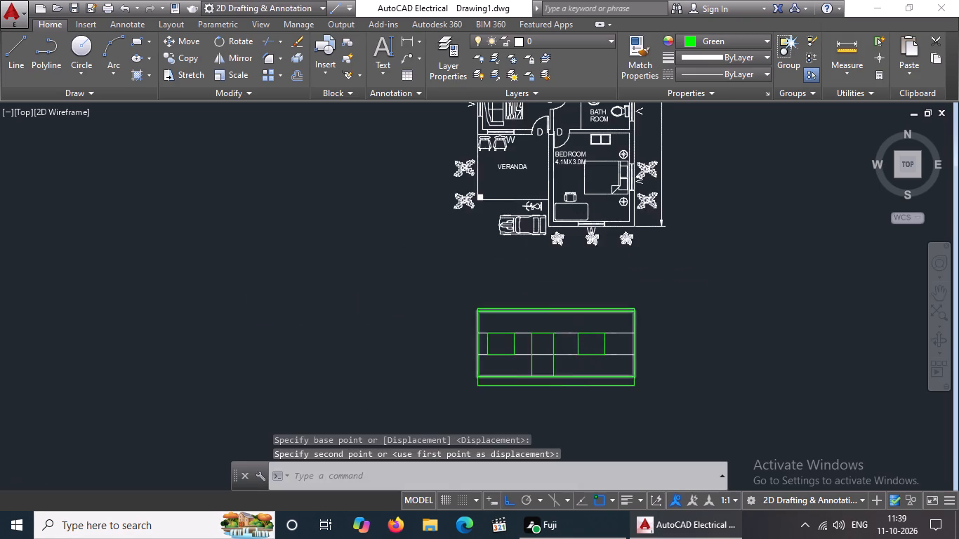
scroll(561, 422, "up", 1)
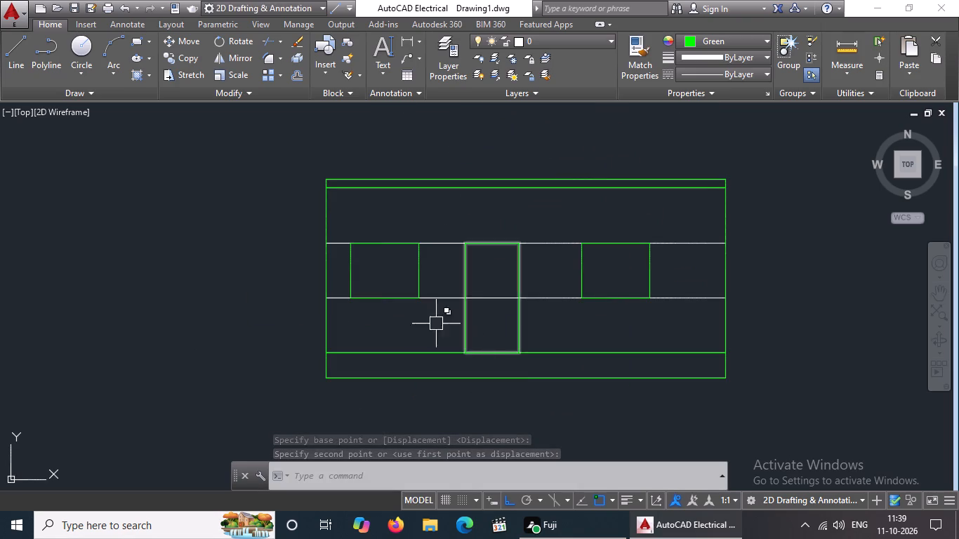
left_click(14, 61)
scroll(404, 331, "up", 2)
scroll(572, 389, "down", 1)
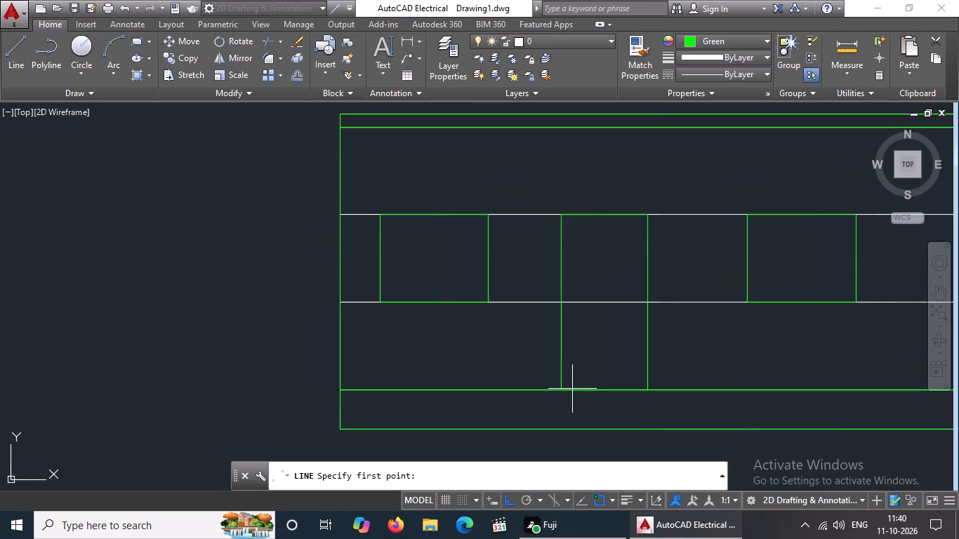
scroll(628, 404, "up", 2)
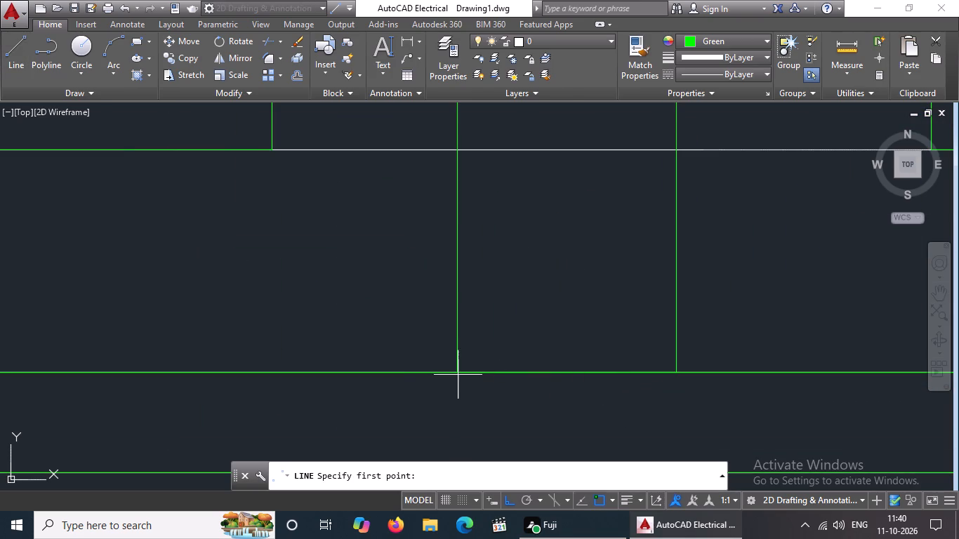
left_click_drag(456, 368, 467, 368)
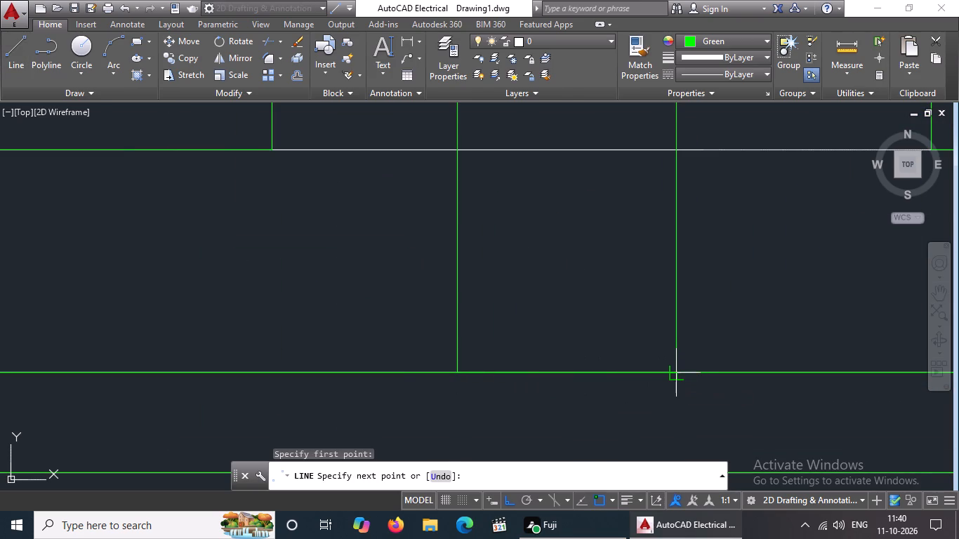
left_click(676, 370)
key("Escape")
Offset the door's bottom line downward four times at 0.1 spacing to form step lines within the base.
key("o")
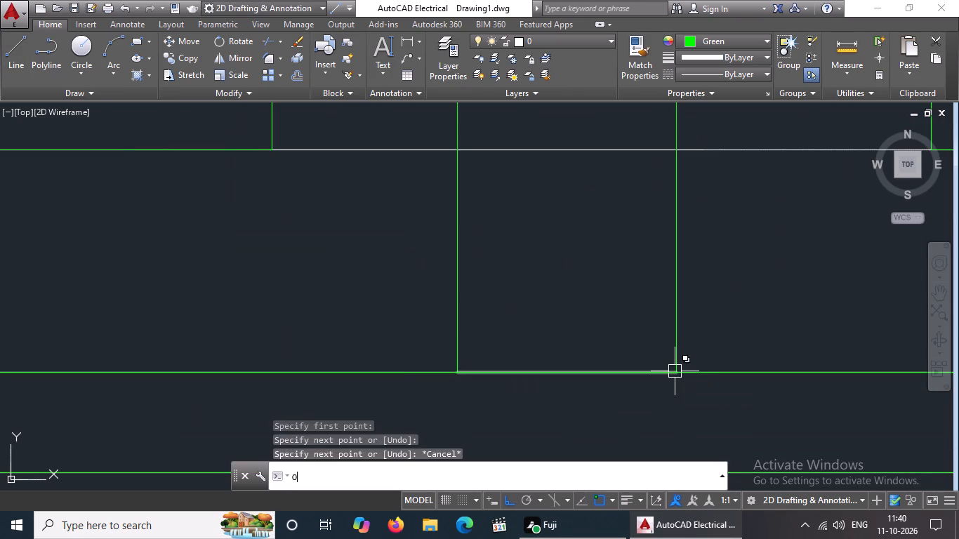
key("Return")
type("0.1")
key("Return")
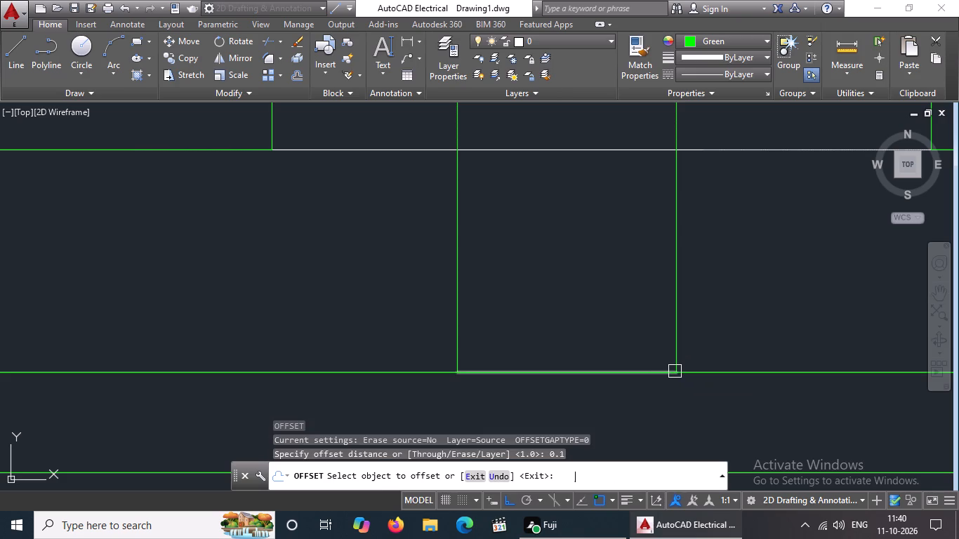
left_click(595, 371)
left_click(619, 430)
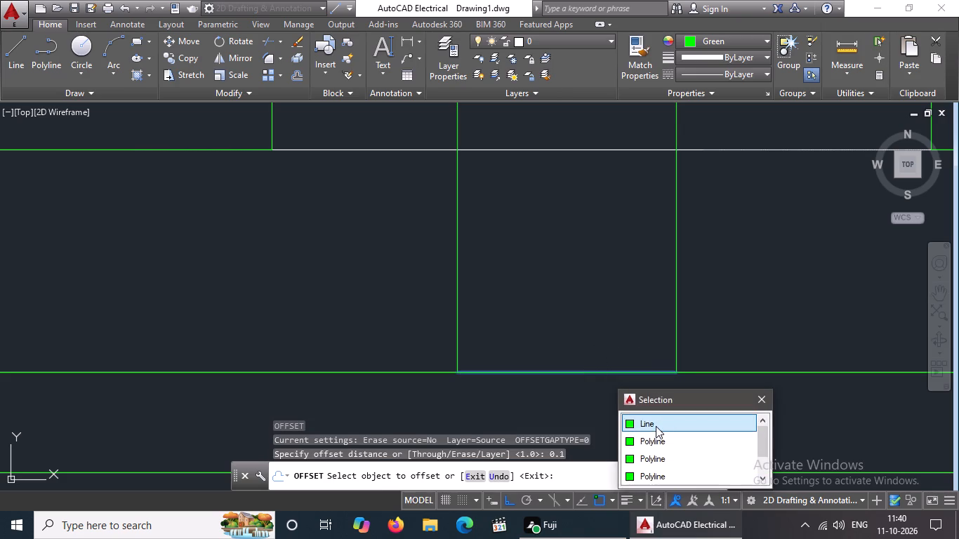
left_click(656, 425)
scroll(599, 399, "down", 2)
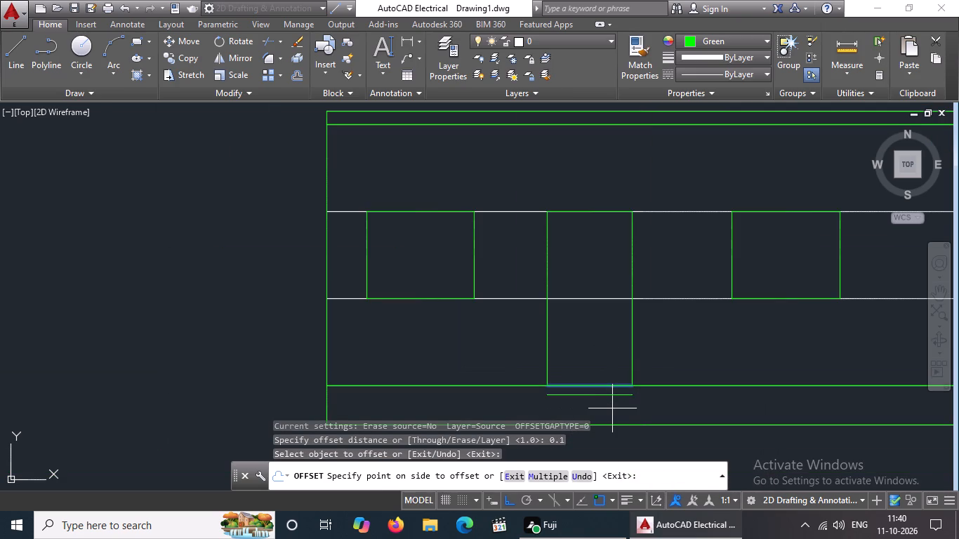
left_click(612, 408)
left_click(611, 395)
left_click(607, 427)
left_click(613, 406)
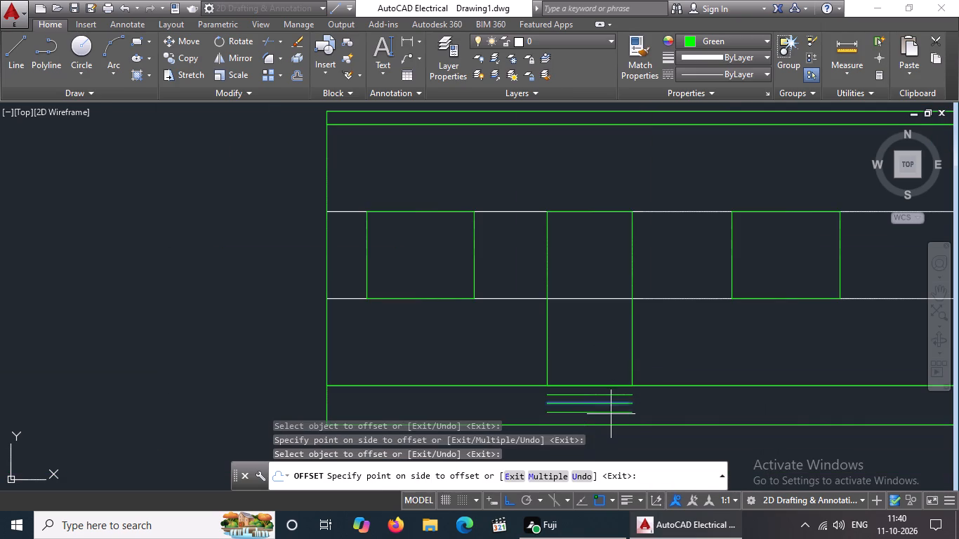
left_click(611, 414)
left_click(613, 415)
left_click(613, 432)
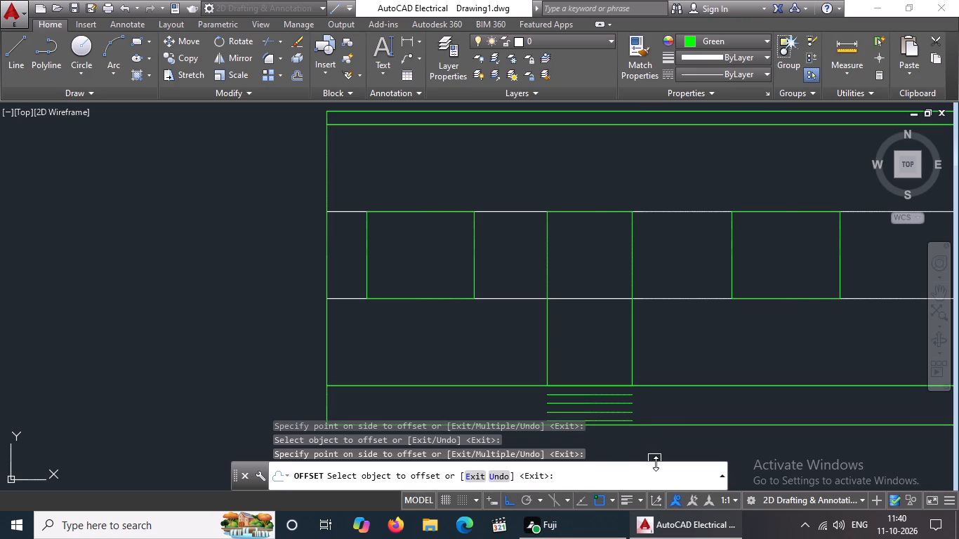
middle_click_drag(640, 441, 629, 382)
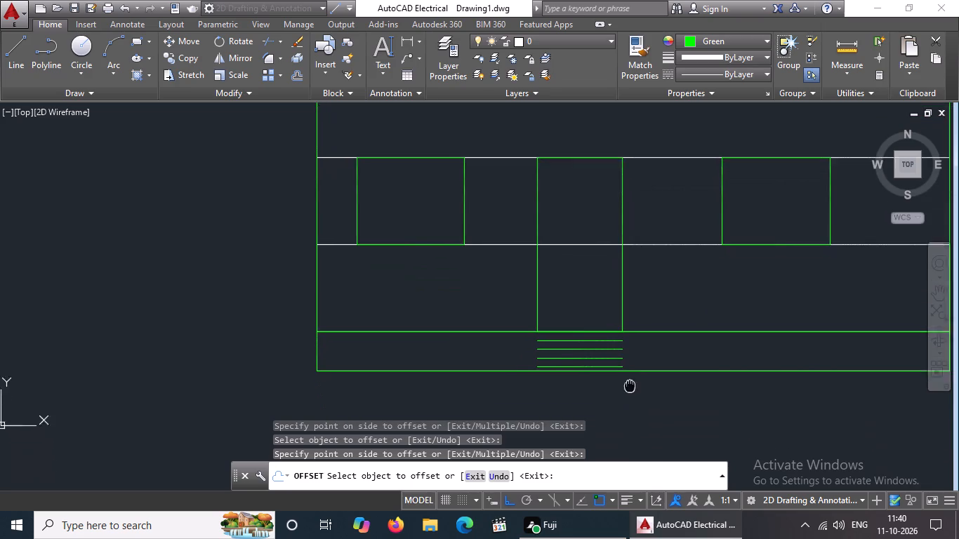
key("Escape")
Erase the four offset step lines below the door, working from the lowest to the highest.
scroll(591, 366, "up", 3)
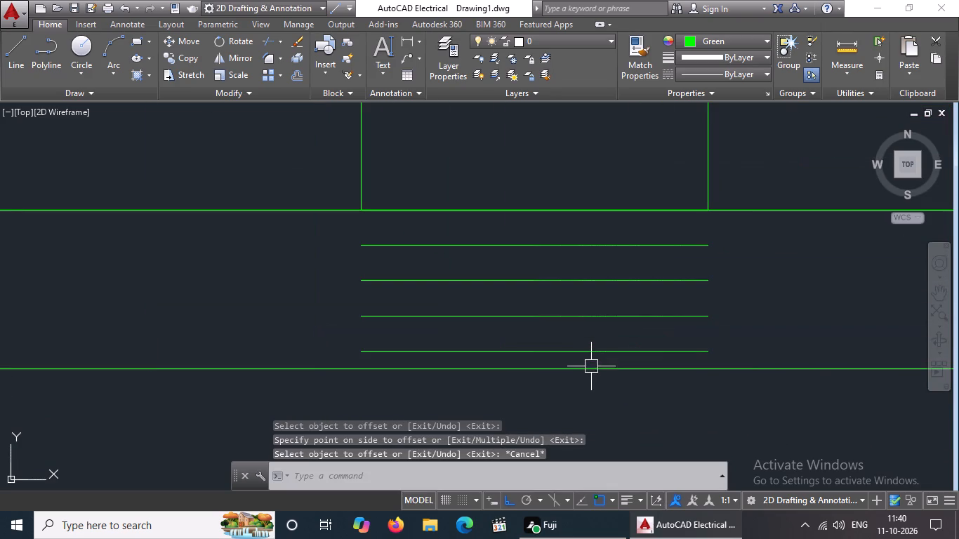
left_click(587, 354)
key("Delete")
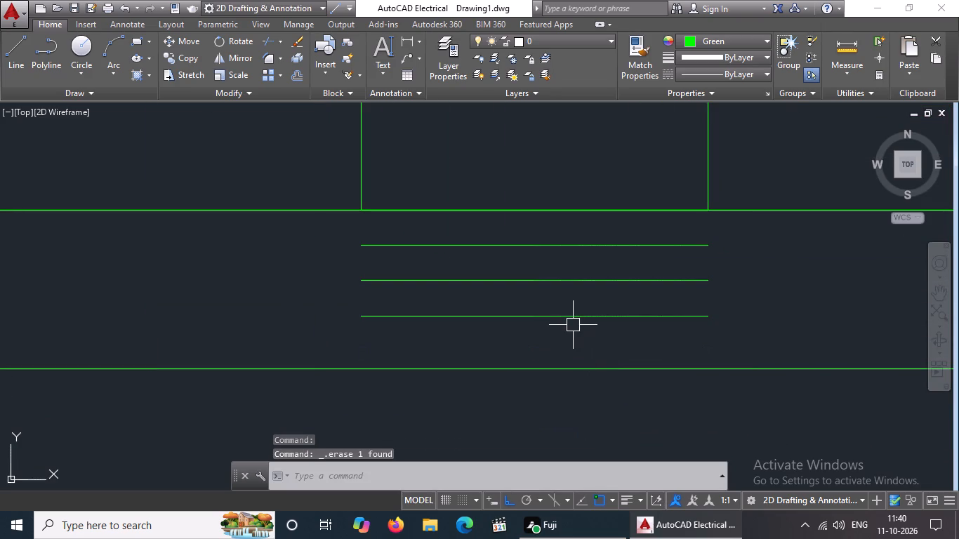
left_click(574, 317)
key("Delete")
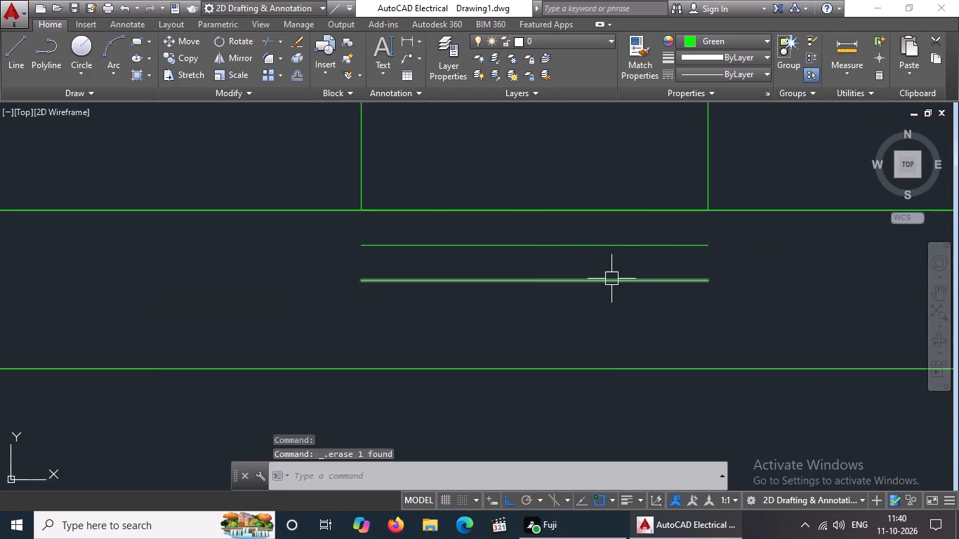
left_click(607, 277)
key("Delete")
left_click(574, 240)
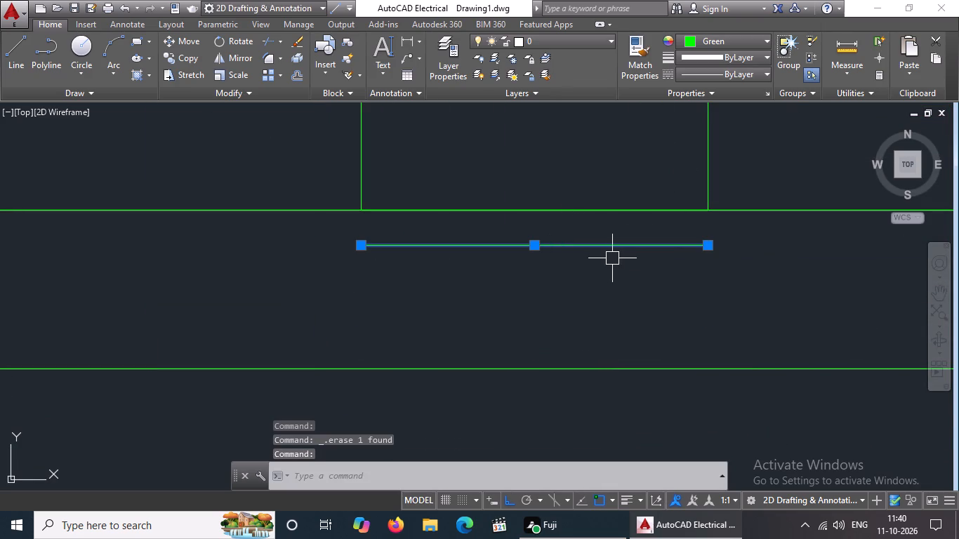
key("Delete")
Erase the two white horizontal level lines at the heads and sills of the elevation's windows.
scroll(617, 253, "down", 5)
middle_click_drag(607, 164, 607, 166)
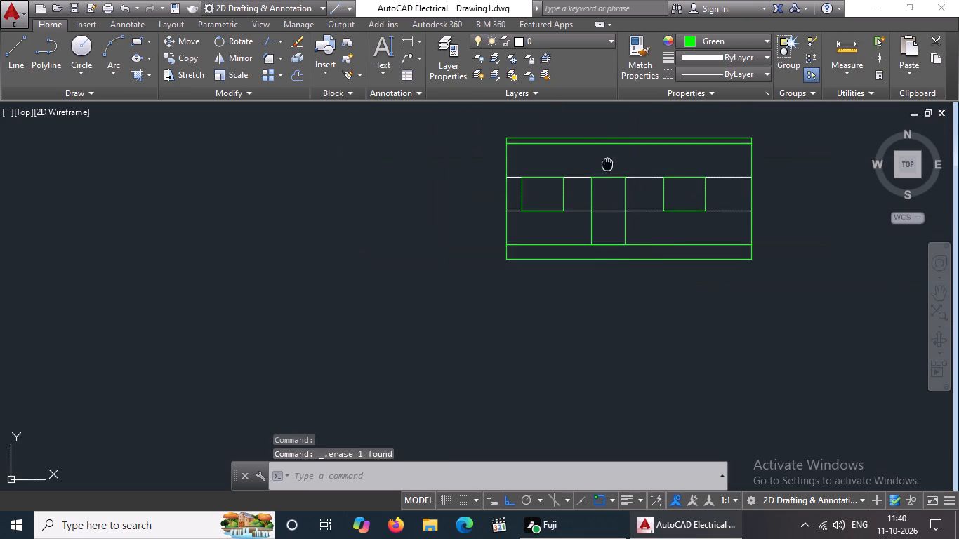
middle_click_drag(607, 166, 588, 391)
middle_click_drag(588, 250, 591, 347)
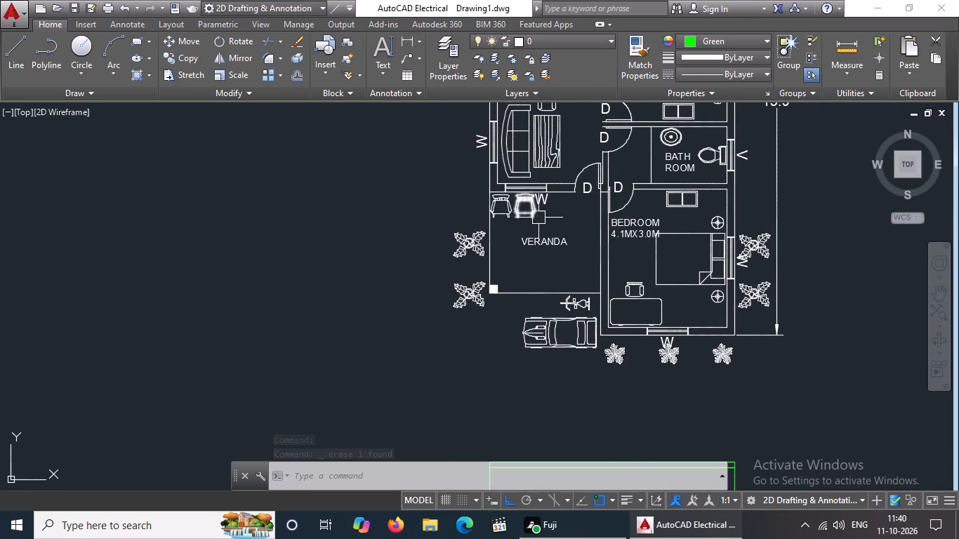
scroll(611, 212, "down", 1)
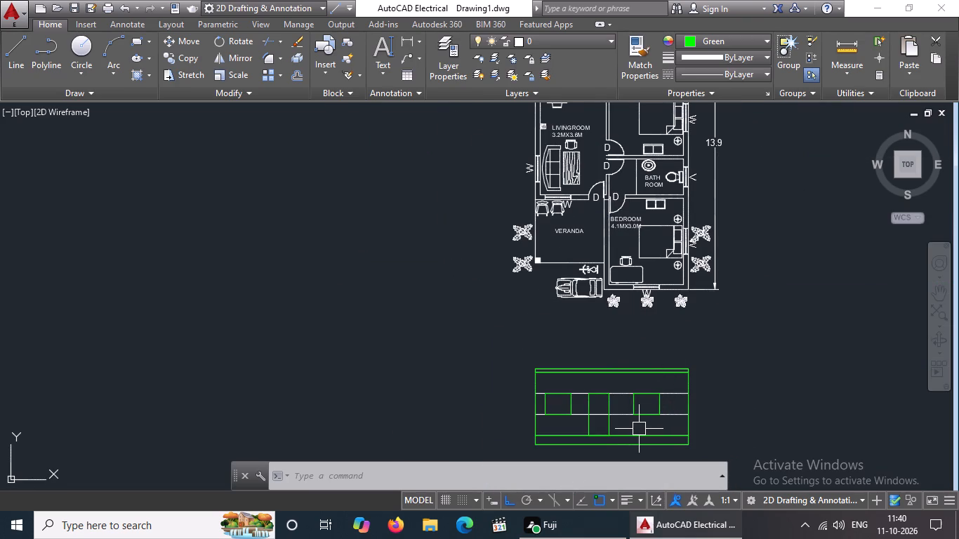
middle_click_drag(638, 429, 634, 399)
middle_click_drag(591, 321, 582, 393)
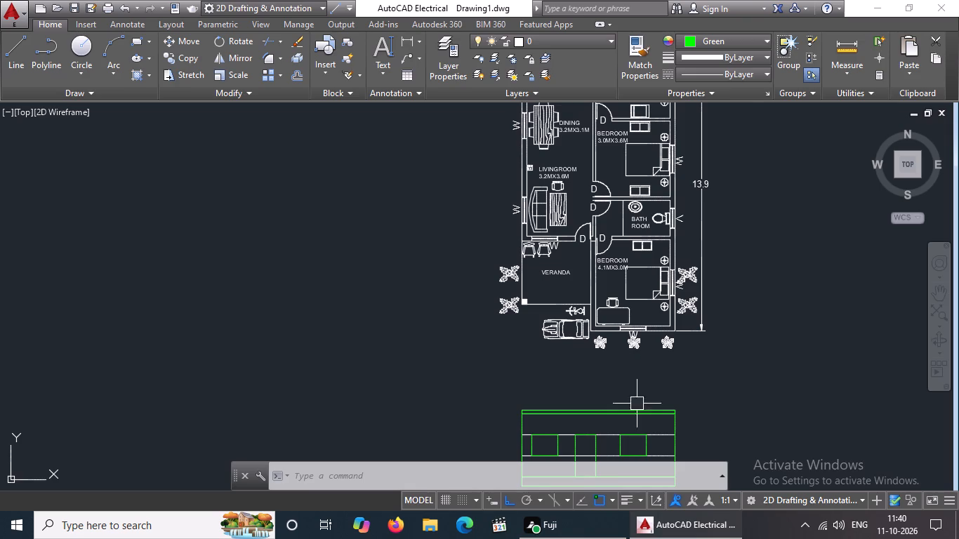
scroll(616, 434, "up", 1)
middle_click_drag(616, 434, 635, 308)
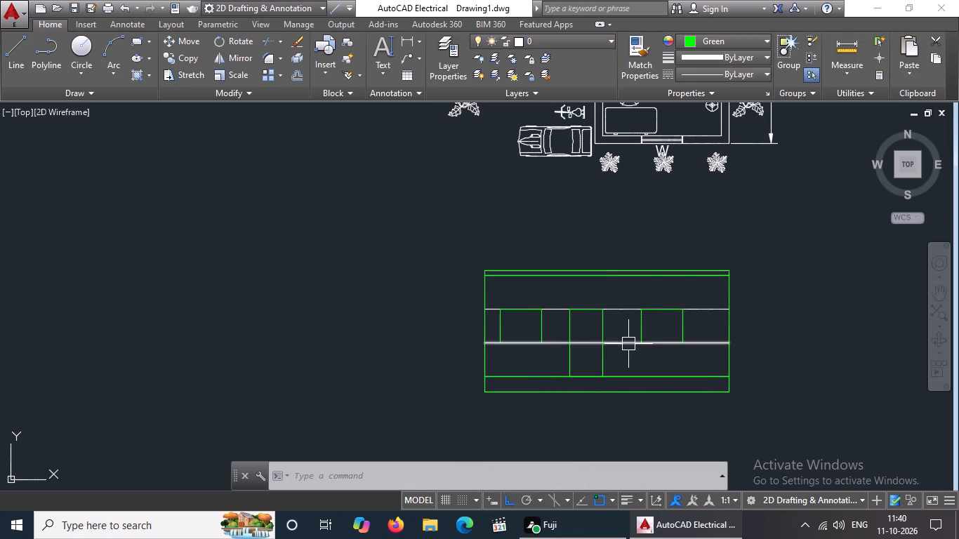
left_click(627, 345)
left_click(626, 311)
key("Delete")
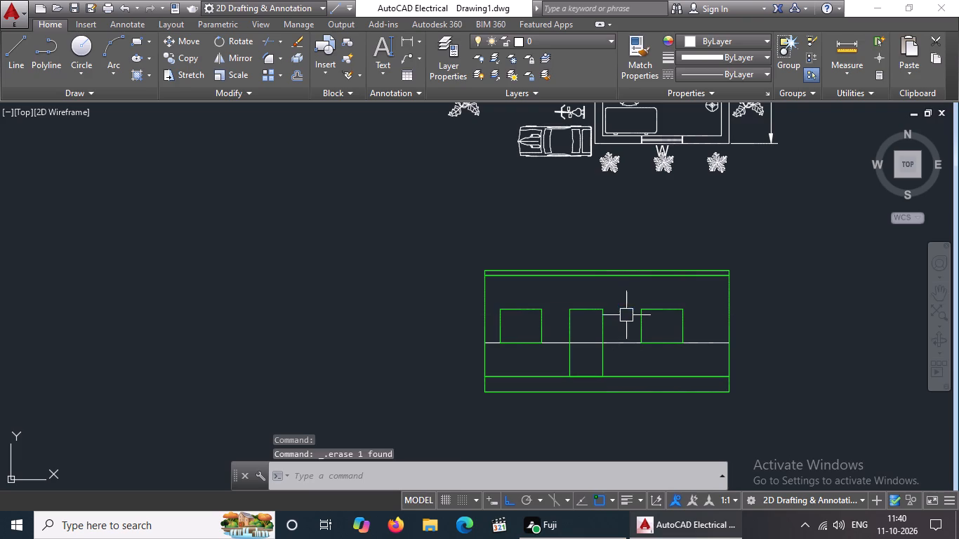
left_click(622, 342)
key("Delete")
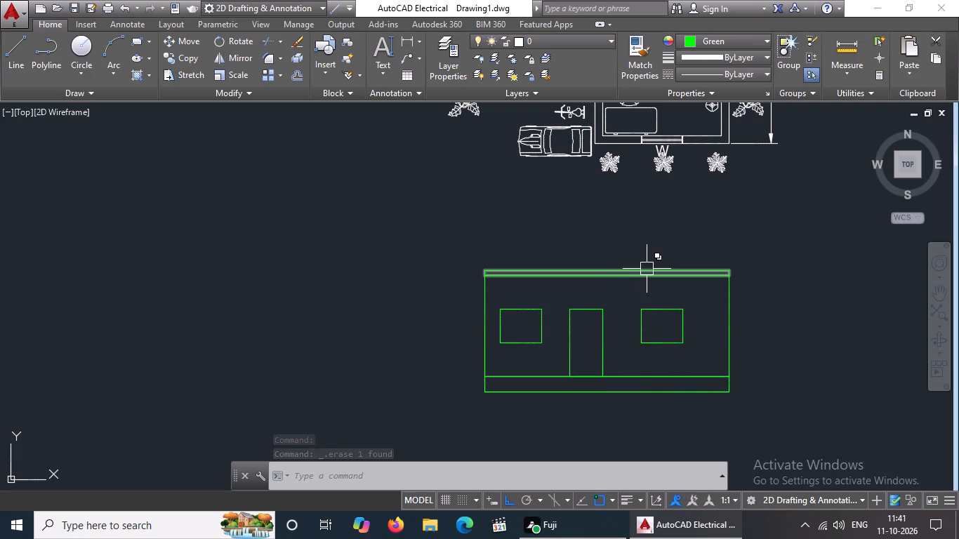
key("Escape")
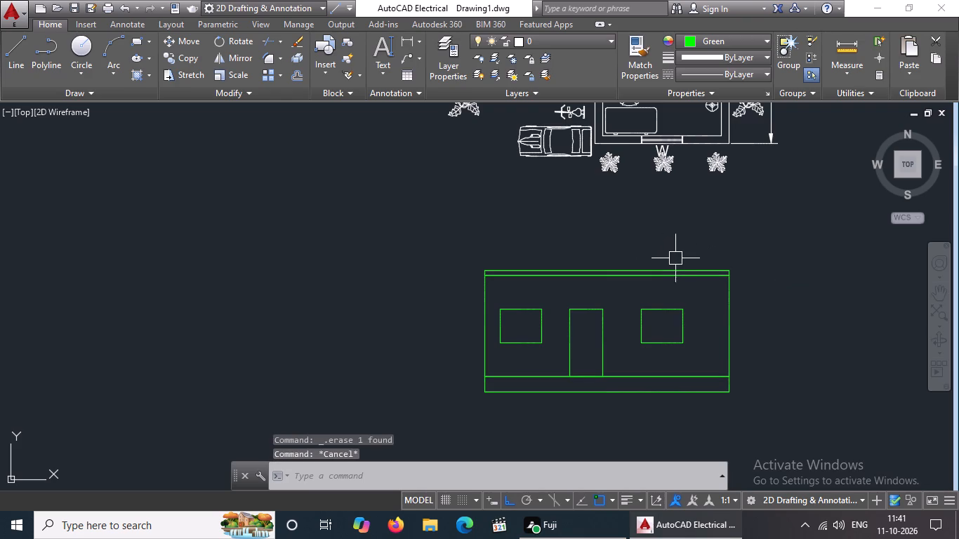
Draw a line along the top edge of the elevation's upper band, from its left corner to its right corner.
scroll(677, 260, "up", 2)
left_click(14, 57)
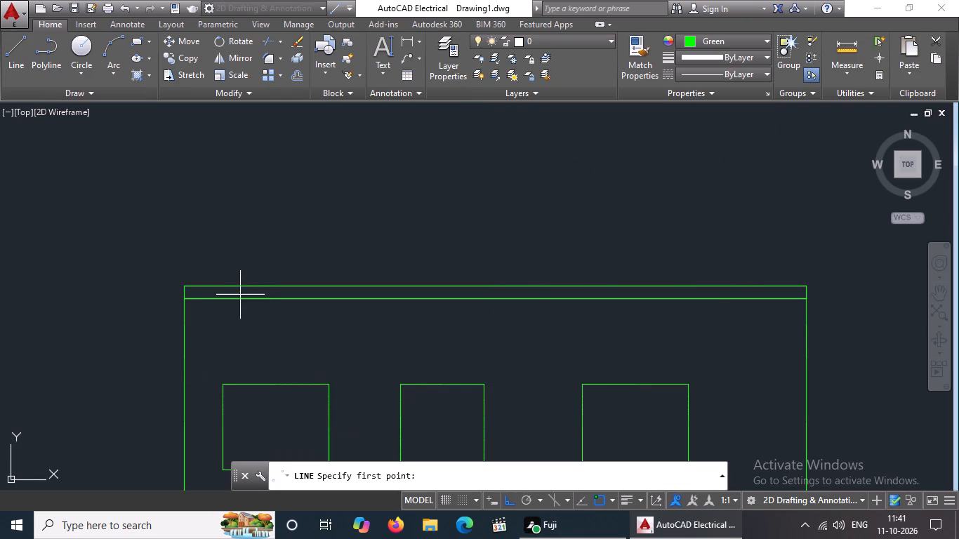
left_click_drag(183, 287, 190, 287)
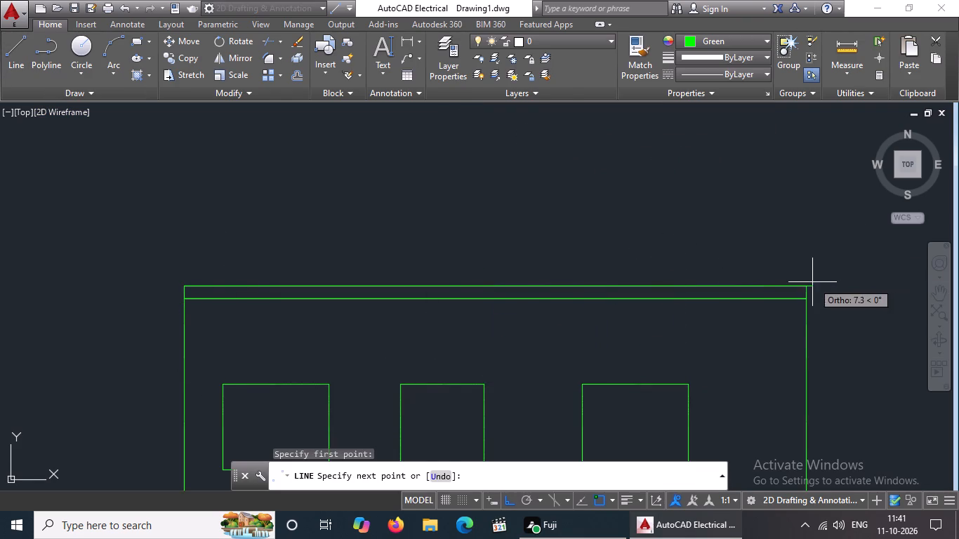
left_click(806, 288)
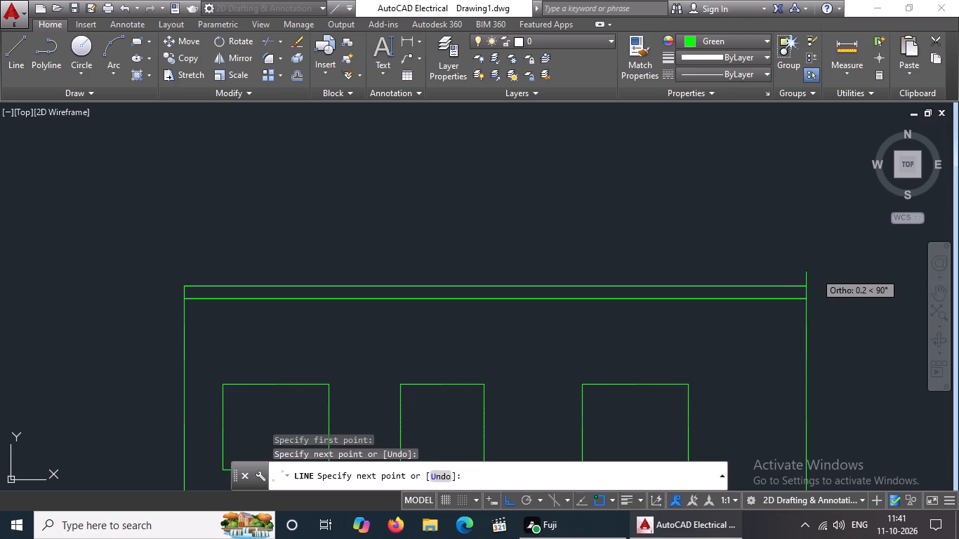
key("Escape")
Offset the line along the upper band's top edge upward by 0.9 to form the roof's top line.
key("o")
key("Return")
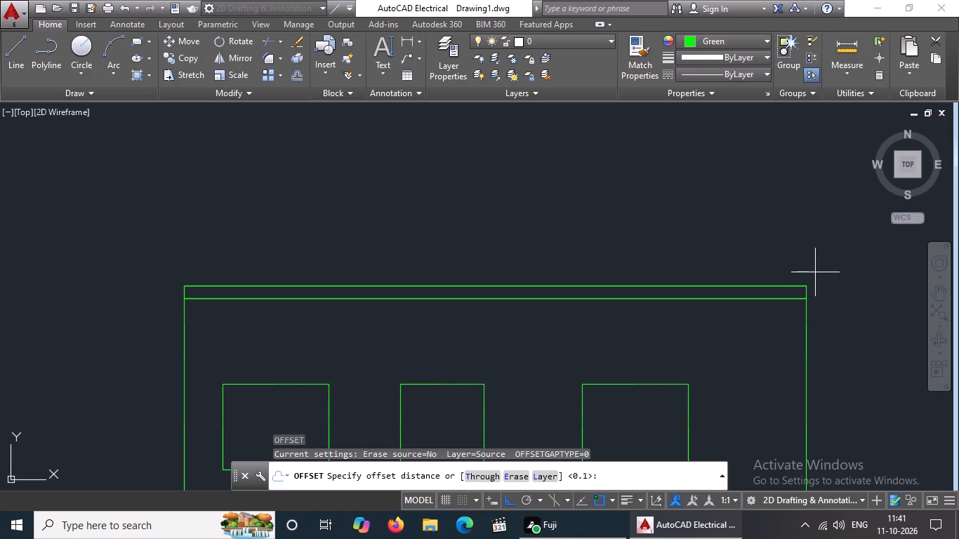
key("0")
key("period")
key("9")
key("Return")
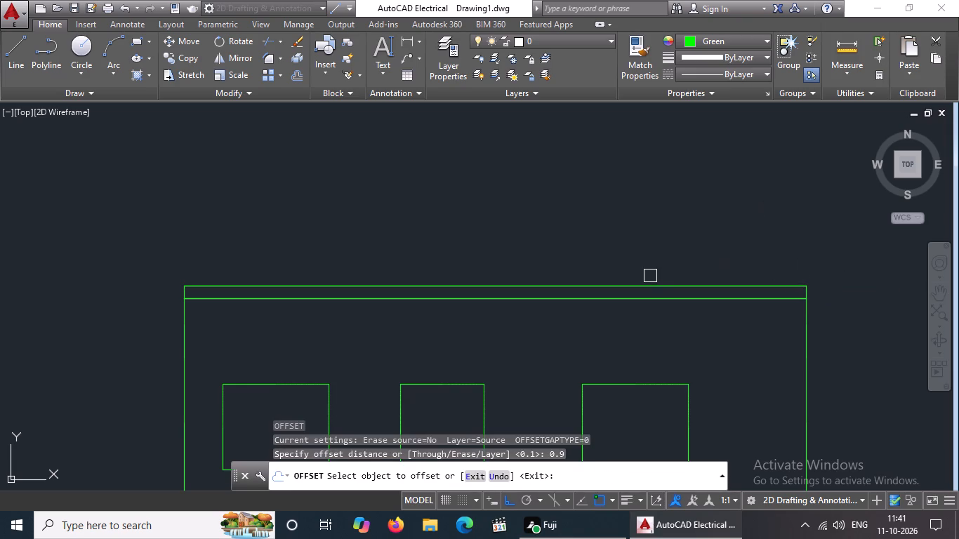
left_click(654, 284)
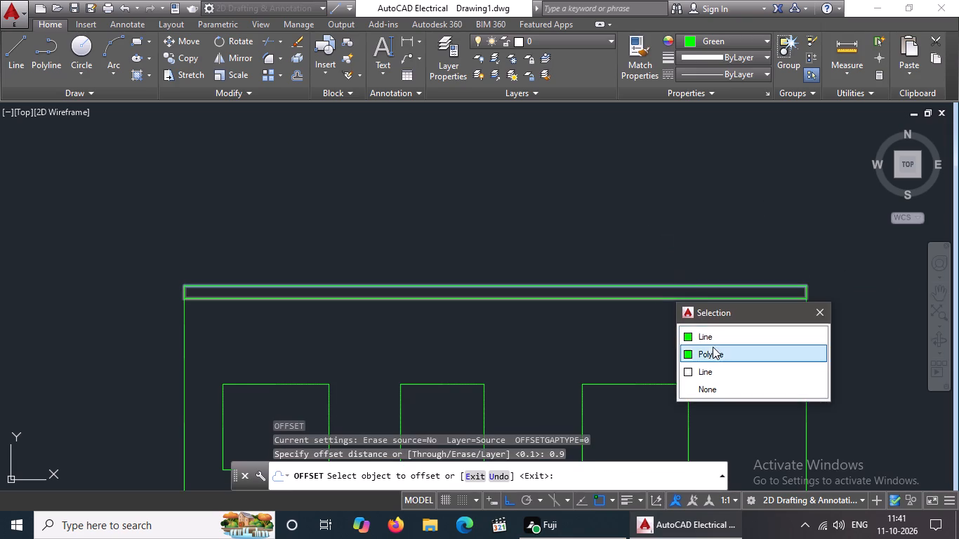
left_click(713, 338)
left_click(662, 215)
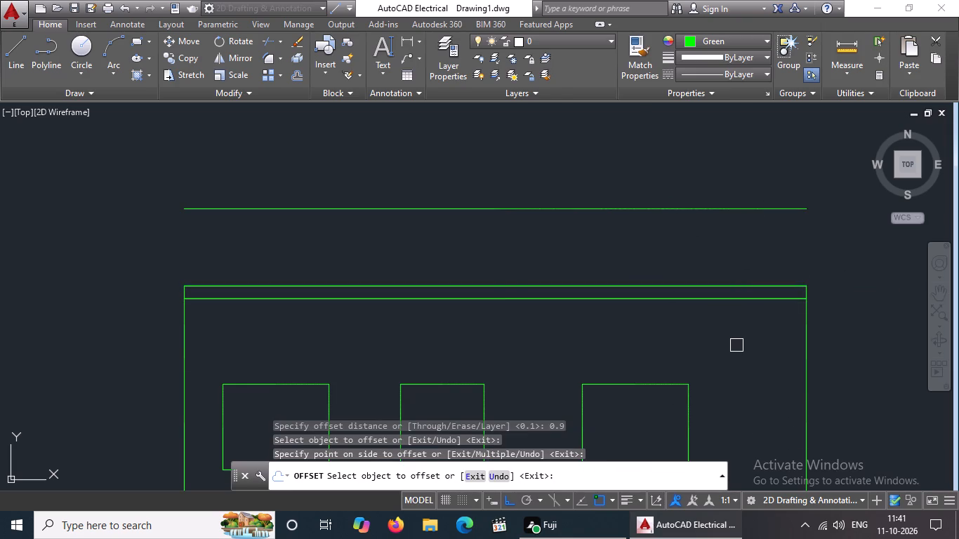
scroll(739, 342, "down", 2)
key("Escape")
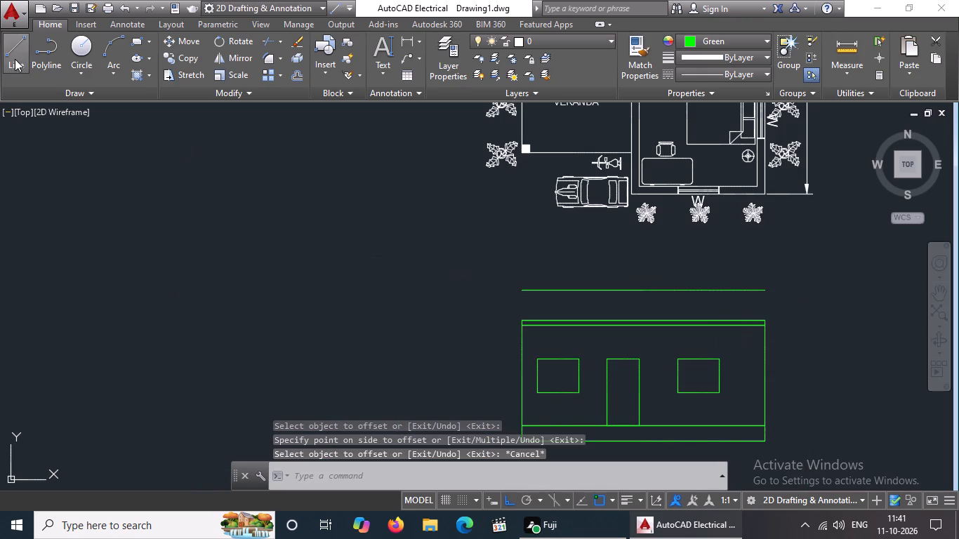
Draw a vertical line from the left end of the roof's top line down to the band's upper-left corner.
left_click(15, 59)
scroll(534, 284, "up", 1)
left_click(515, 295)
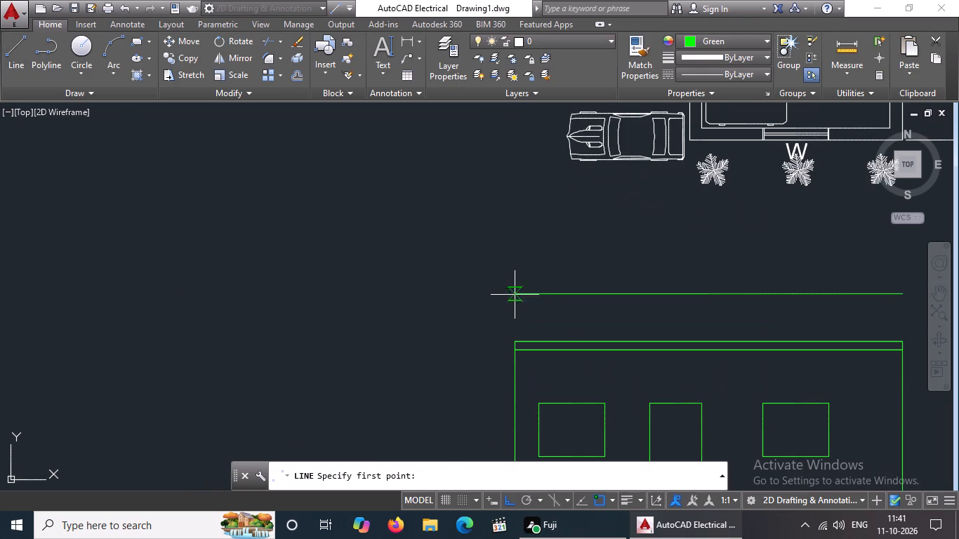
left_click(514, 343)
key("Escape")
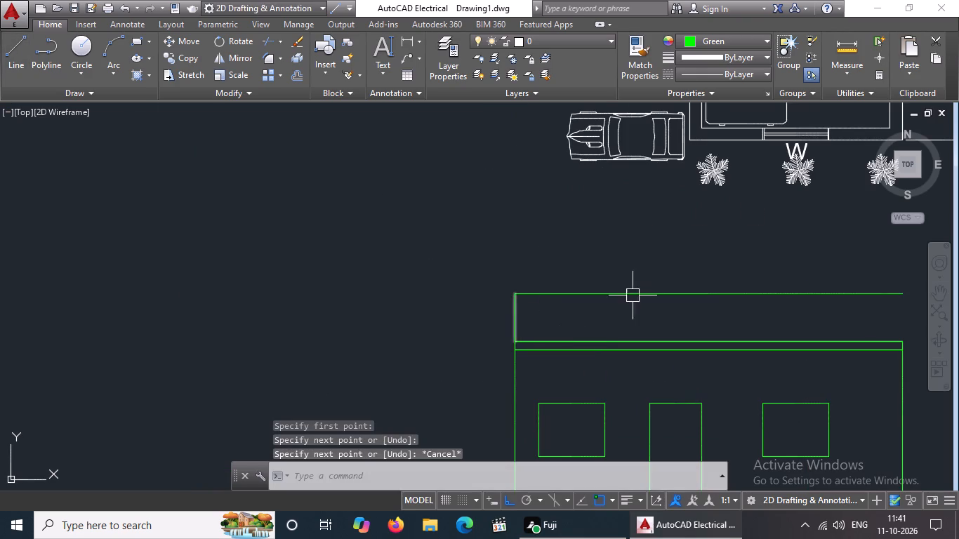
Draw a vertical line from the right end of the roof's top line down to the band's upper-right corner.
left_click(4, 57)
scroll(869, 346, "up", 1)
middle_click_drag(869, 344, 633, 281)
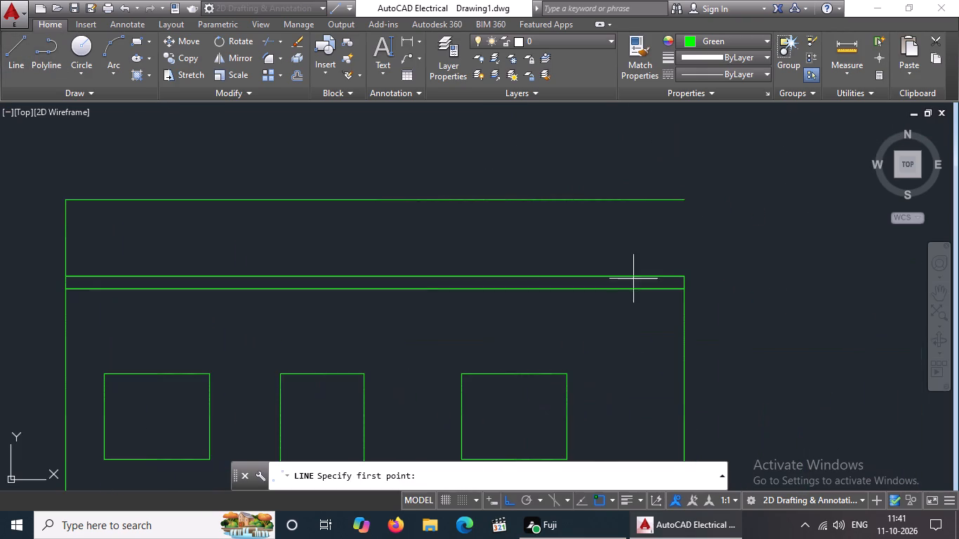
left_click(684, 199)
left_click(683, 276)
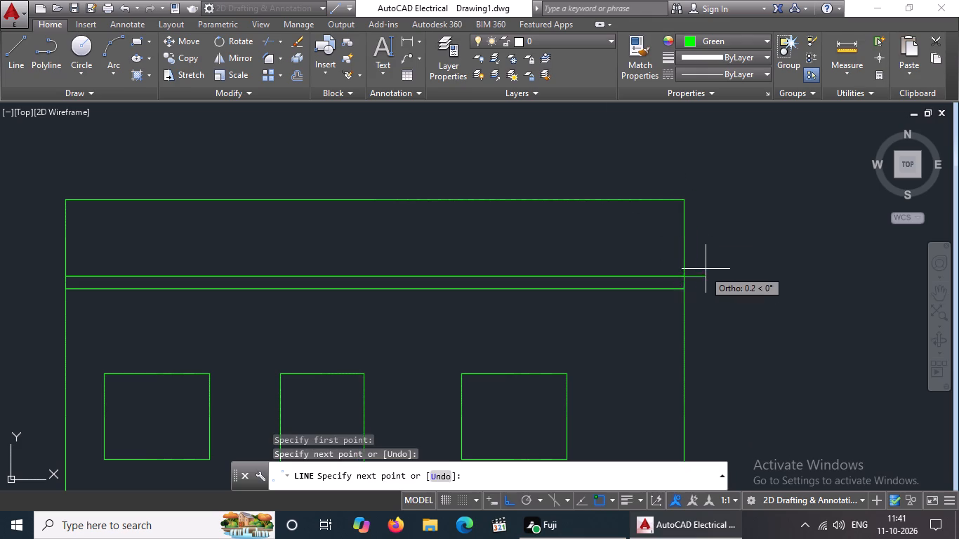
scroll(706, 269, "down", 2)
scroll(704, 361, "down", 1)
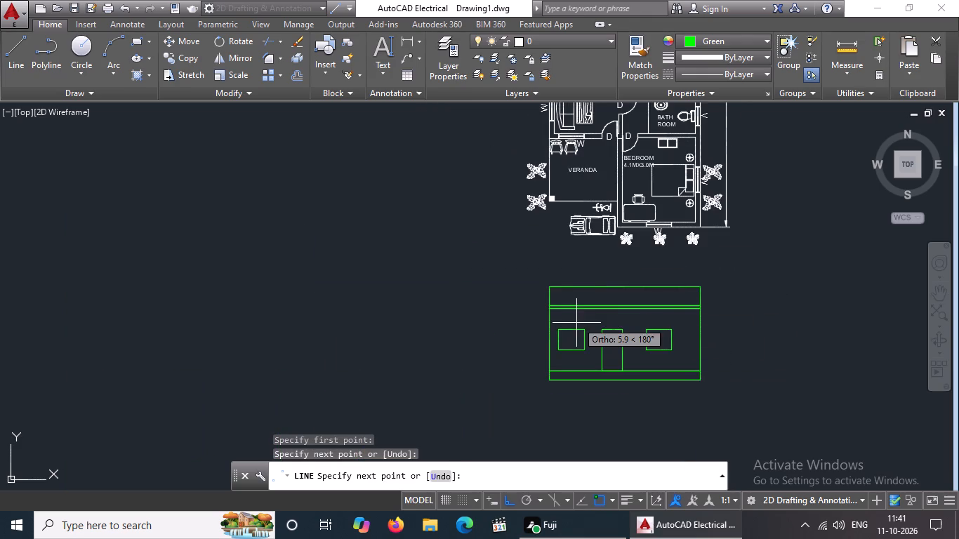
middle_click_drag(604, 253, 597, 275)
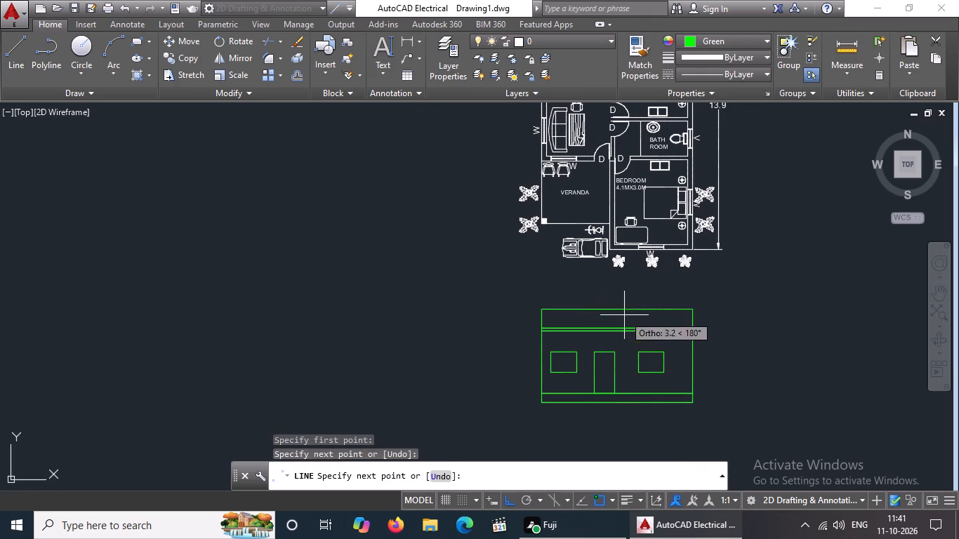
scroll(652, 366, "up", 1)
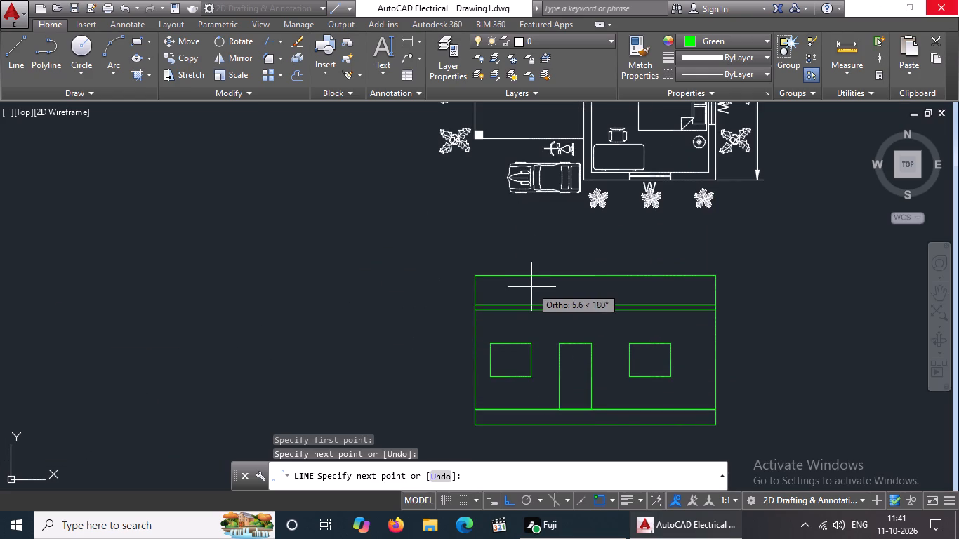
key("Escape")
key("Escape")
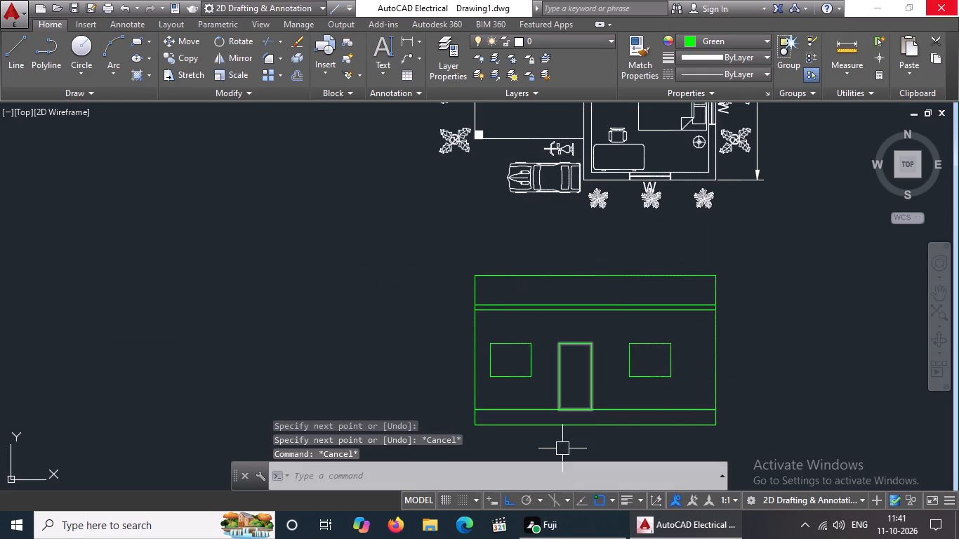
Hatch the base strip below the door with the AR-CONC pattern in green at a scale of 0.1.
scroll(610, 449, "up", 1)
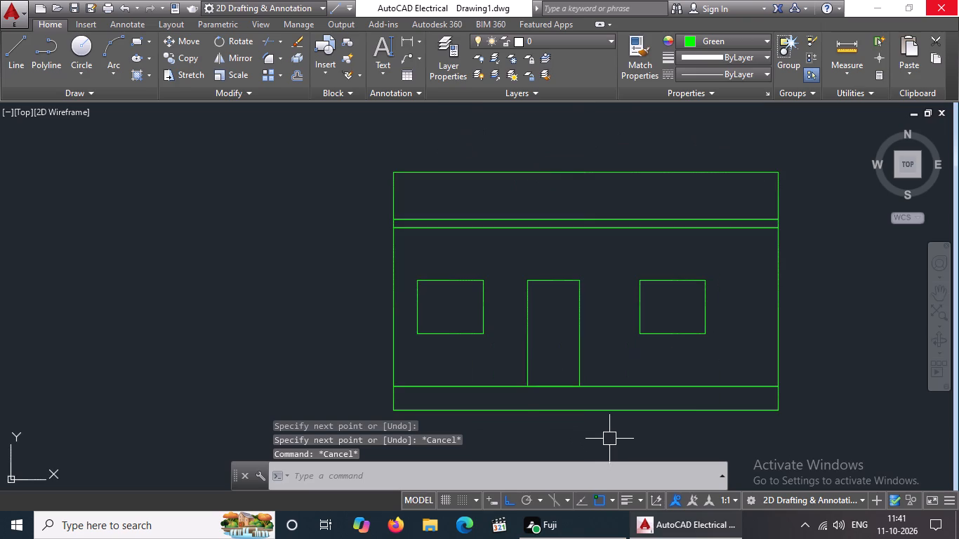
left_click(148, 83)
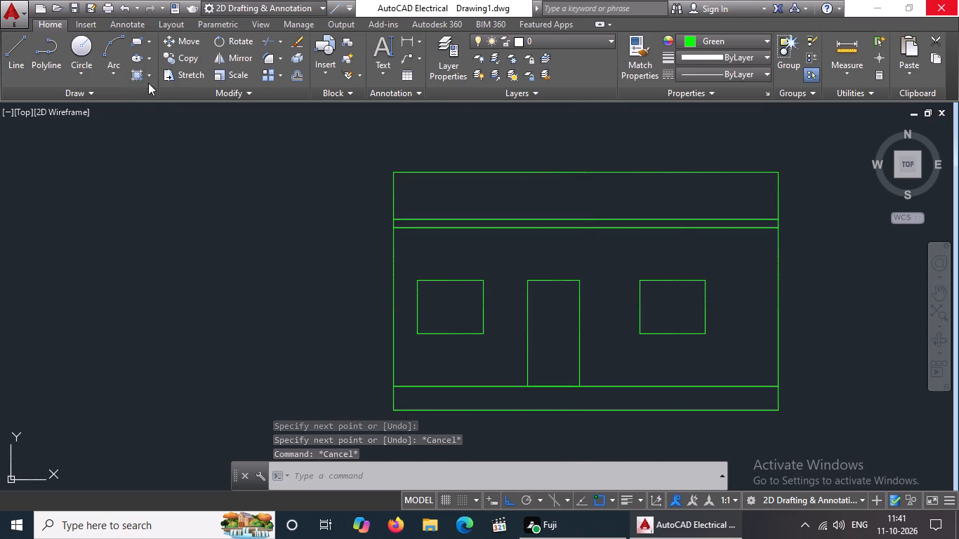
left_click(144, 72)
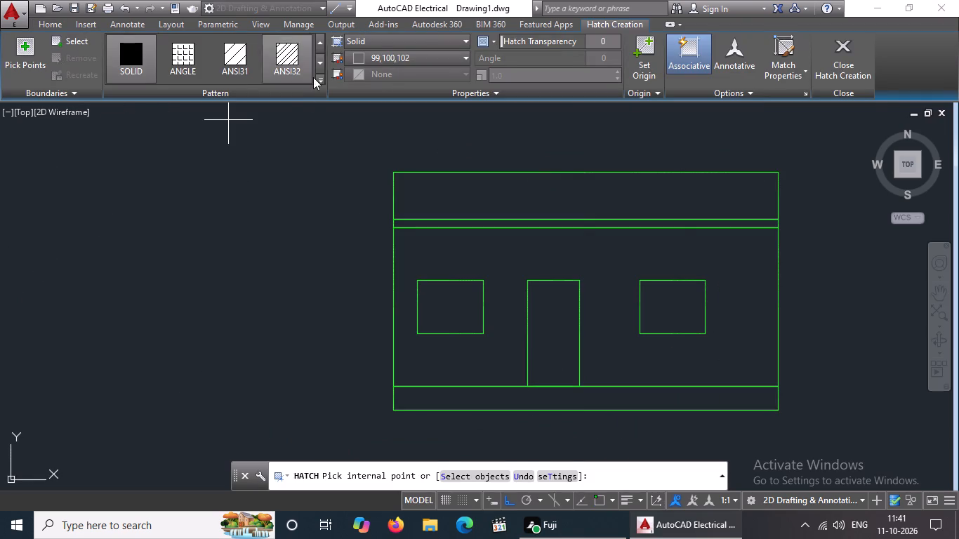
left_click(319, 76)
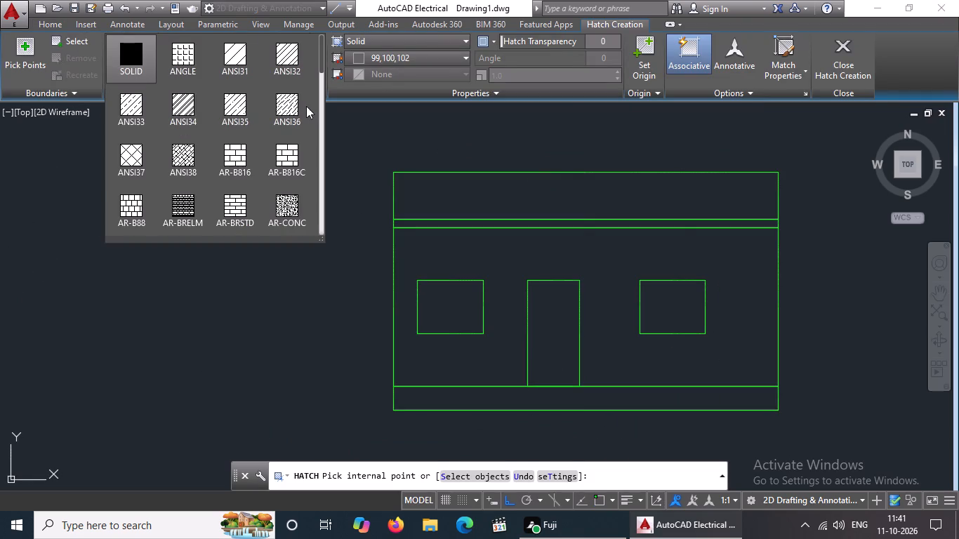
left_click(278, 213)
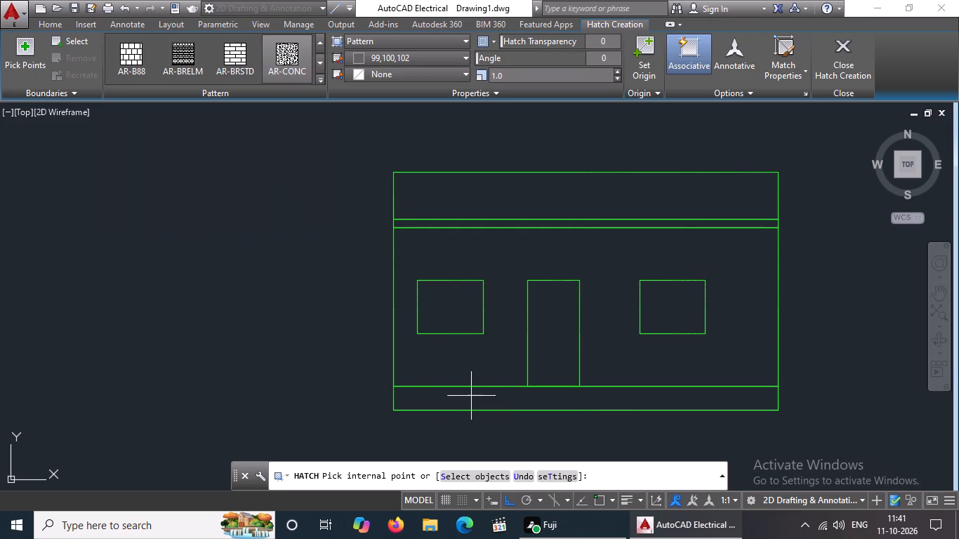
left_click(466, 53)
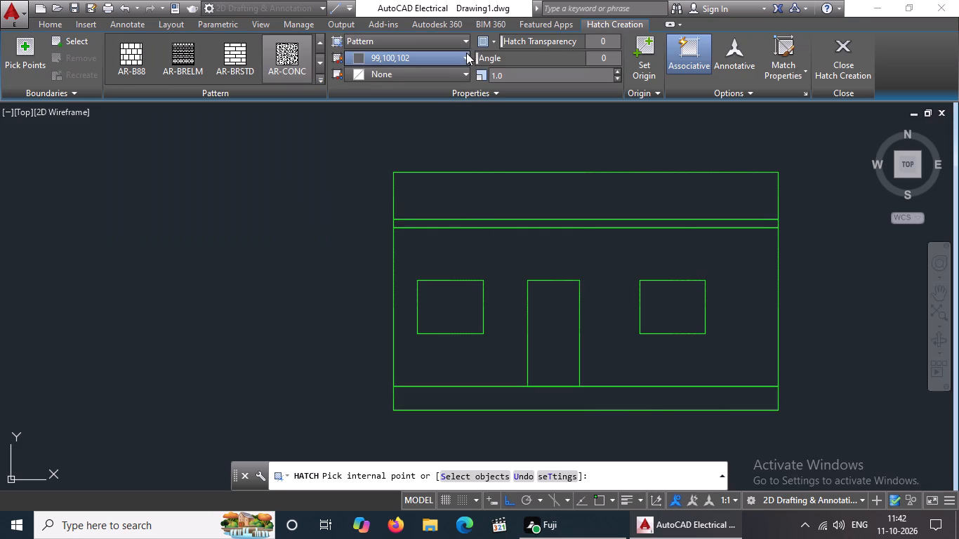
left_click(386, 215)
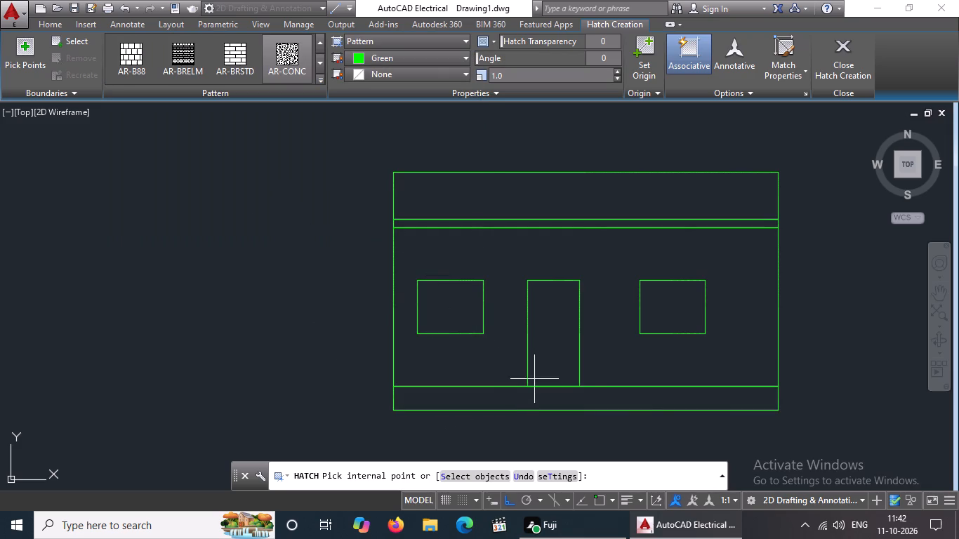
left_click(517, 400)
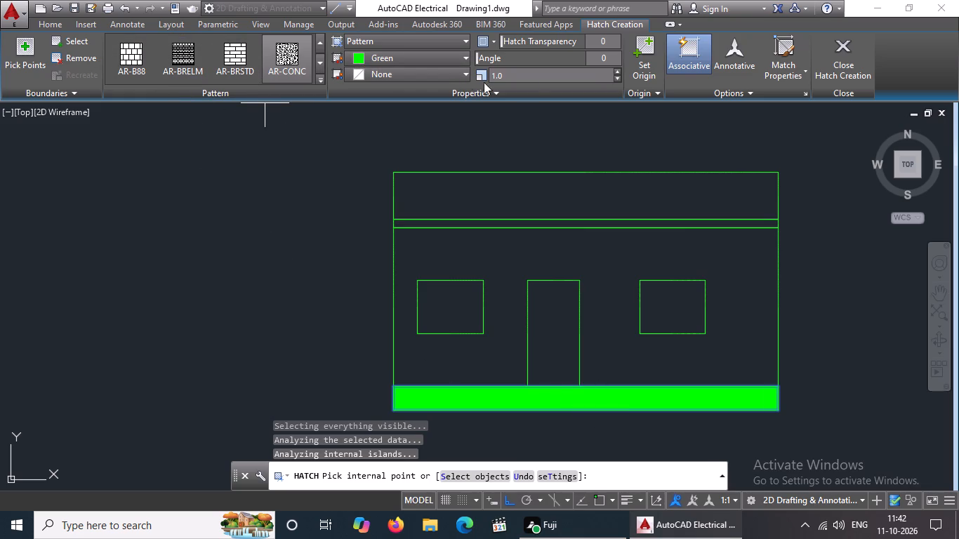
left_click(534, 76)
key("BackSpace")
key("BackSpace")
key("BackSpace")
type("0.1")
key("Return")
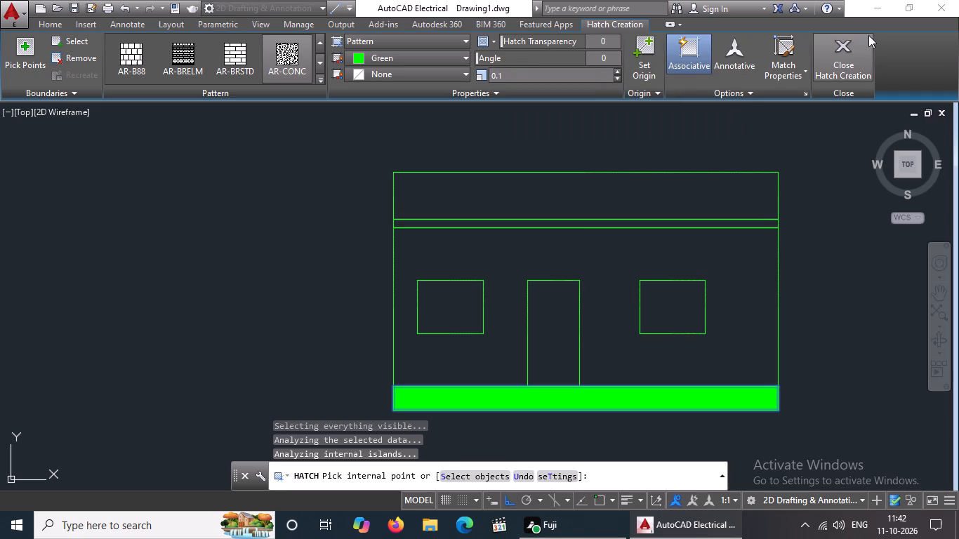
left_click(857, 53)
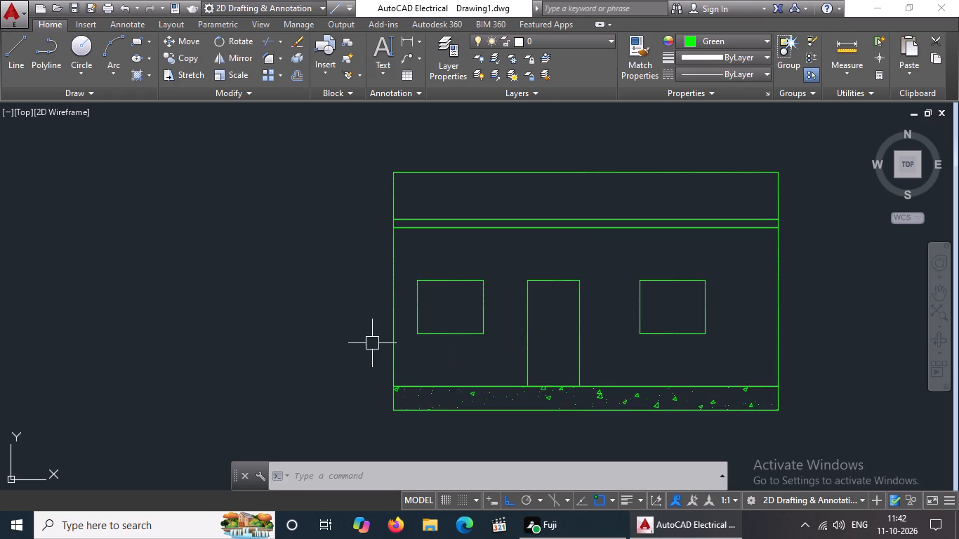
Hatch the wall around the door and windows with the AR-BRSTD brick pattern in green at a scale of 0.1.
left_click(146, 76)
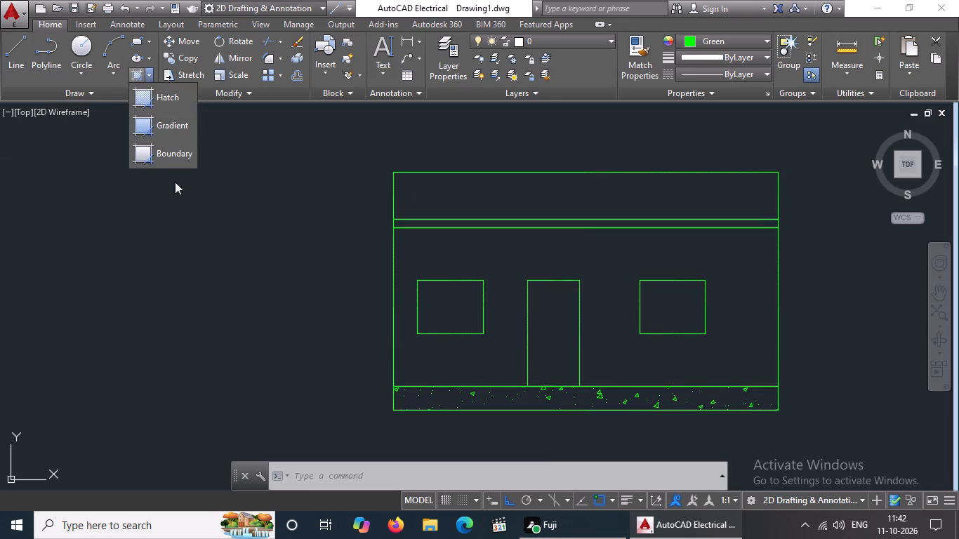
left_click(174, 105)
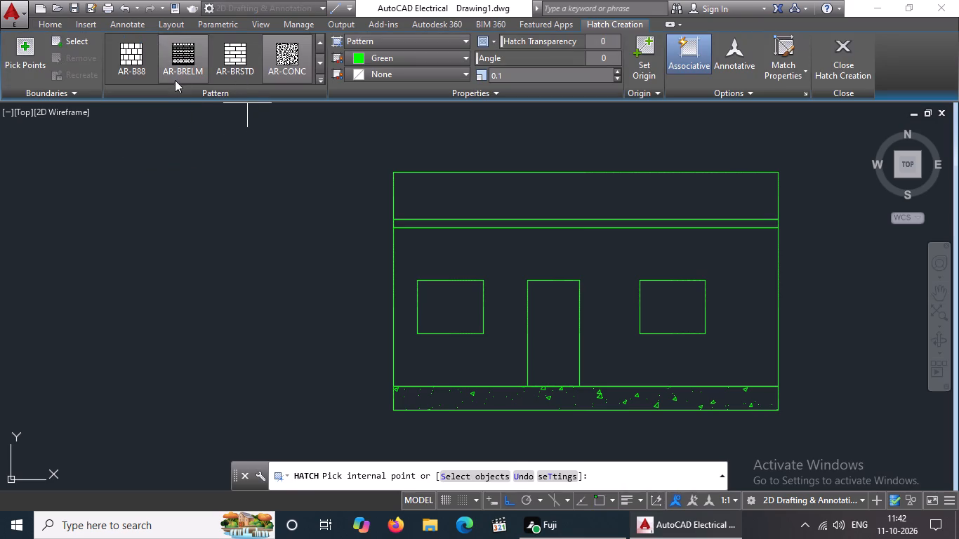
left_click(319, 61)
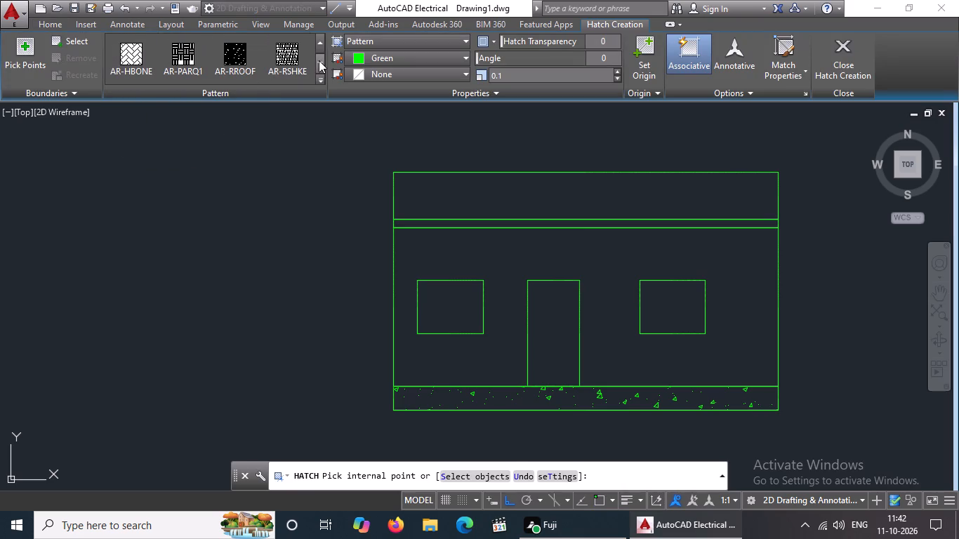
left_click(319, 60)
left_click(319, 60)
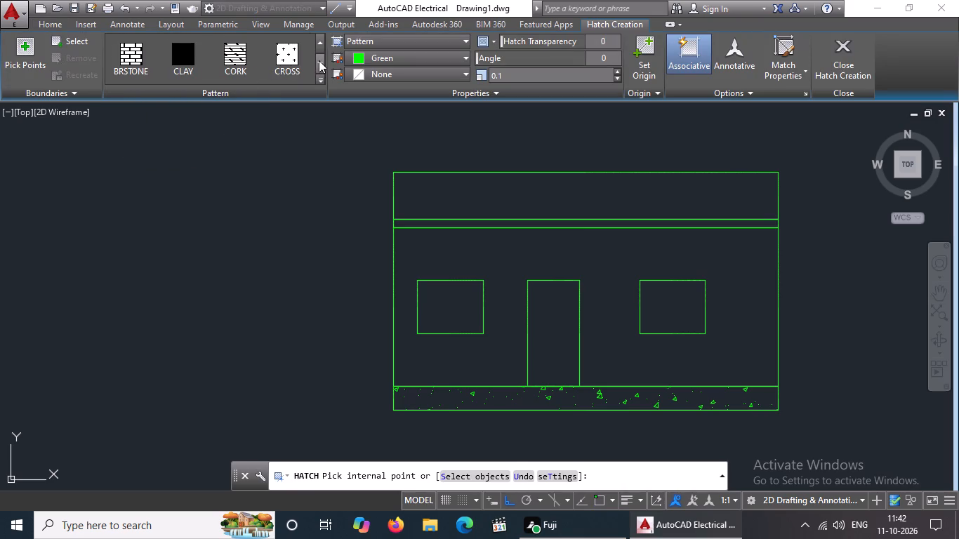
triple_click(319, 60)
triple_click(319, 60)
triple_click(319, 60)
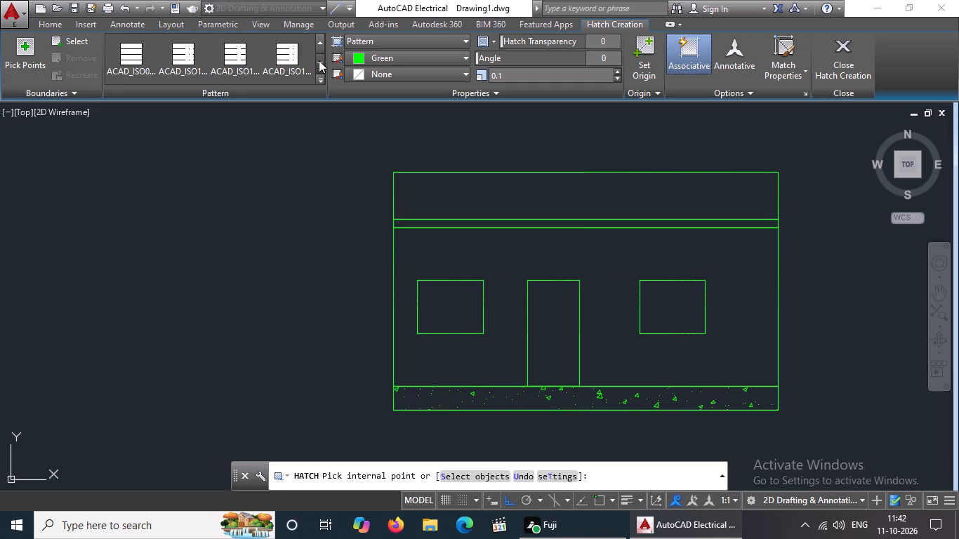
triple_click(319, 60)
triple_click(319, 60)
double_click(319, 60)
left_click(319, 60)
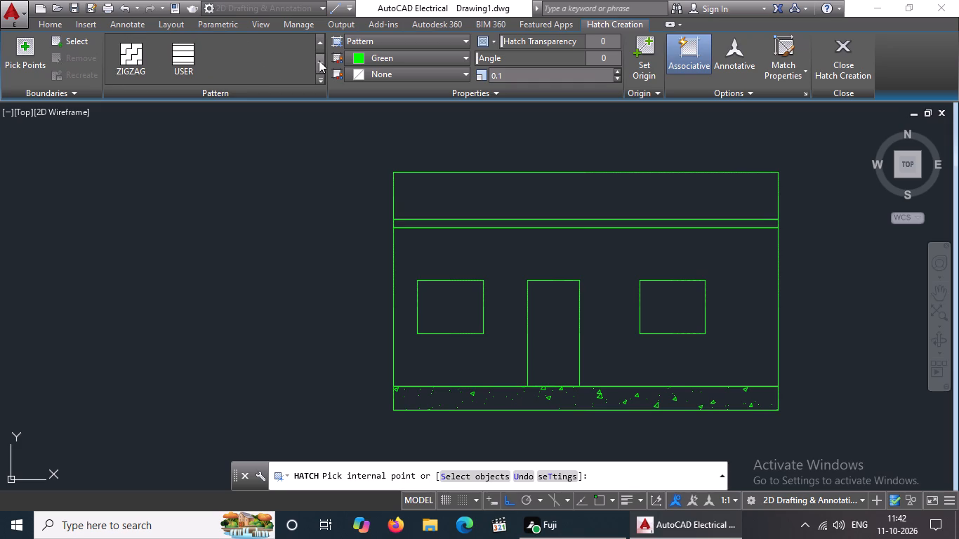
left_click(322, 40)
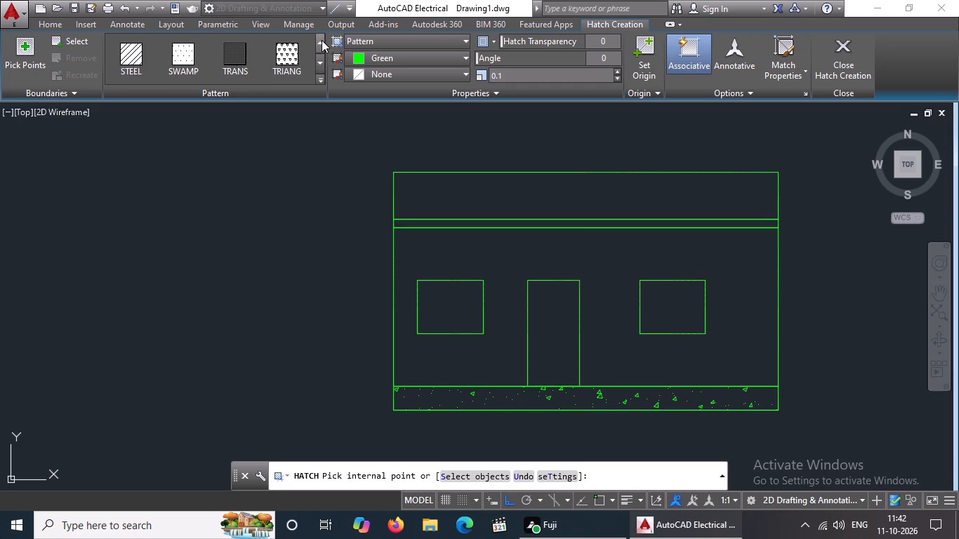
left_click(322, 40)
left_click(322, 40)
left_click(322, 39)
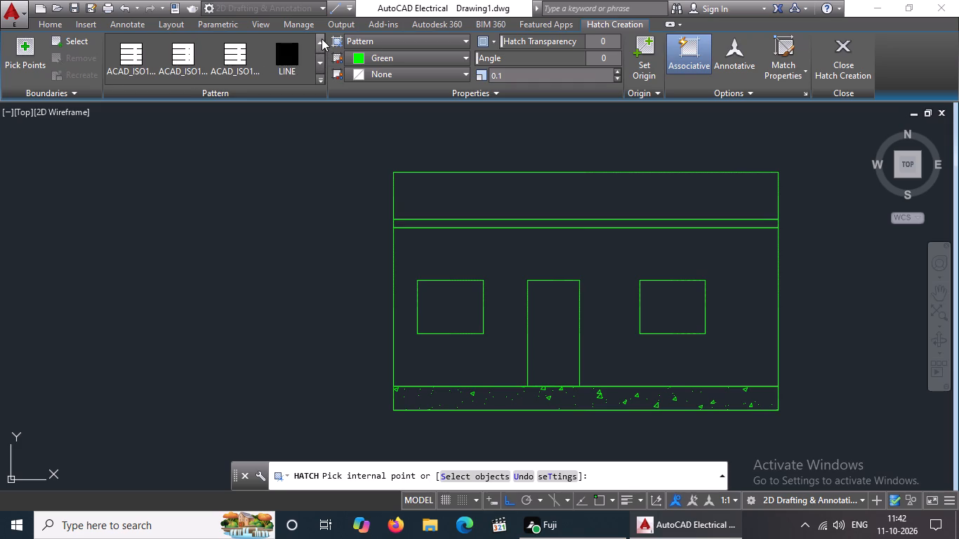
left_click(322, 39)
left_click(322, 39)
left_click(322, 37)
left_click(320, 37)
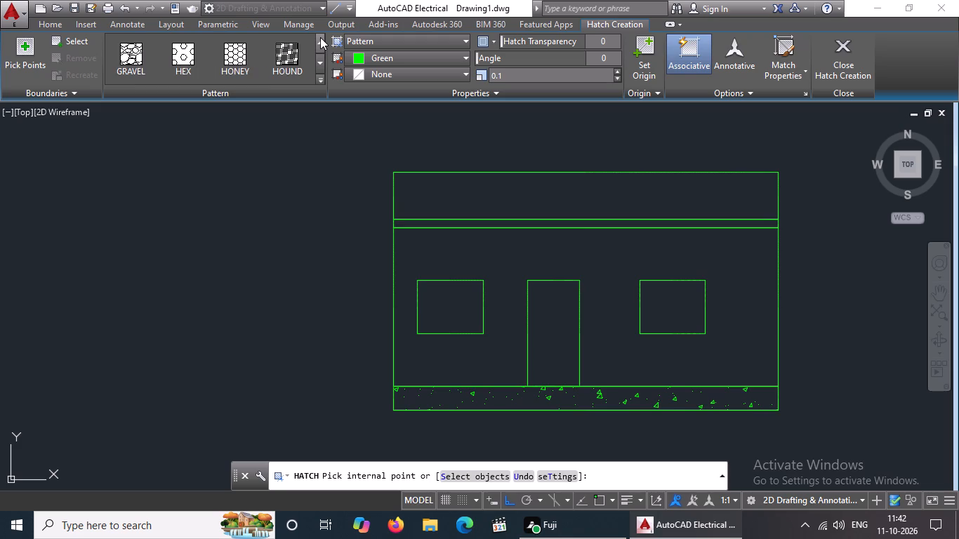
left_click(320, 37)
left_click(320, 37)
triple_click(320, 37)
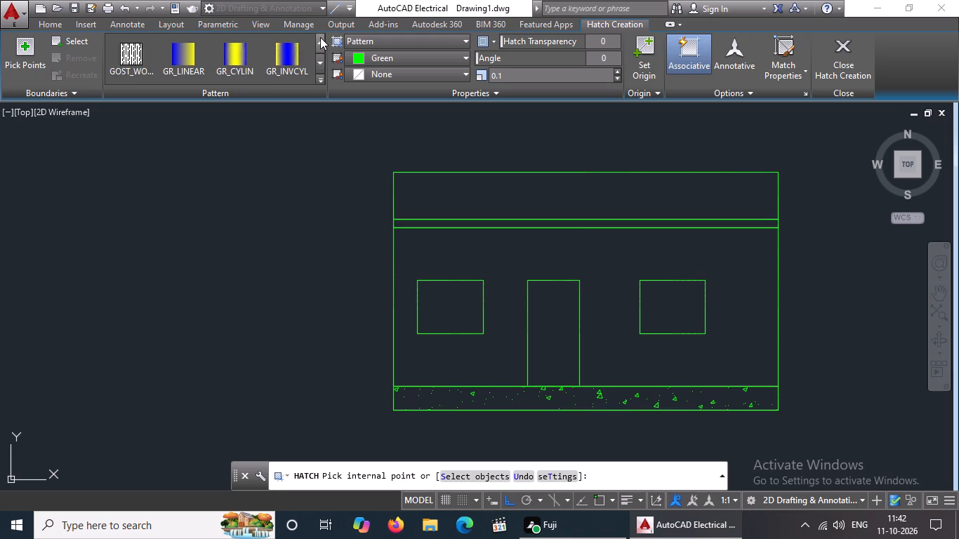
double_click(320, 37)
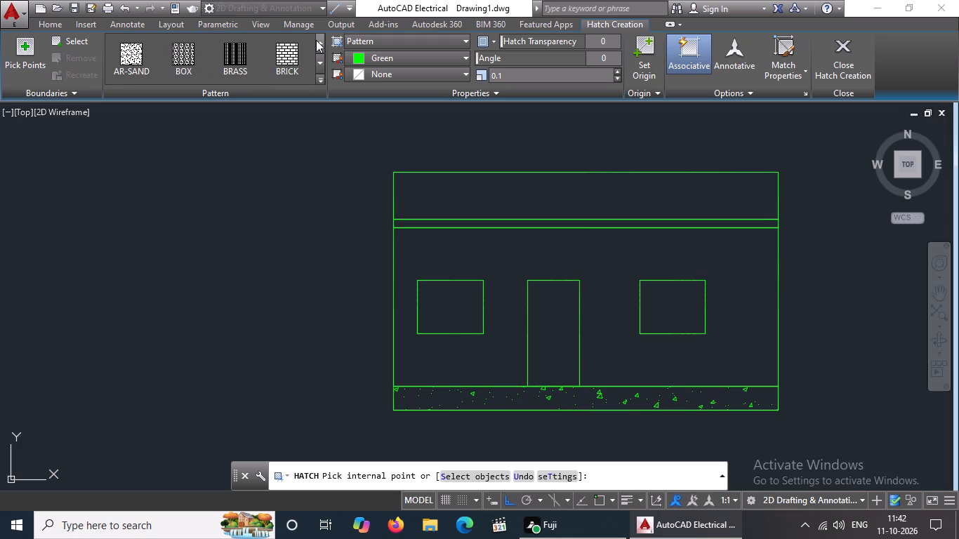
double_click(316, 40)
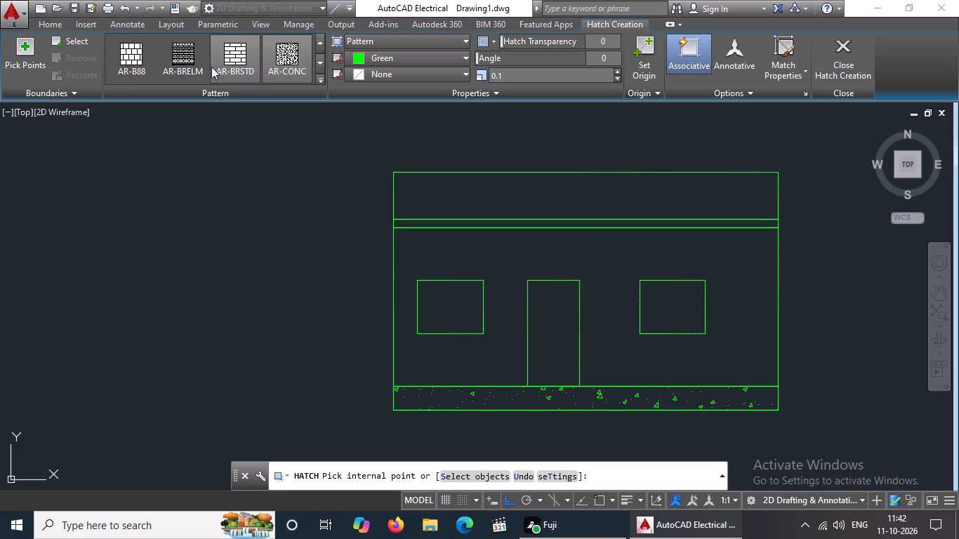
left_click(231, 59)
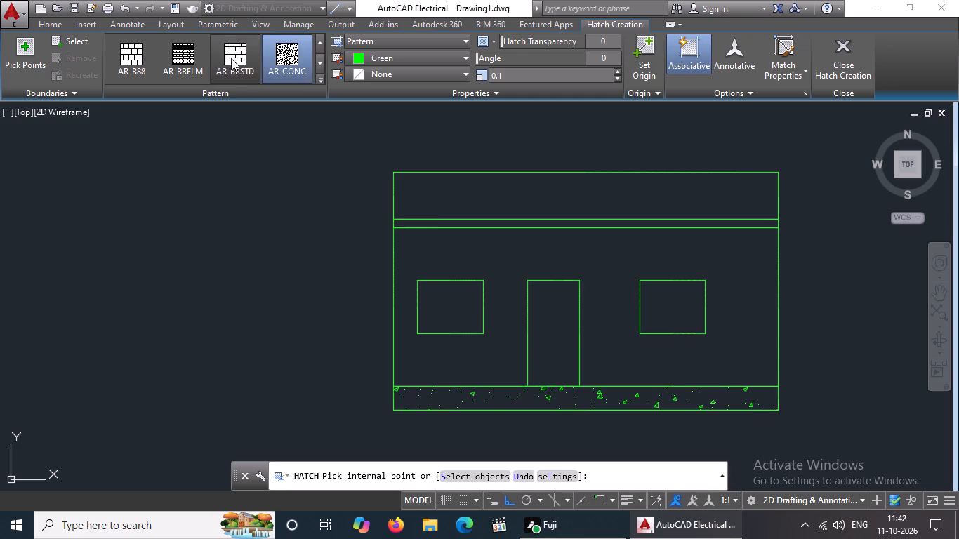
left_click(426, 253)
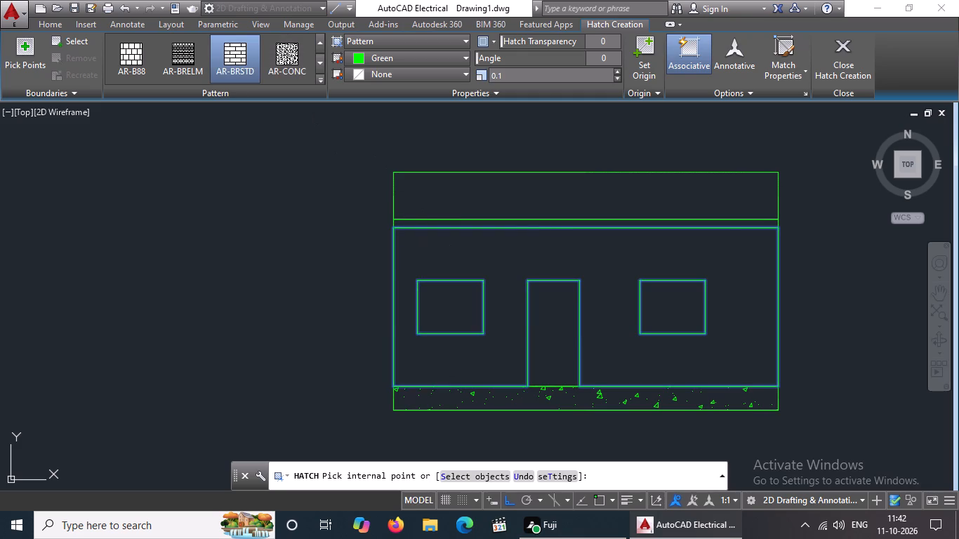
left_click(829, 65)
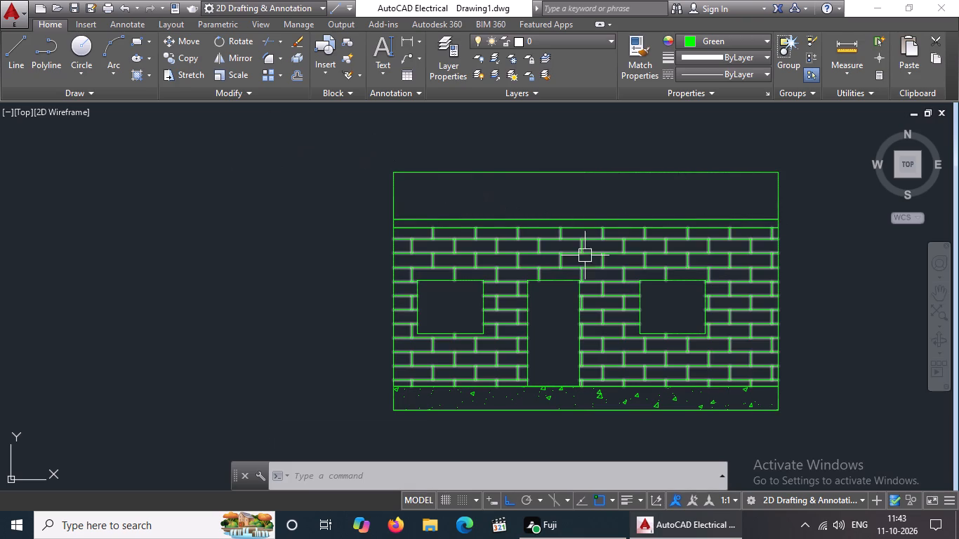
Draw a small upright rectangle inside the roof outline near its left end.
middle_click(772, 318)
scroll(772, 318, "up", 1)
scroll(763, 309, "down", 1)
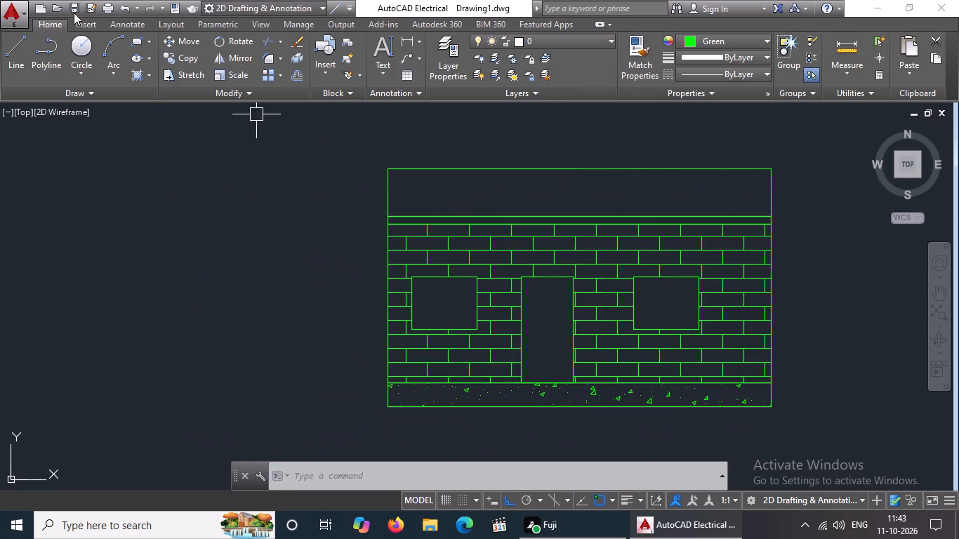
left_click(141, 43)
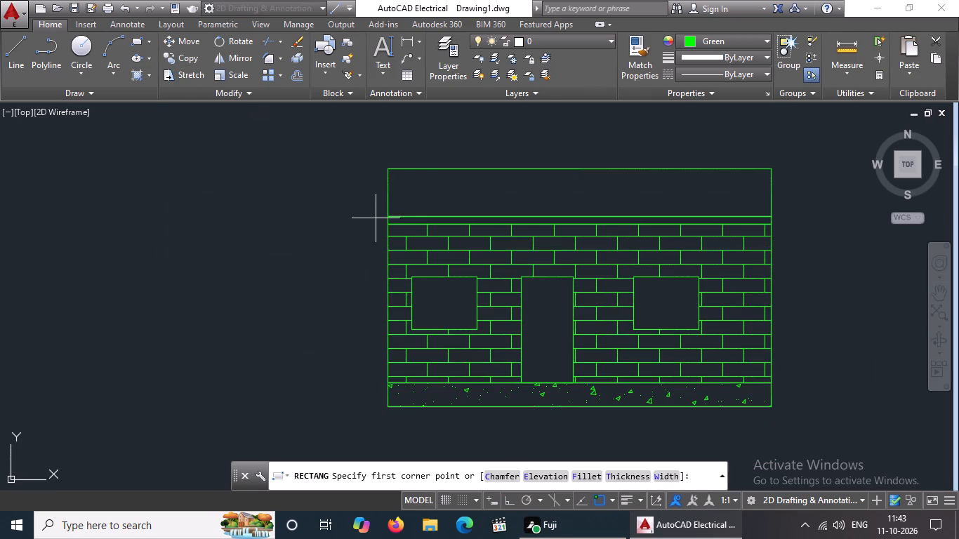
left_click(400, 185)
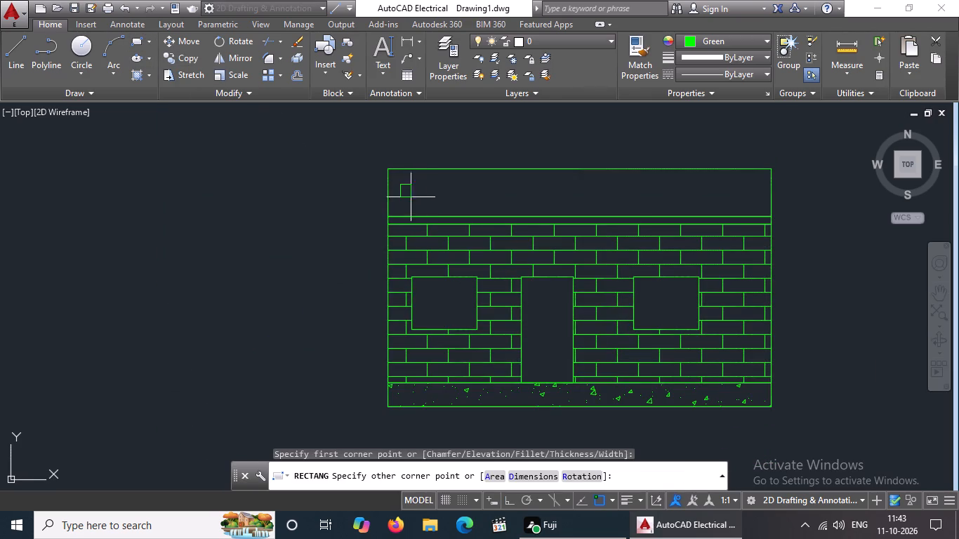
left_click(416, 204)
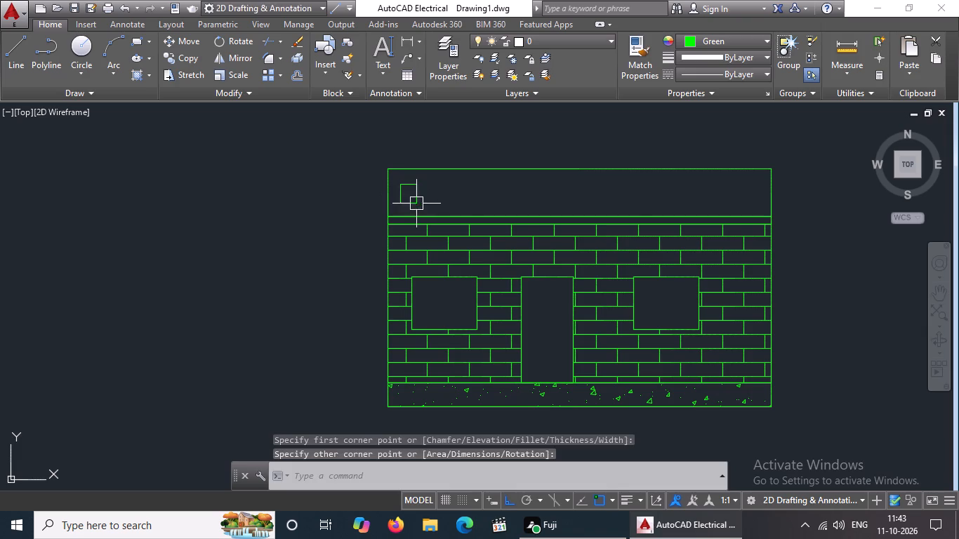
key("Escape")
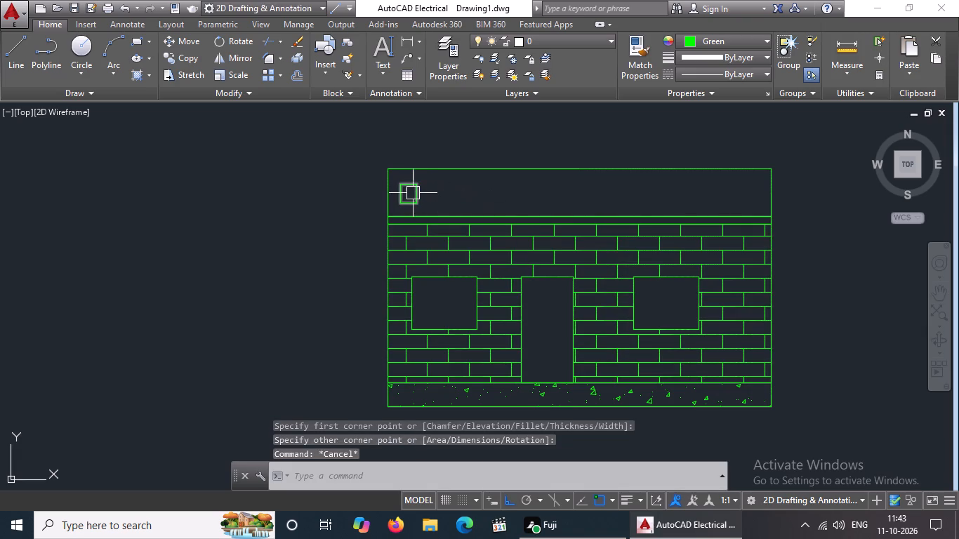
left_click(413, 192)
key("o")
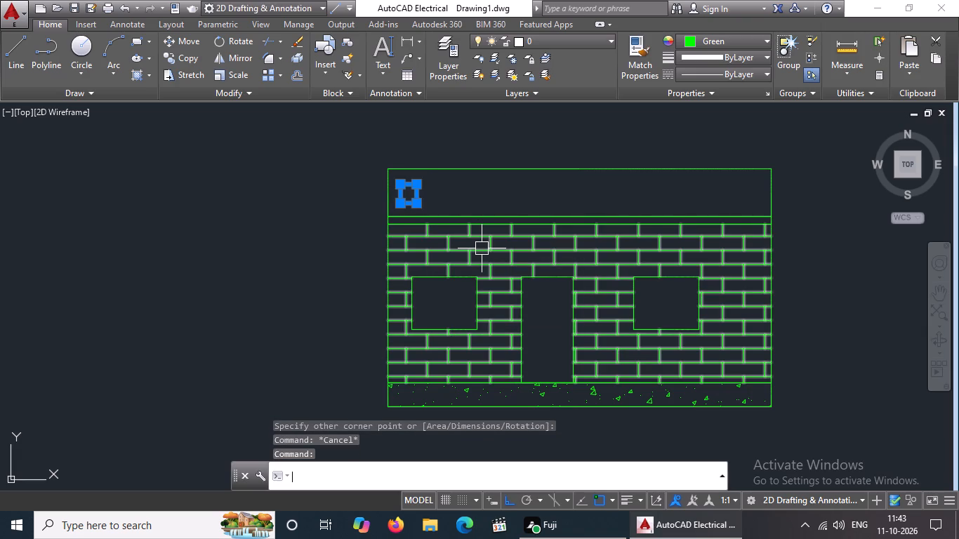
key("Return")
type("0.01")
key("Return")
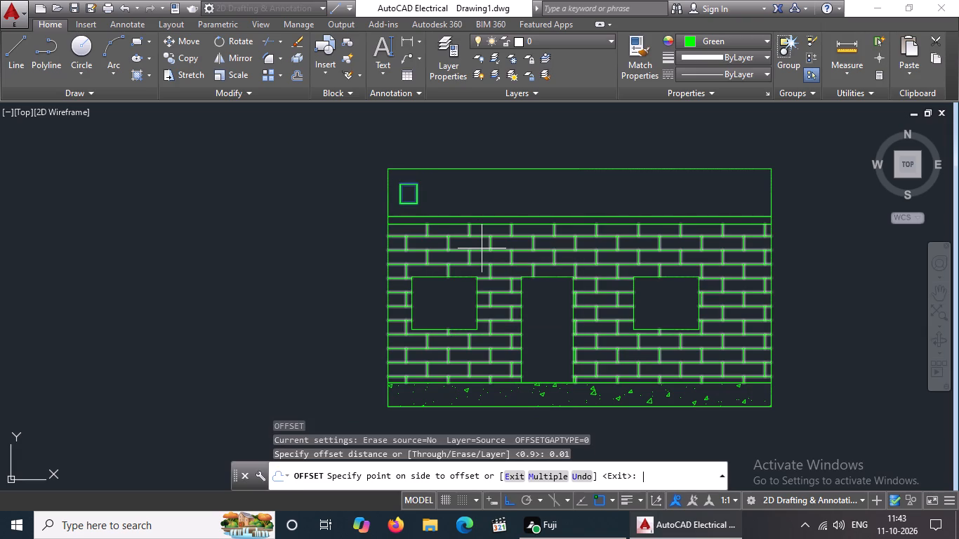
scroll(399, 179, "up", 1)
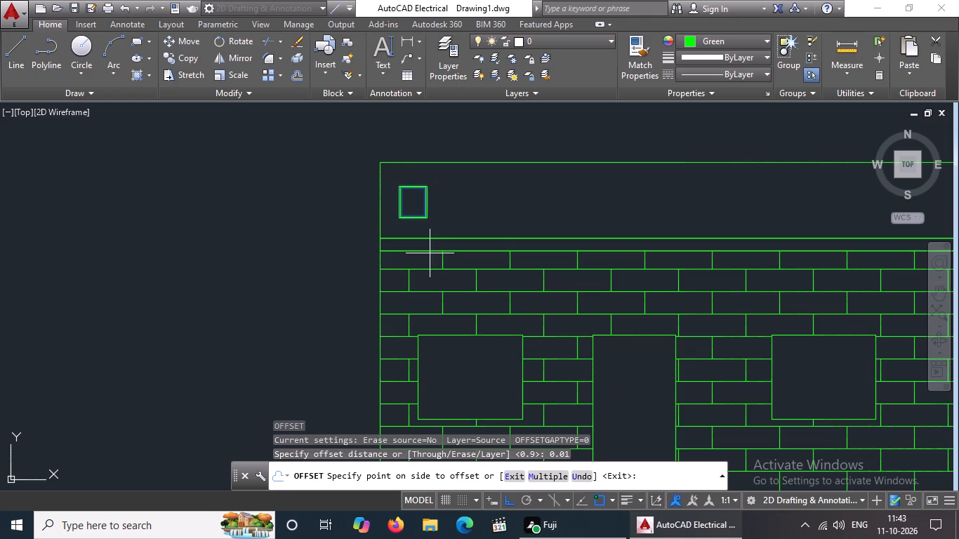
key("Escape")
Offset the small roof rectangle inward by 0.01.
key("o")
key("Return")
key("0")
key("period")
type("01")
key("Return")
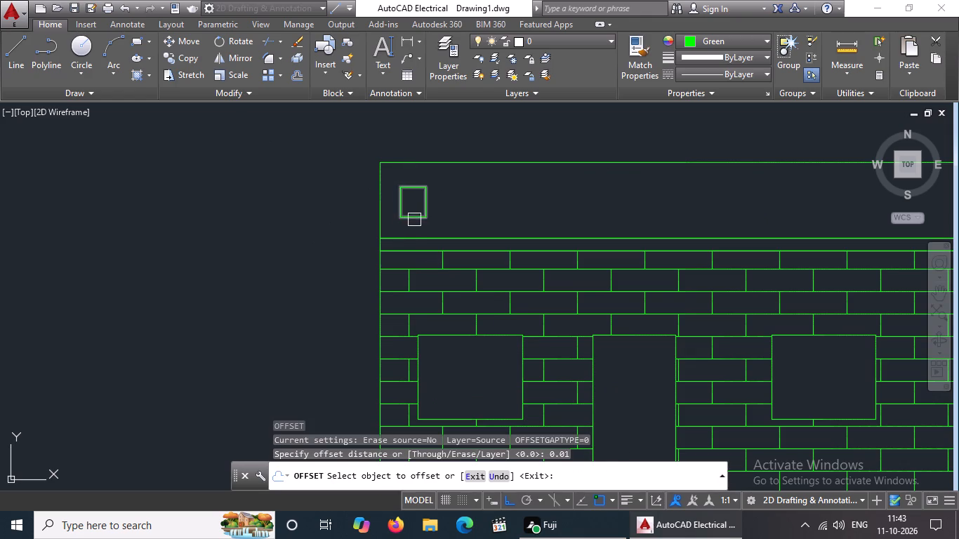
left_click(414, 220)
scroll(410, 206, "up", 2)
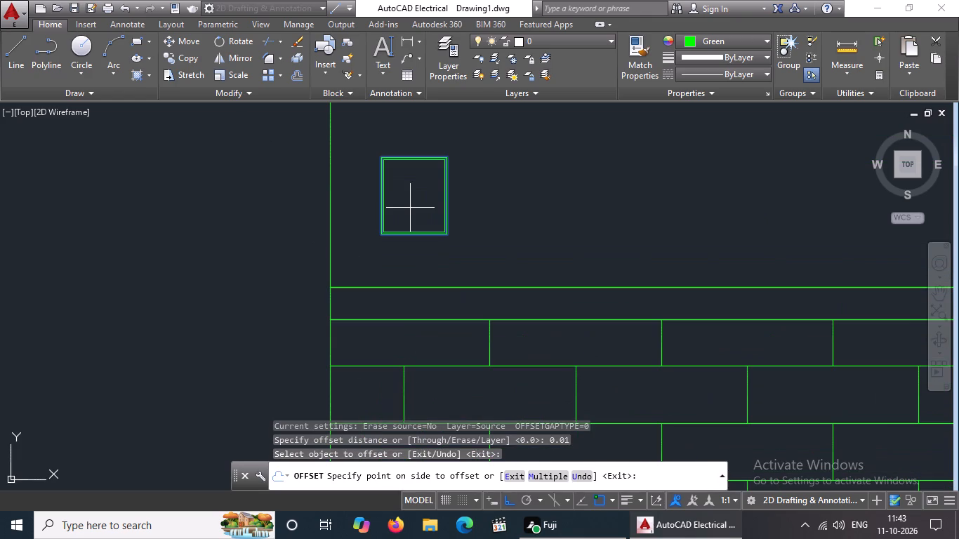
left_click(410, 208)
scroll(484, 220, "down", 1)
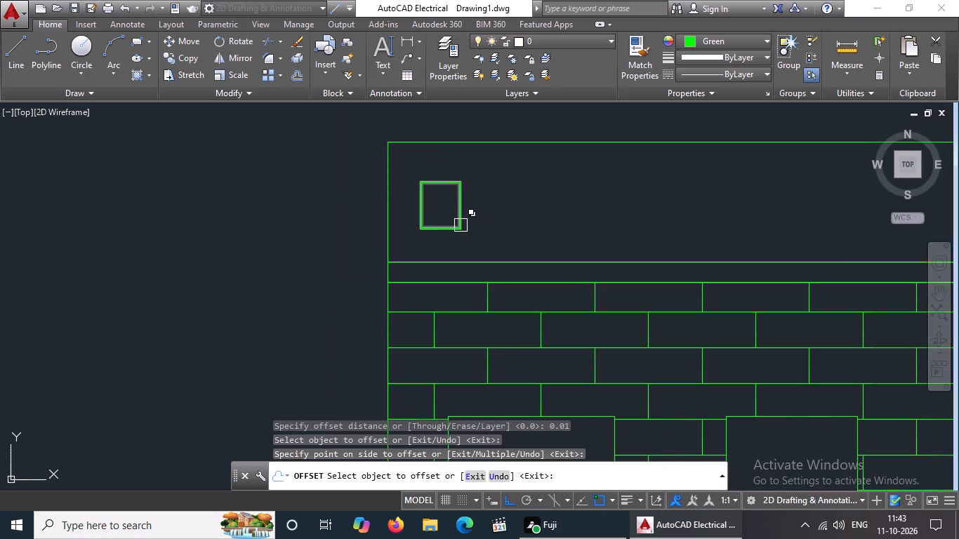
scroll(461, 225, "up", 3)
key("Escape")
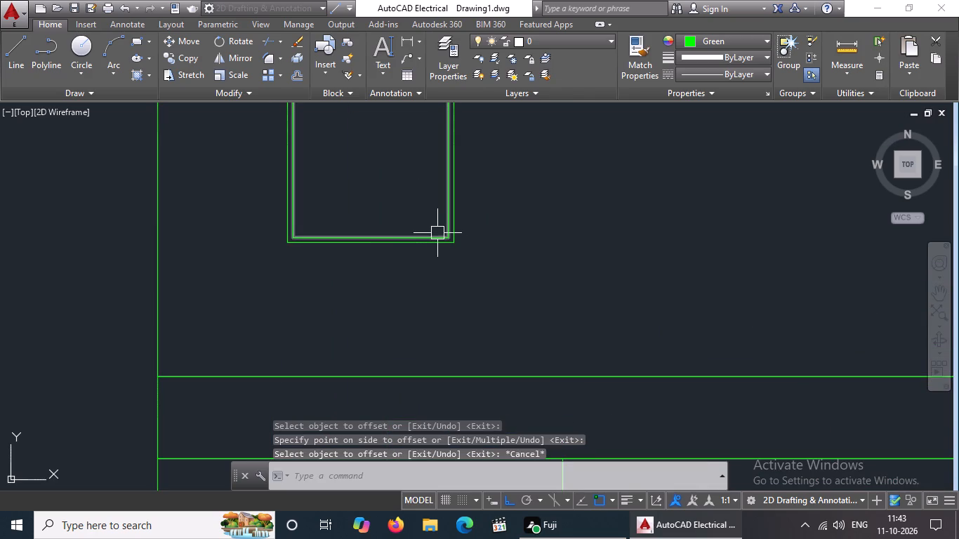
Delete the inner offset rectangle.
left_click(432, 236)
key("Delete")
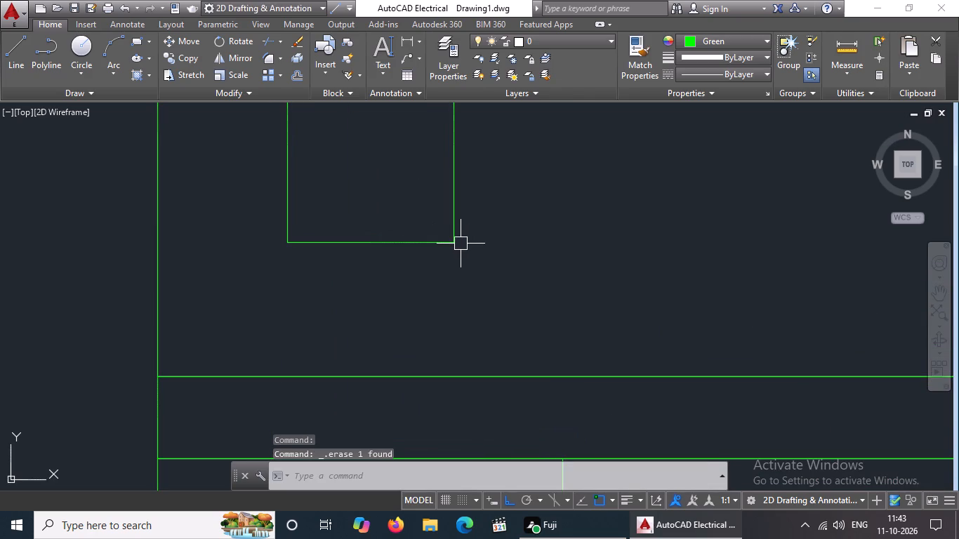
Offset the small roof rectangle inward by 0.02 to form a double outline.
key("o")
key("Return")
key("0")
key("period")
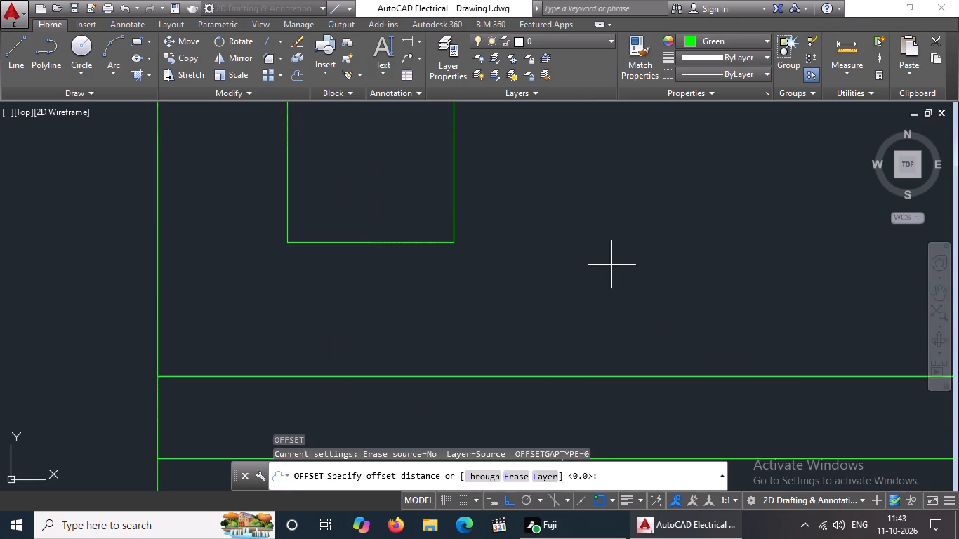
type("02")
key("Return")
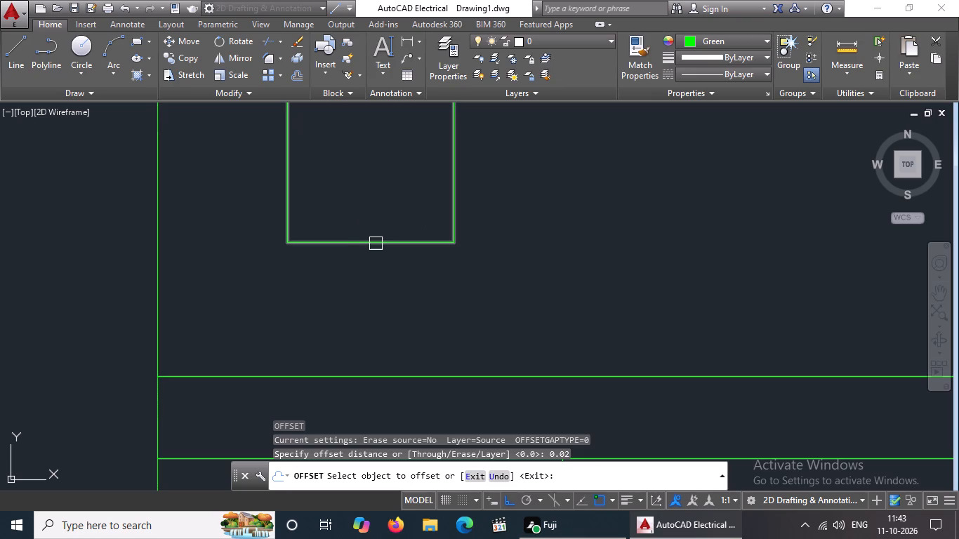
left_click(377, 241)
left_click(383, 192)
scroll(383, 192, "down", 3)
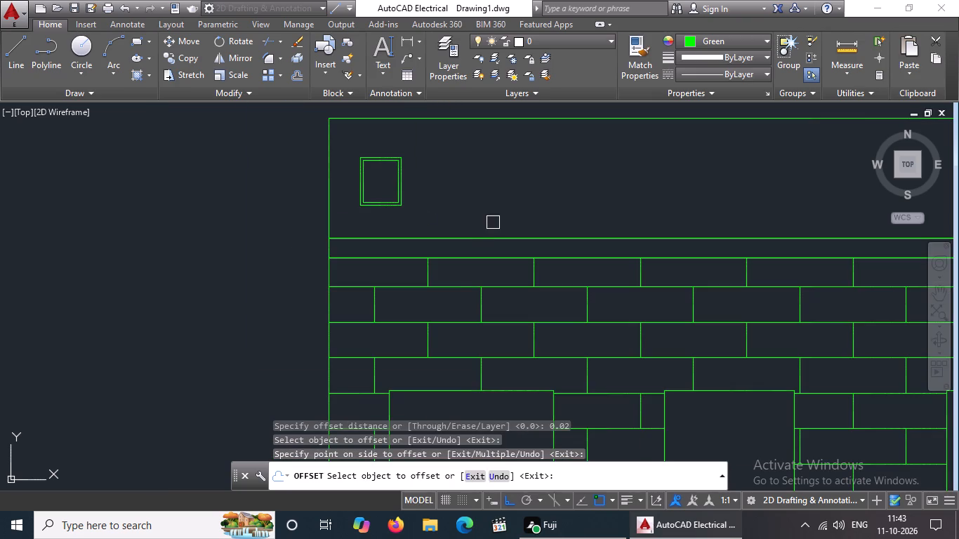
key("Escape")
Copy the small double rectangle horizontally along the roof towards its right end at distances 1, 2, 3, 4, 5, 6 and 7.
left_click(336, 140)
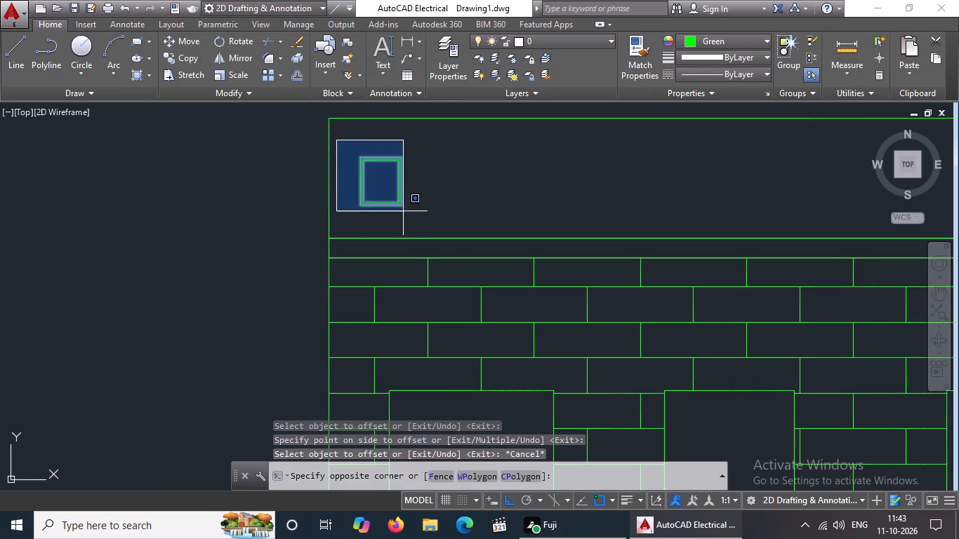
left_click(418, 220)
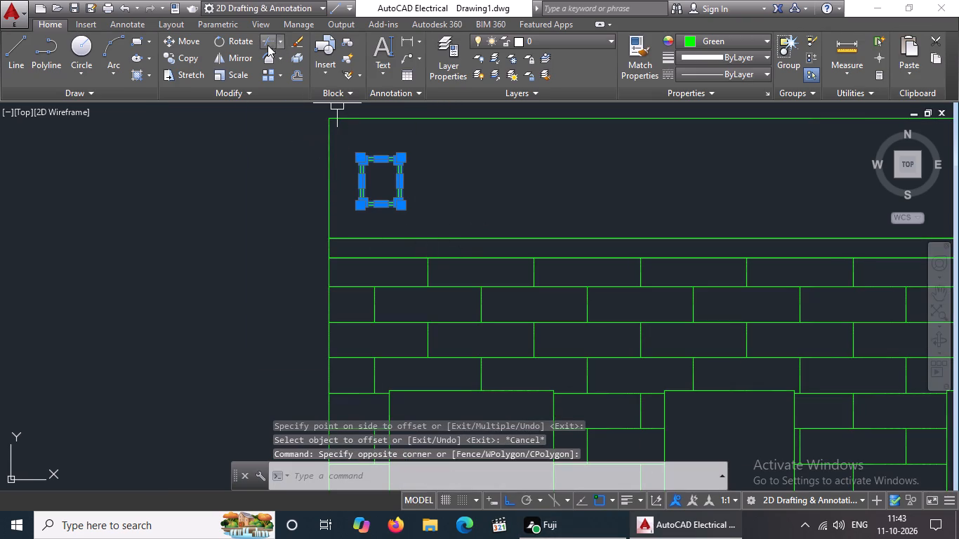
left_click(191, 55)
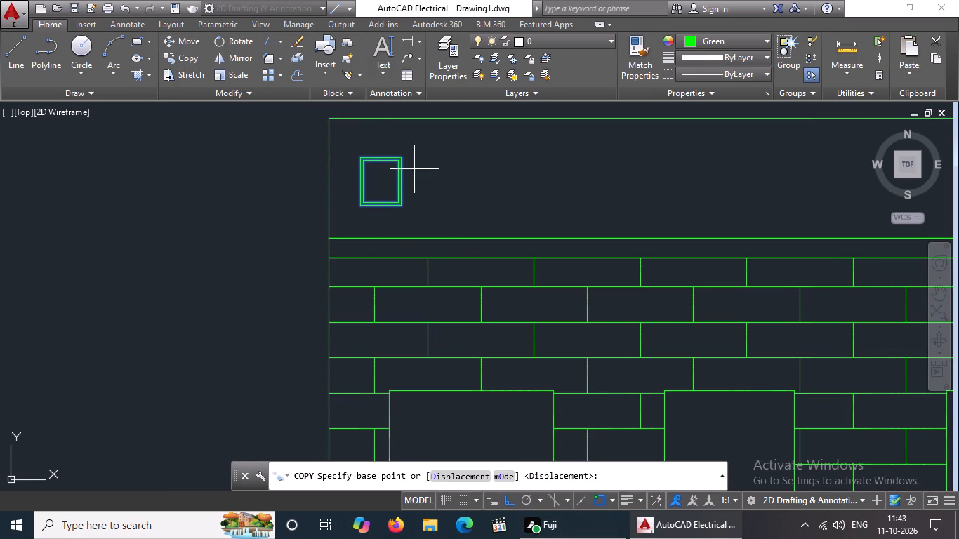
left_click(400, 160)
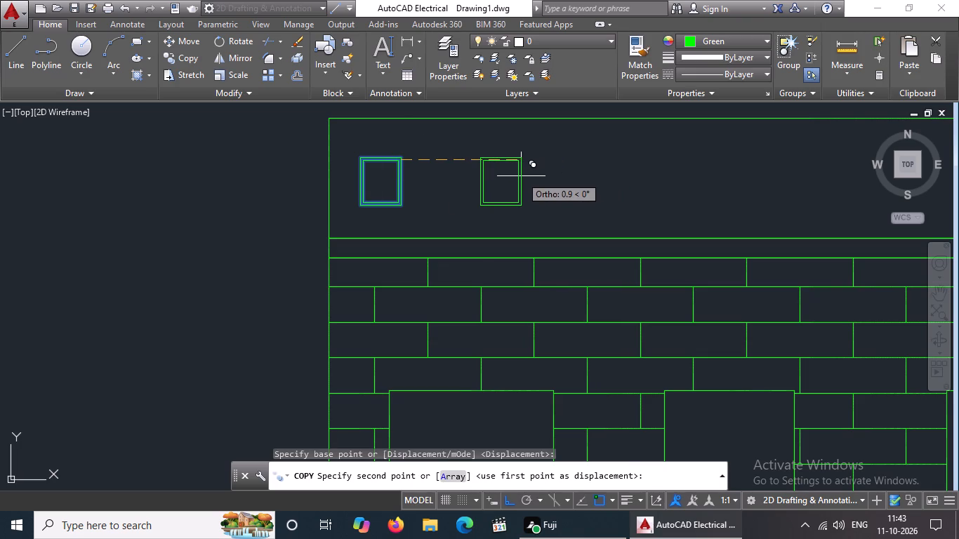
key("1")
key("Return")
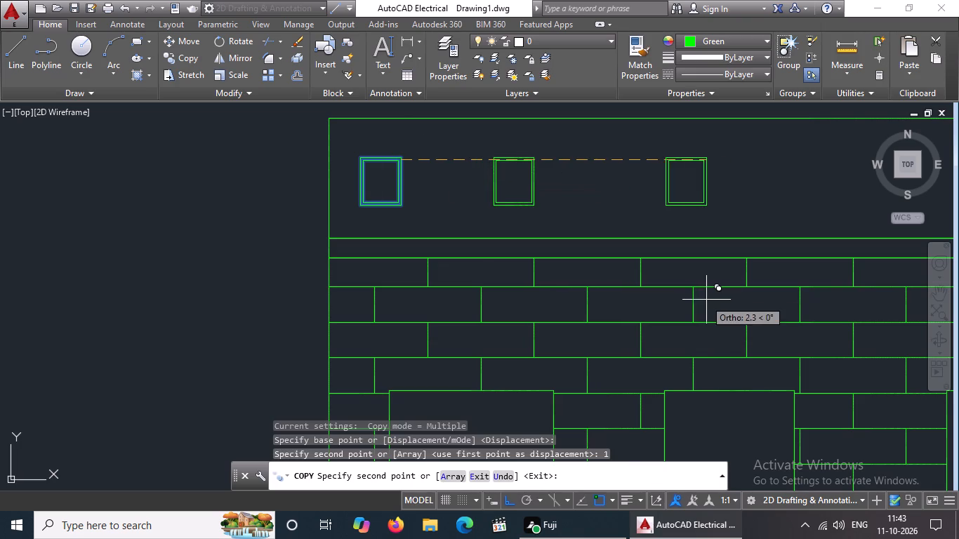
key("1")
key("Return")
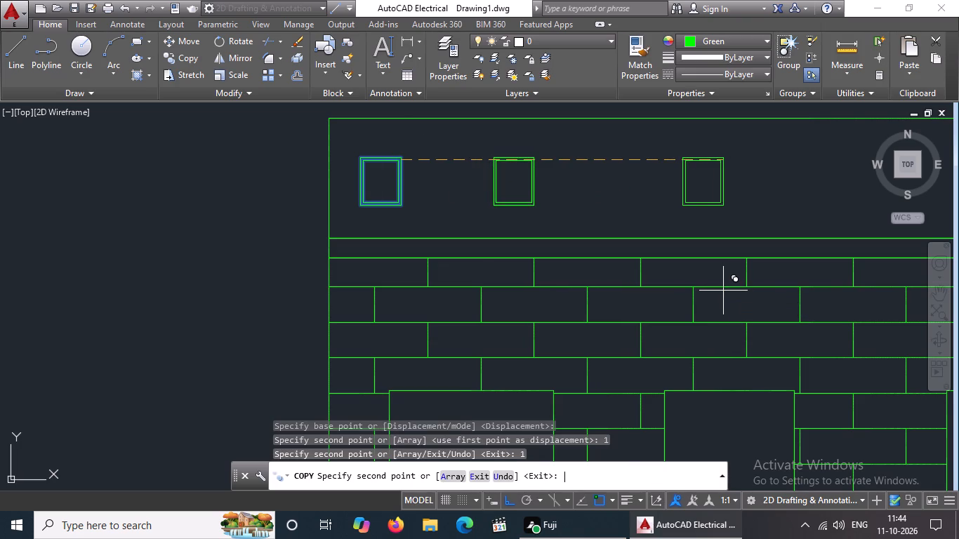
scroll(696, 297, "down", 2)
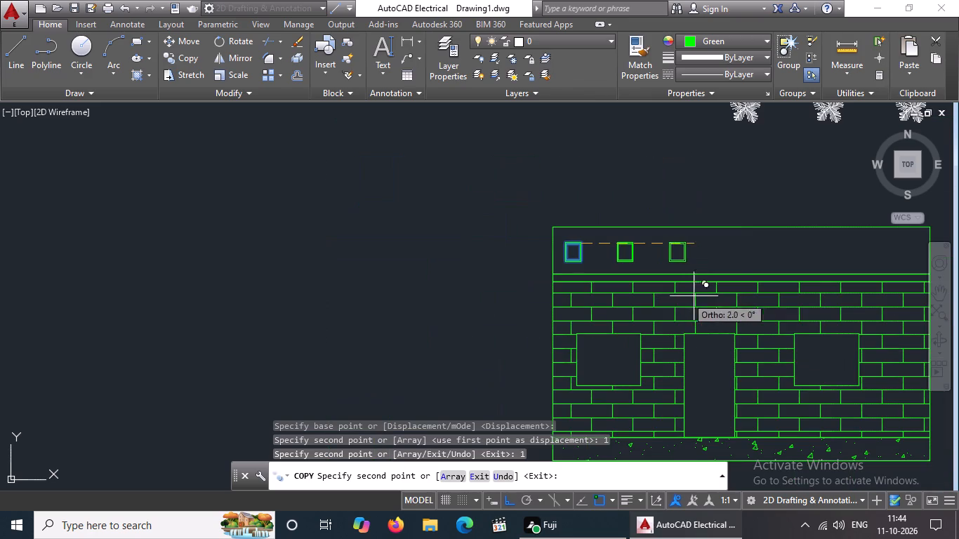
key("2")
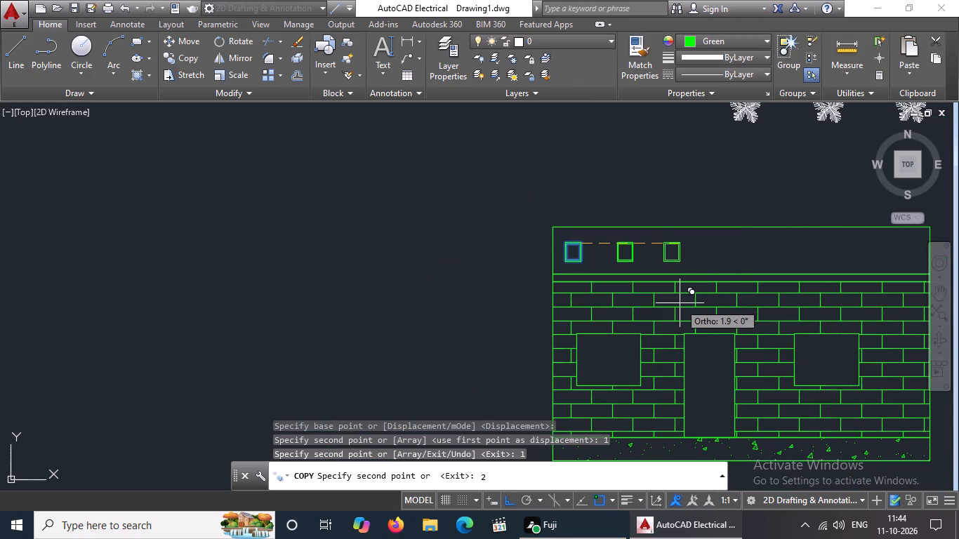
key("Return")
key("3")
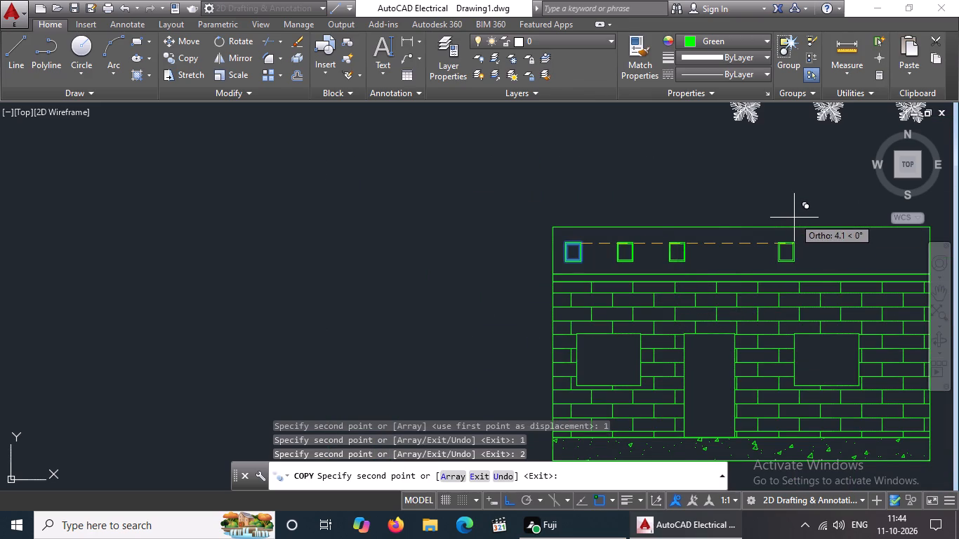
key("Return")
key("4")
key("Return")
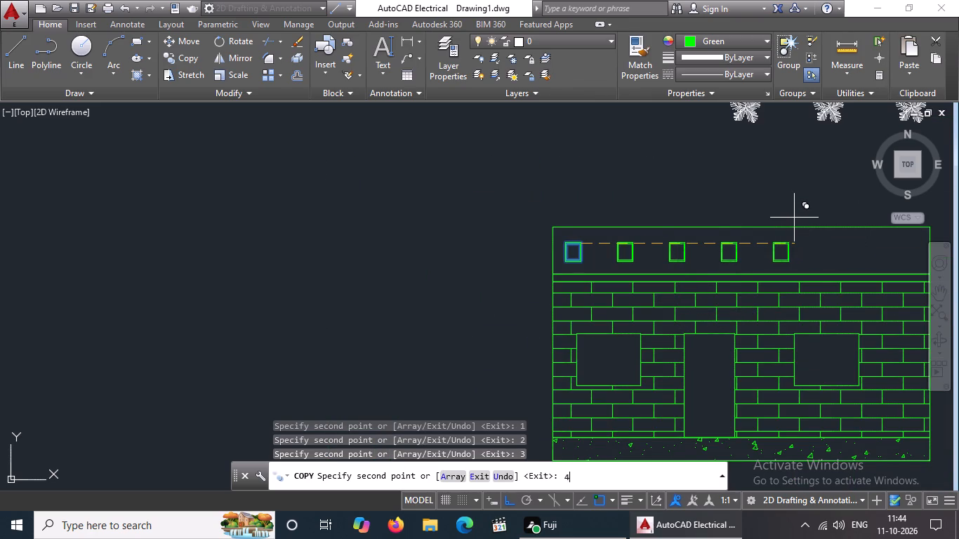
key("5")
key("Return")
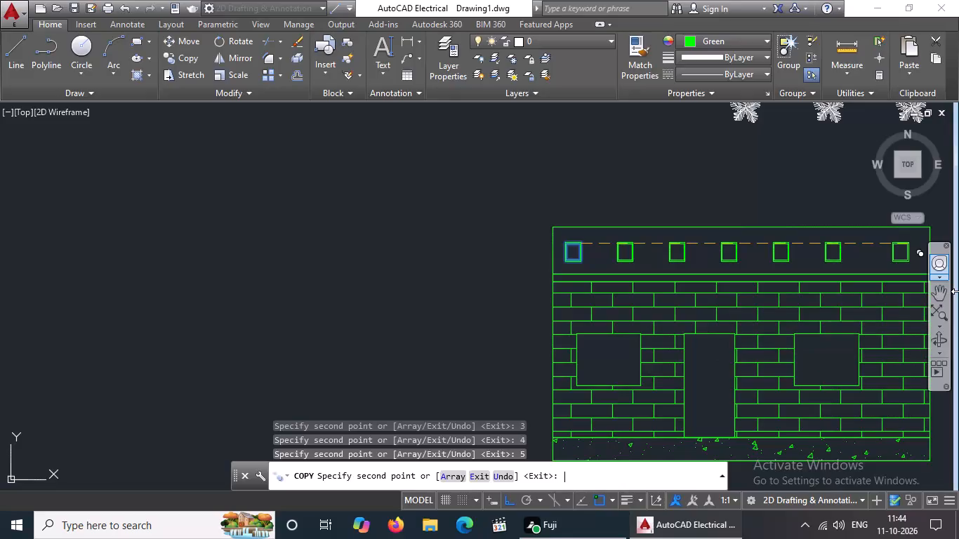
key("6")
key("Return")
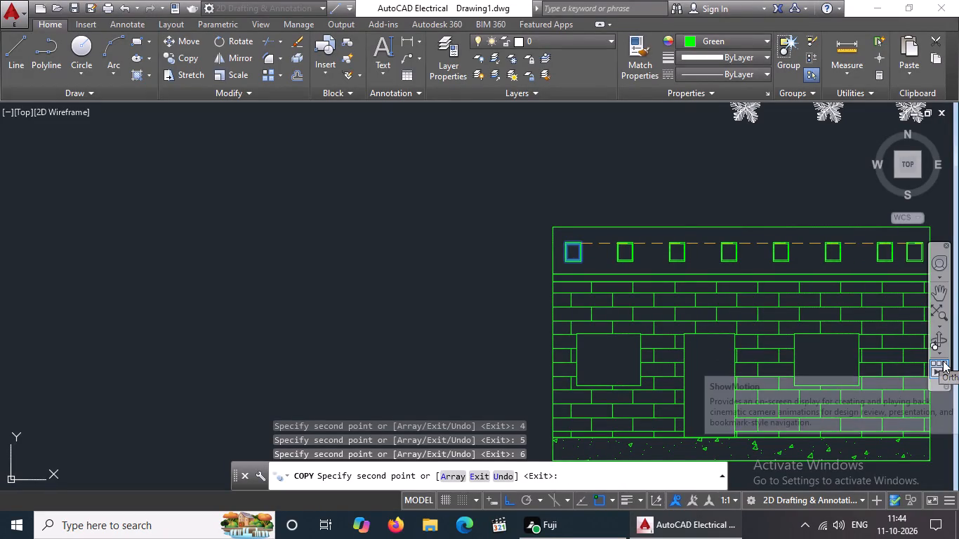
key("7")
key("Return")
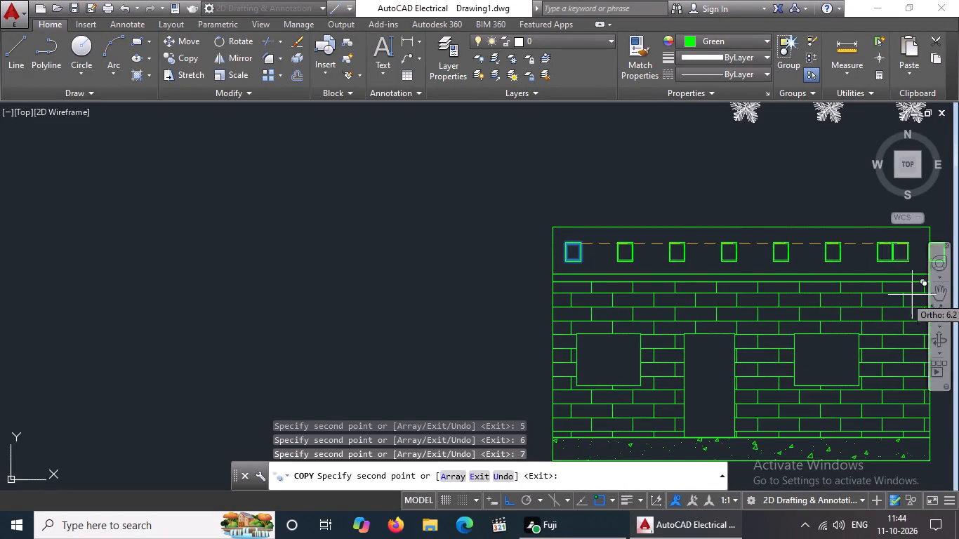
scroll(915, 293, "down", 3)
middle_click_drag(909, 297, 698, 305)
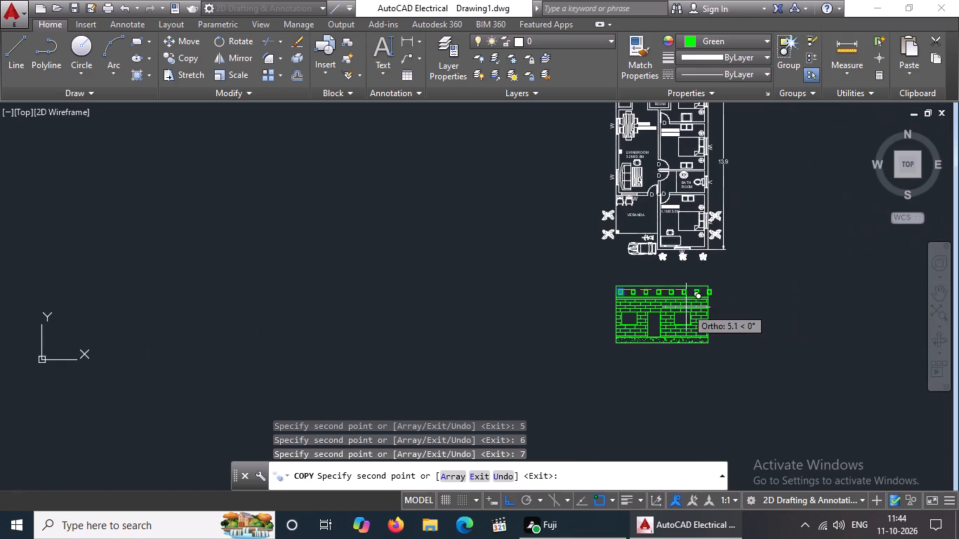
scroll(684, 303, "up", 3)
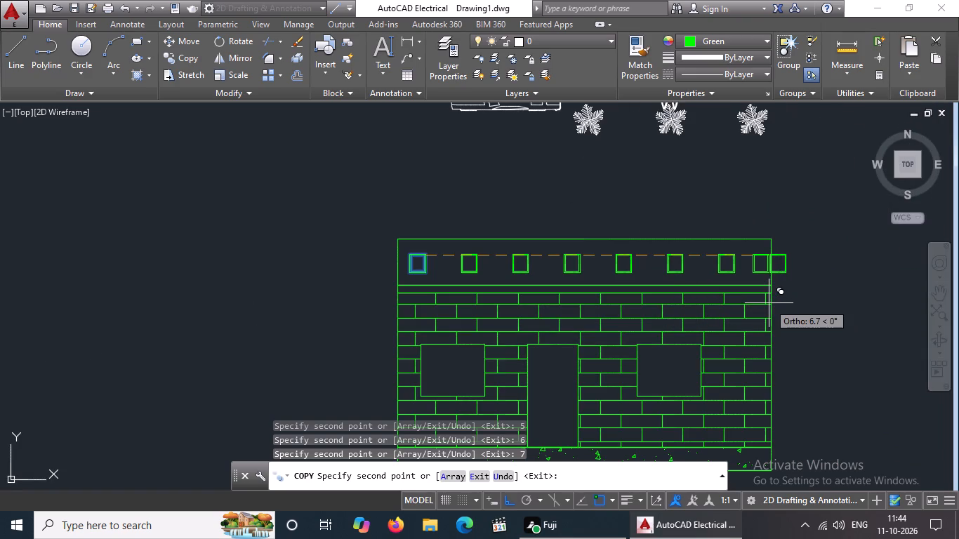
key("Escape")
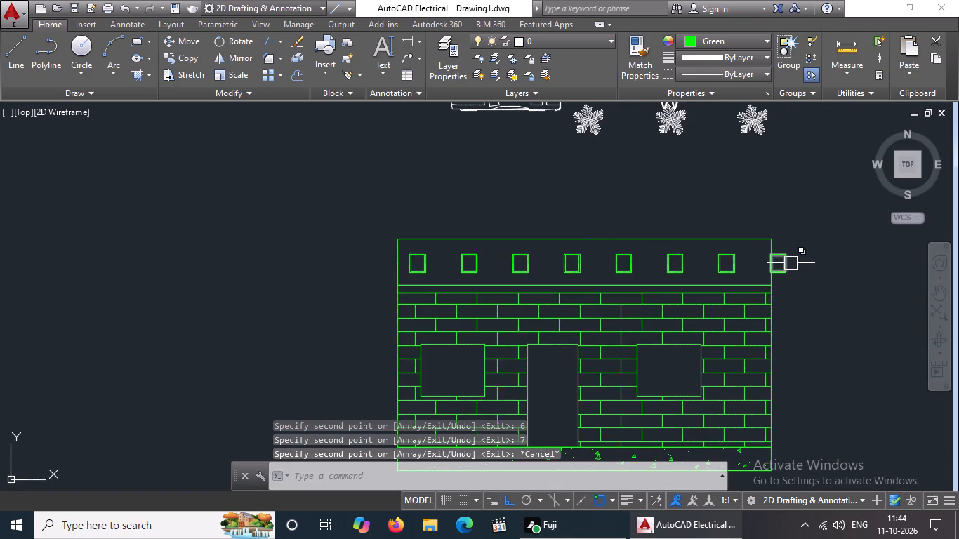
Delete both outlines of the double rectangle copy that overhangs the roof's right edge.
left_click(788, 264)
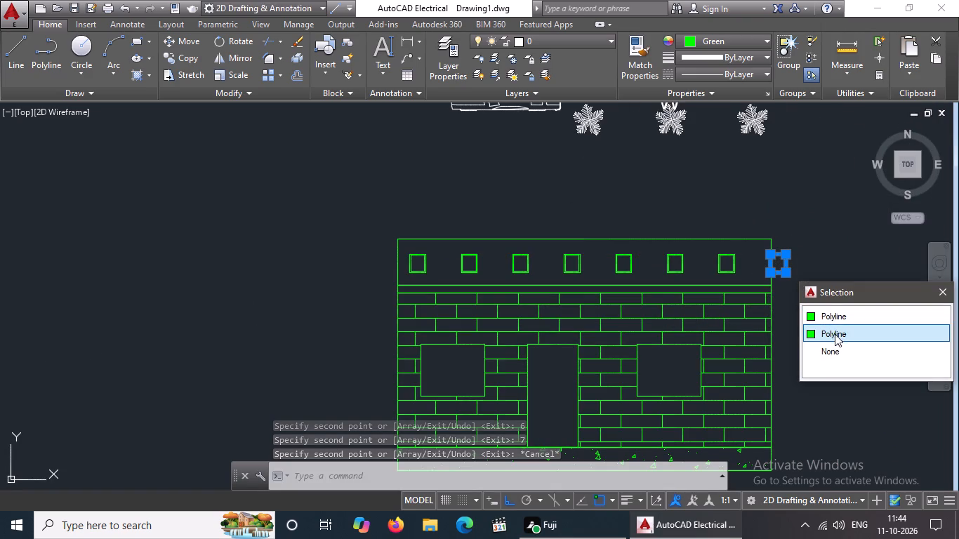
key("Delete")
key("Delete")
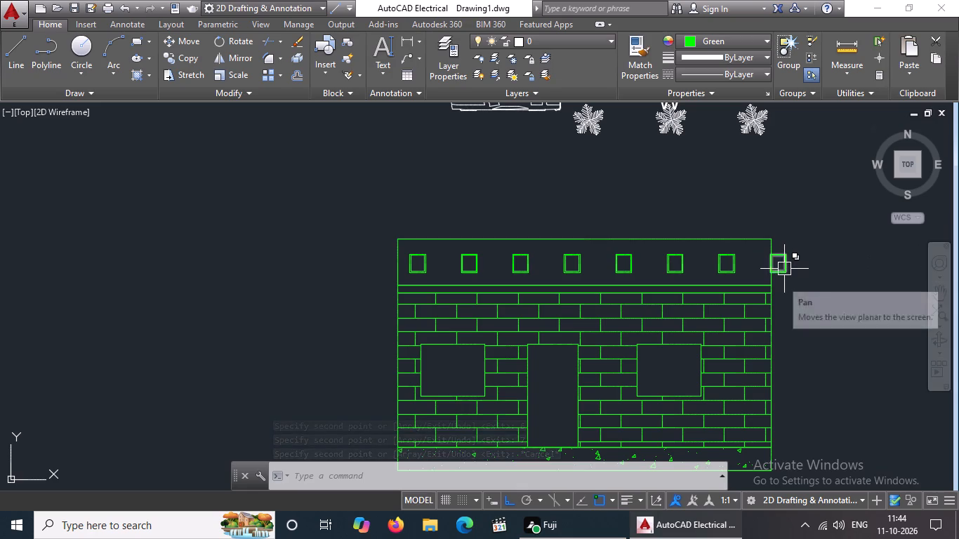
left_click(784, 268)
key("Escape")
key("Escape")
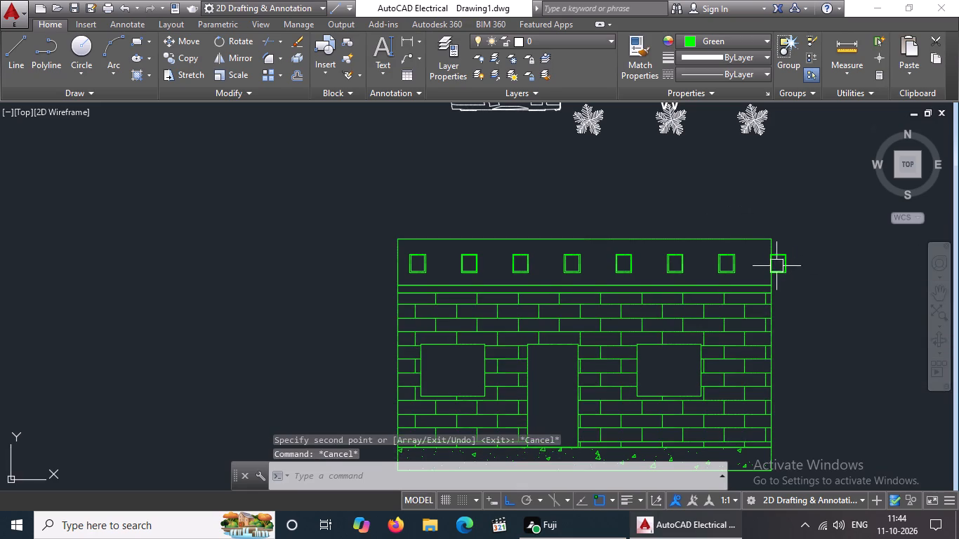
scroll(780, 266, "up", 2)
left_click(780, 280)
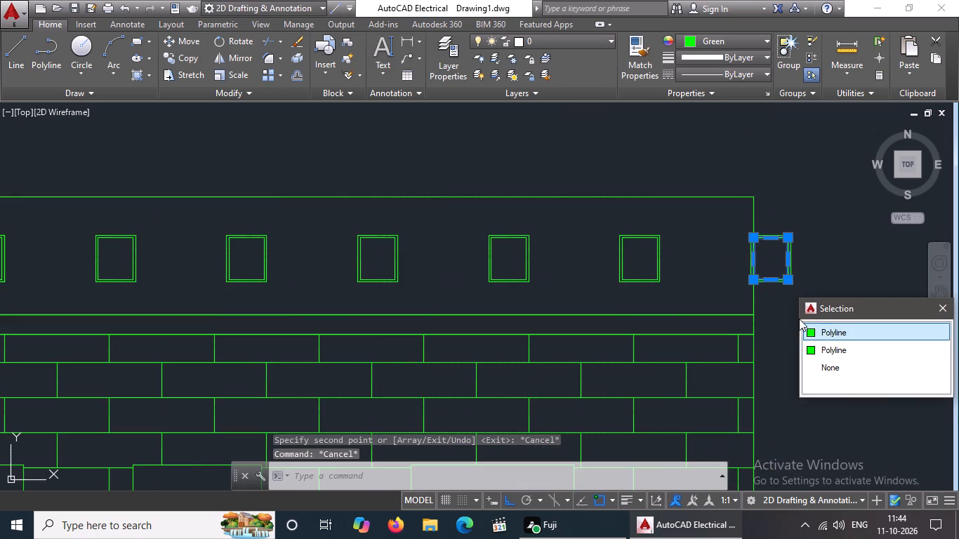
key("Delete")
key("Delete")
key("Delete")
key("Delete")
left_click(779, 281)
key("Delete")
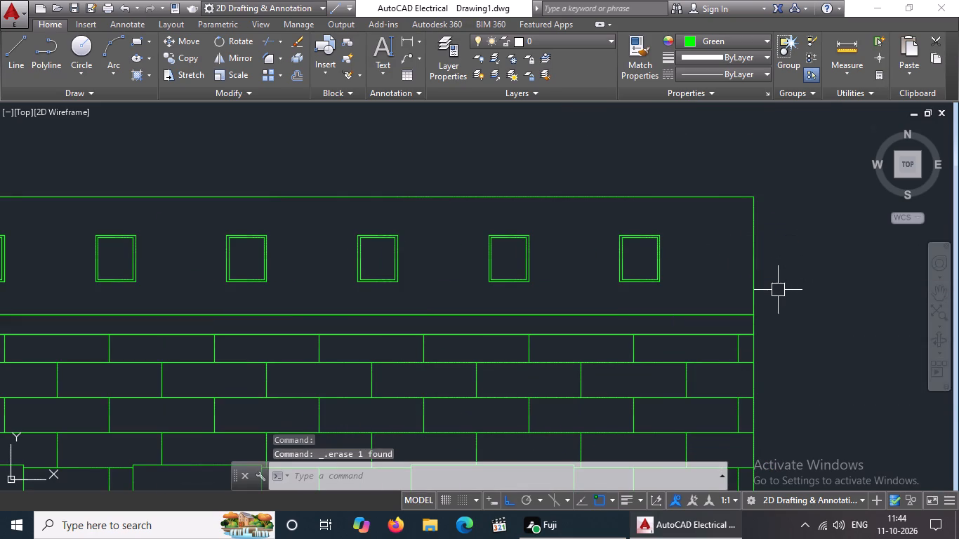
Move the whole row of small double rectangles about 0.2 to the right to centre it within the roof outline.
scroll(765, 292, "down", 2)
scroll(518, 314, "up", 3)
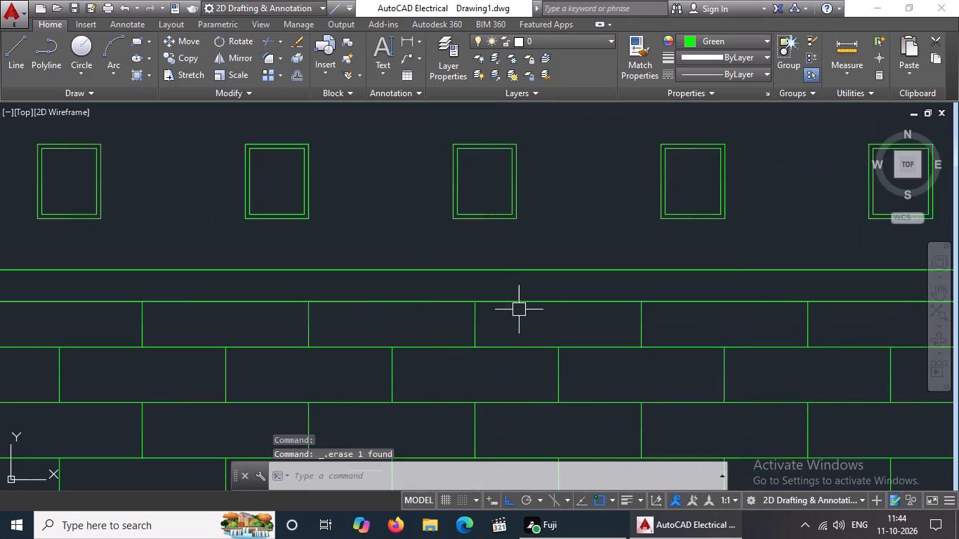
scroll(223, 188, "down", 2)
left_click(142, 166)
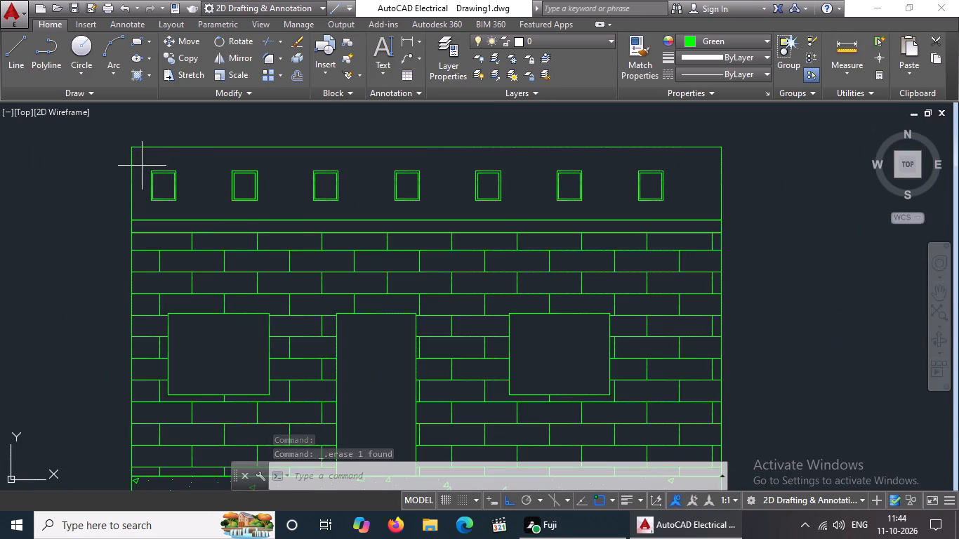
left_click(689, 206)
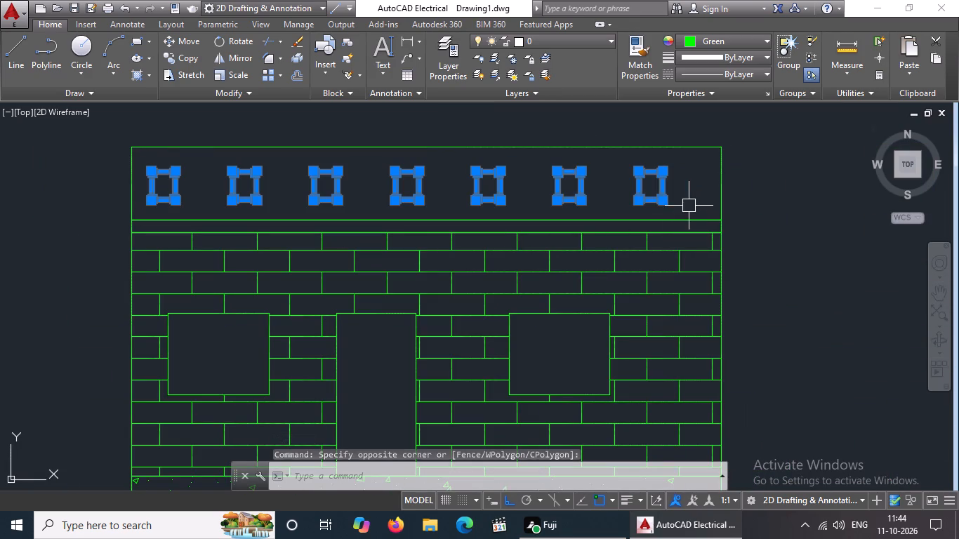
left_click(190, 36)
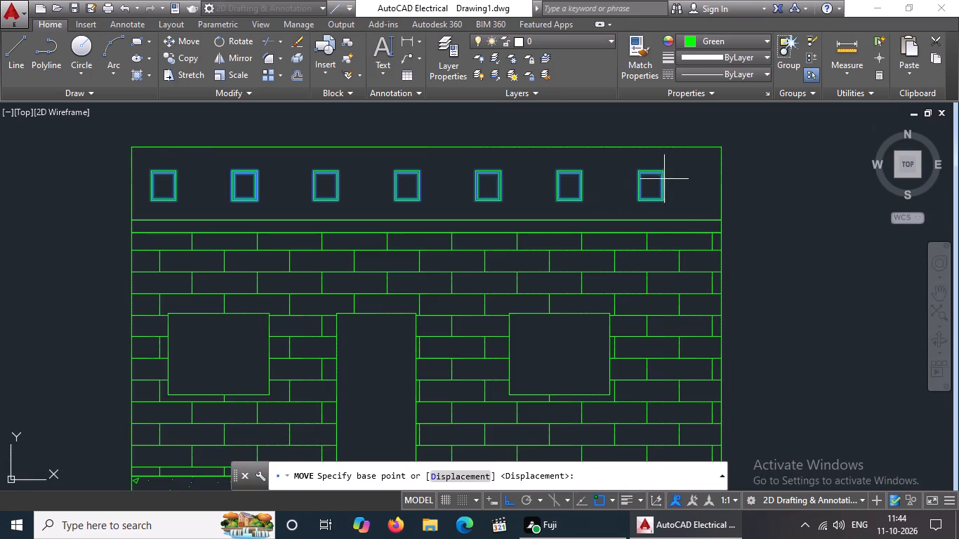
left_click(661, 173)
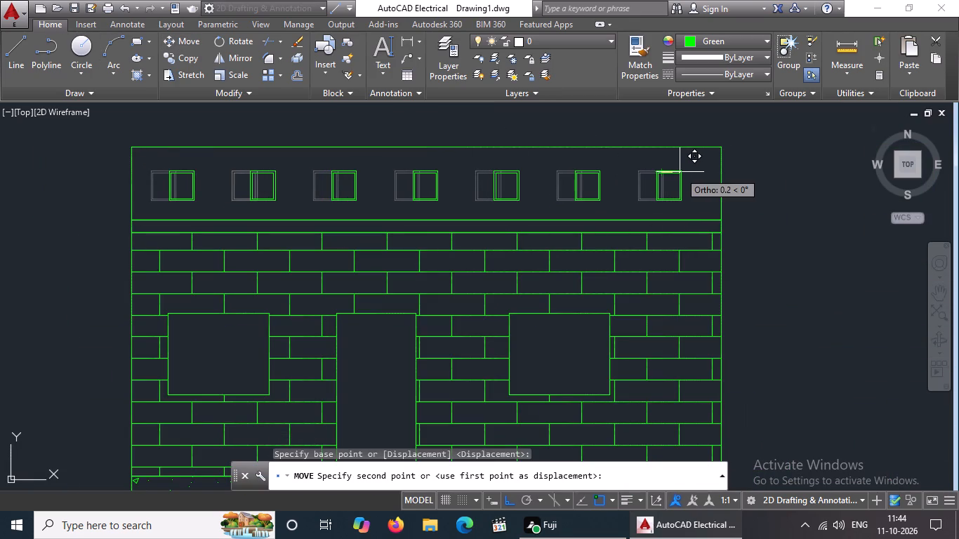
left_click(680, 172)
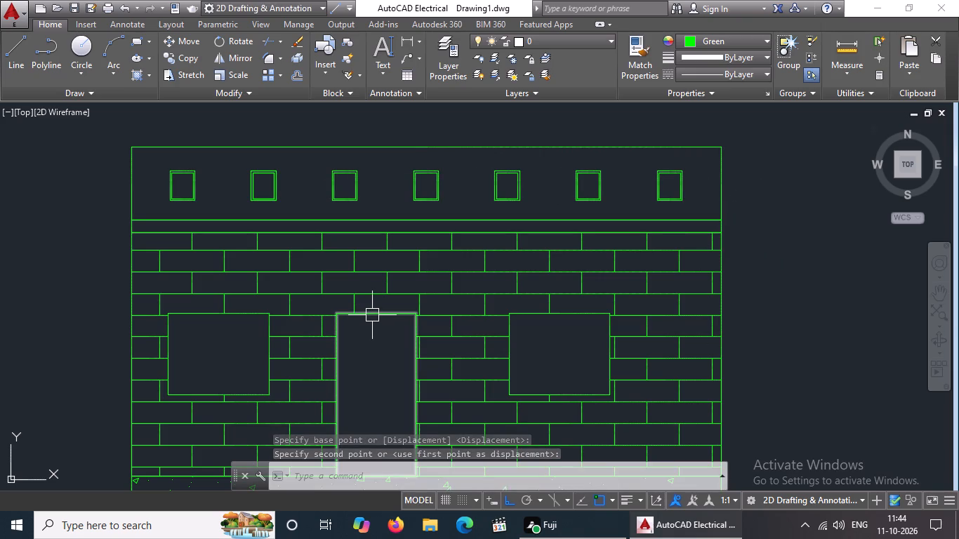
key("Escape")
Offset the roof outline's top, bottom, right and left edges inward by 0.02 to form a double border.
key("o")
key("Return")
key("0")
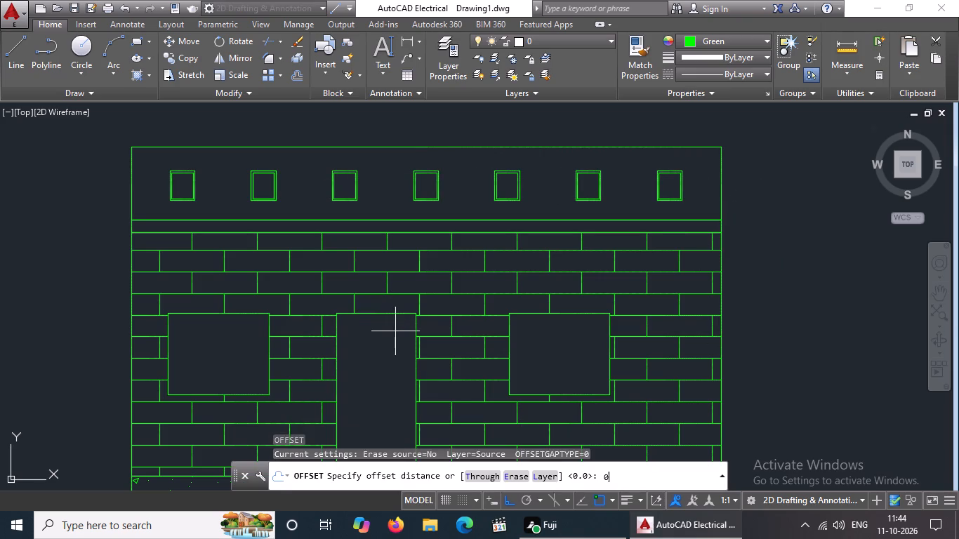
key("period")
key("0")
key("2")
key("Return")
left_click(430, 146)
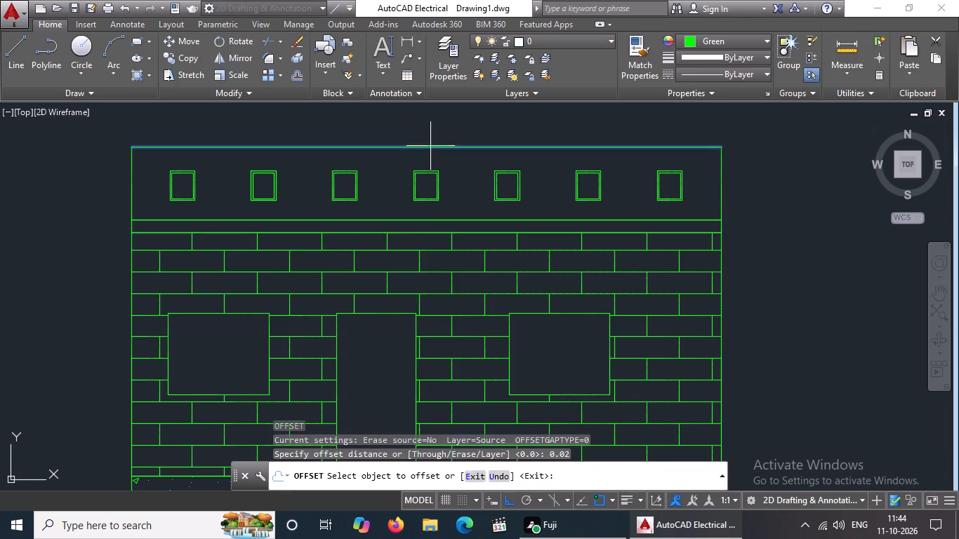
left_click(421, 166)
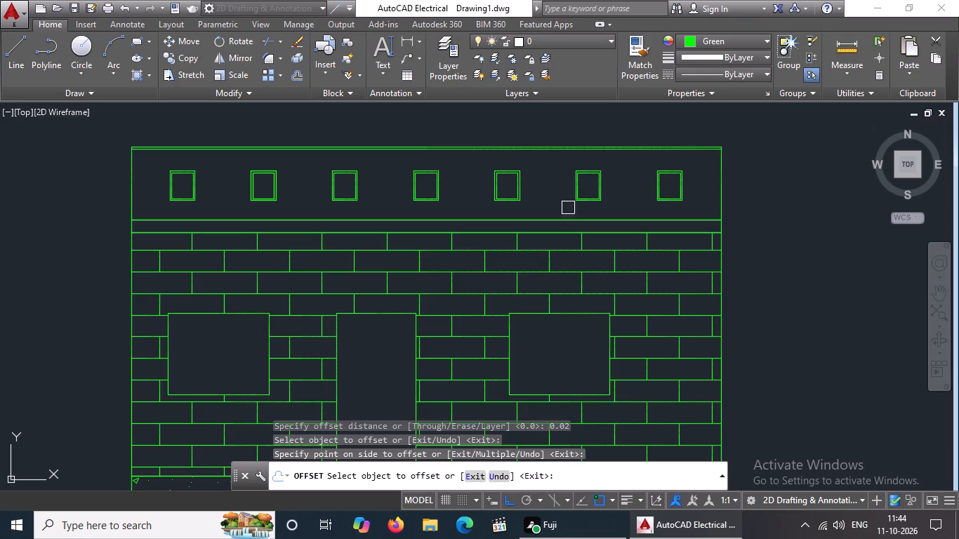
left_click(566, 218)
left_click(560, 194)
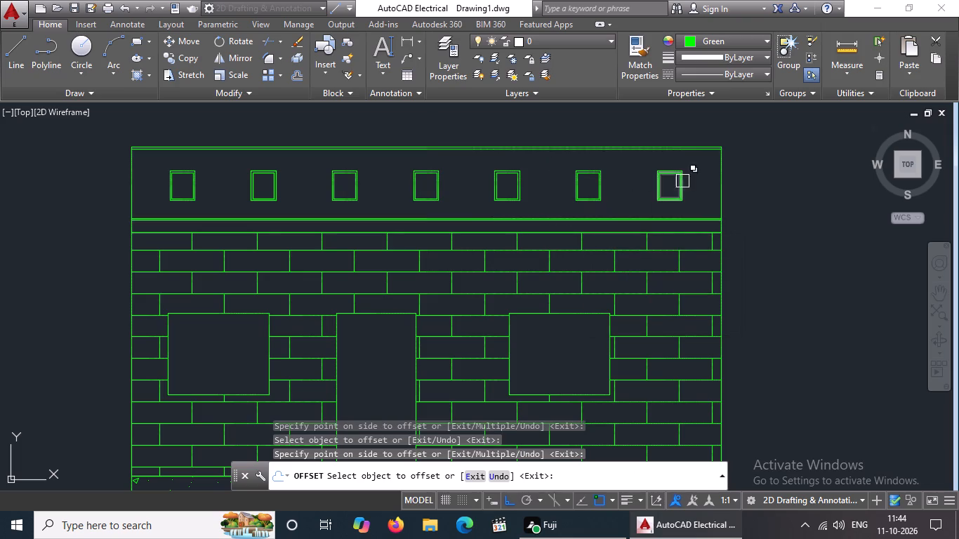
left_click(725, 185)
left_click(689, 193)
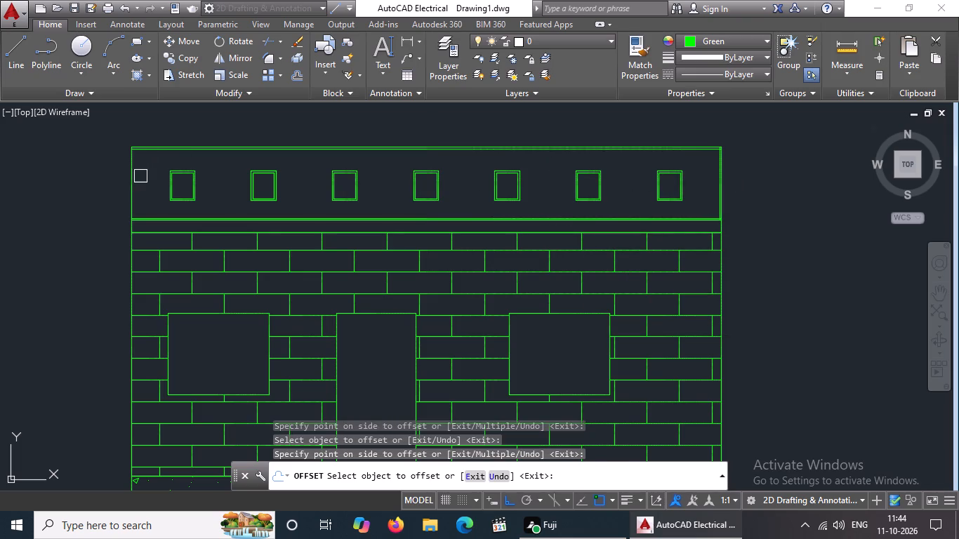
left_click(135, 184)
left_click(163, 185)
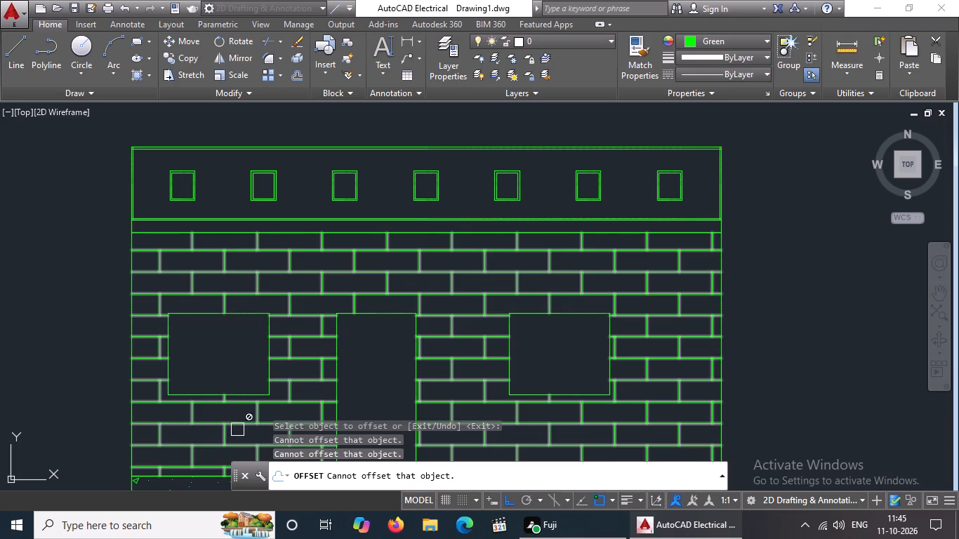
scroll(498, 388, "down", 2)
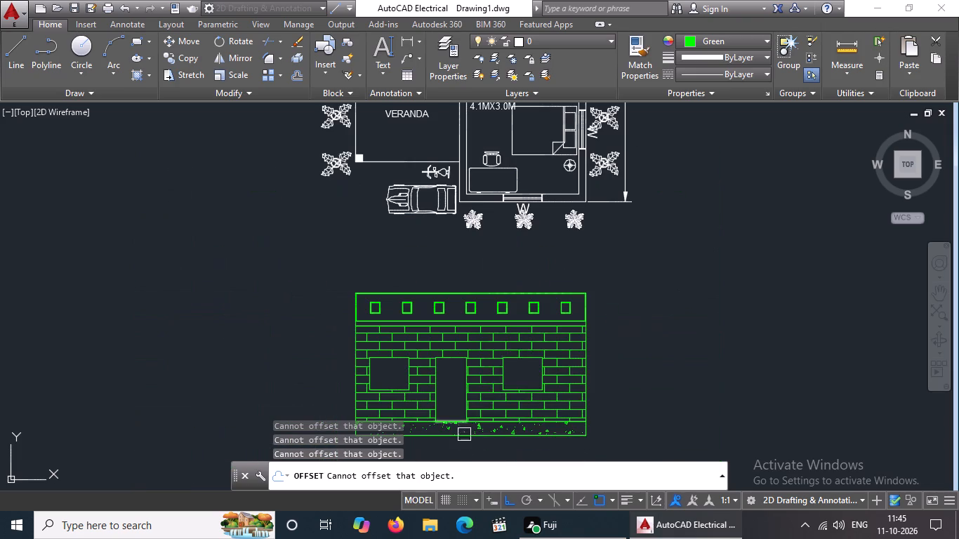
scroll(464, 448, "up", 2)
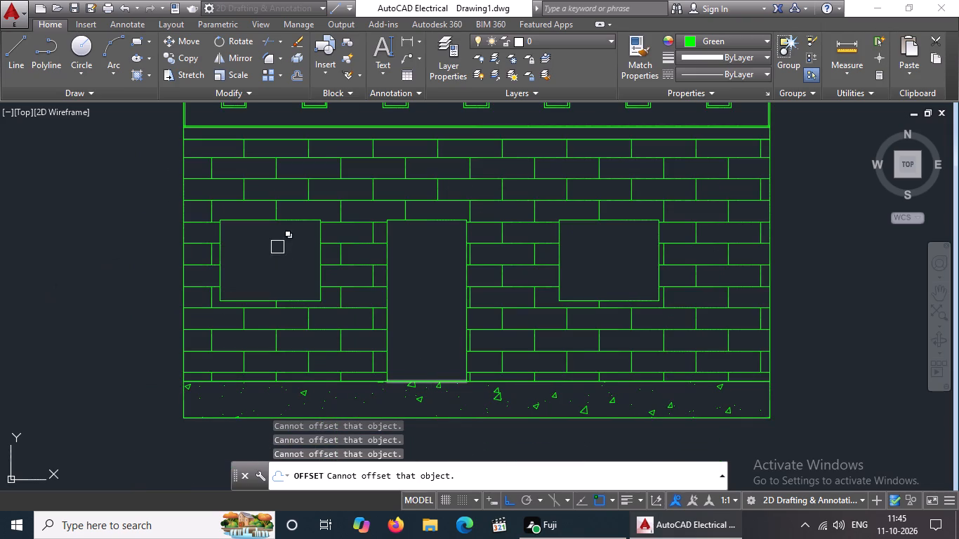
Offset the outlines of the left window, the door and the right window inward by 0.02 to form double frames.
key("Escape")
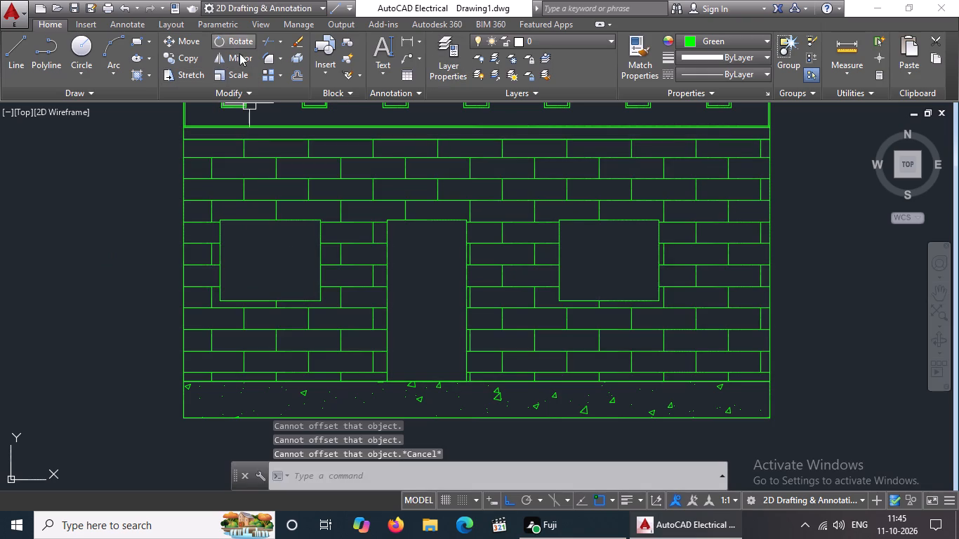
key("Escape")
key("o")
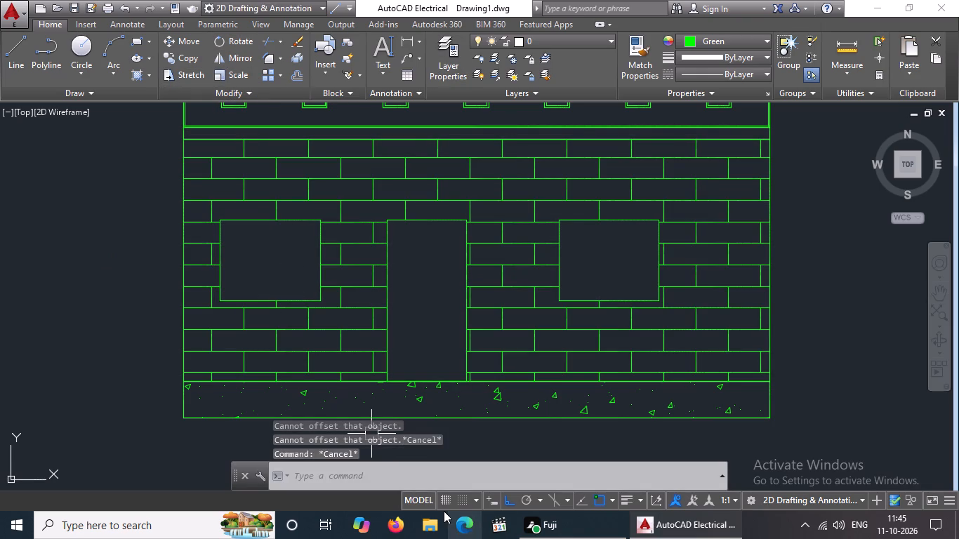
key("Return")
key("0")
key("period")
type("02")
key("Return")
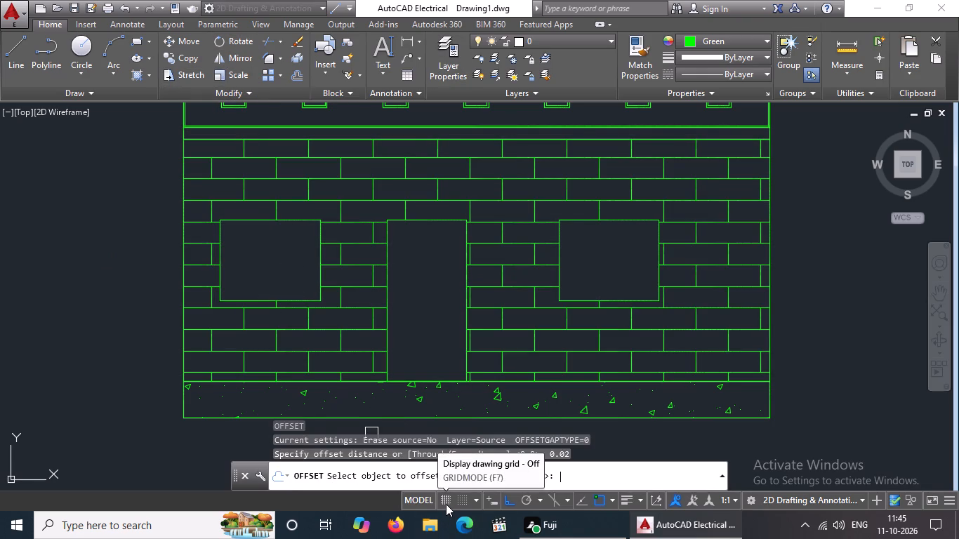
left_click(300, 302)
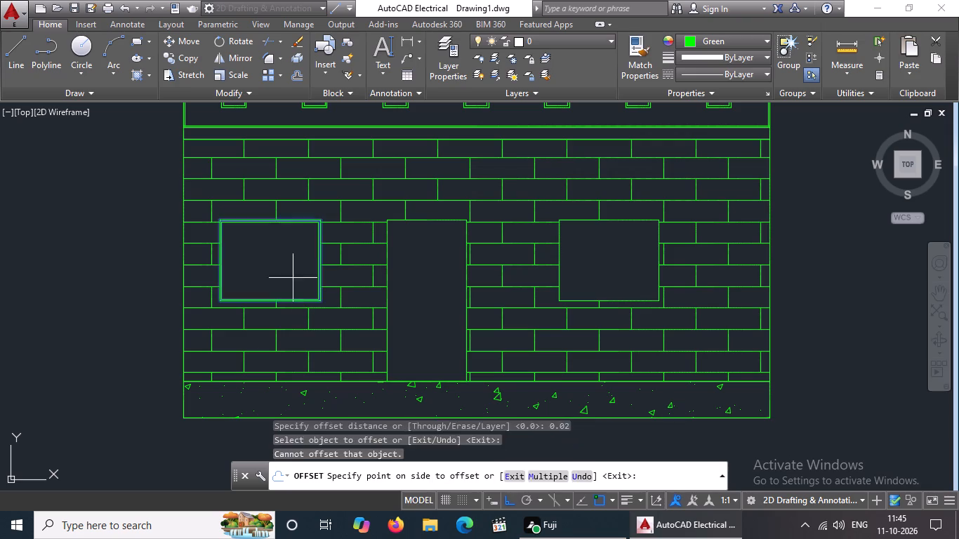
left_click(291, 272)
left_click(434, 382)
left_click(434, 352)
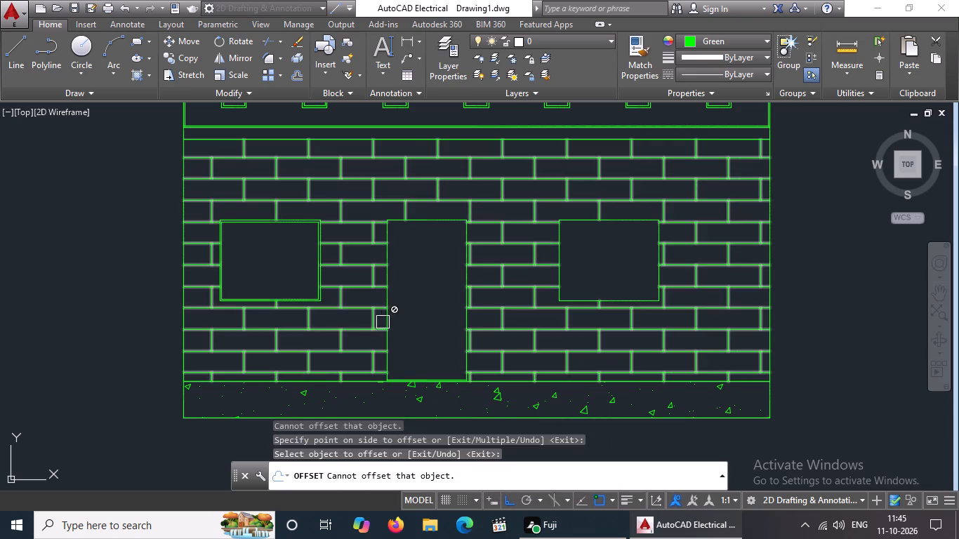
left_click(387, 320)
left_click(437, 311)
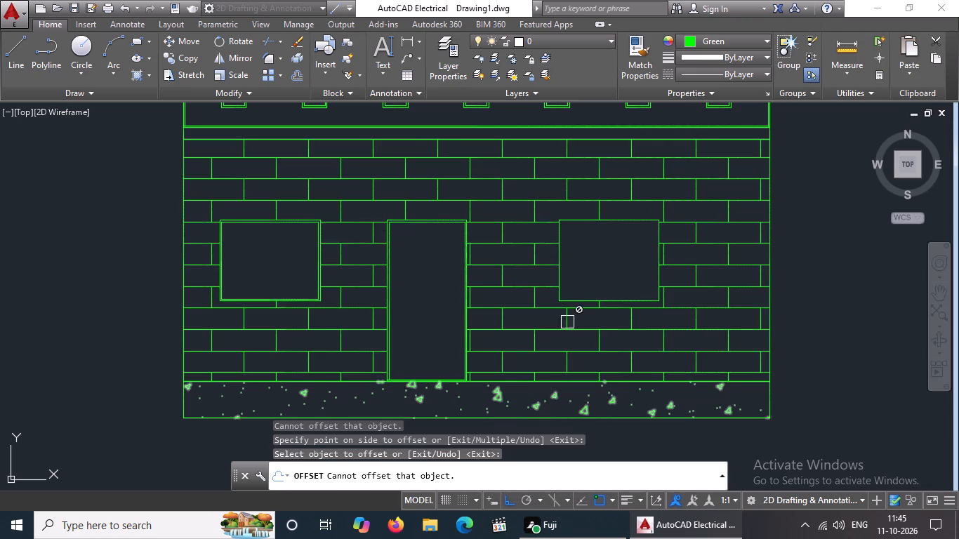
left_click(597, 298)
left_click(594, 274)
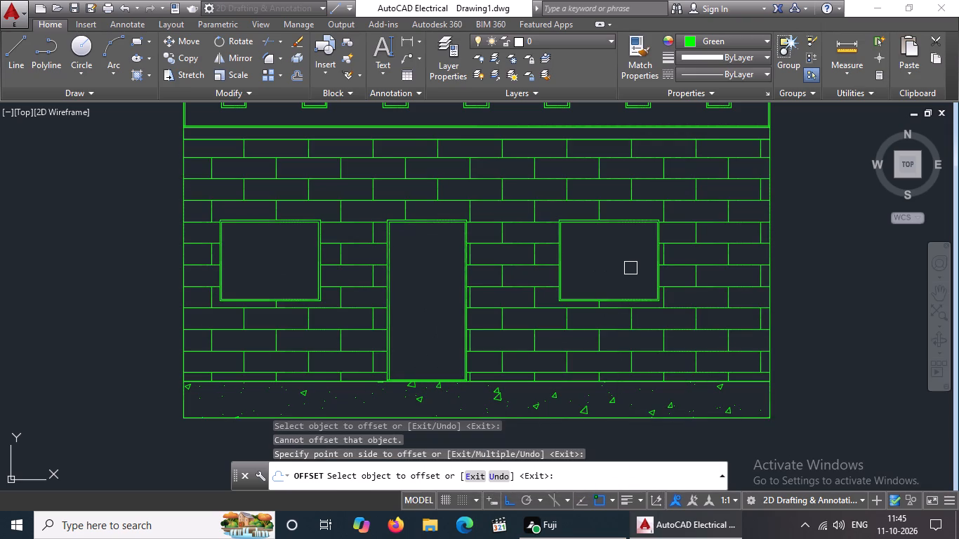
key("Escape")
Start a hatch and look through the available patterns for one that suits the window openings.
left_click(149, 76)
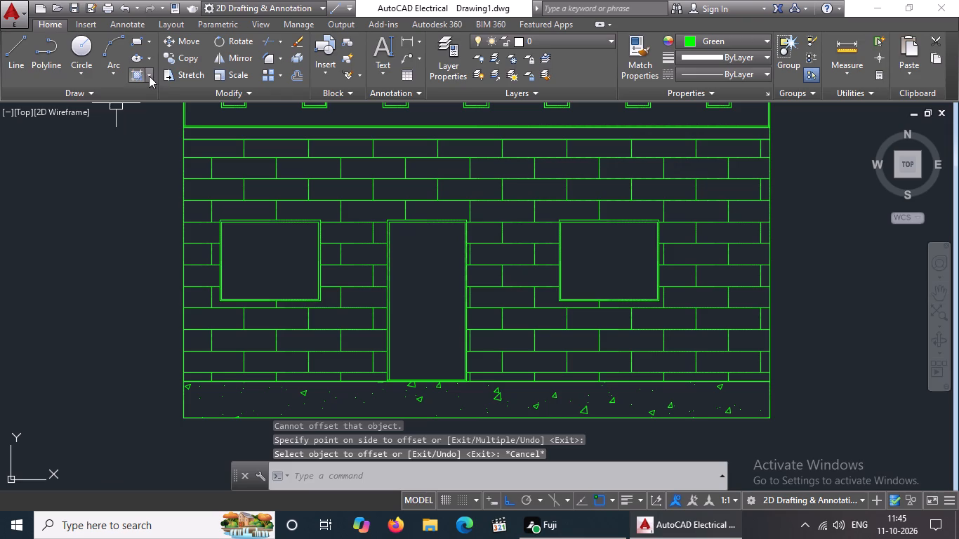
left_click(157, 93)
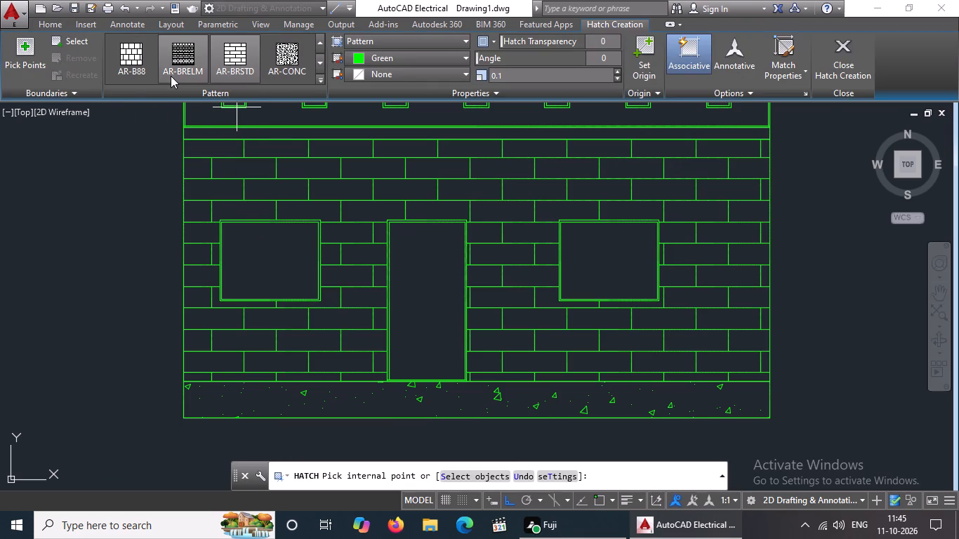
scroll(218, 61, "down", 1)
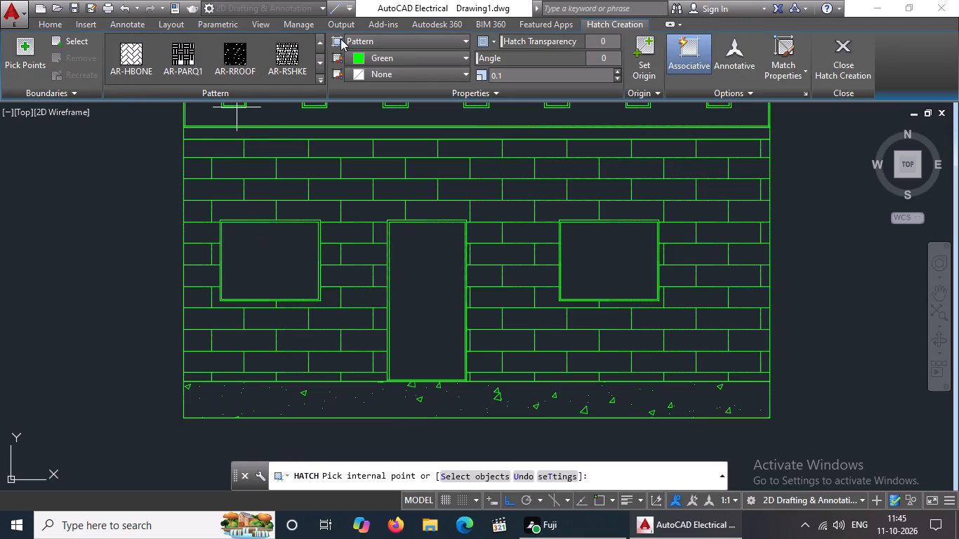
scroll(201, 64, "down", 1)
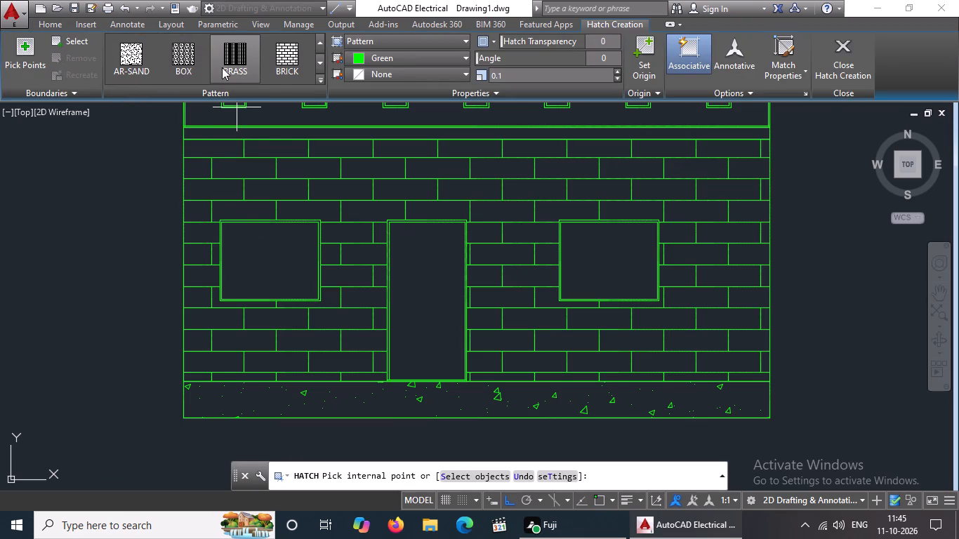
scroll(253, 57, "down", 1)
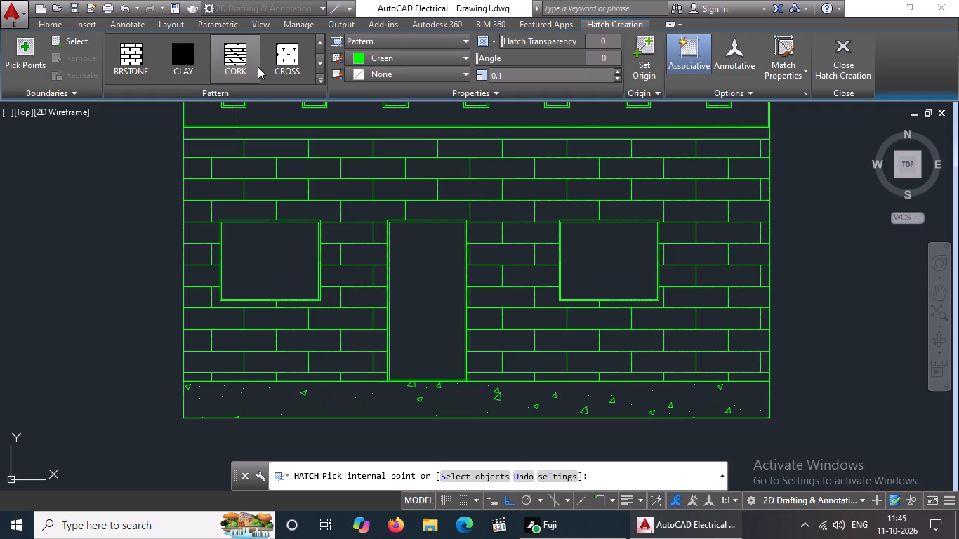
scroll(260, 64, "up", 1)
scroll(240, 67, "down", 2)
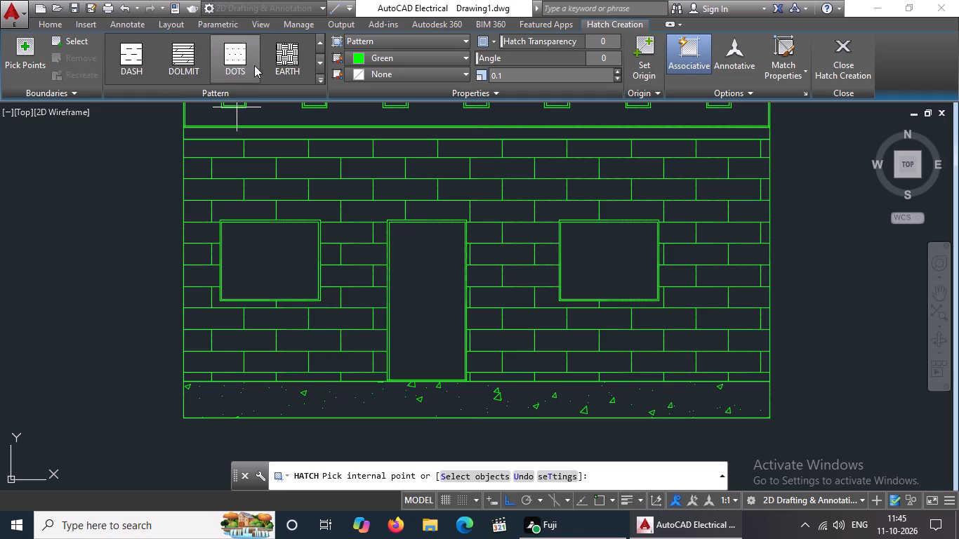
scroll(247, 47, "down", 1)
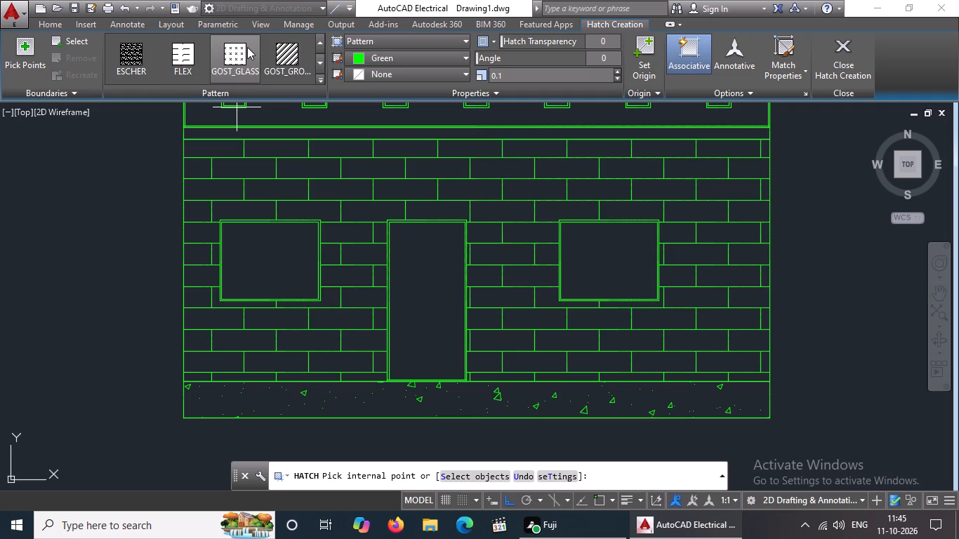
scroll(187, 56, "down", 1)
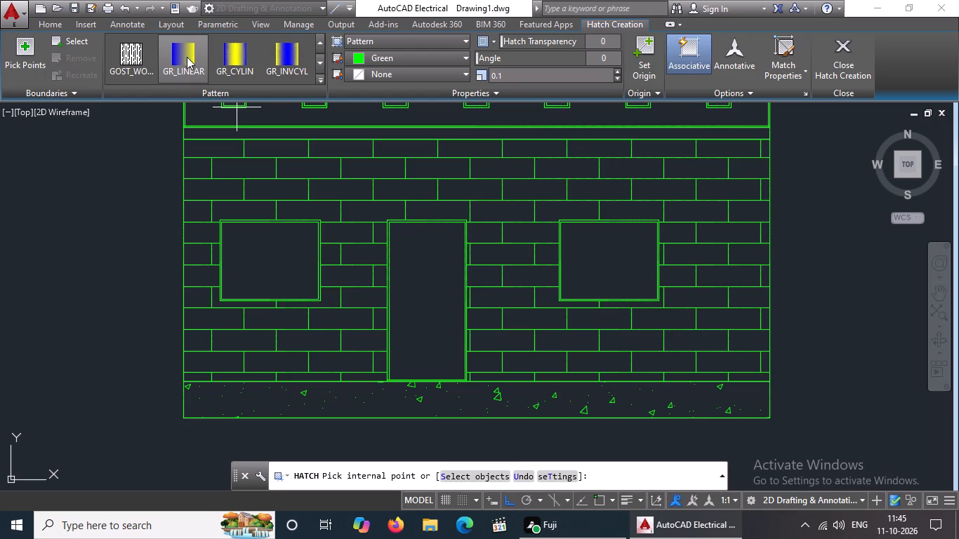
scroll(247, 54, "down", 1)
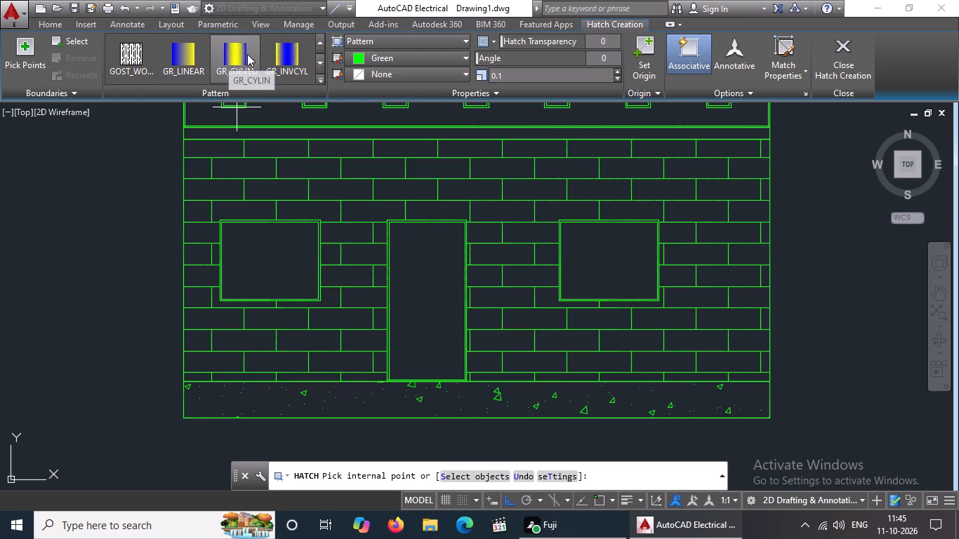
scroll(270, 58, "down", 1)
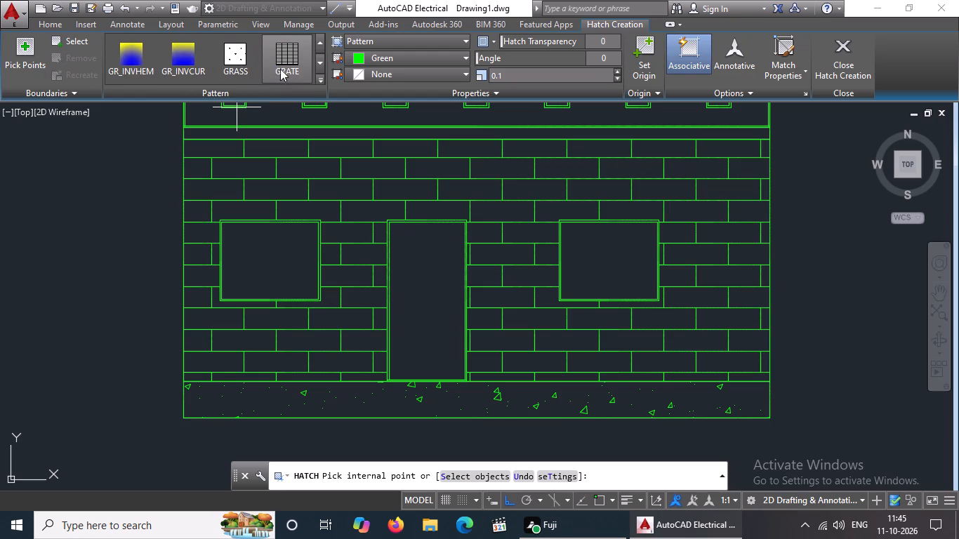
scroll(280, 66, "down", 1)
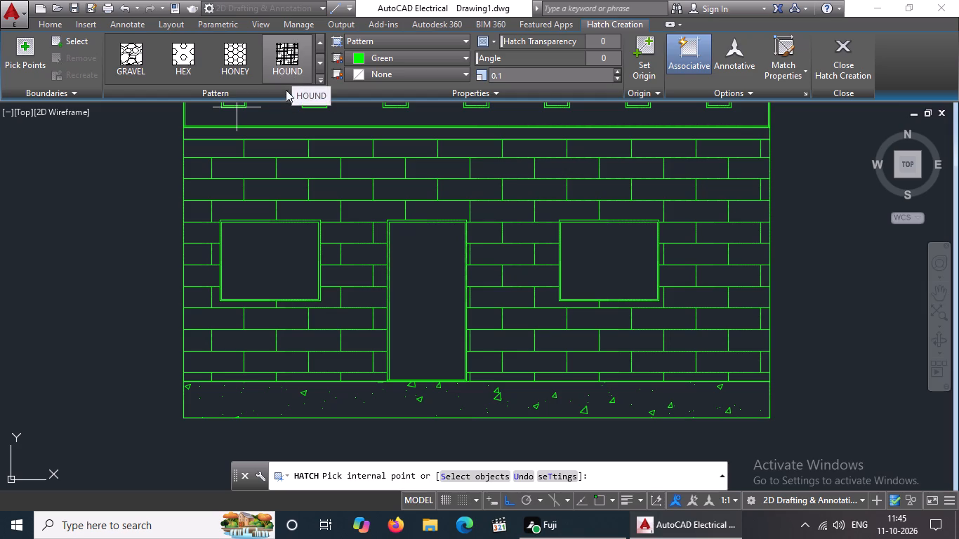
scroll(279, 62, "down", 1)
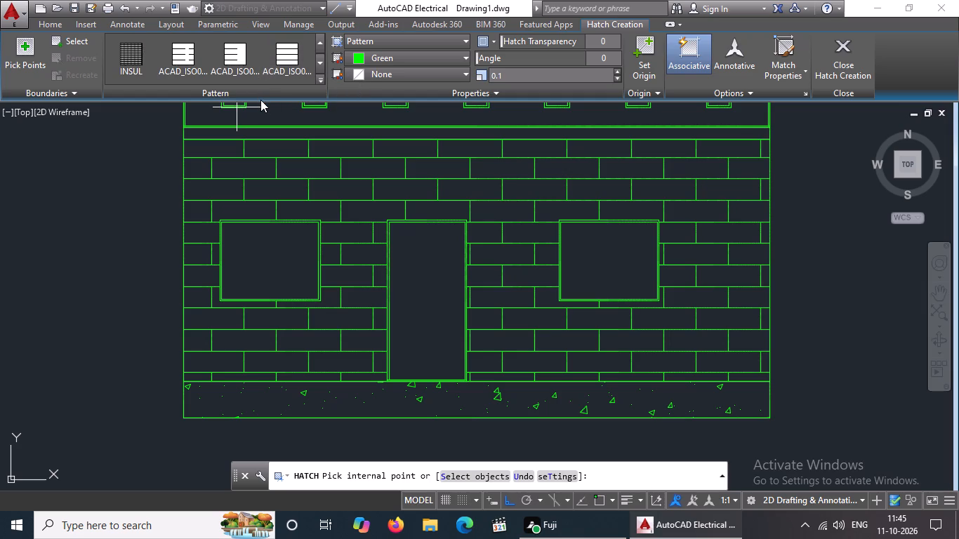
scroll(189, 65, "down", 2)
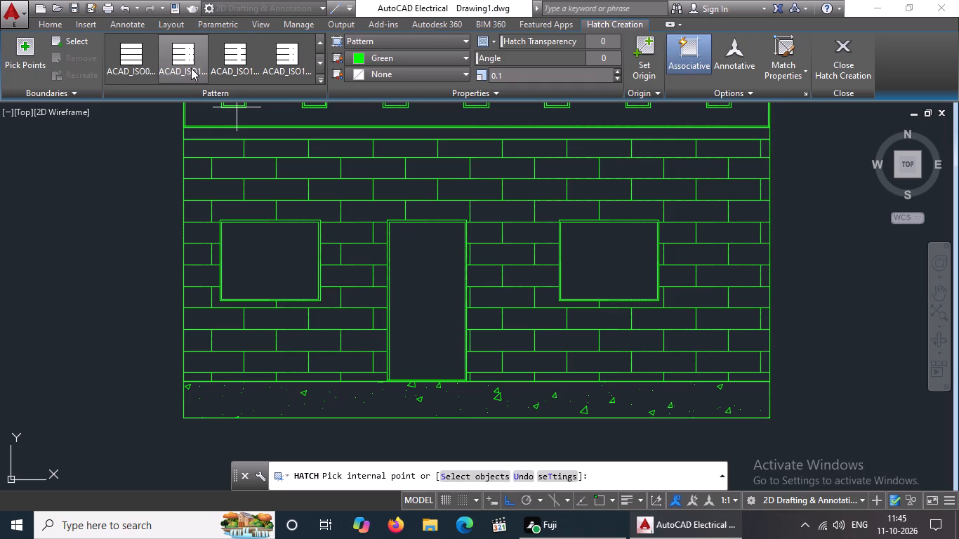
scroll(209, 64, "down", 2)
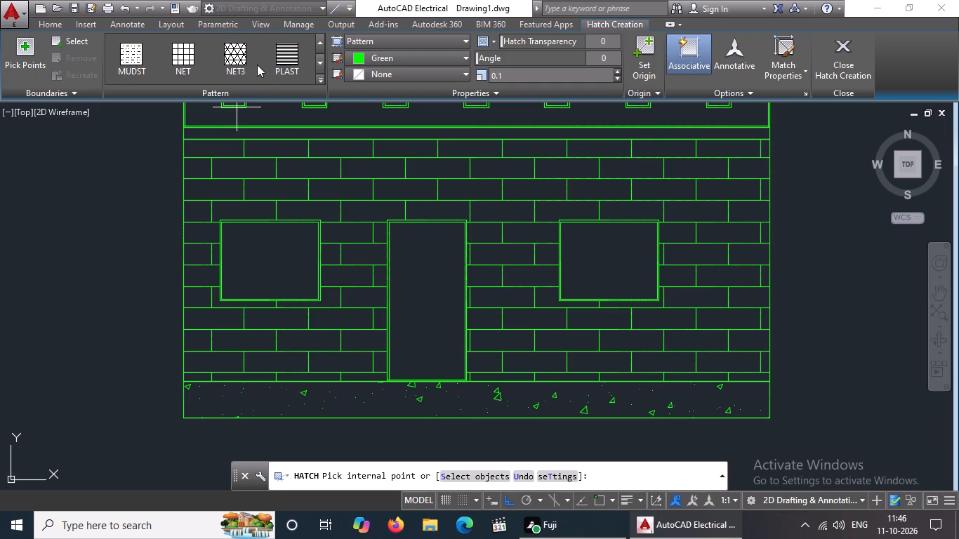
scroll(258, 64, "down", 2)
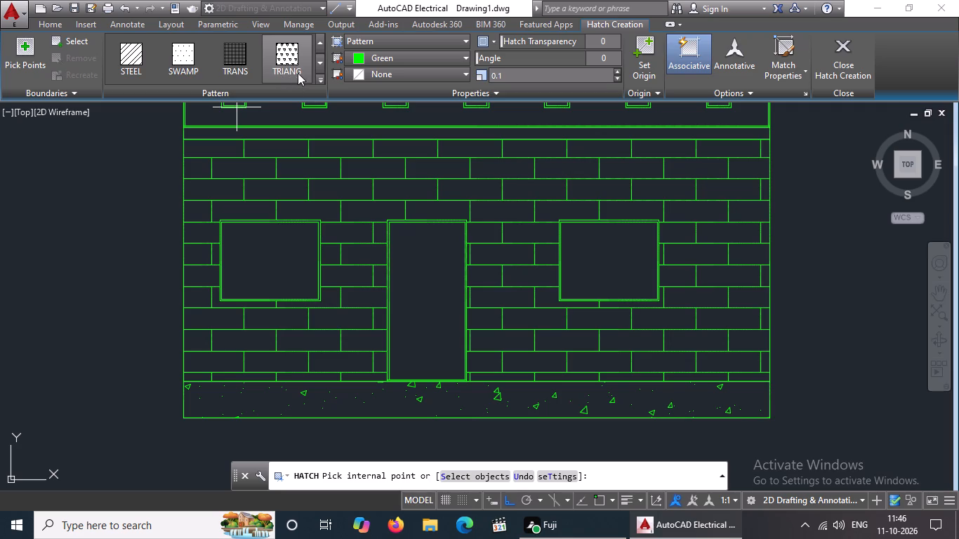
scroll(300, 64, "down", 2)
scroll(204, 68, "up", 1)
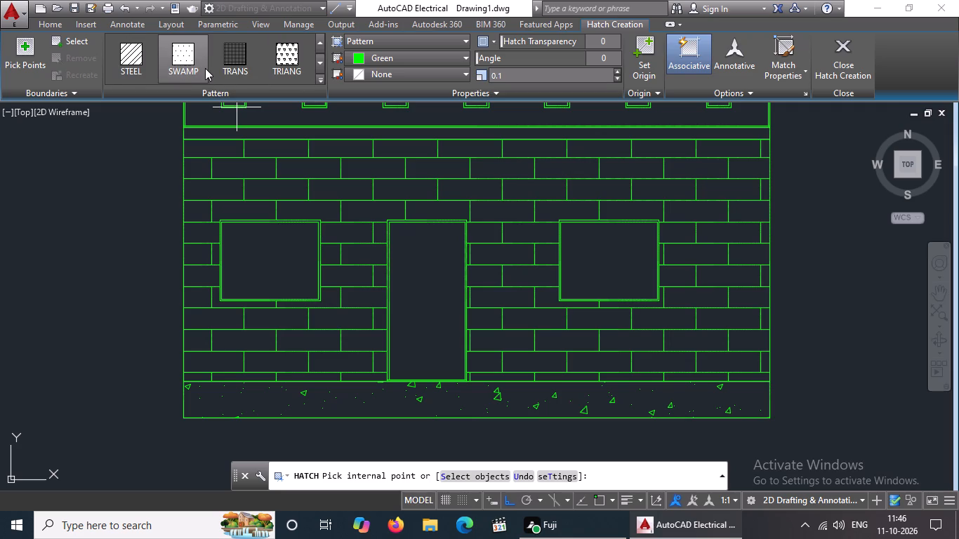
scroll(205, 72, "up", 4)
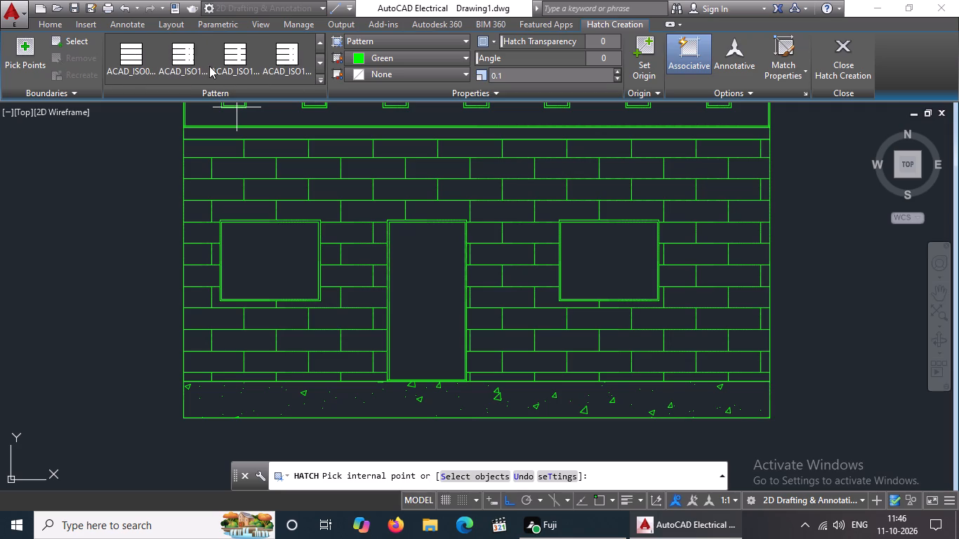
scroll(210, 65, "up", 3)
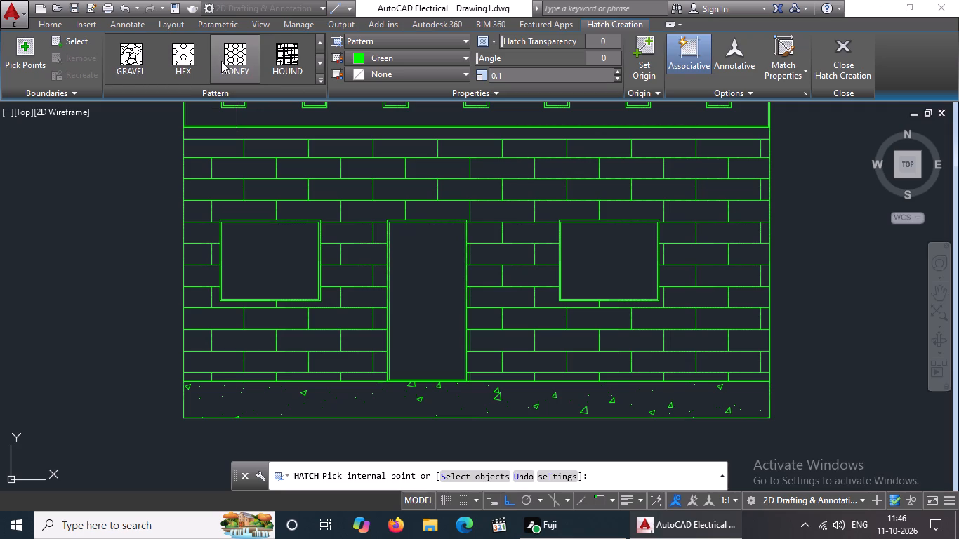
scroll(223, 61, "up", 2)
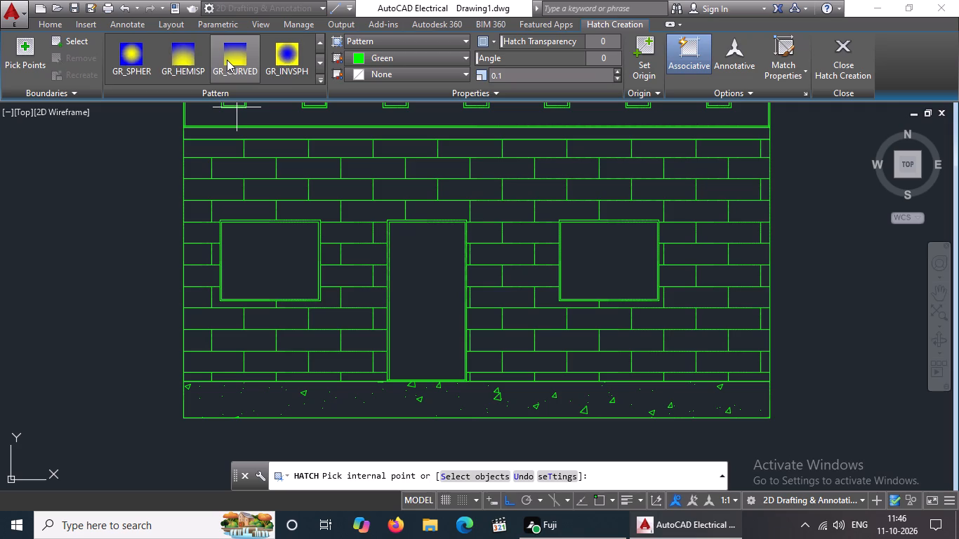
scroll(227, 60, "up", 3)
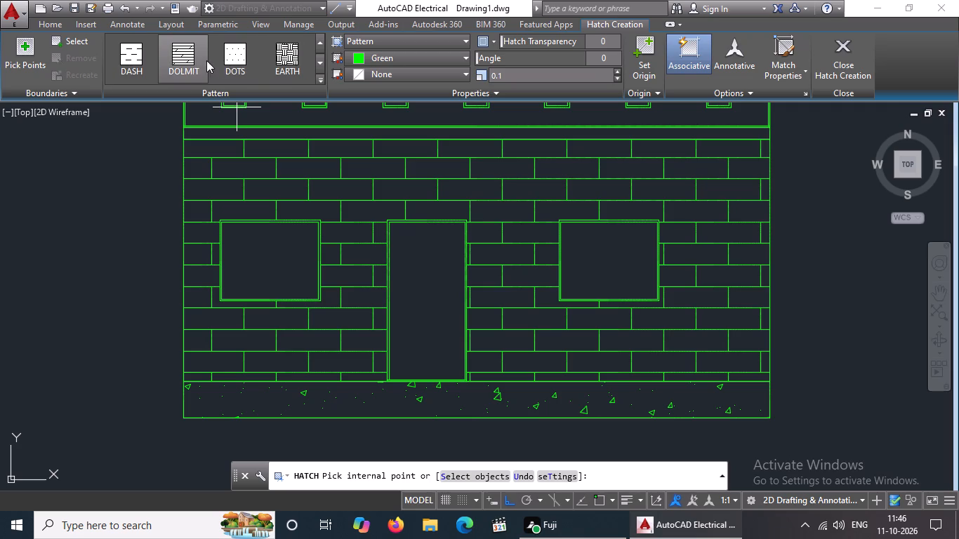
scroll(206, 53, "up", 1)
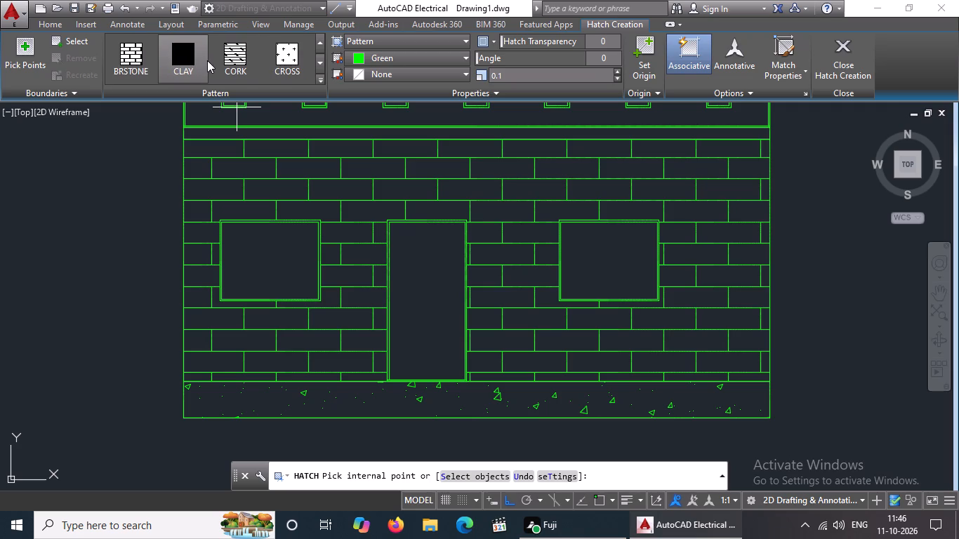
scroll(249, 62, "down", 2)
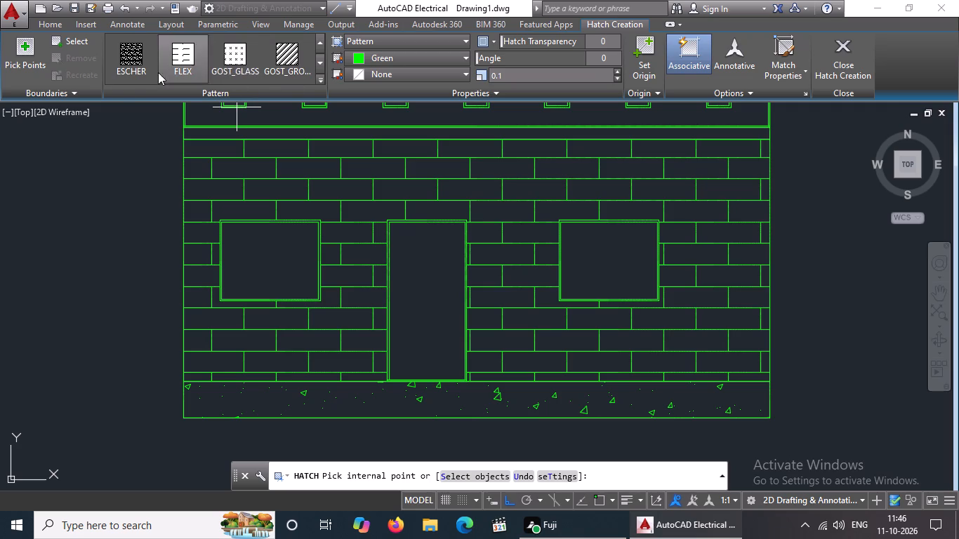
scroll(251, 62, "down", 2)
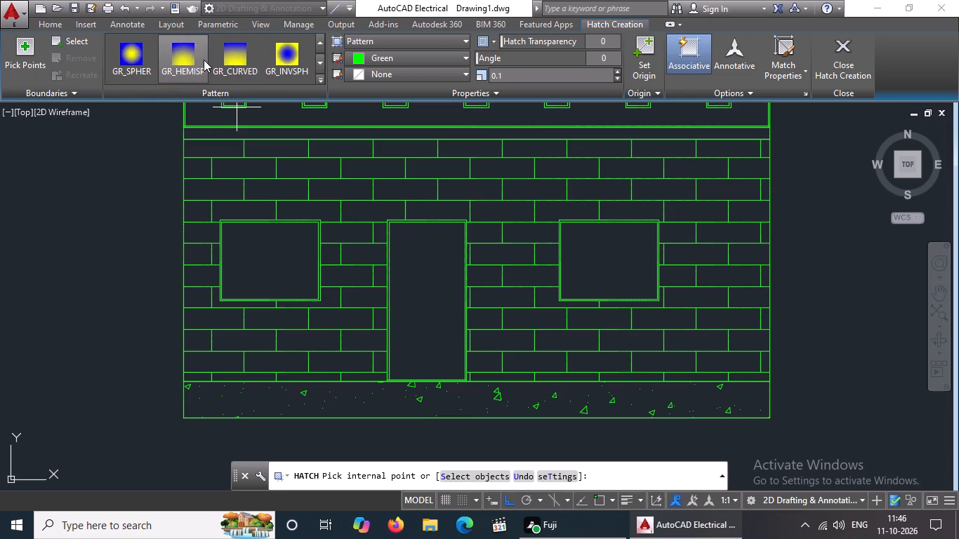
scroll(232, 59, "down", 2)
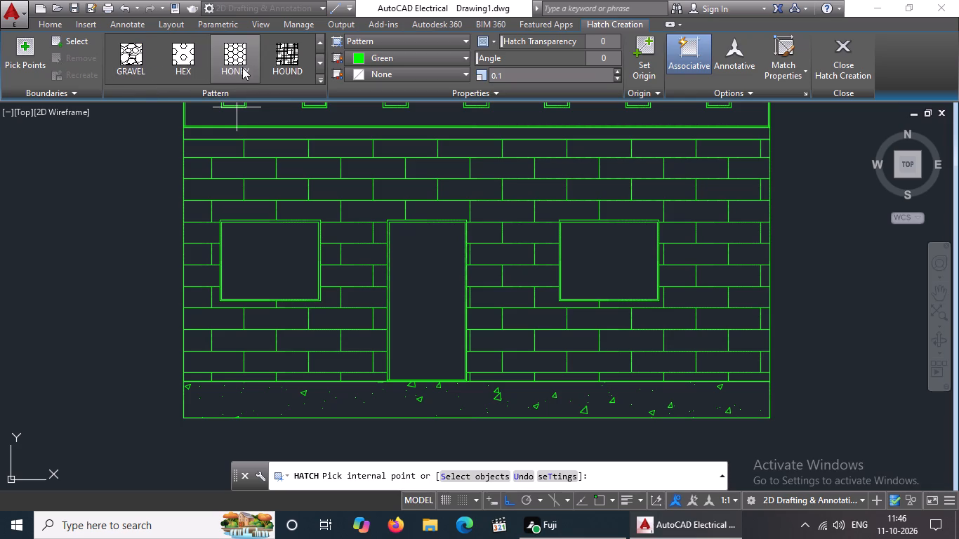
scroll(231, 70, "down", 1)
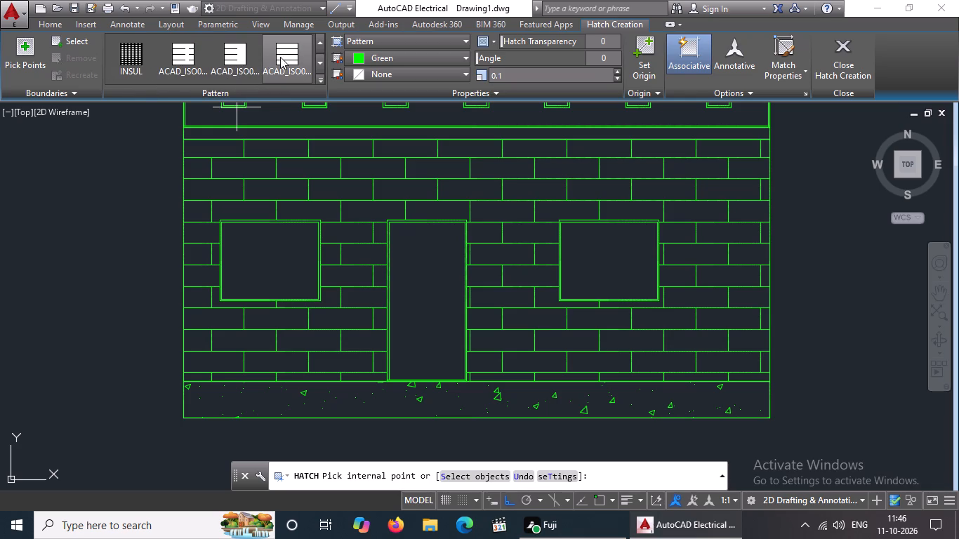
Hatch the left window opening with the selected ACAD_ISO line pattern, trying scale 0.01 and settling on 0.02.
left_click(282, 56)
left_click(267, 258)
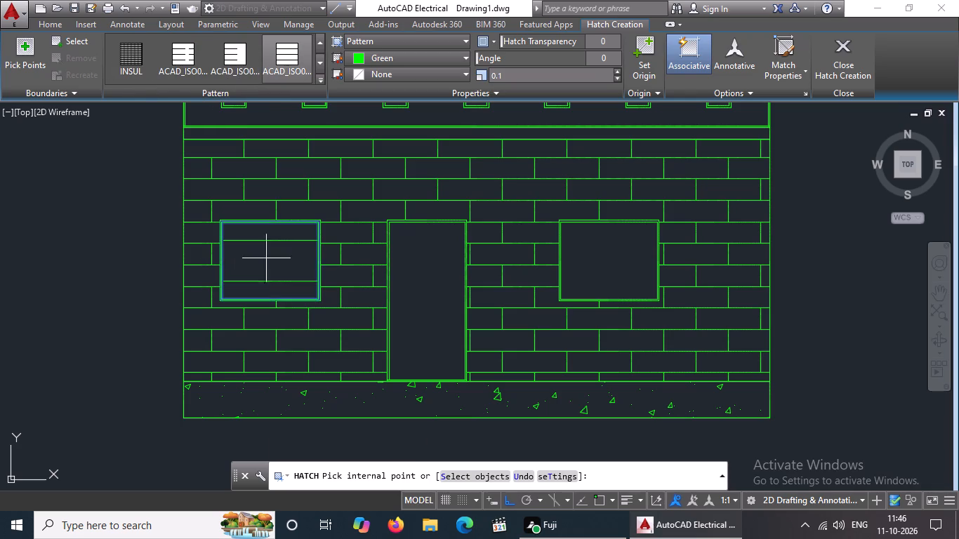
left_click(516, 76)
left_click(516, 76)
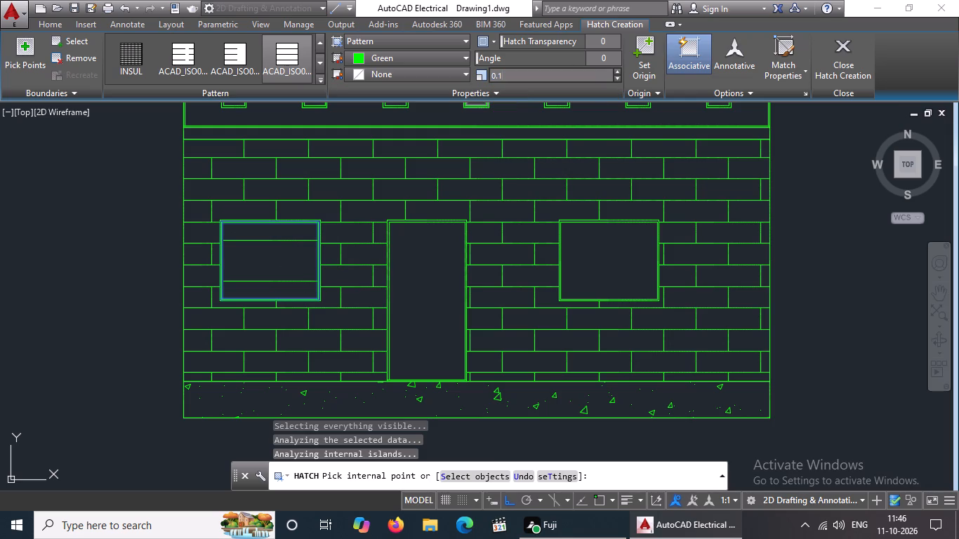
key("BackSpace")
key("BackSpace")
key("BackSpace")
key("BackSpace")
type("0.01")
key("Return")
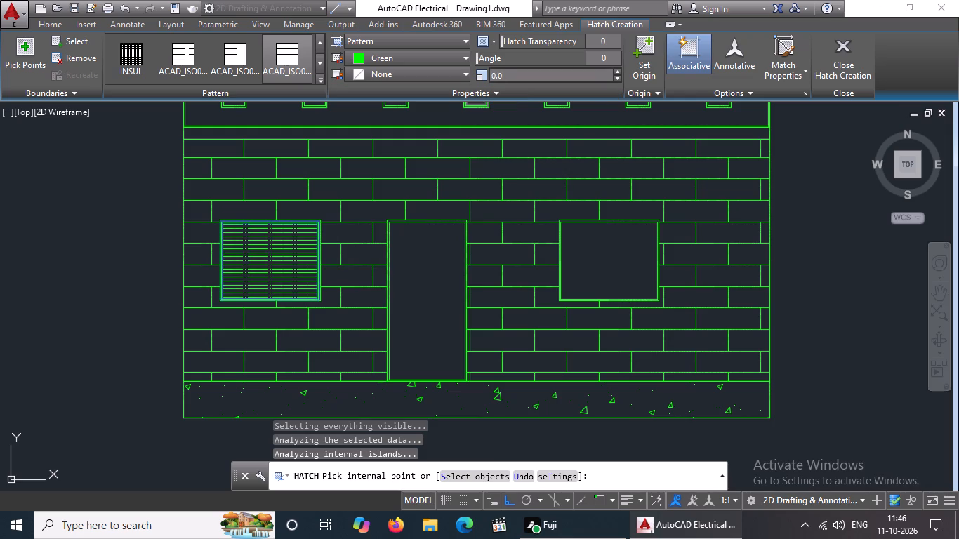
left_click(508, 74)
key("BackSpace")
key("BackSpace")
key("BackSpace")
type("0.02")
key("Return")
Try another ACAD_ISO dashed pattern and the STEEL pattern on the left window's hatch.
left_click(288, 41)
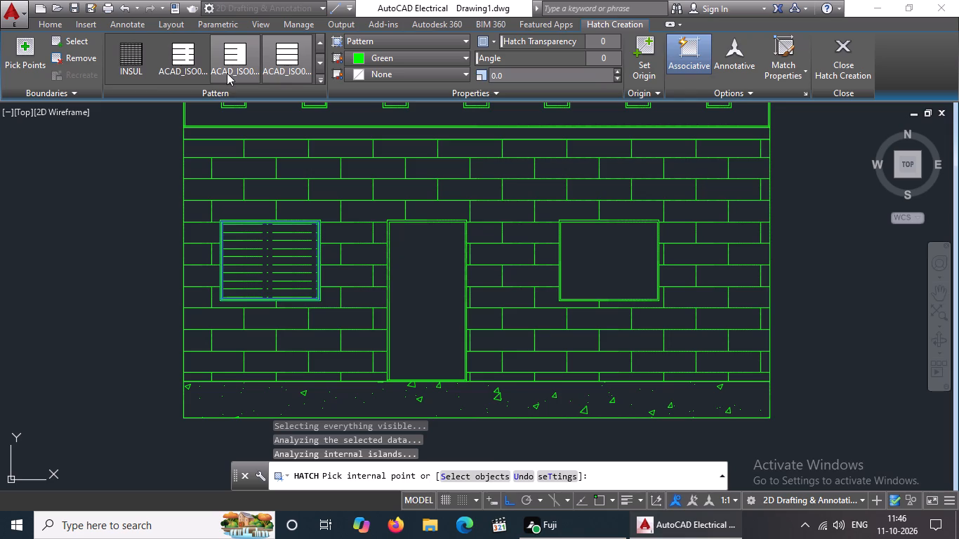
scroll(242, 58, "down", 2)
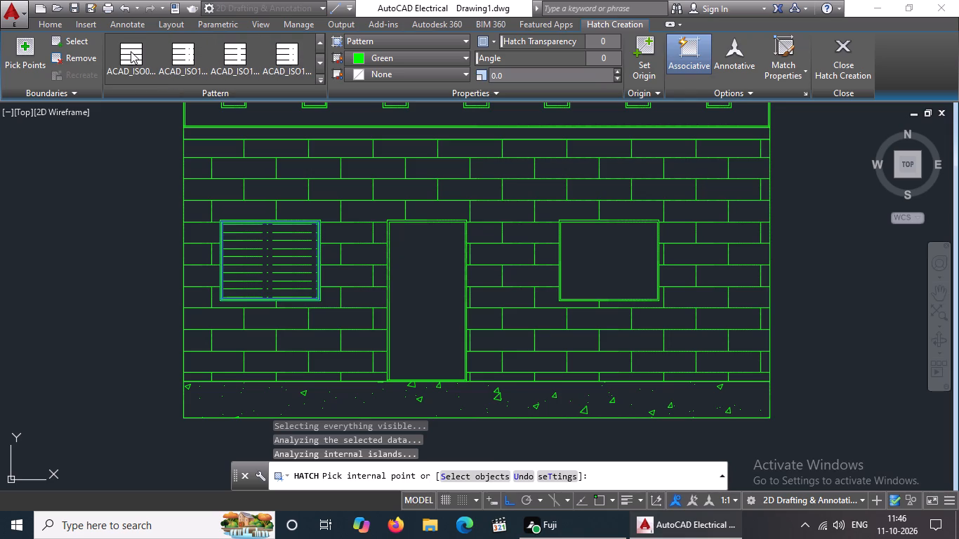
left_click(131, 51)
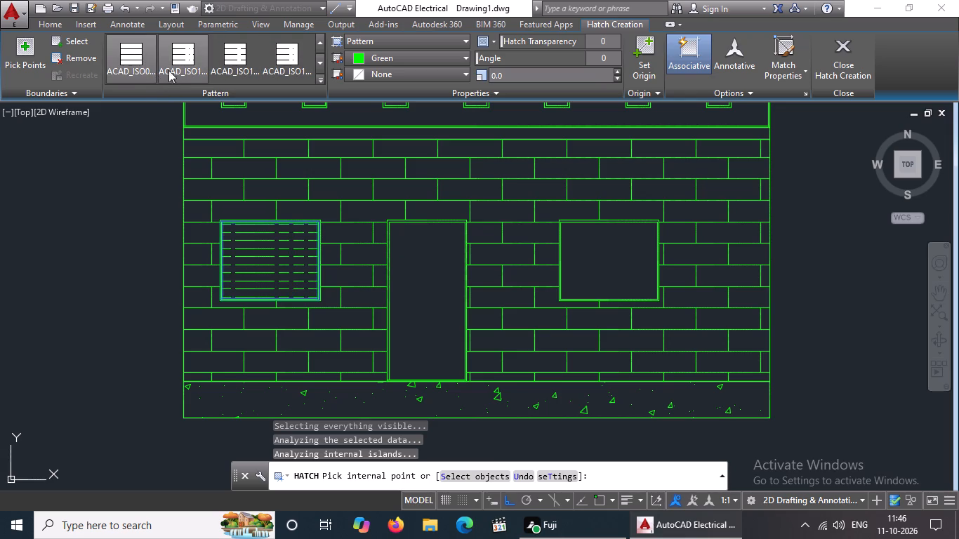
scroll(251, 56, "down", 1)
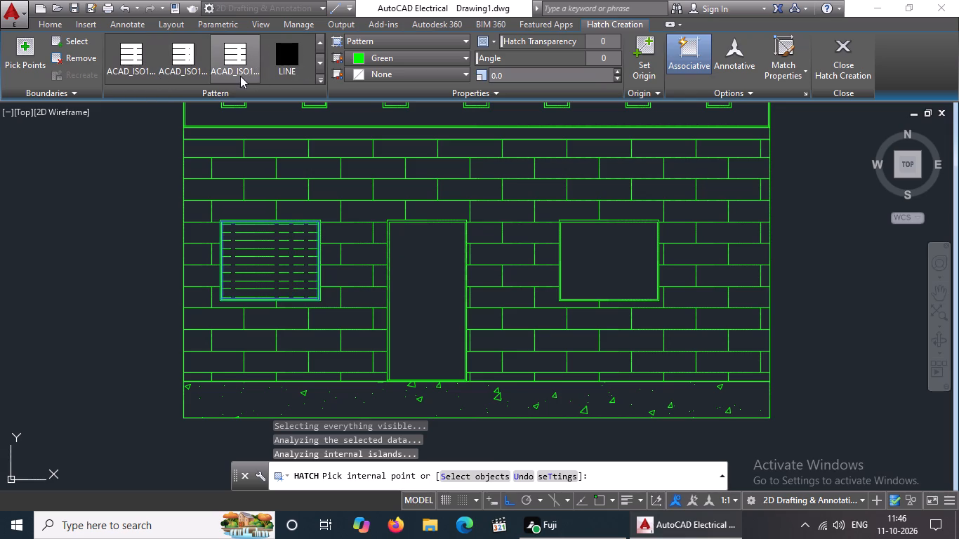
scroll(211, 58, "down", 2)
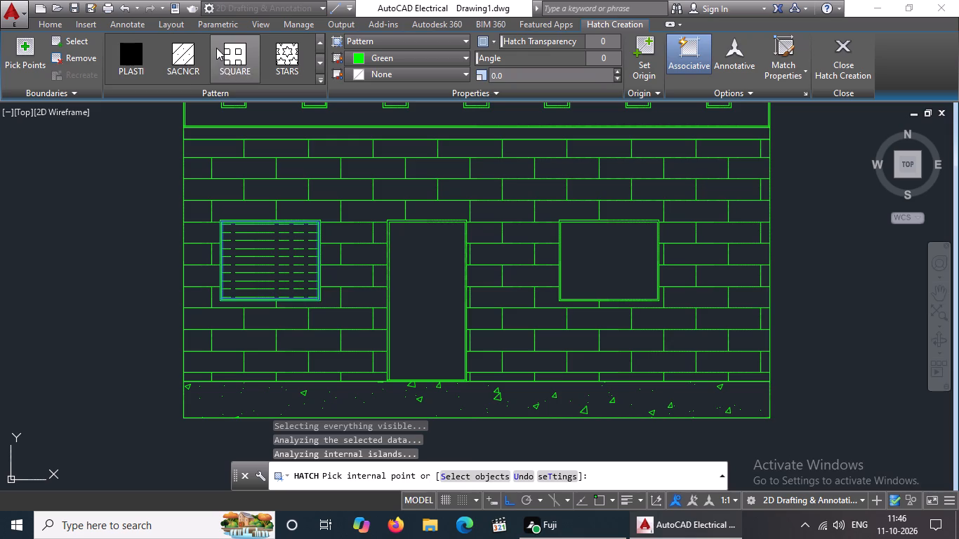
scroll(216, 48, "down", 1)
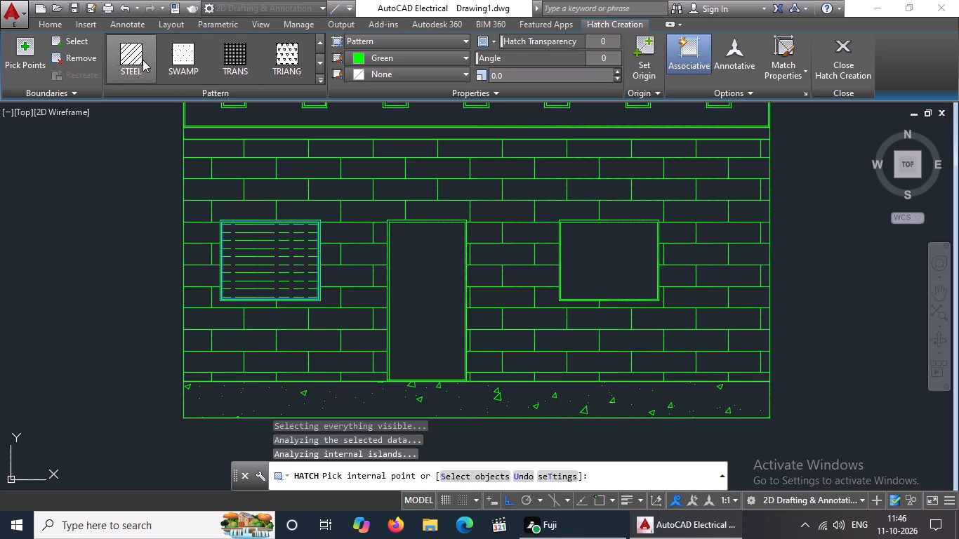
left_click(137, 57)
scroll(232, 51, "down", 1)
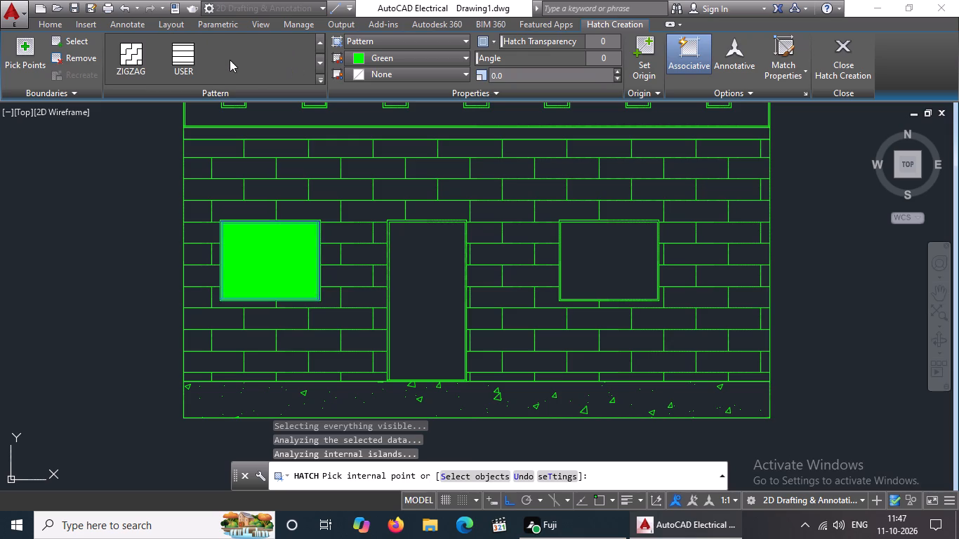
Switch the left window's hatch to the USER pattern with a spacing of 0.02.
left_click(193, 53)
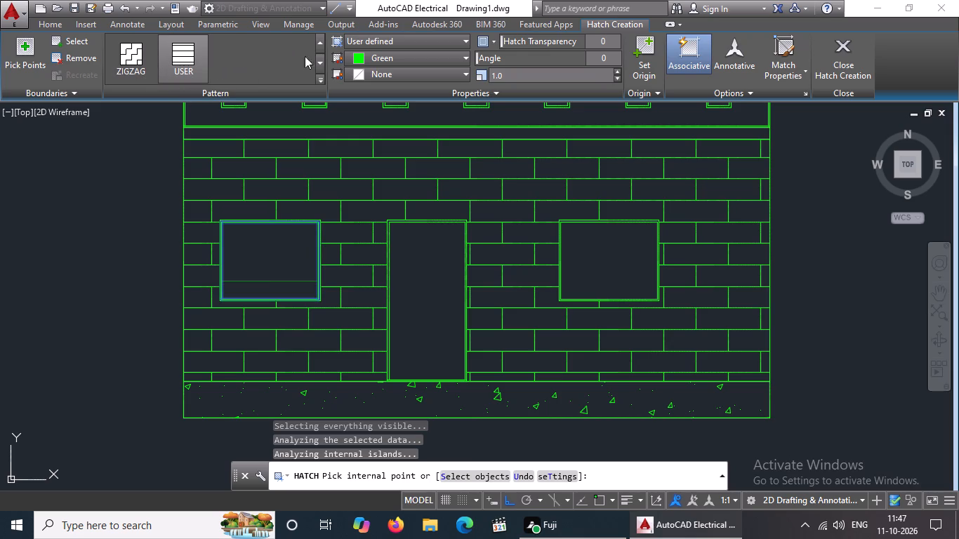
left_click(509, 69)
left_click(509, 69)
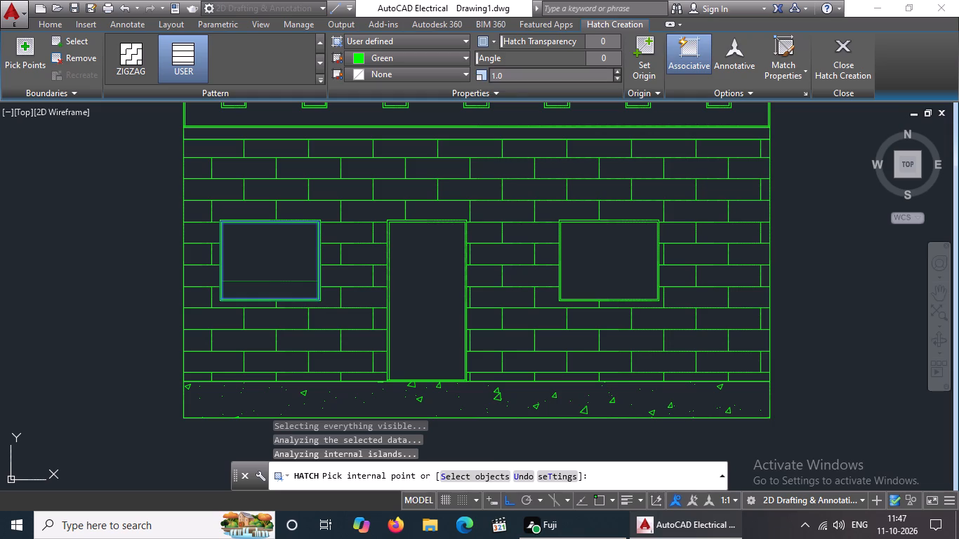
left_click(510, 76)
key("BackSpace")
key("BackSpace")
key("0")
key("period")
type("02")
key("Return")
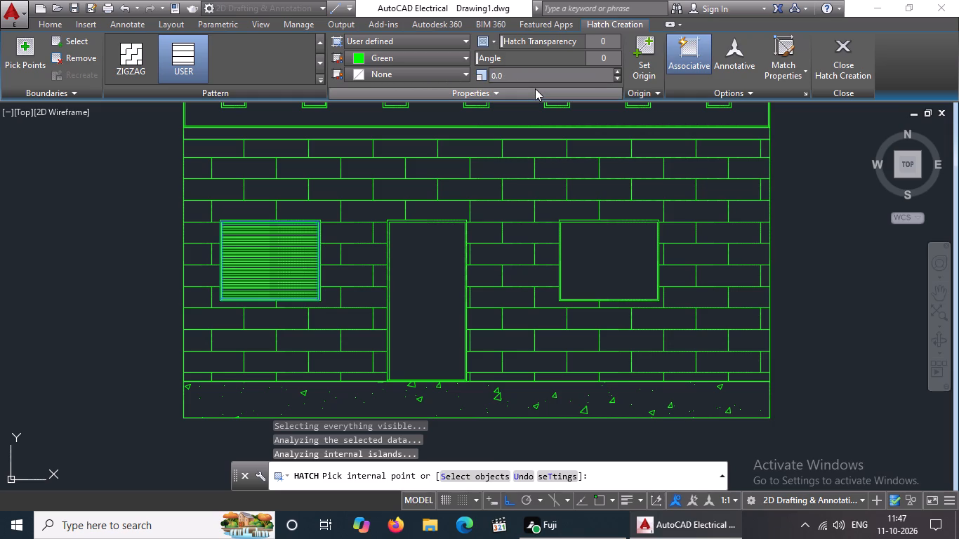
Set the left window's USER hatch spacing to 0.05.
left_click(511, 68)
left_click(512, 72)
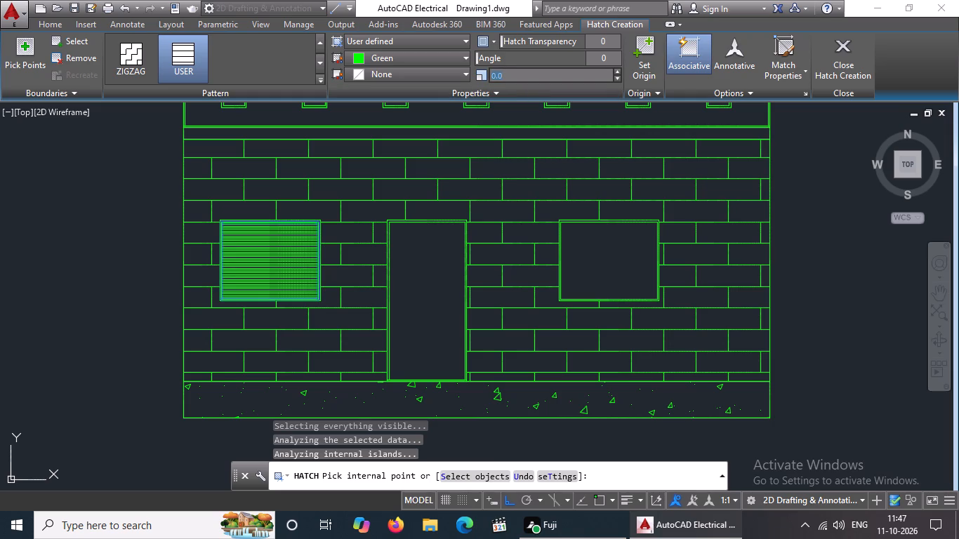
left_click(512, 73)
key("BackSpace")
key("BackSpace")
key("BackSpace")
type("0.05")
key("Return")
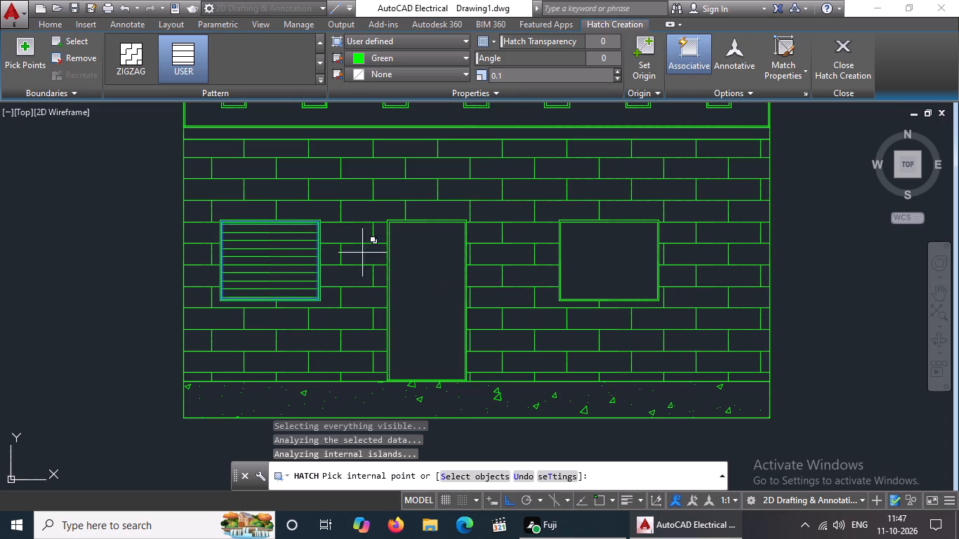
Apply the same USER hatch to the right window opening and finish the hatch.
left_click(607, 262)
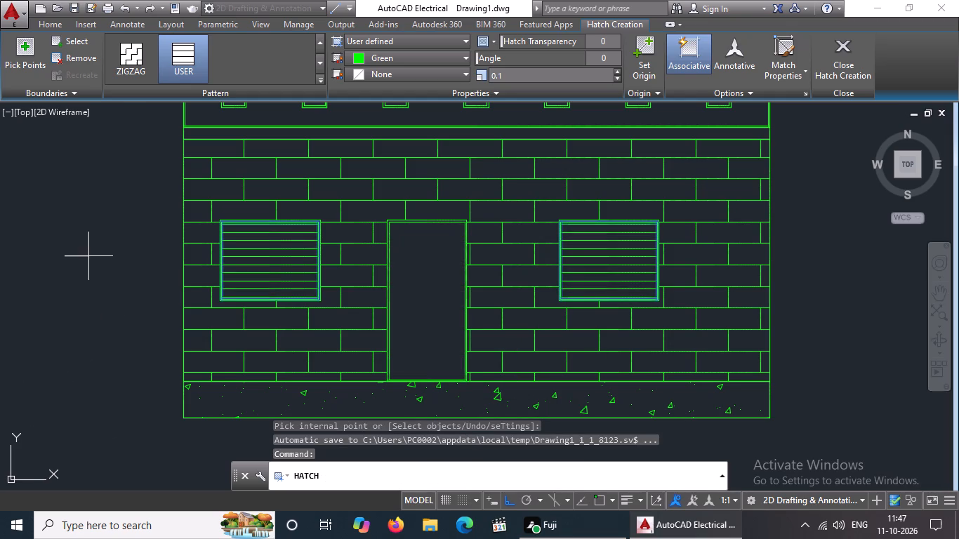
key("Escape")
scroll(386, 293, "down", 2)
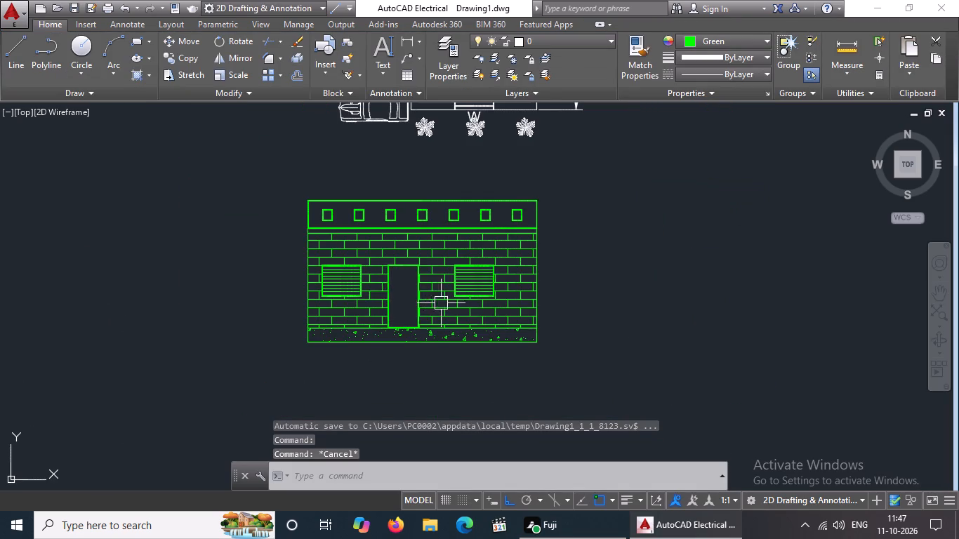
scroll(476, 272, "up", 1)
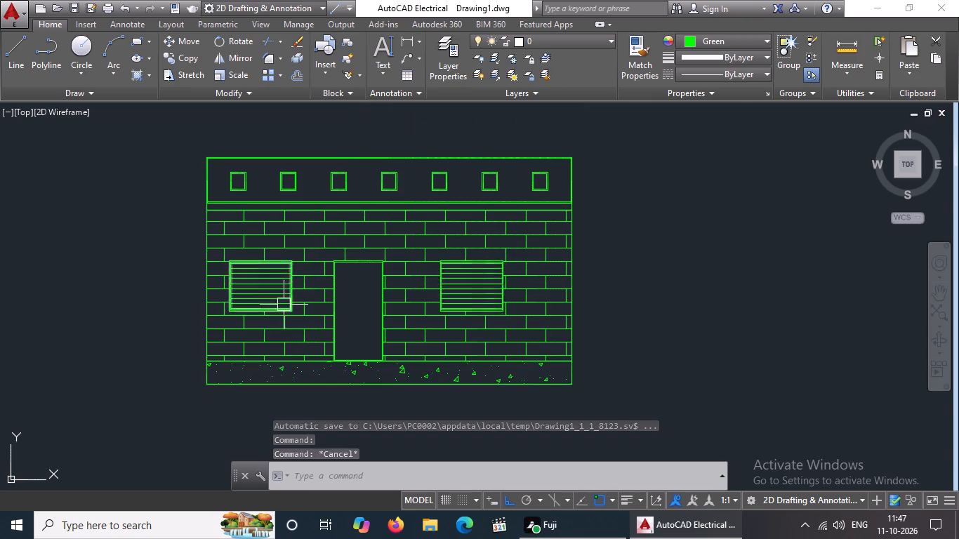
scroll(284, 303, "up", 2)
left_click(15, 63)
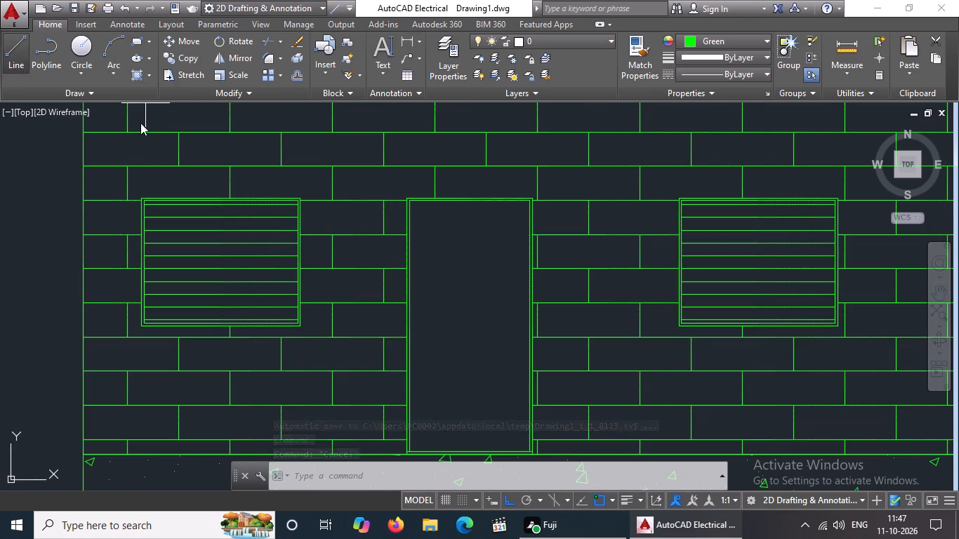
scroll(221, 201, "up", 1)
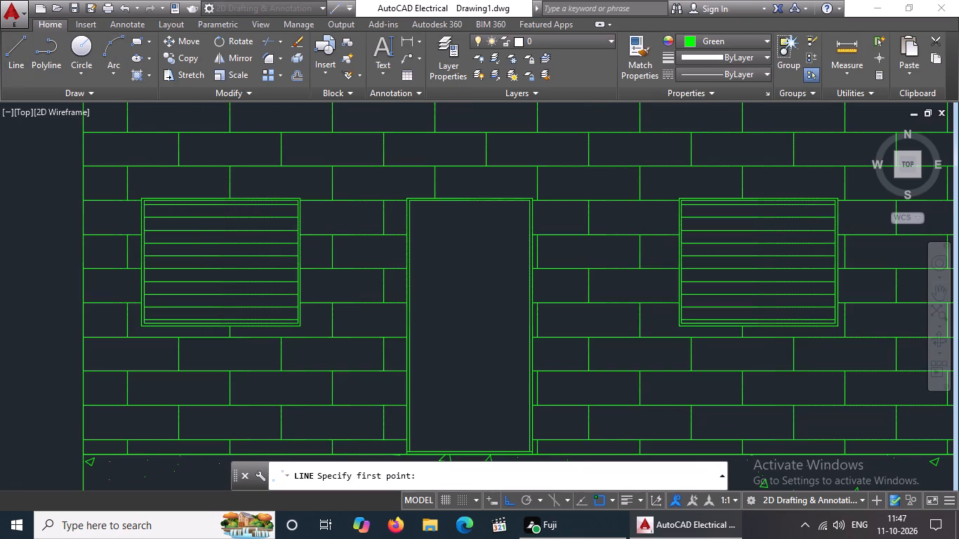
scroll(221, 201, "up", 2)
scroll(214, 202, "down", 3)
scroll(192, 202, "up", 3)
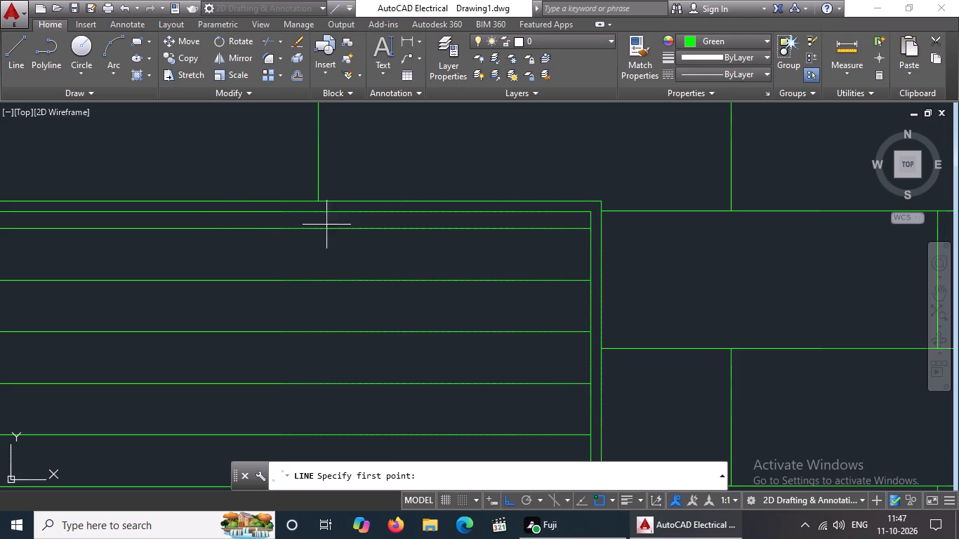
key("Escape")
Clear all object snap modes and enable only Midpoint.
type("OS")
key("space")
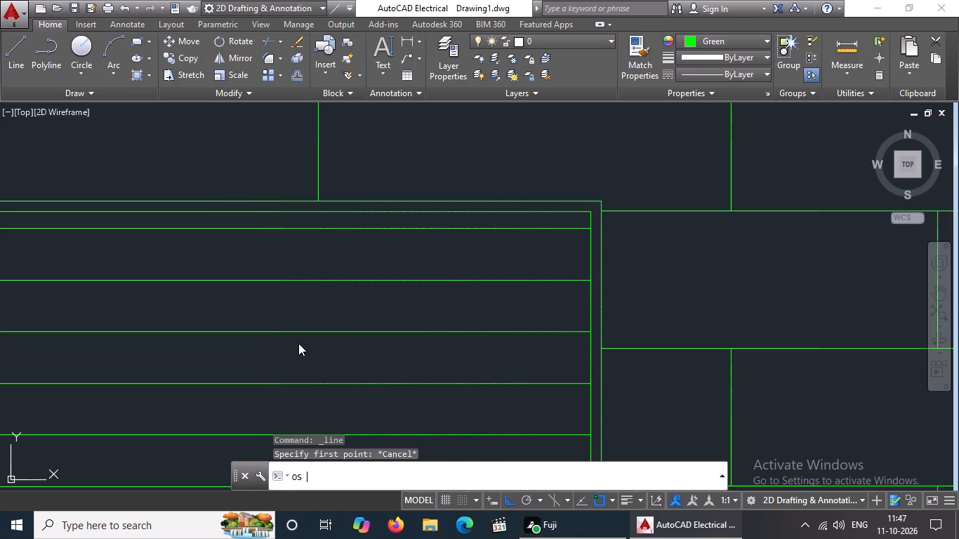
left_click(590, 201)
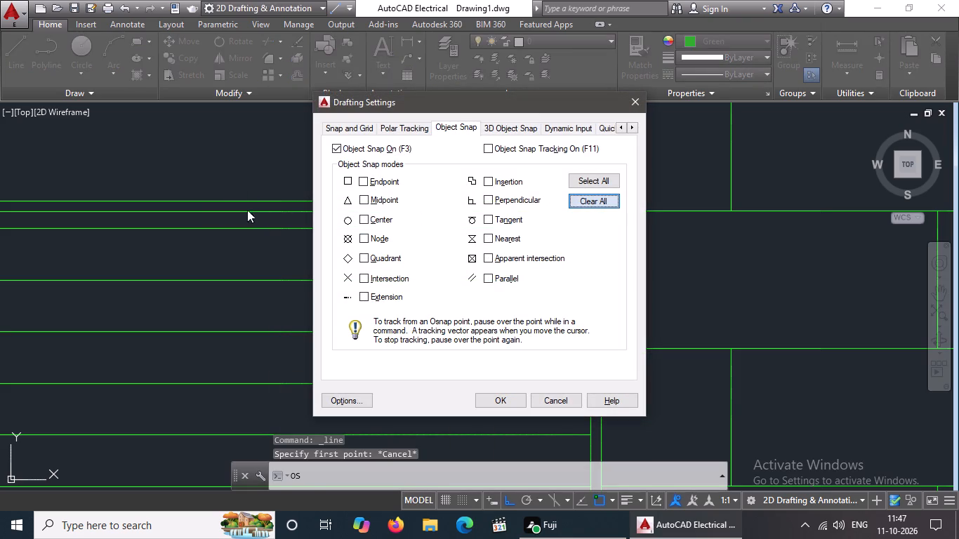
left_click(358, 180)
left_click(365, 198)
left_click(365, 182)
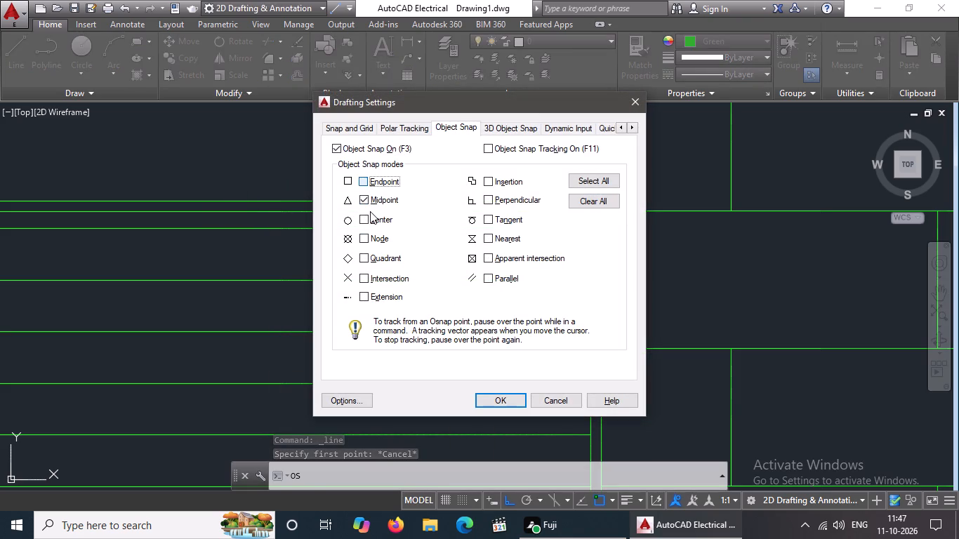
left_click(500, 397)
Draw a vertical line down the centre of the left window, between the midpoints of the inner frame's top and bottom edges.
scroll(337, 231, "down", 3)
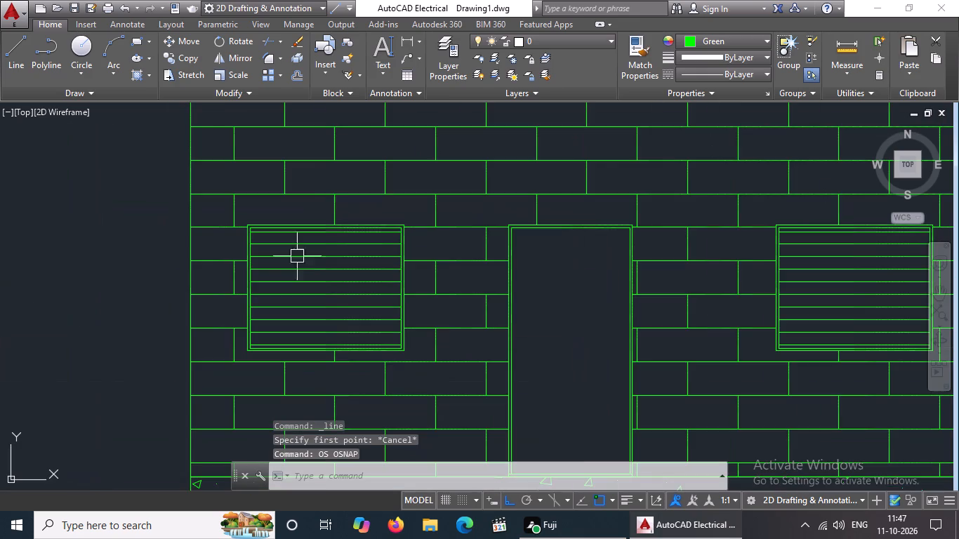
key("l")
key("space")
scroll(329, 240, "up", 2)
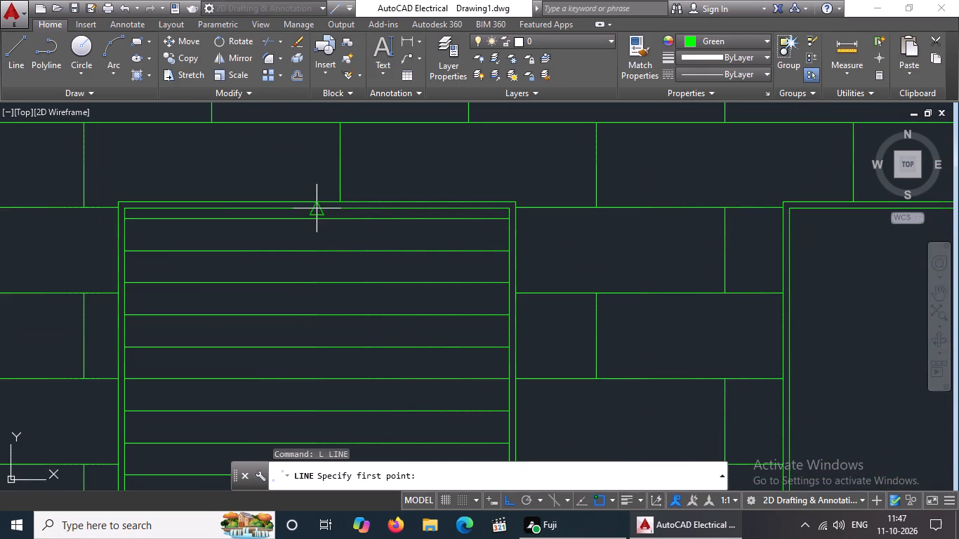
left_click(317, 211)
scroll(307, 258, "down", 3)
scroll(306, 313, "up", 4)
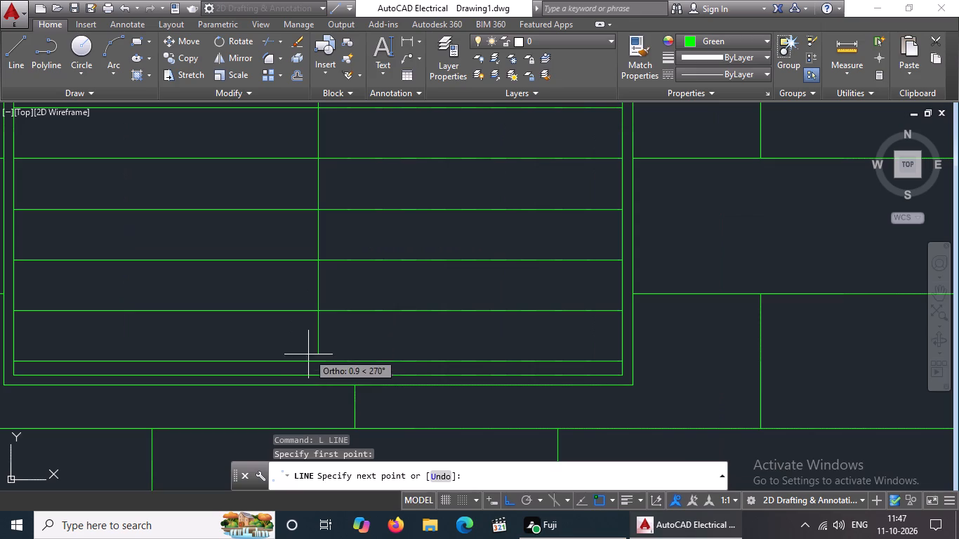
left_click(317, 376)
key("Escape")
scroll(405, 350, "down", 4)
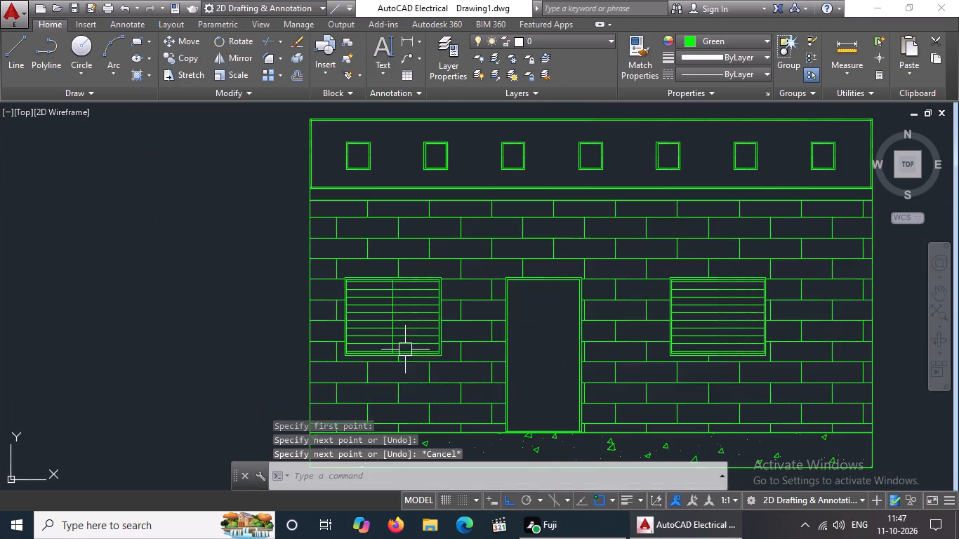
key("Escape")
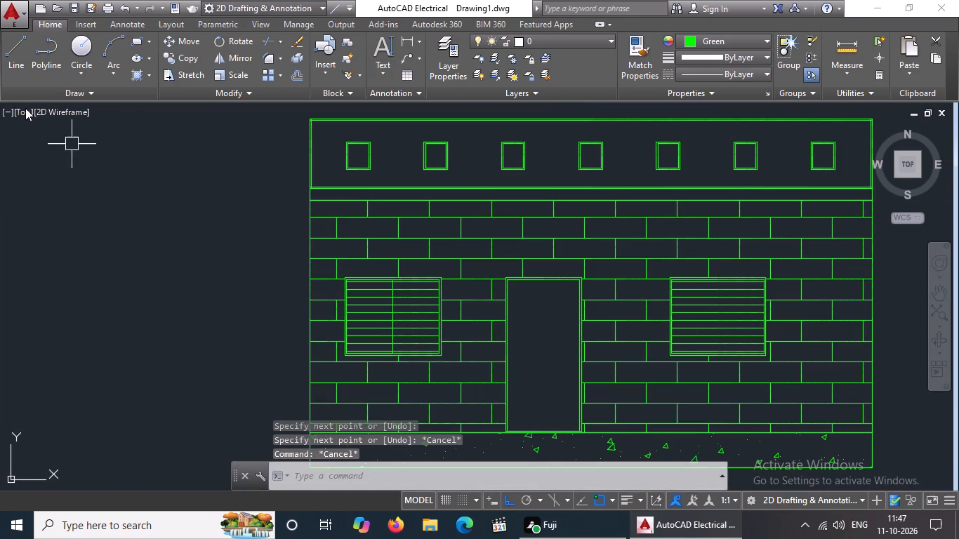
Draw a vertical line down the centre of the right window, between the midpoints of the frame's top and bottom edges.
left_click_drag(18, 55, 34, 58)
scroll(781, 267, "up", 1)
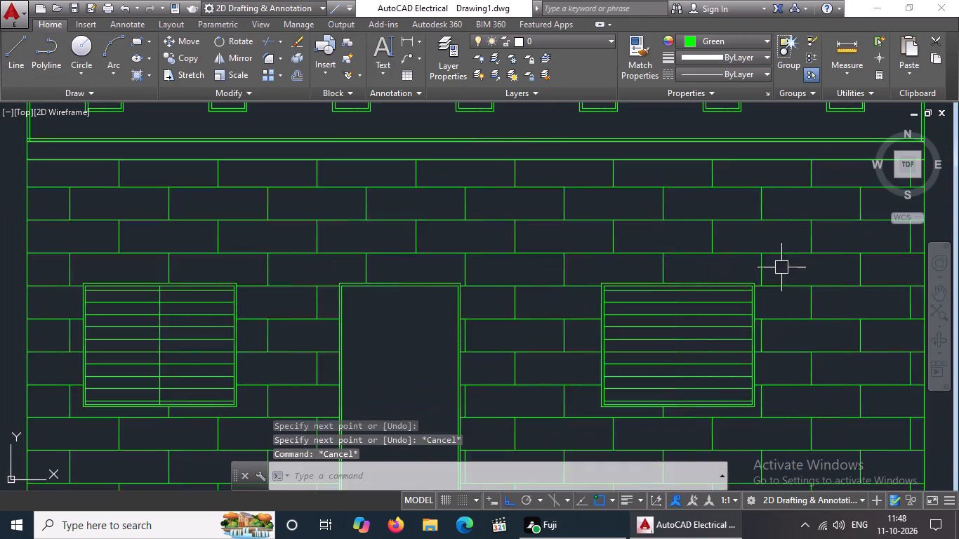
left_click(16, 62)
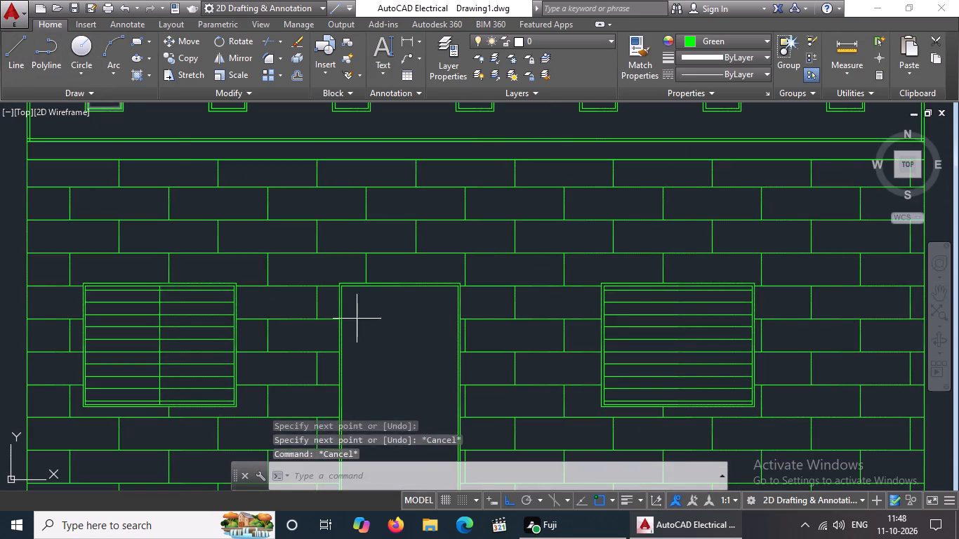
left_click(677, 284)
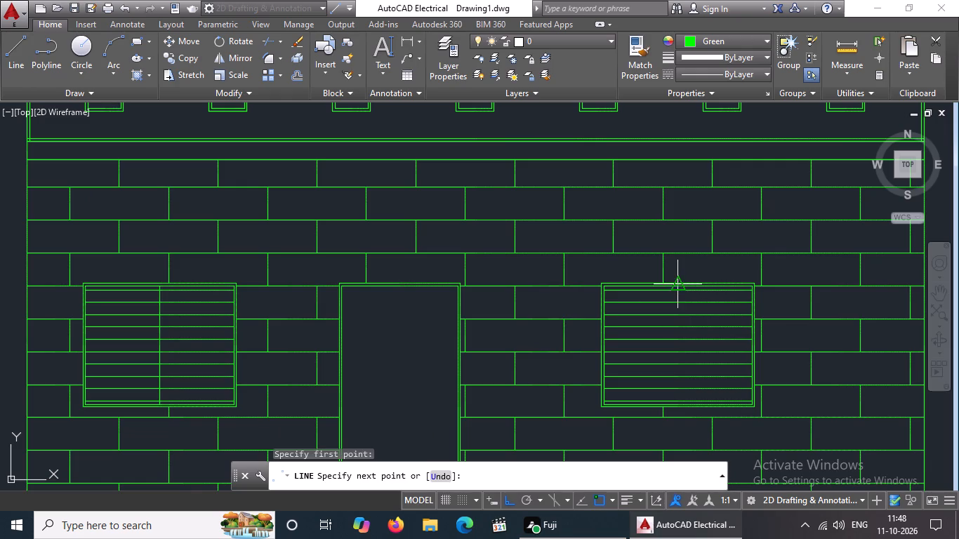
left_click(680, 405)
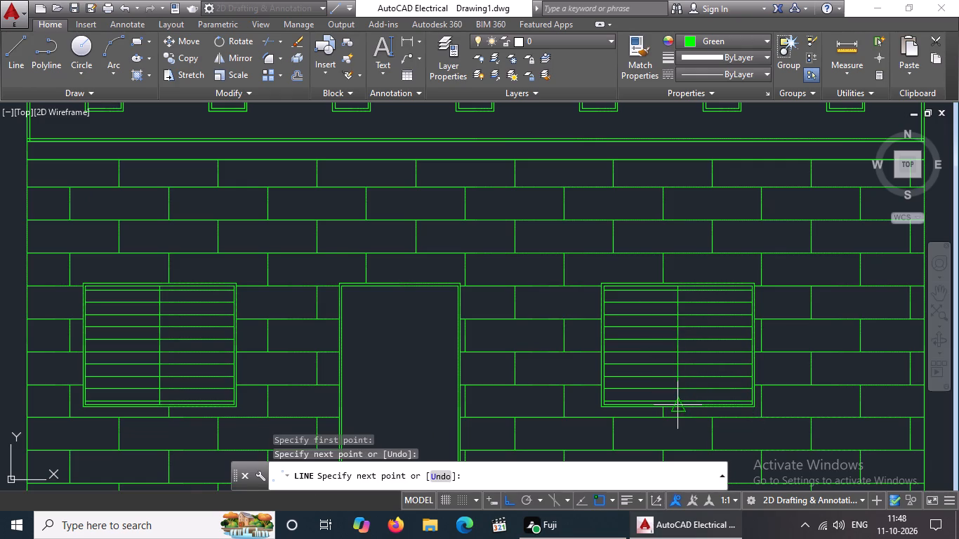
key("Escape")
Hatch the inside of the door frame with the USER pattern at an angle of 90.
scroll(676, 394, "down", 3)
scroll(630, 441, "up", 3)
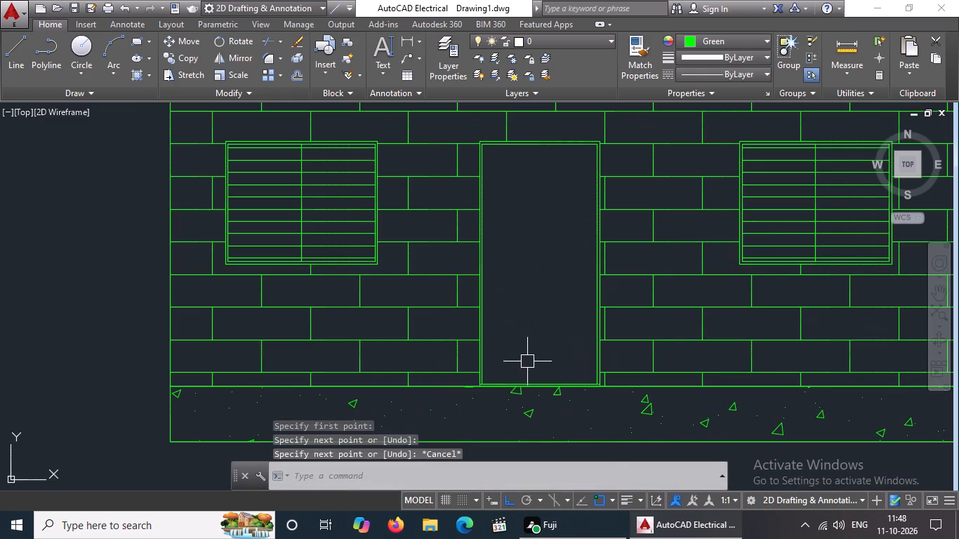
key("Escape")
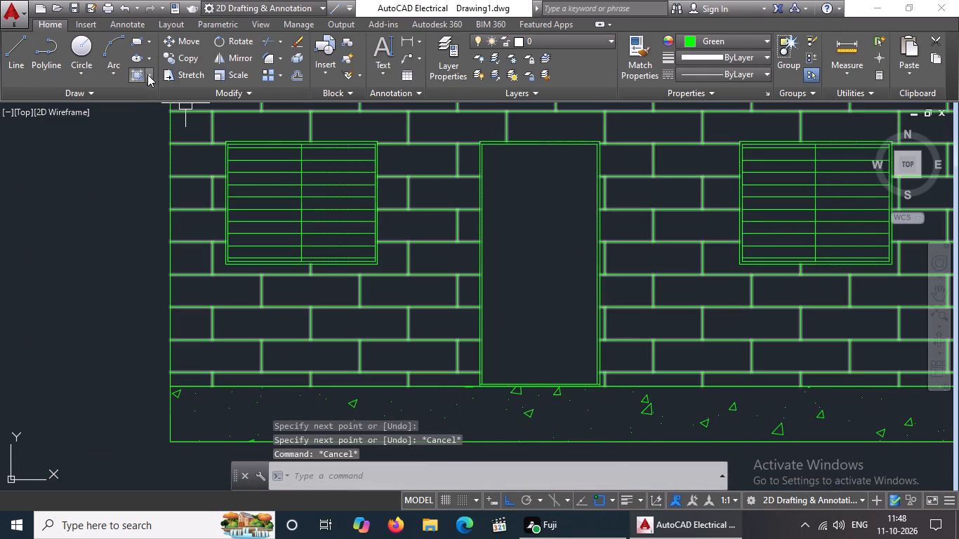
left_click(150, 71)
left_click(150, 70)
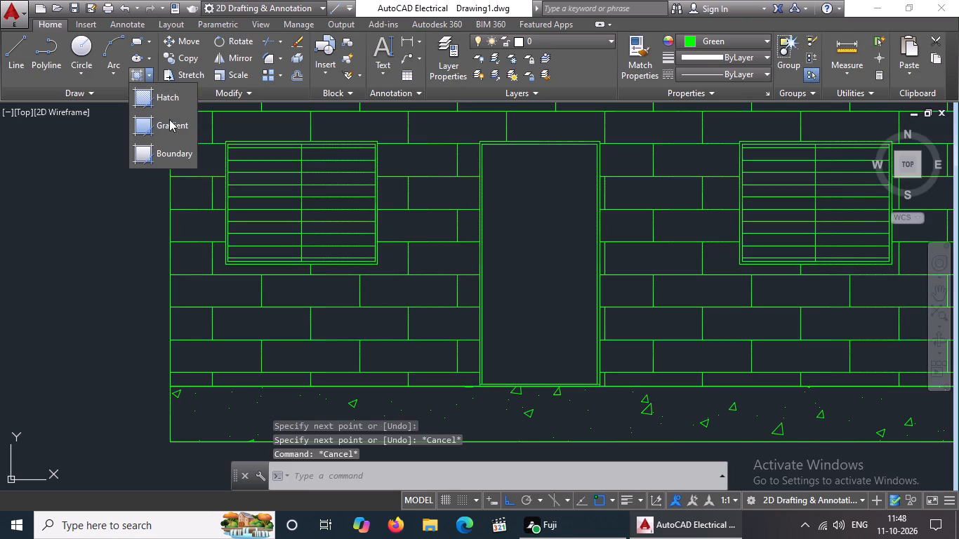
left_click(161, 91)
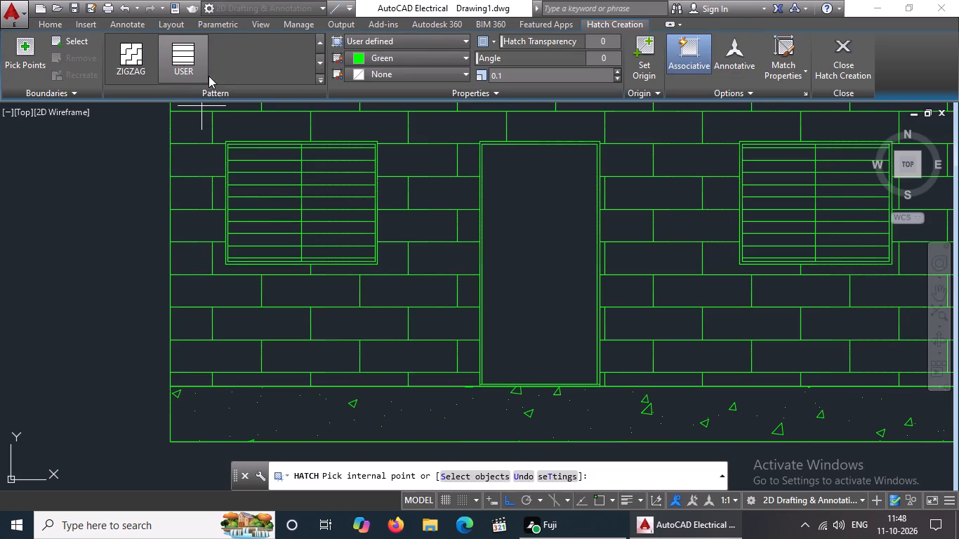
left_click(181, 55)
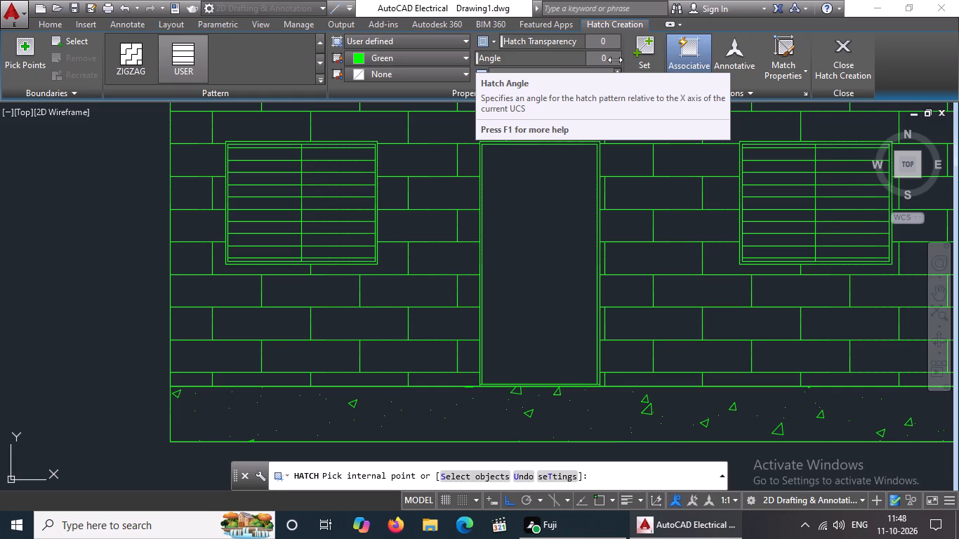
left_click(515, 57)
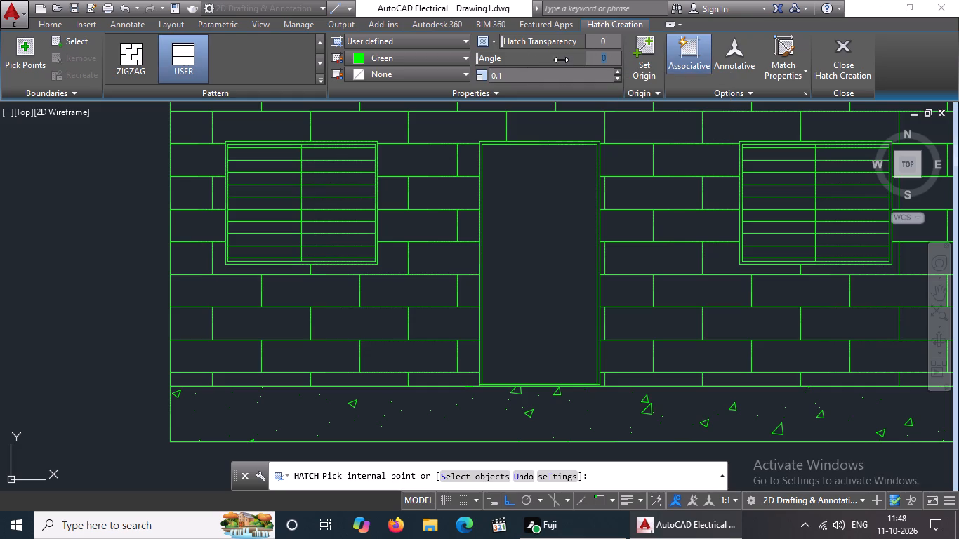
left_click(614, 58)
key("BackSpace")
key("BackSpace")
type("90")
key("Return")
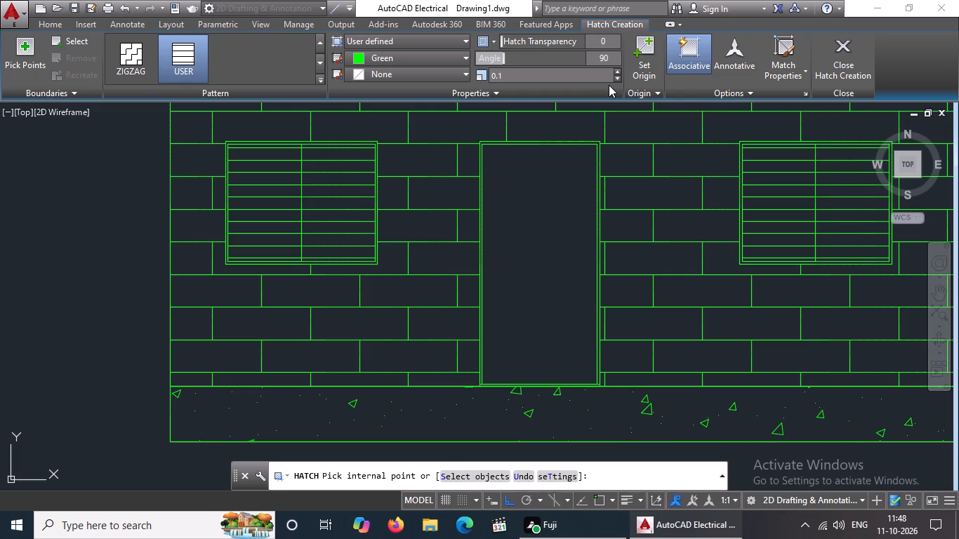
left_click(543, 246)
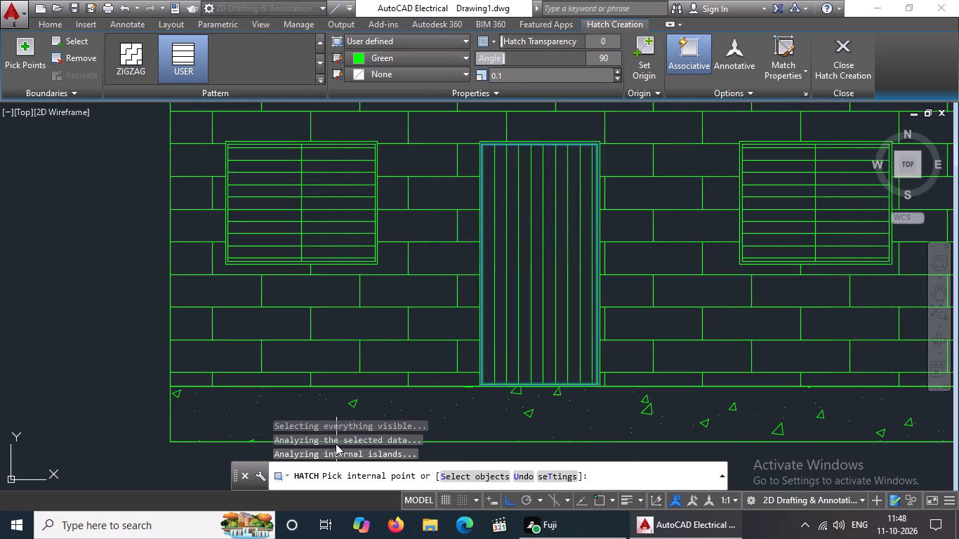
key("Escape")
Draw a horizontal handle line about 0.2 long across the right half of the door, around mid-height.
scroll(743, 305, "down", 2)
middle_click_drag(891, 291, 782, 310)
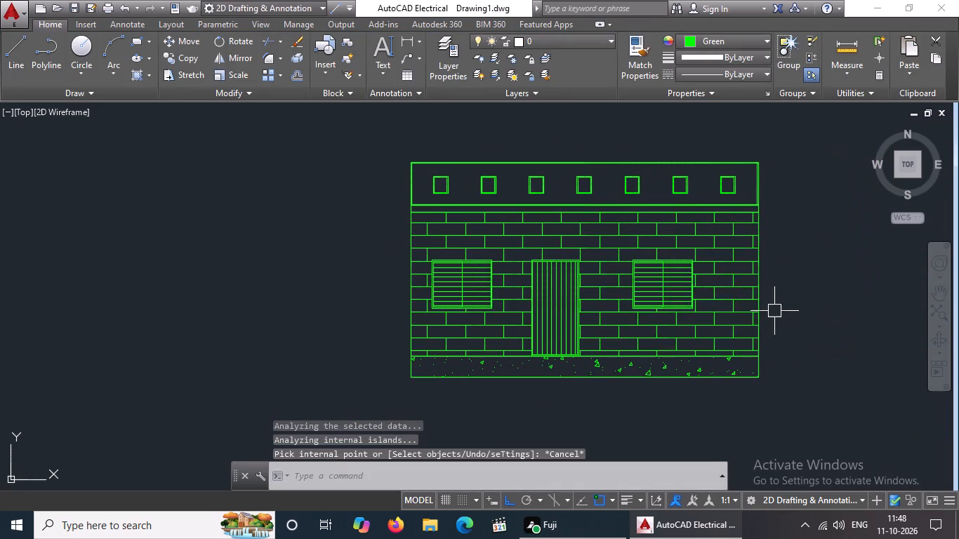
scroll(588, 366, "up", 2)
left_click(15, 49)
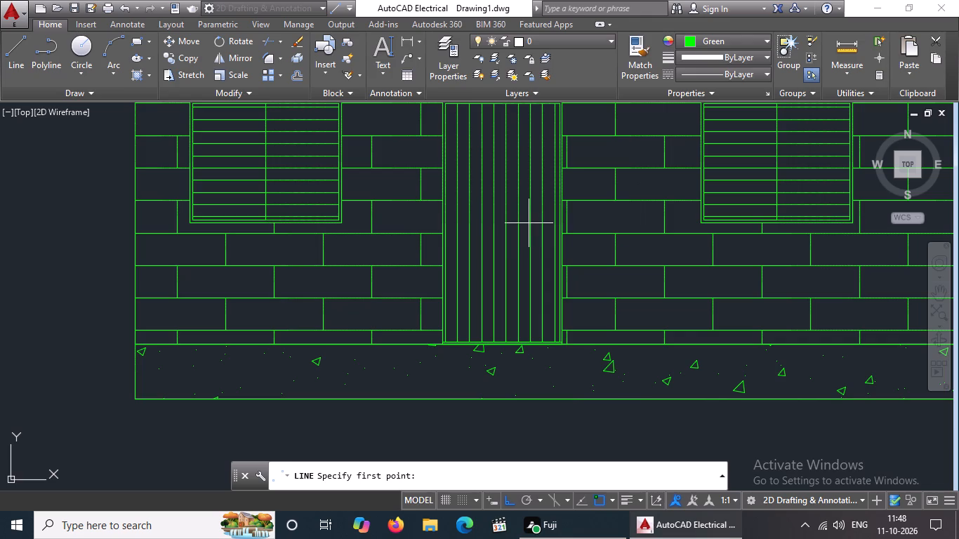
scroll(562, 230, "up", 1)
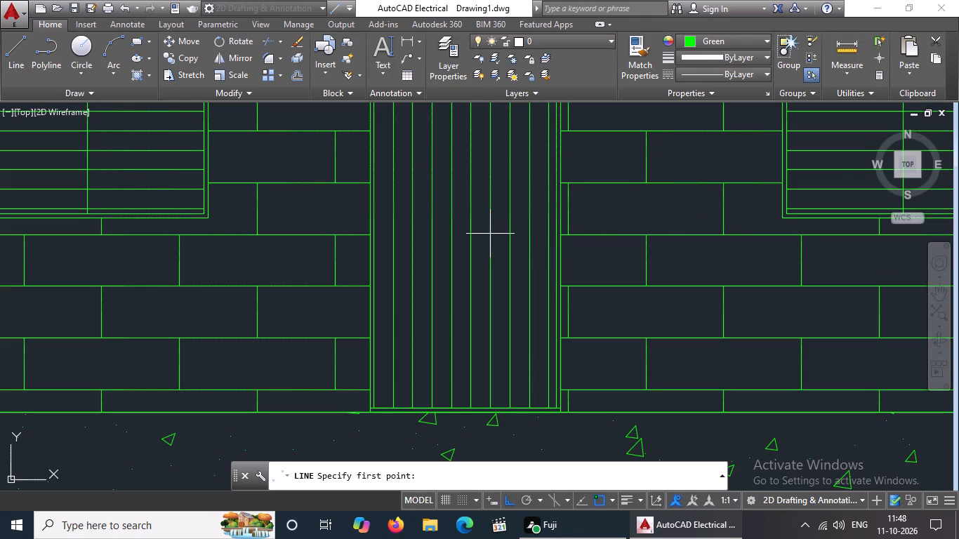
left_click(489, 234)
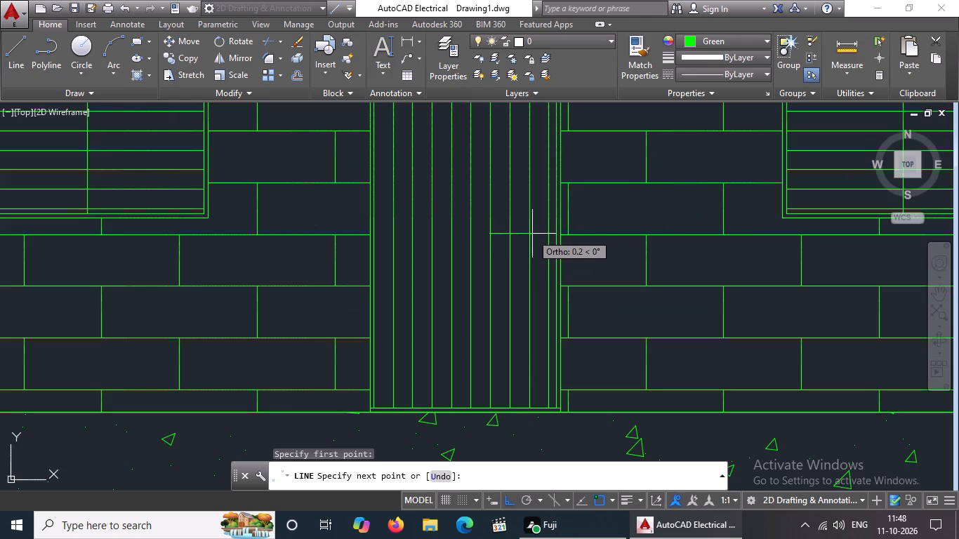
left_click(529, 234)
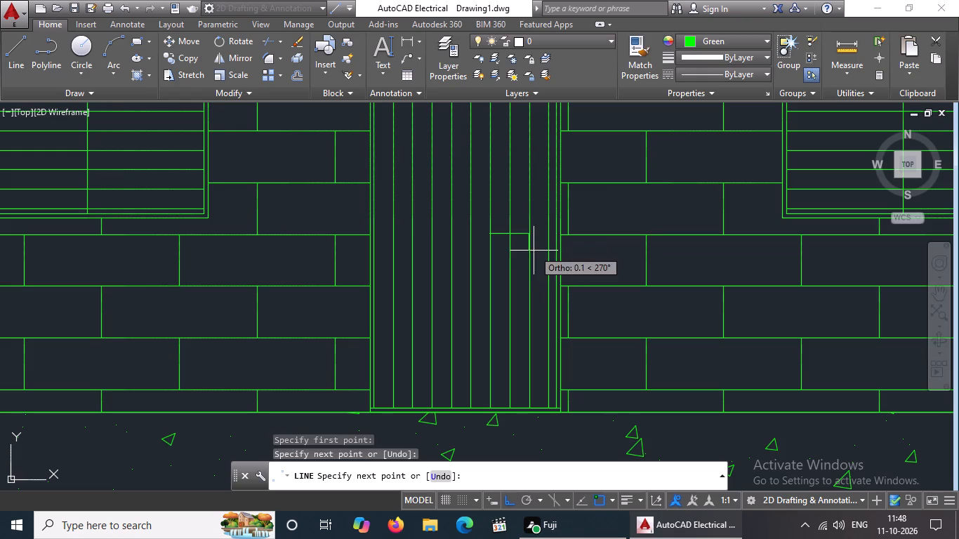
key("Escape")
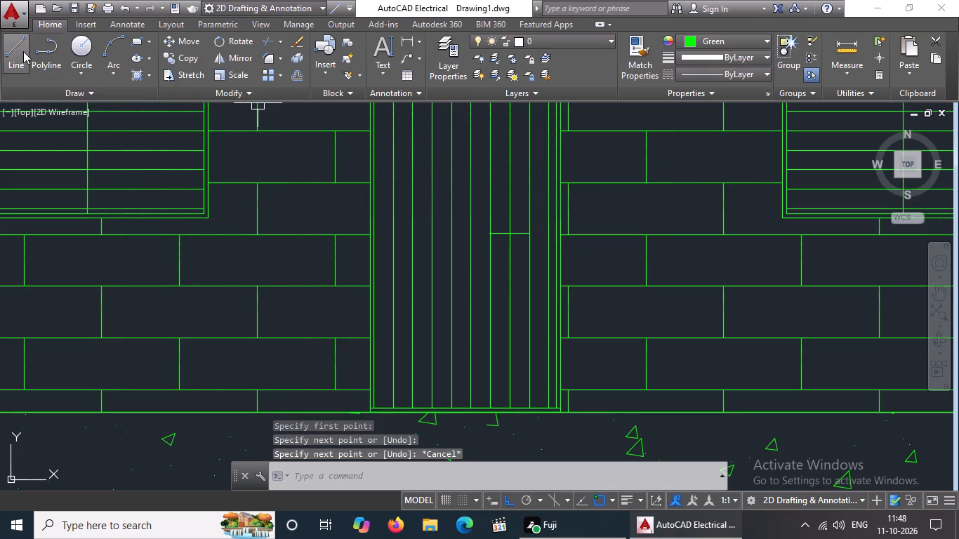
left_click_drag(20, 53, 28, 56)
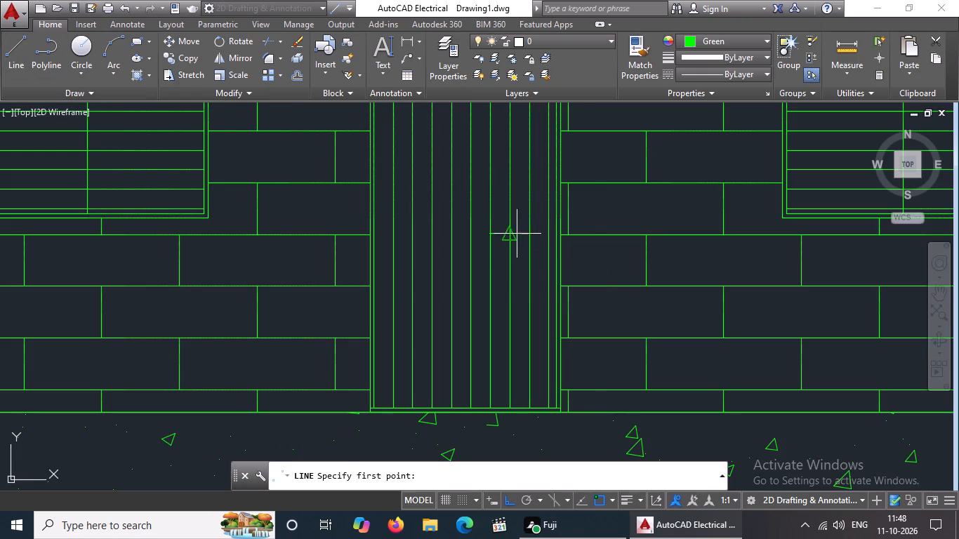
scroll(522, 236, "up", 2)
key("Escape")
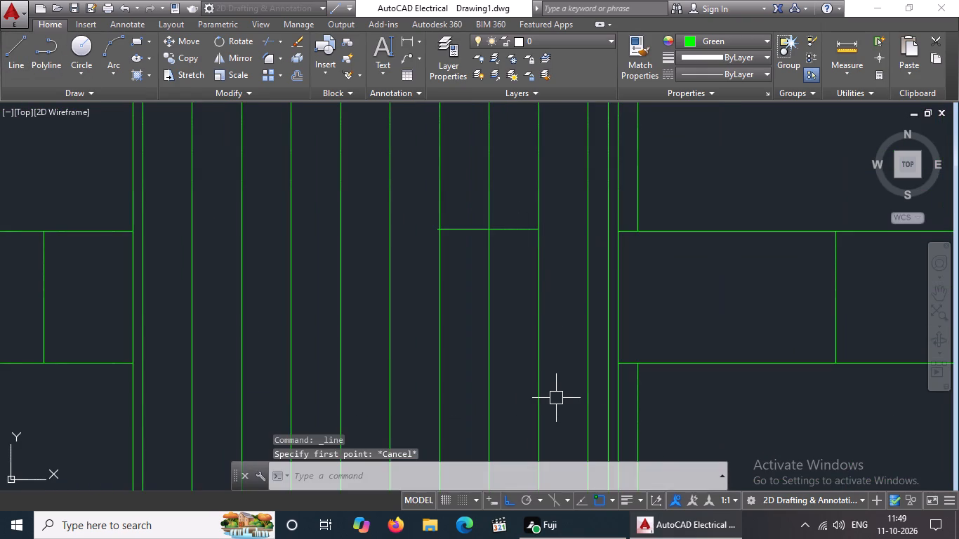
Enable all object snap modes in the drafting settings.
type("OS")
key("space")
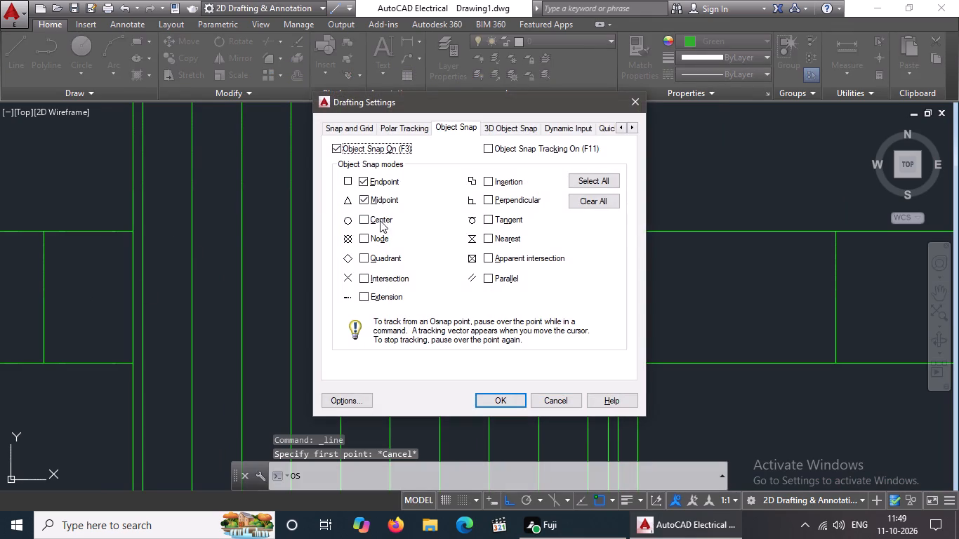
left_click(589, 173)
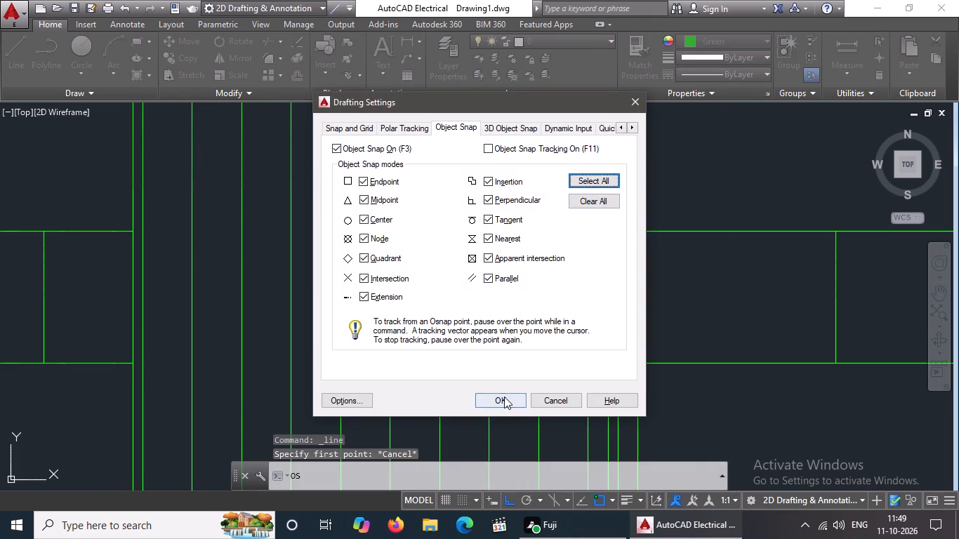
left_click(504, 397)
Draw a short vertical line downward from the right half of the door's horizontal handle line.
left_click(25, 62)
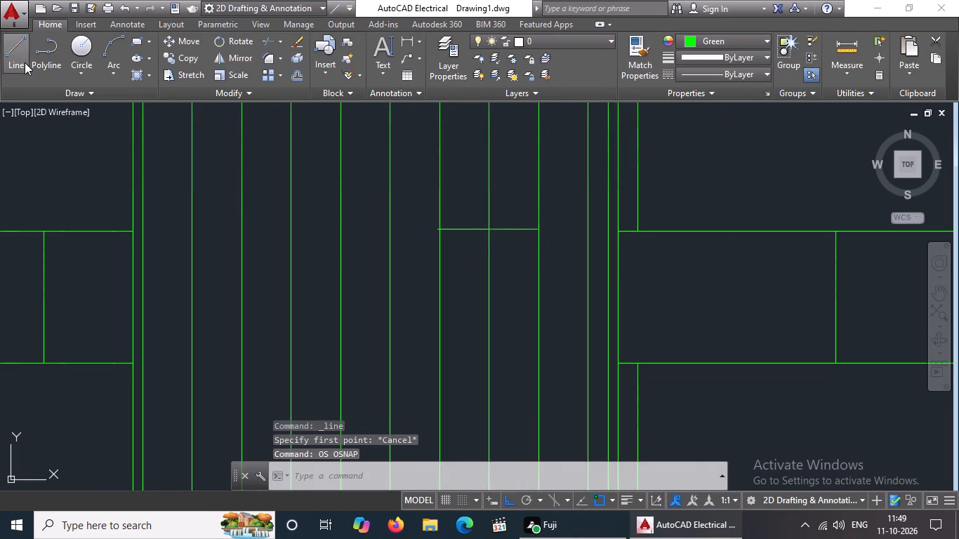
left_click(515, 229)
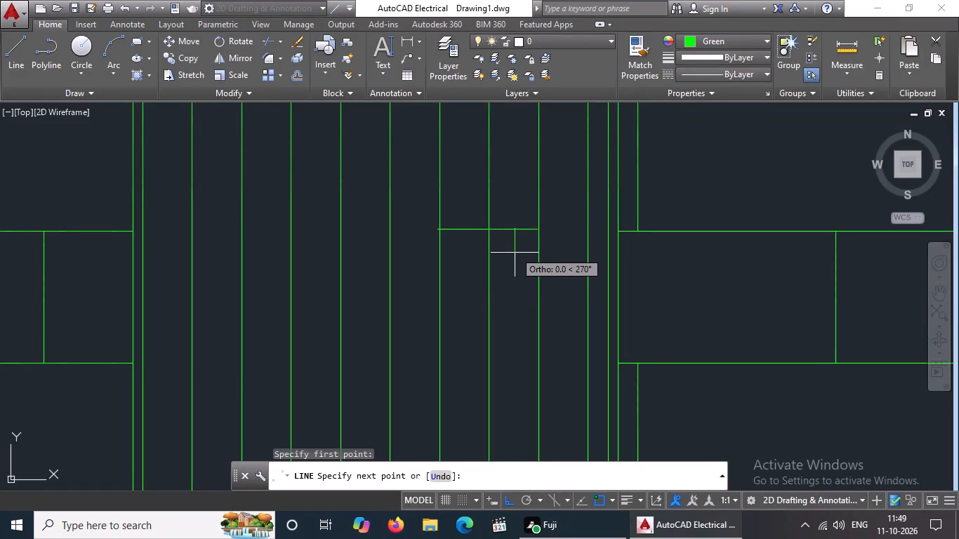
left_click(515, 255)
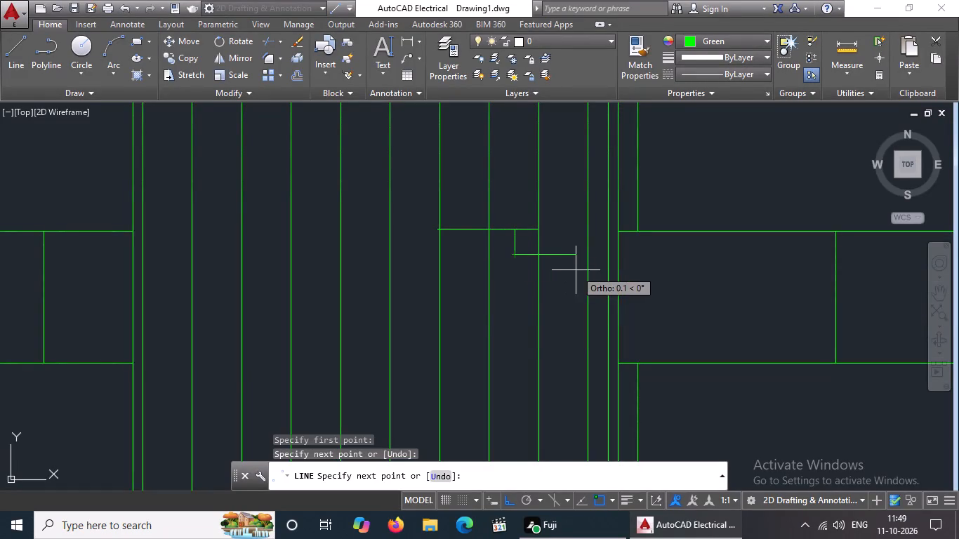
key("Escape")
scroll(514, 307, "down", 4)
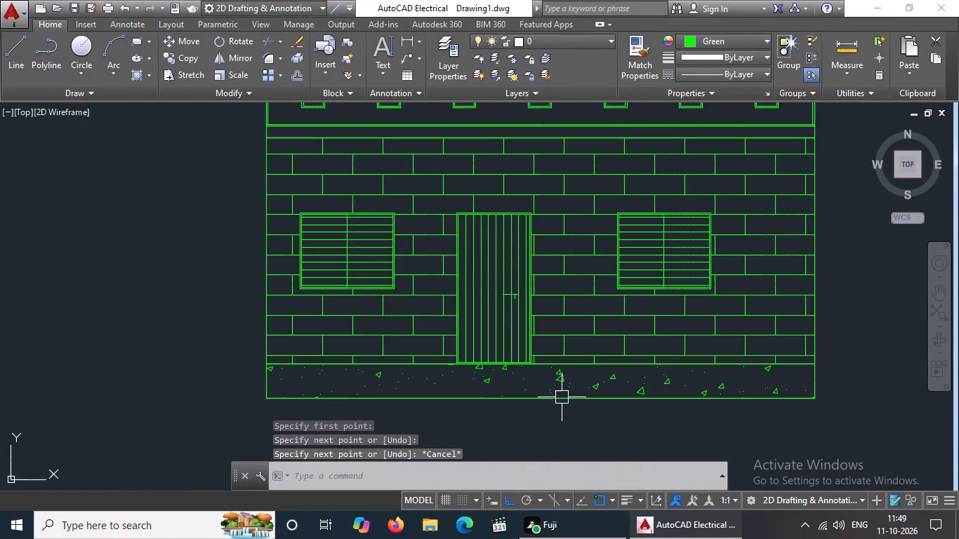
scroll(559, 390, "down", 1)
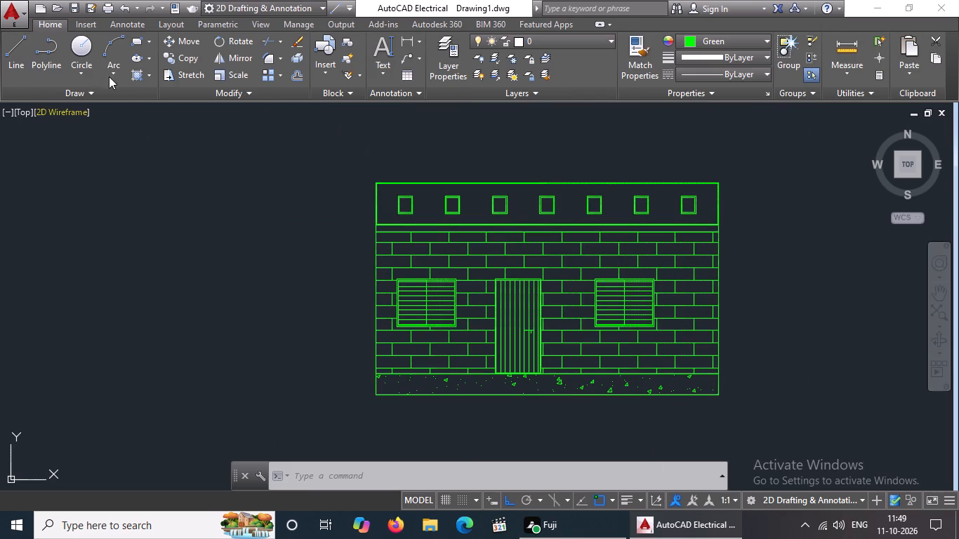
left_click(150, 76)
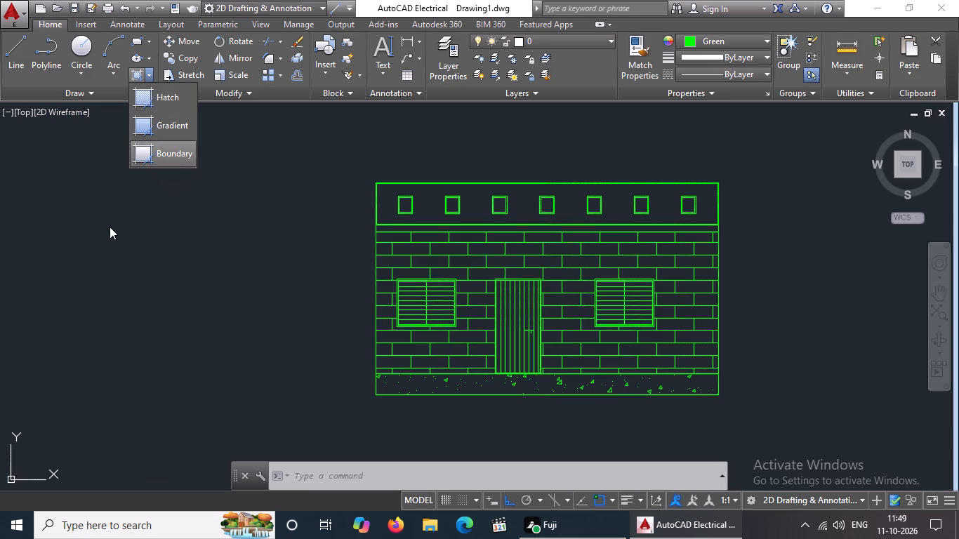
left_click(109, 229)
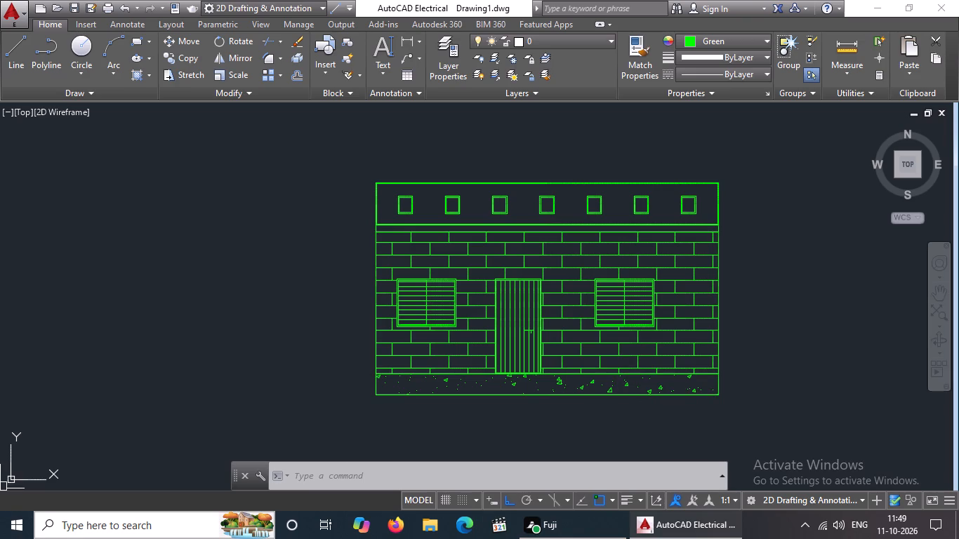
Draw a horizontal line 2 units long extending rightward from the bottom-right corner of the concrete base.
scroll(457, 414, "down", 2)
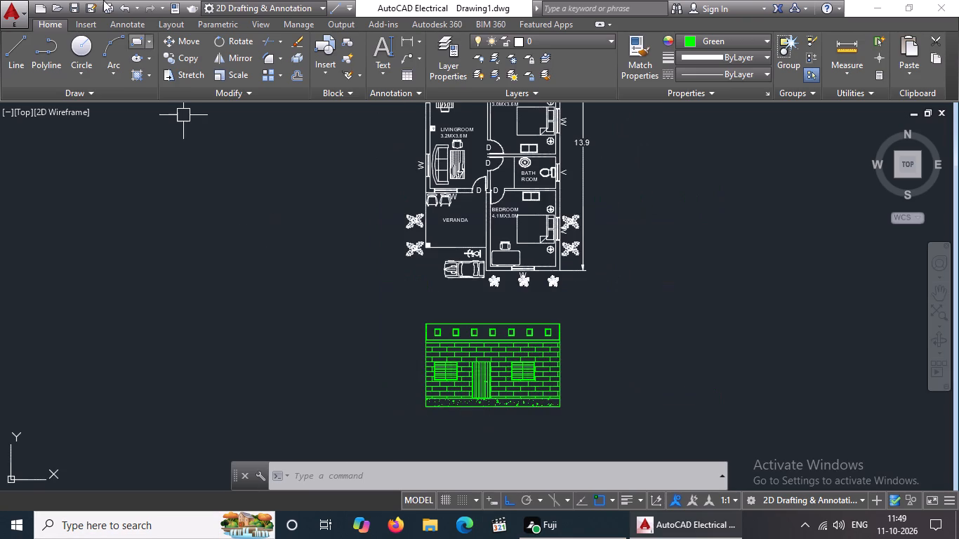
left_click(13, 65)
scroll(537, 434, "up", 2)
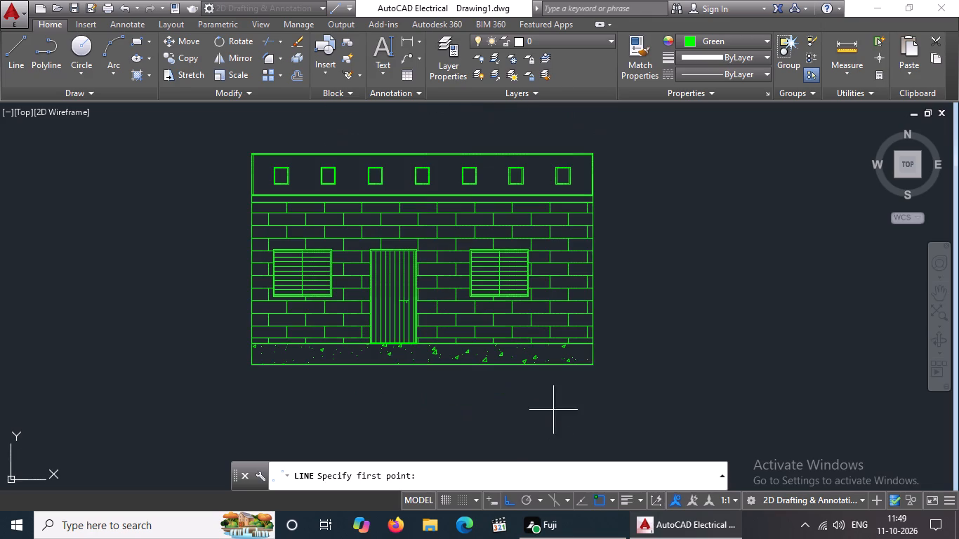
left_click_drag(594, 364, 607, 361)
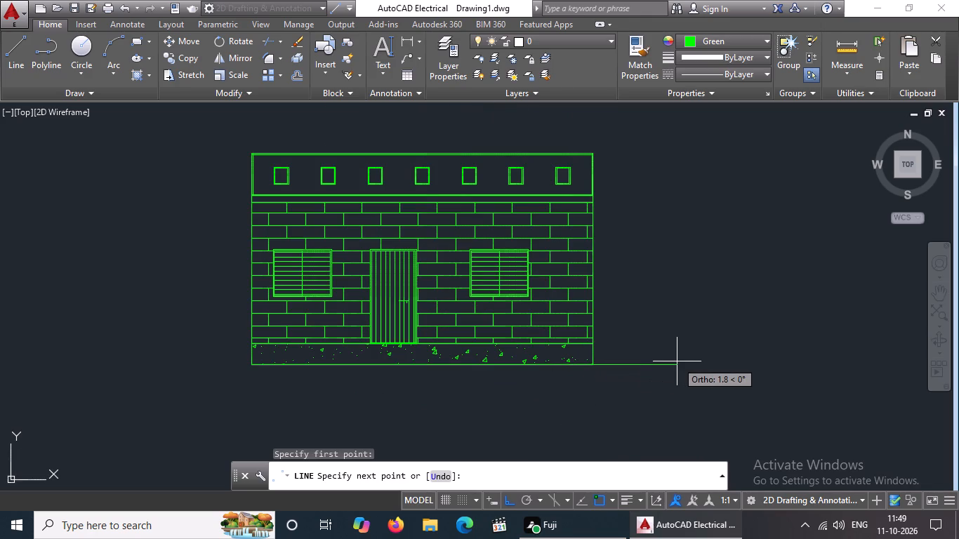
key("2")
key("Return")
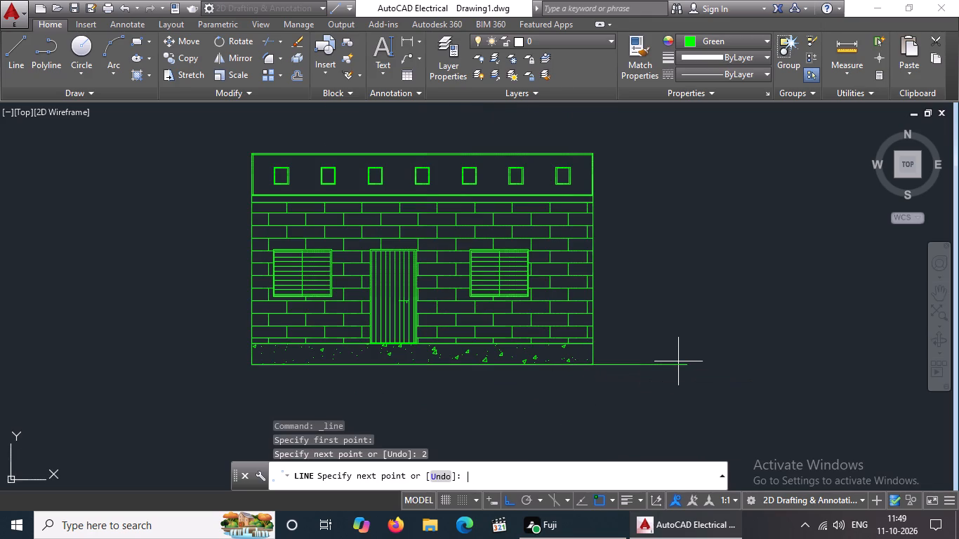
Finish the line extending from the bottom-right corner of the concrete base.
key("Return")
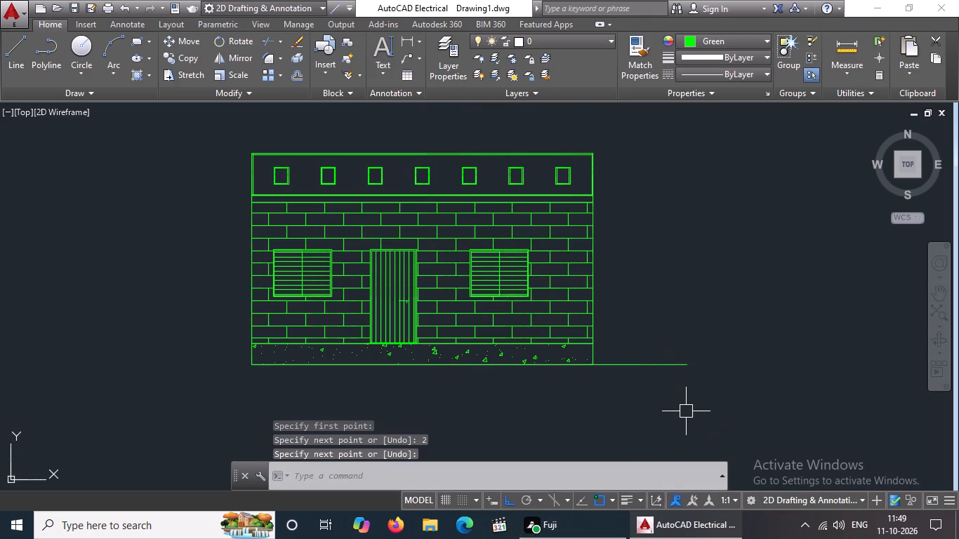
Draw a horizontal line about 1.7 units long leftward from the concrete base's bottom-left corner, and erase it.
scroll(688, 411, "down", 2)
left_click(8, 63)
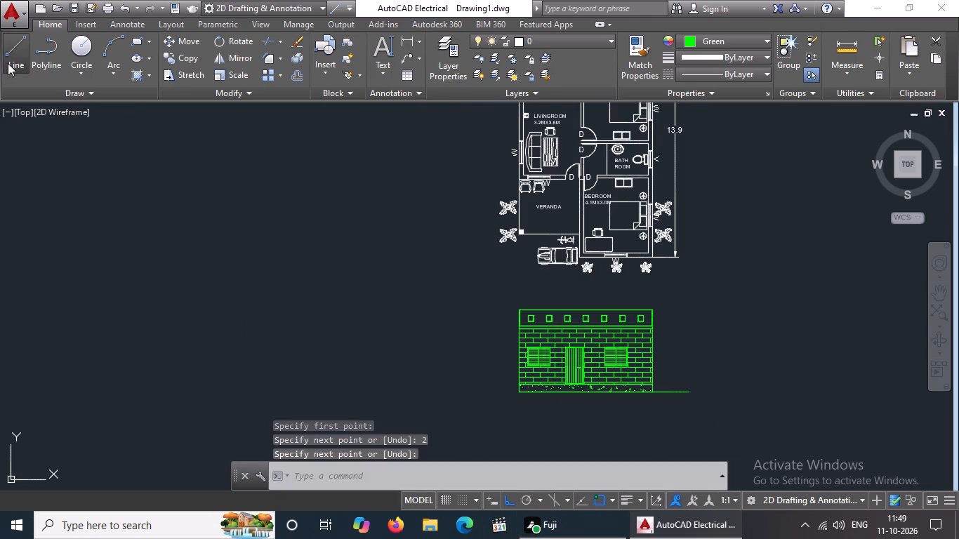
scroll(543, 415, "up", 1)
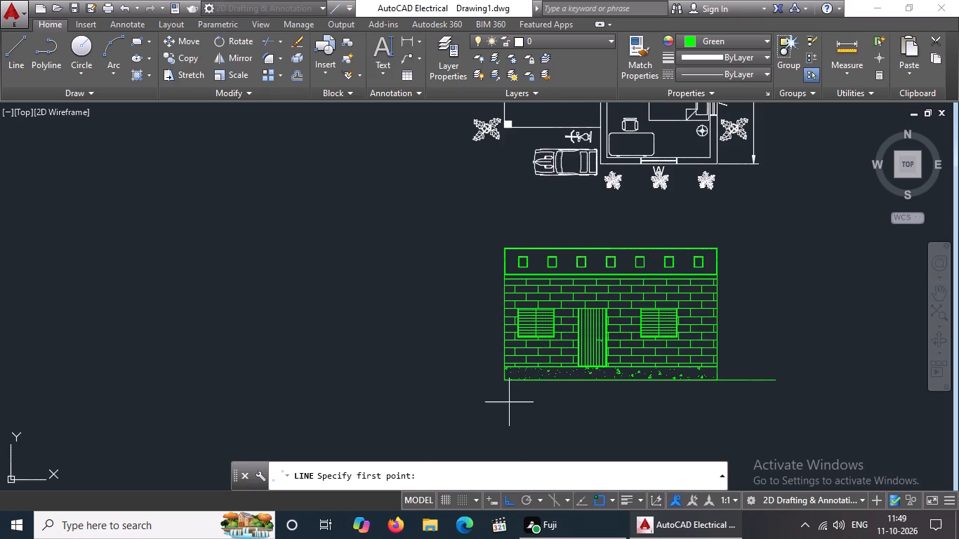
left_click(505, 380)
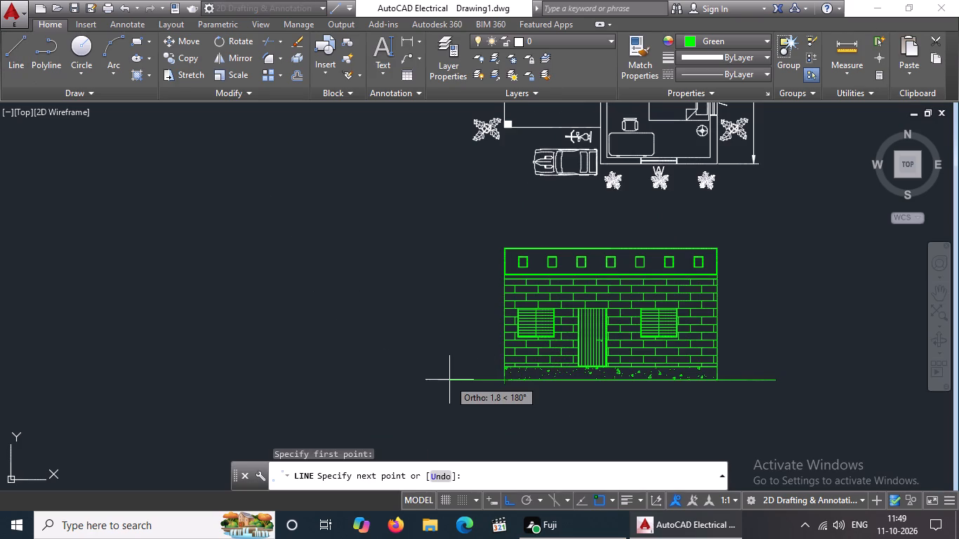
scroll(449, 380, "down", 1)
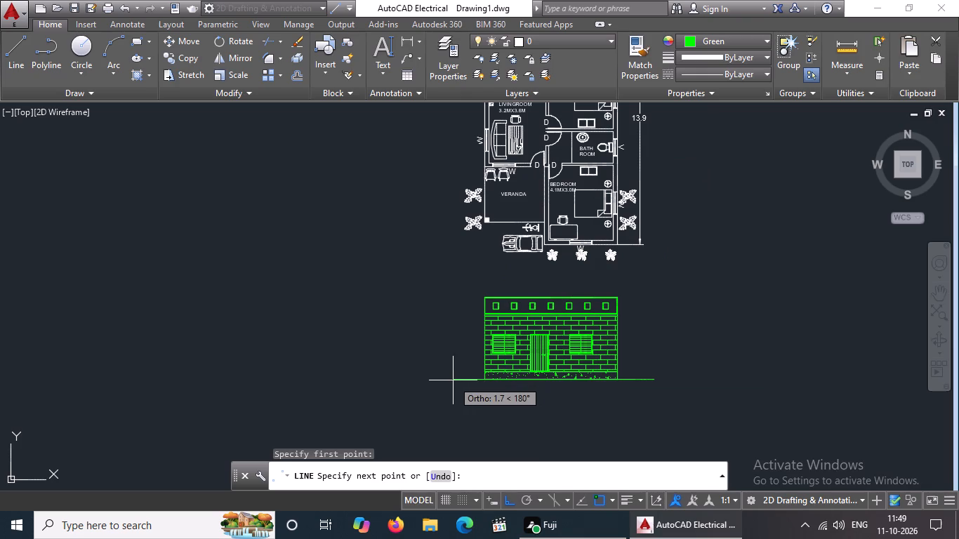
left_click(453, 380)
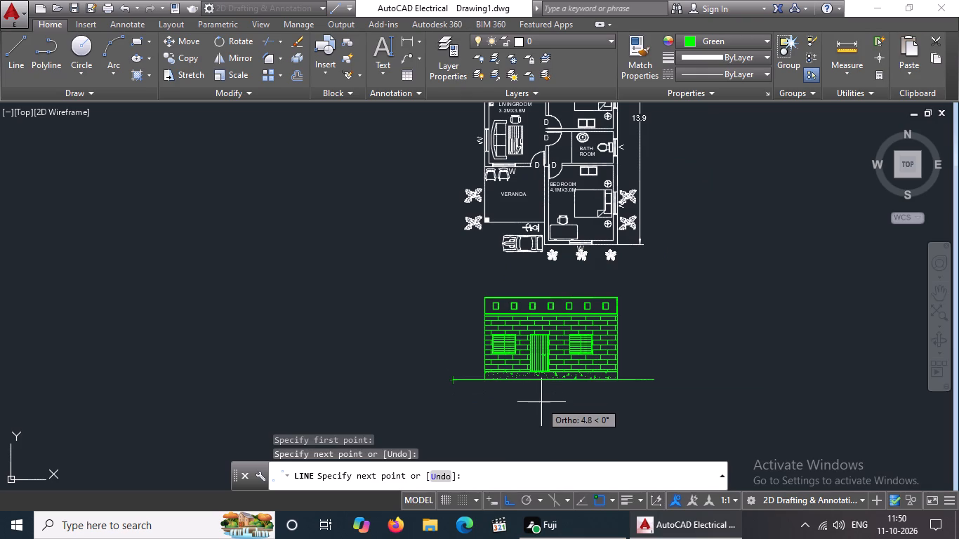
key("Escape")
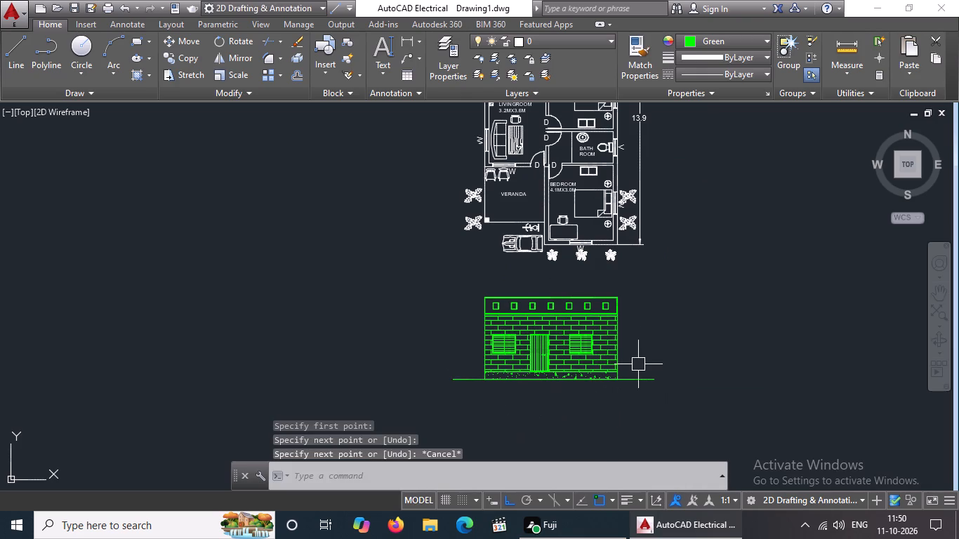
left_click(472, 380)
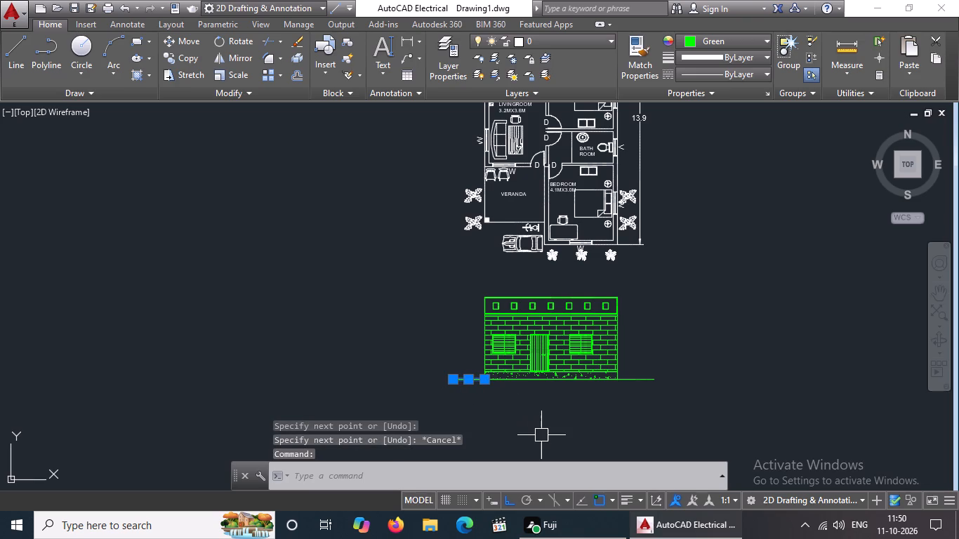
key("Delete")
Draw a horizontal line 2 units long extending leftward from the bottom-left corner of the concrete base.
left_click(17, 50)
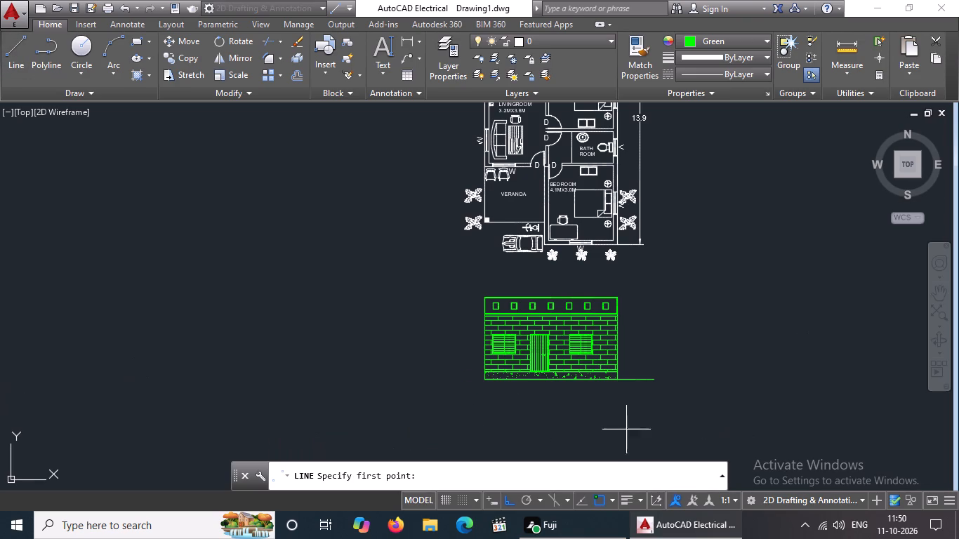
scroll(576, 414, "up", 2)
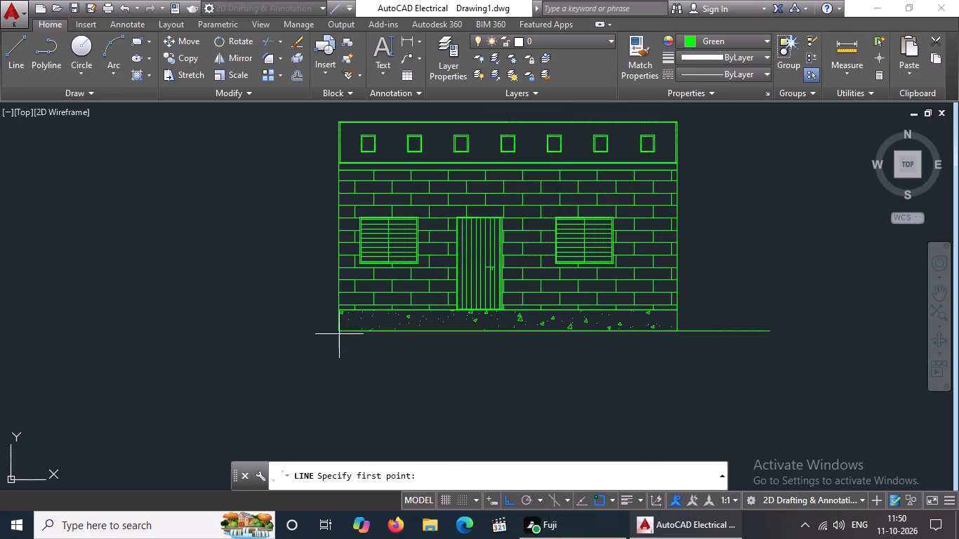
left_click(338, 331)
key("2")
key("Return")
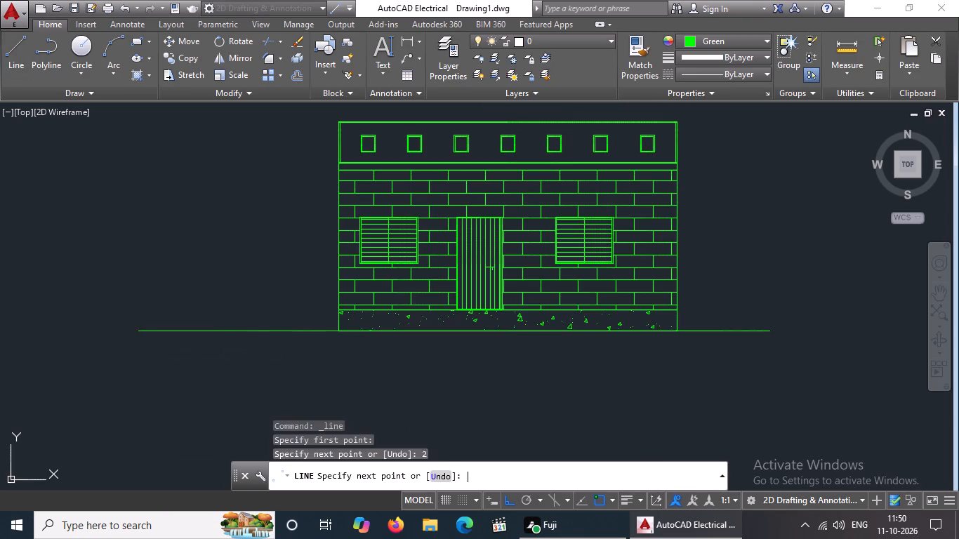
key("Return")
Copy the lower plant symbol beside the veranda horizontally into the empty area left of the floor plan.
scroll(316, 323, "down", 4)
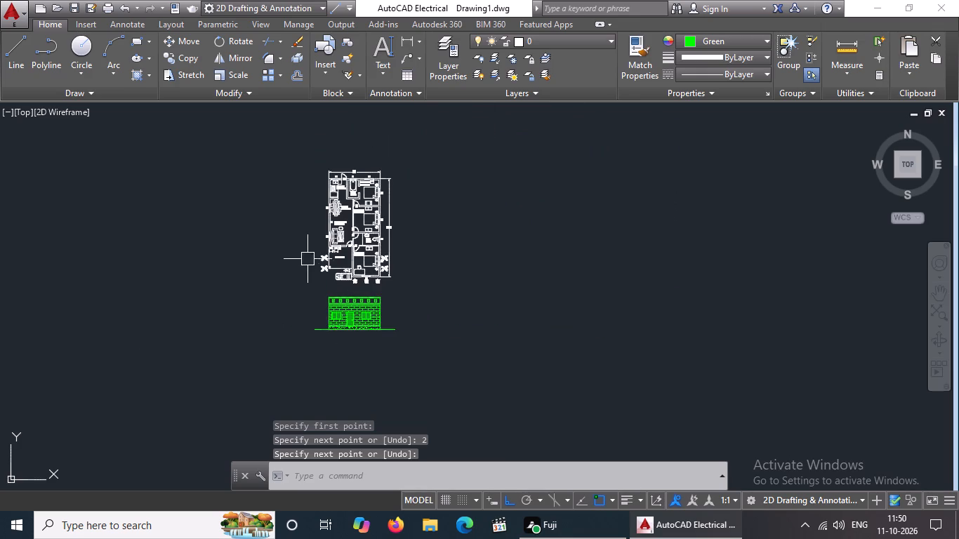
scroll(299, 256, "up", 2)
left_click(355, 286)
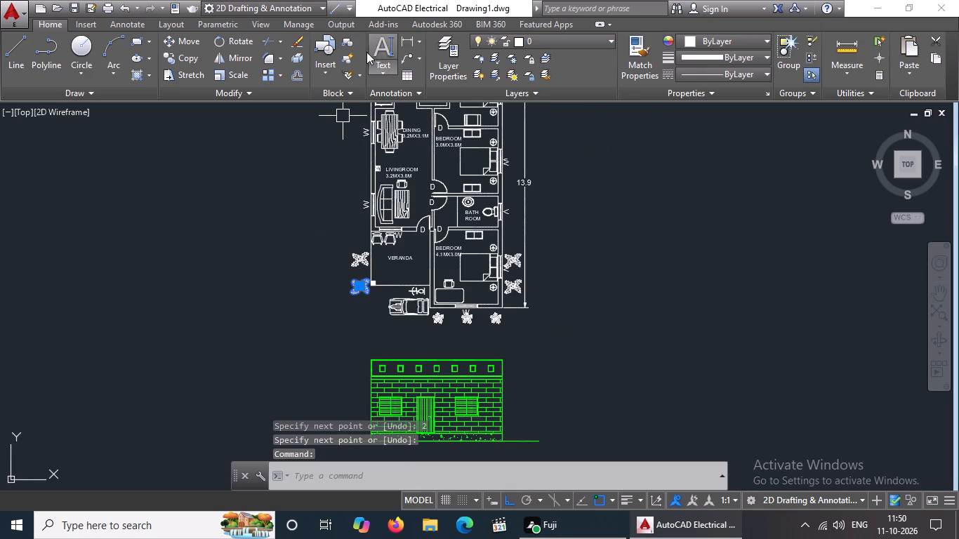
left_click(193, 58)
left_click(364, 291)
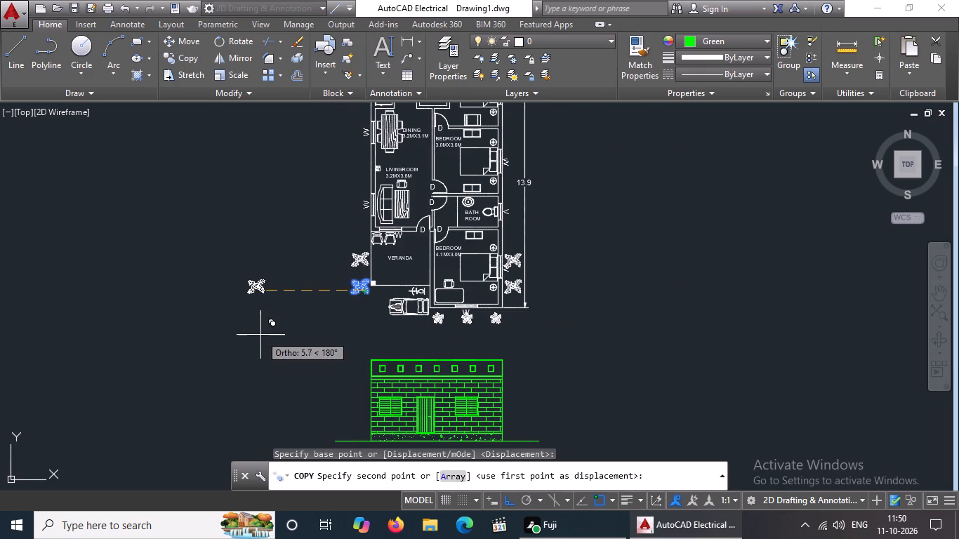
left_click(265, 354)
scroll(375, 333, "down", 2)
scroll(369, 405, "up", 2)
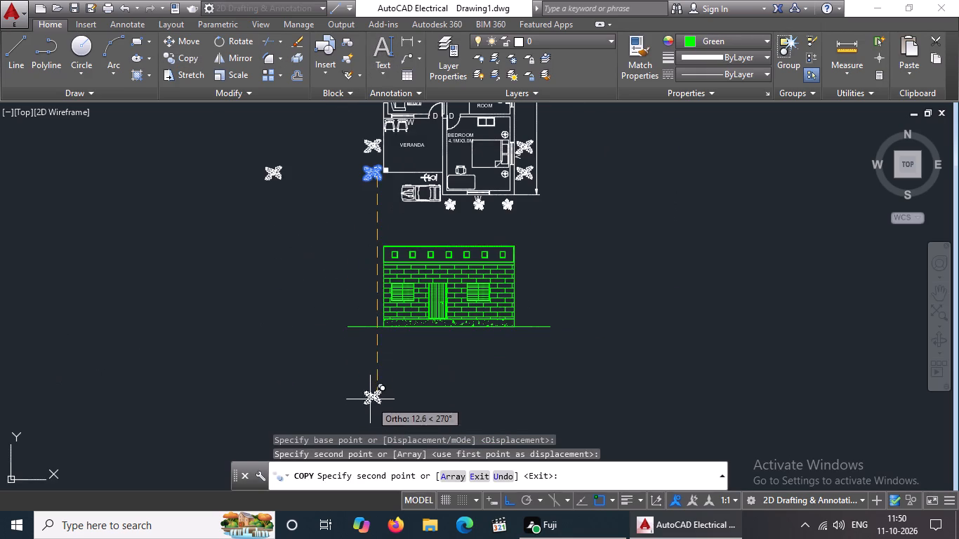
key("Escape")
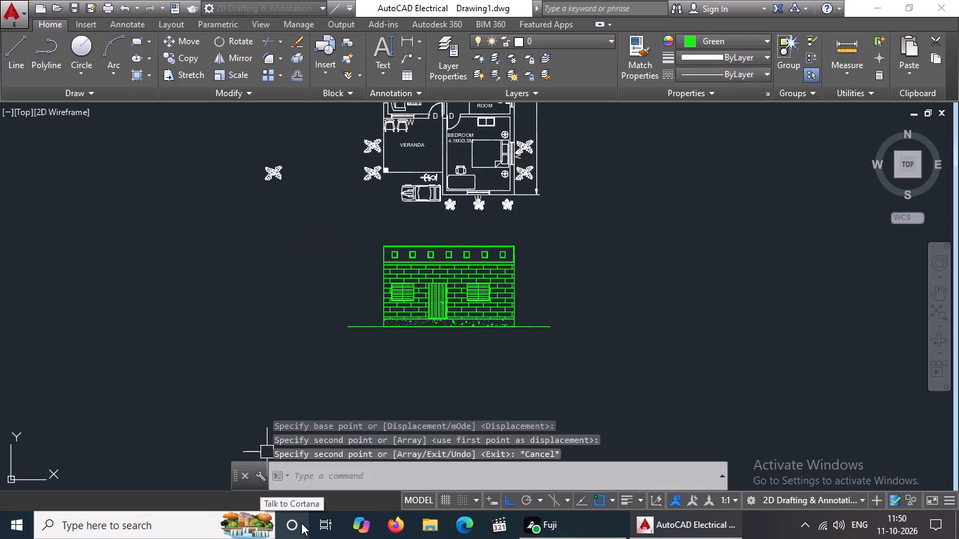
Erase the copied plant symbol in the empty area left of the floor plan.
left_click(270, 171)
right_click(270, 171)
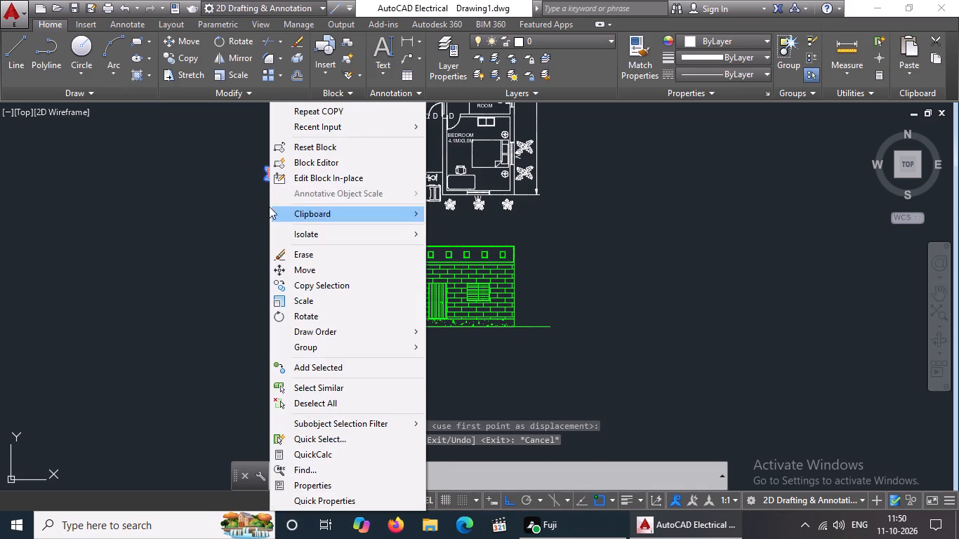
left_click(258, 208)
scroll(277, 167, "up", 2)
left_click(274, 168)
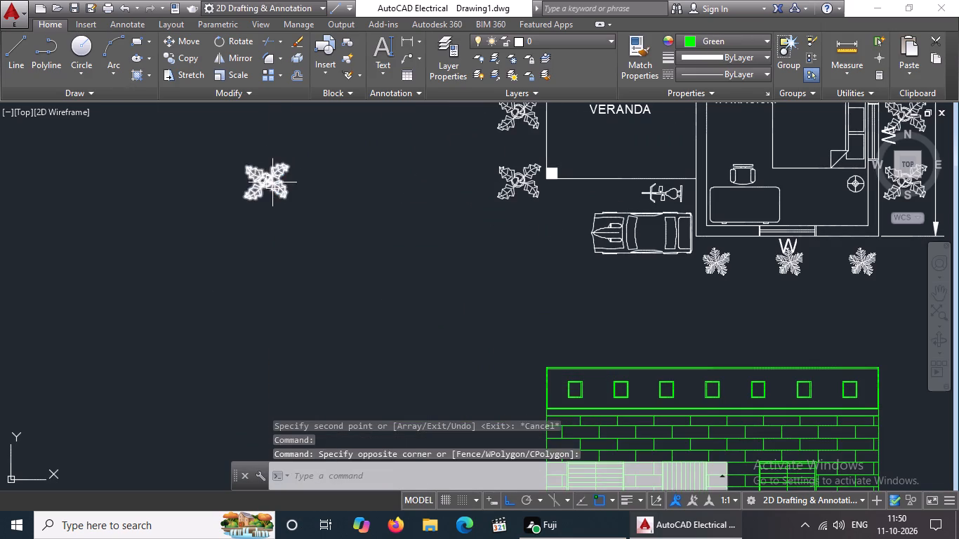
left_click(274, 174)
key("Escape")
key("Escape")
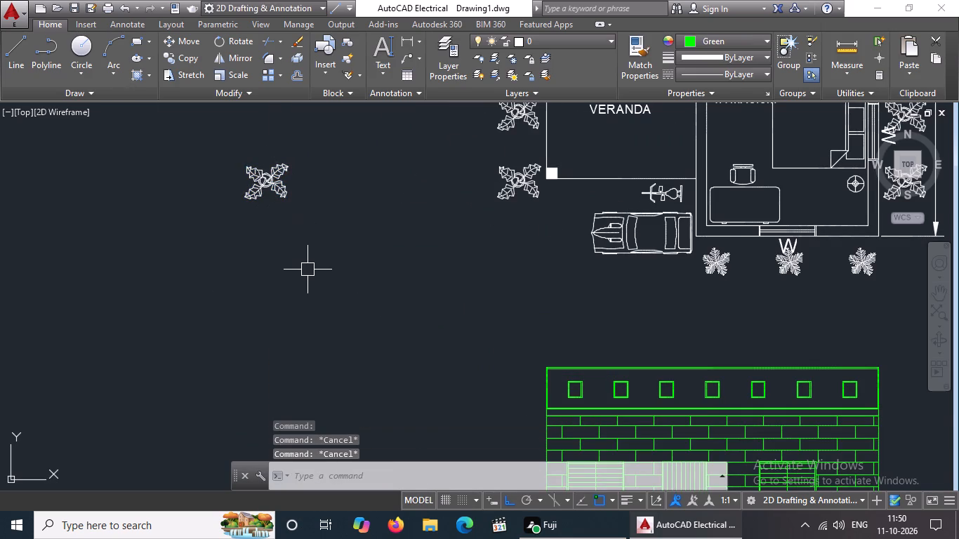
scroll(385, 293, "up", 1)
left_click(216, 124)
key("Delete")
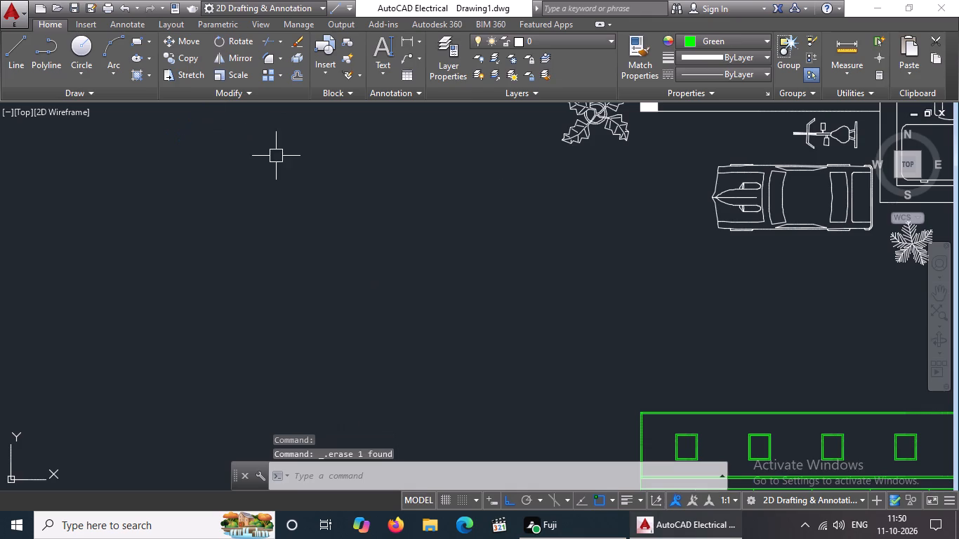
Copy the leftmost plant symbol below the front bedroom horizontally into the empty area left of the car.
scroll(487, 184, "down", 2)
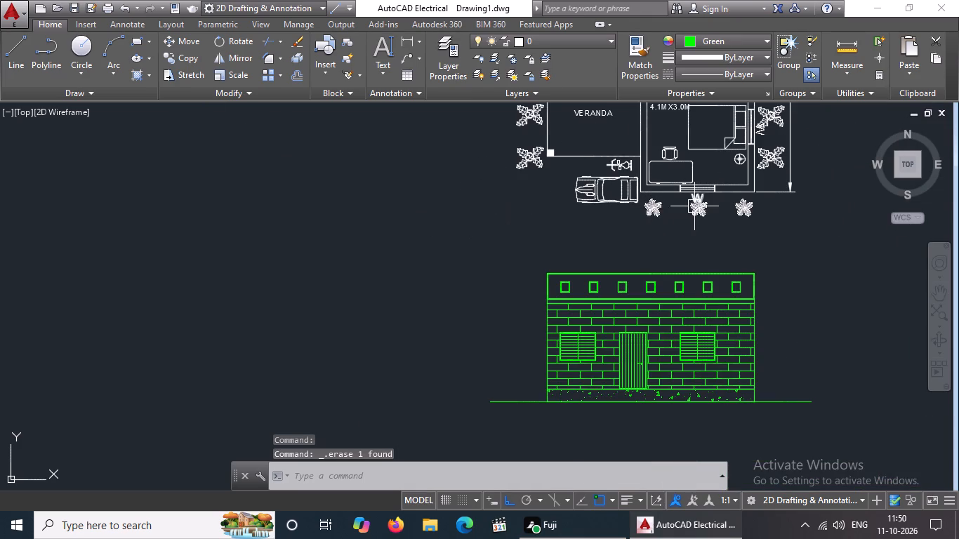
left_click(652, 207)
left_click(186, 57)
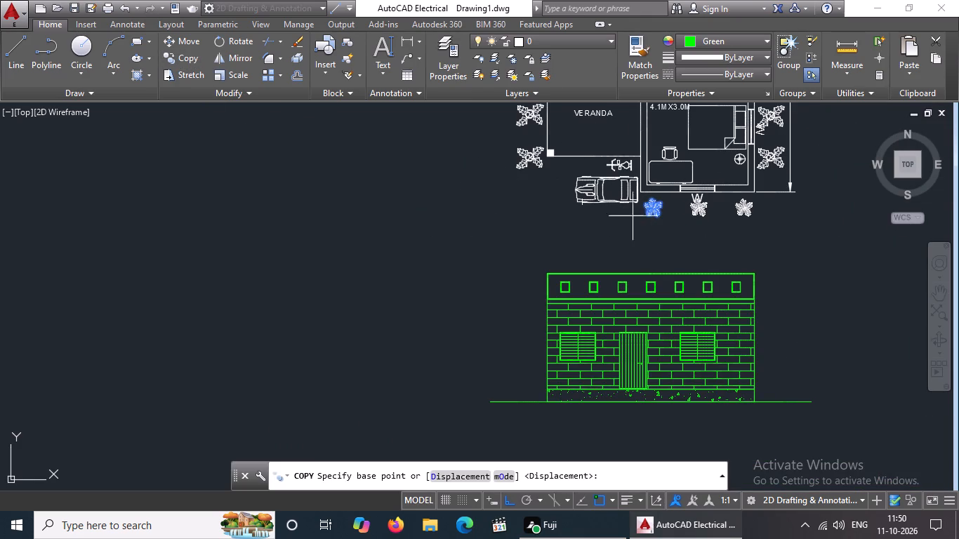
left_click(649, 206)
left_click(447, 328)
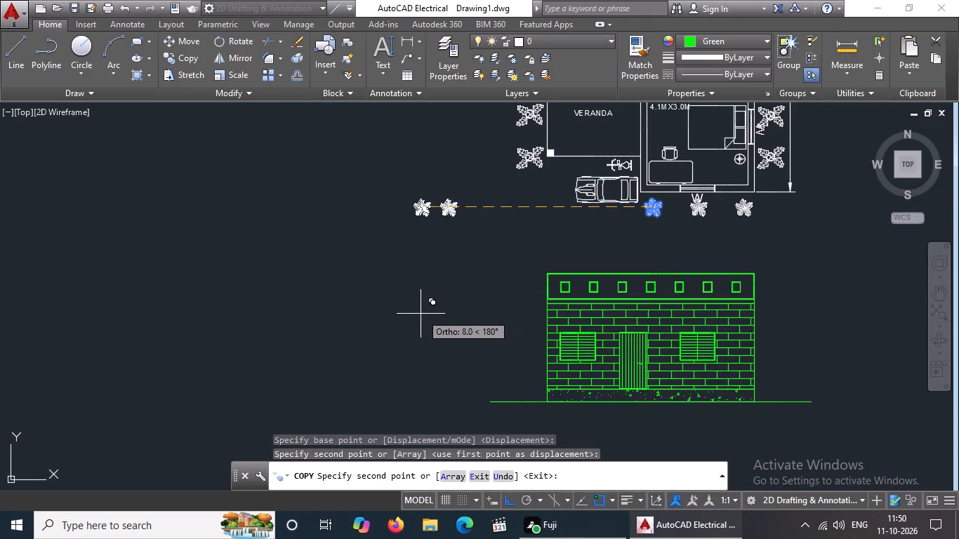
key("Escape")
key("Escape")
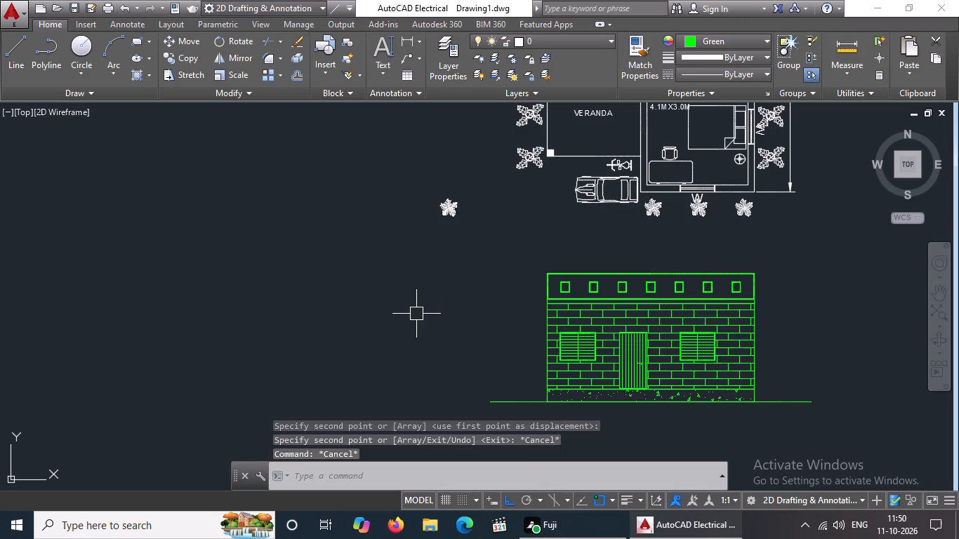
Change the copied plant block's visibility state to Palm (Elevation).
scroll(469, 187, "up", 1)
left_click_drag(398, 198, 405, 199)
left_click(494, 237)
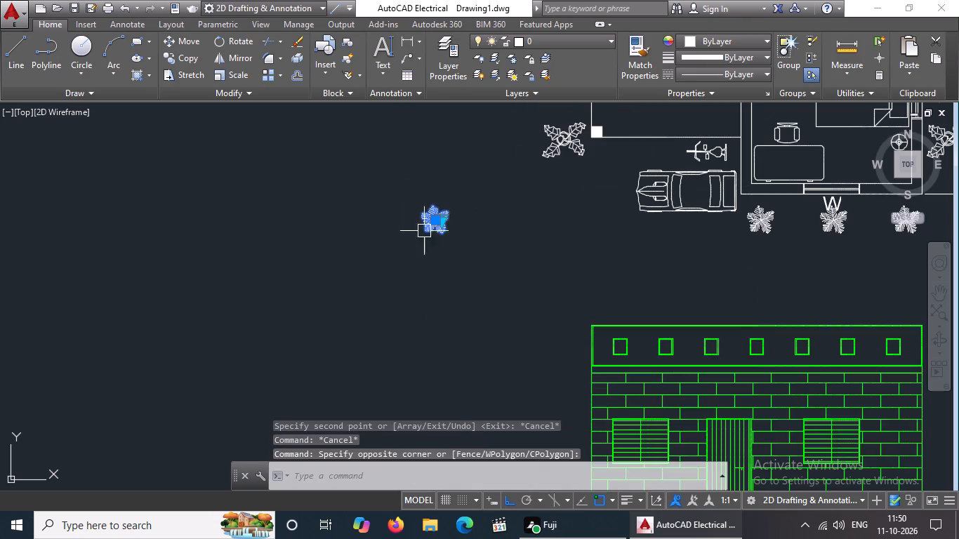
scroll(462, 221, "up", 2)
left_click(407, 222)
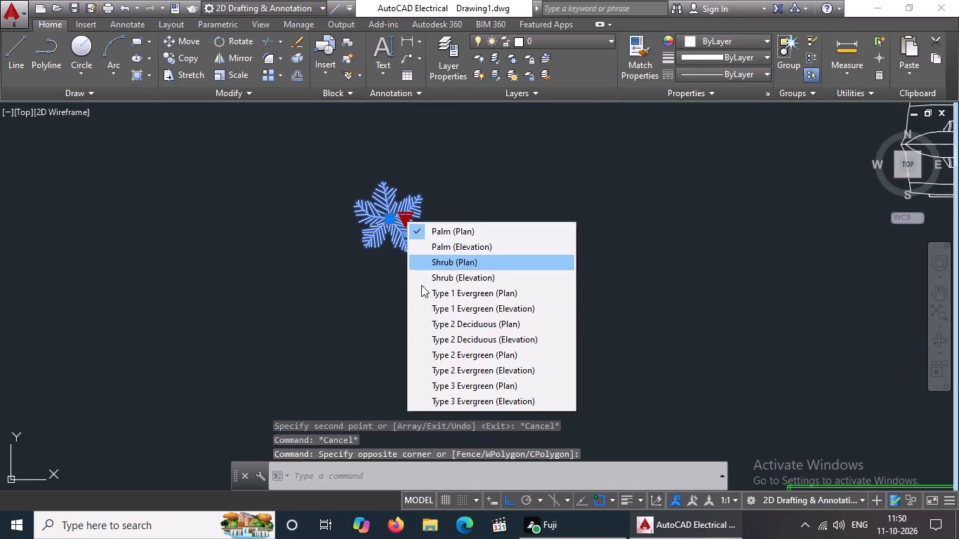
left_click(485, 246)
scroll(487, 245, "down", 2)
scroll(593, 299, "down", 1)
scroll(510, 238, "up", 1)
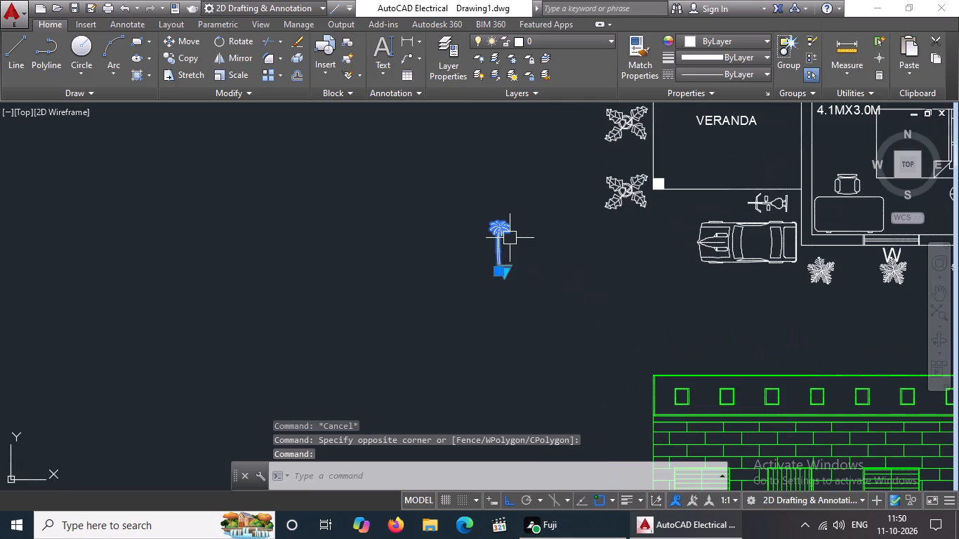
Move the elevation palm a short distance straight down from its base point.
left_click_drag(501, 265, 502, 279)
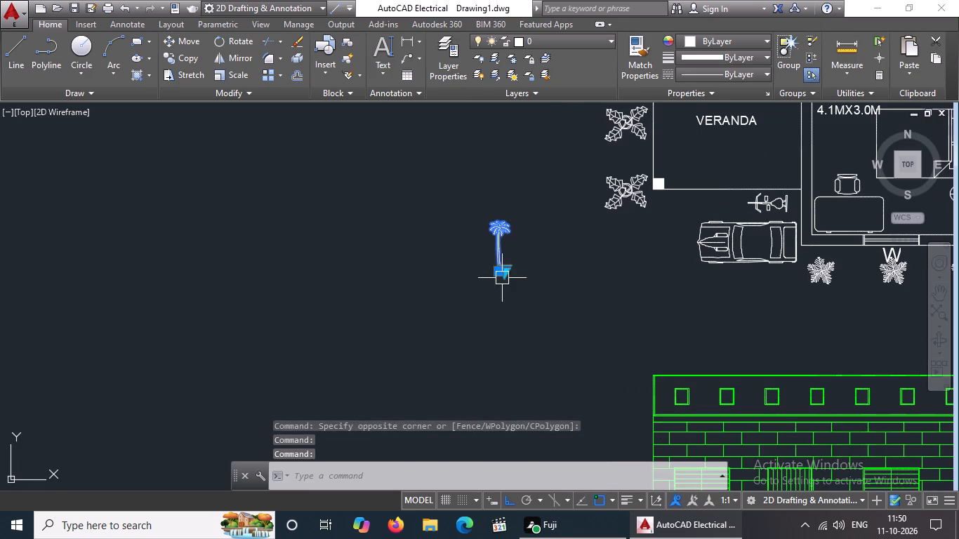
left_click_drag(502, 279, 502, 302)
left_click(501, 299)
scroll(502, 272, "up", 1)
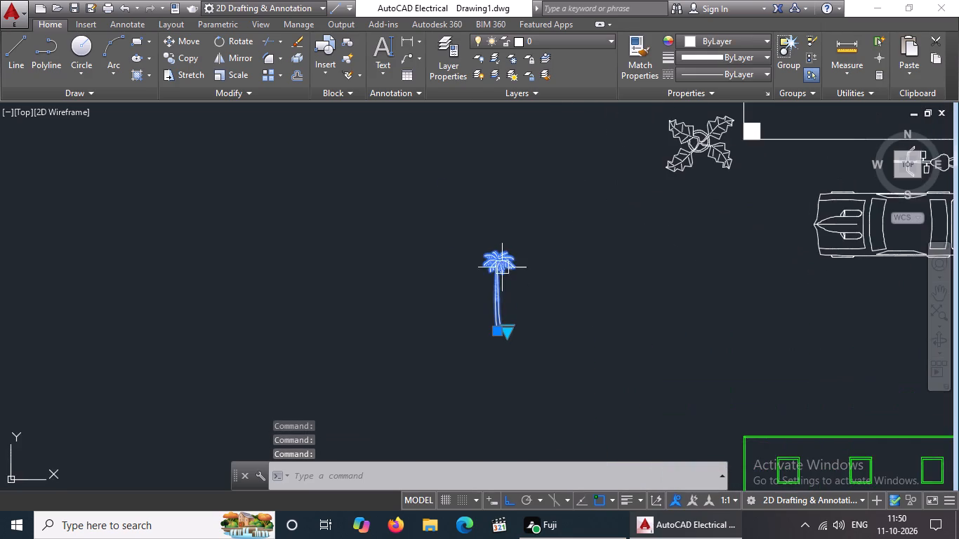
Scale the elevation palm up by a factor of about 4.7, using its crown as the base point.
scroll(502, 267, "down", 3)
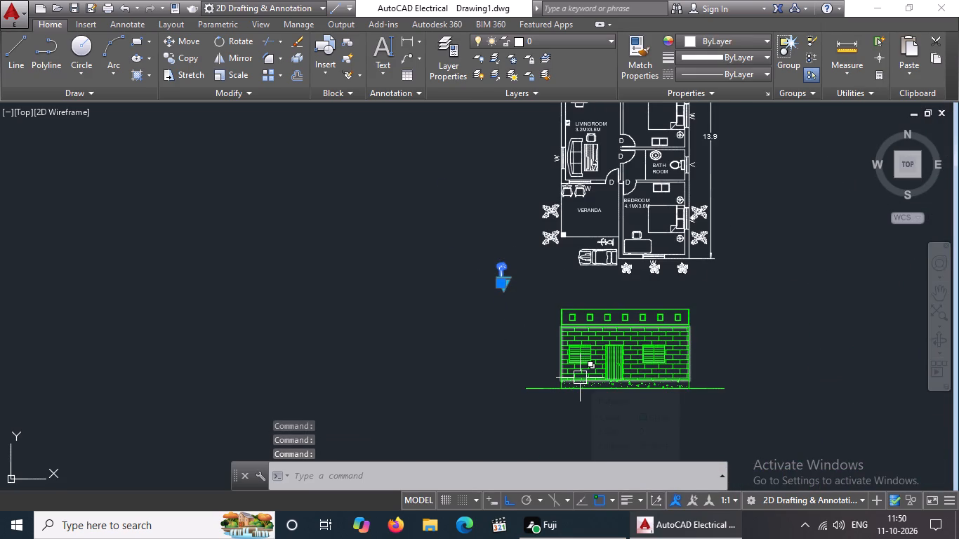
type("SC")
key("space")
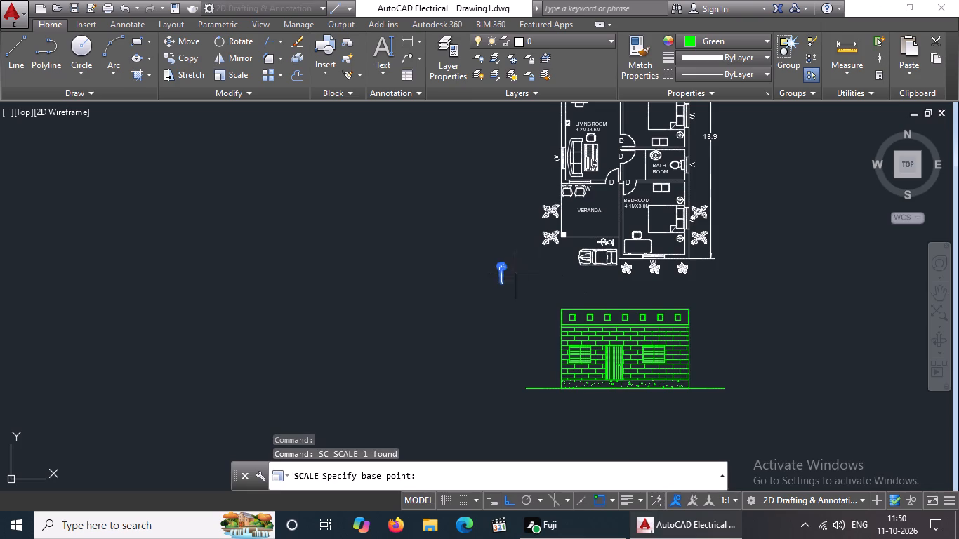
left_click(500, 266)
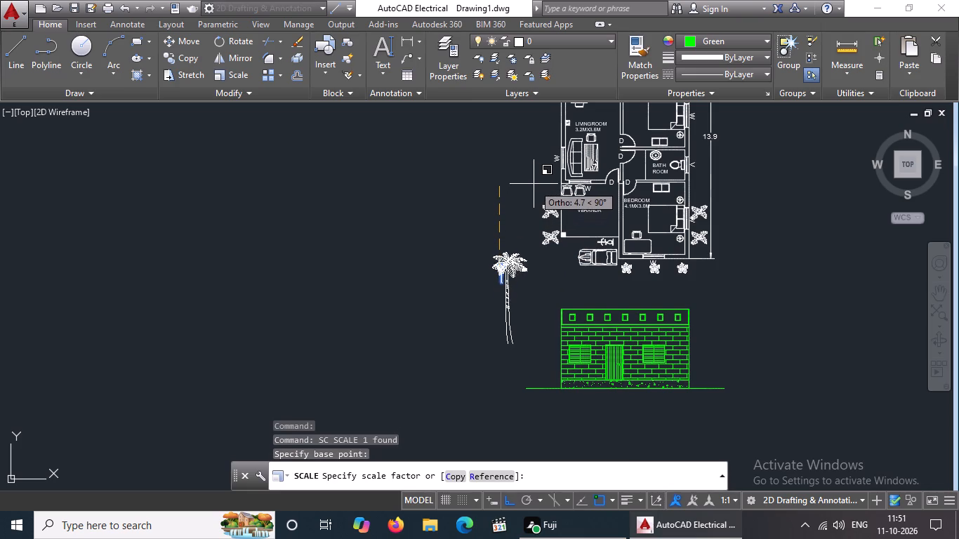
left_click(534, 184)
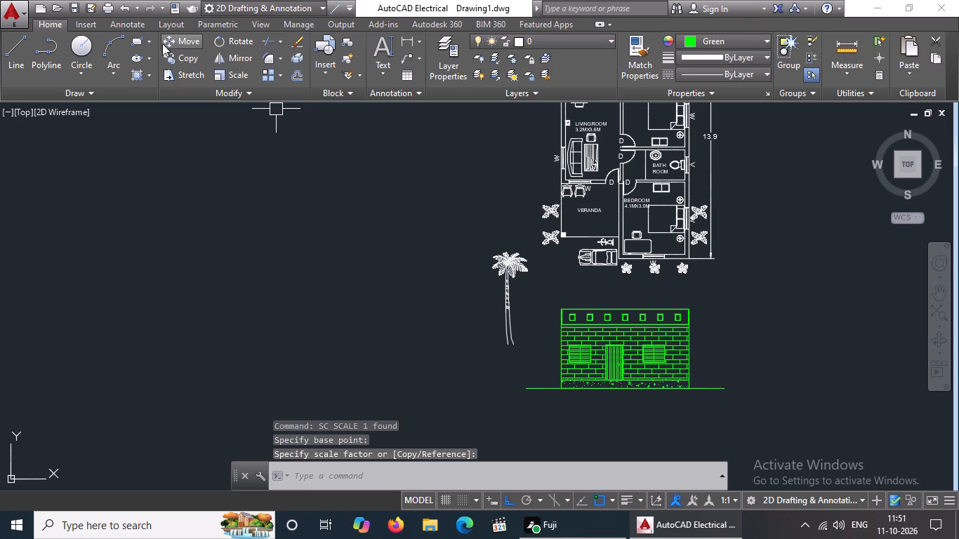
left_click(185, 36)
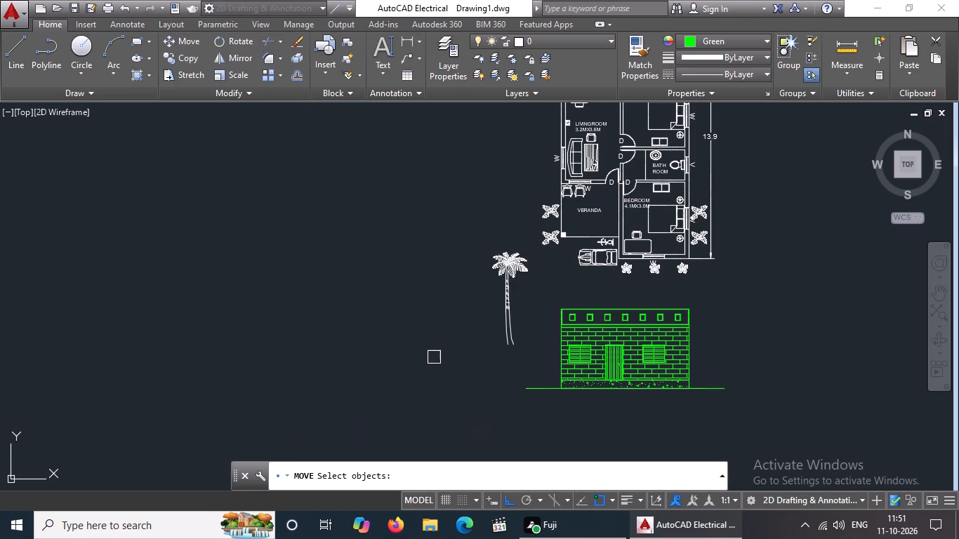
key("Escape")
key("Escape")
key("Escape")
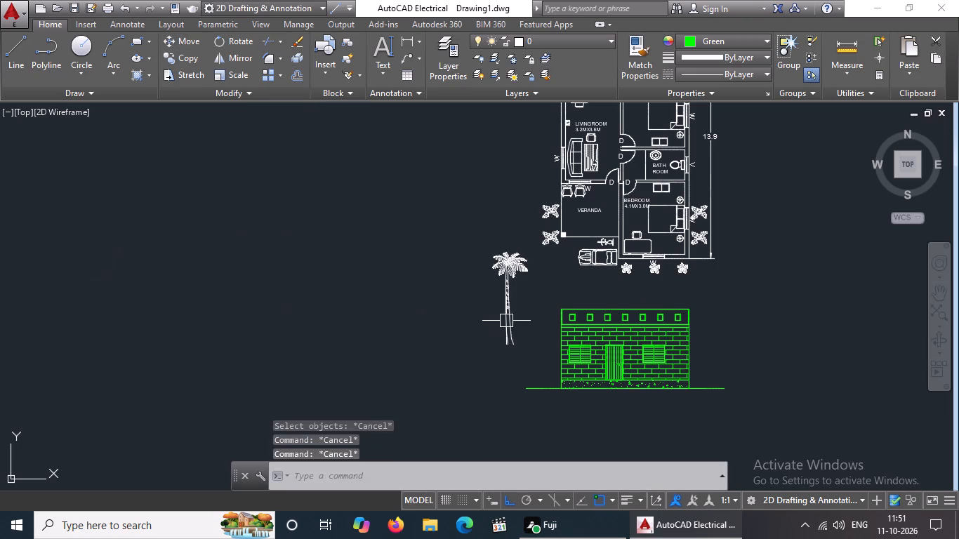
Move the elevation palm by its trunk base onto the ground line just left of the house's front elevation.
left_click_drag(510, 321, 497, 323)
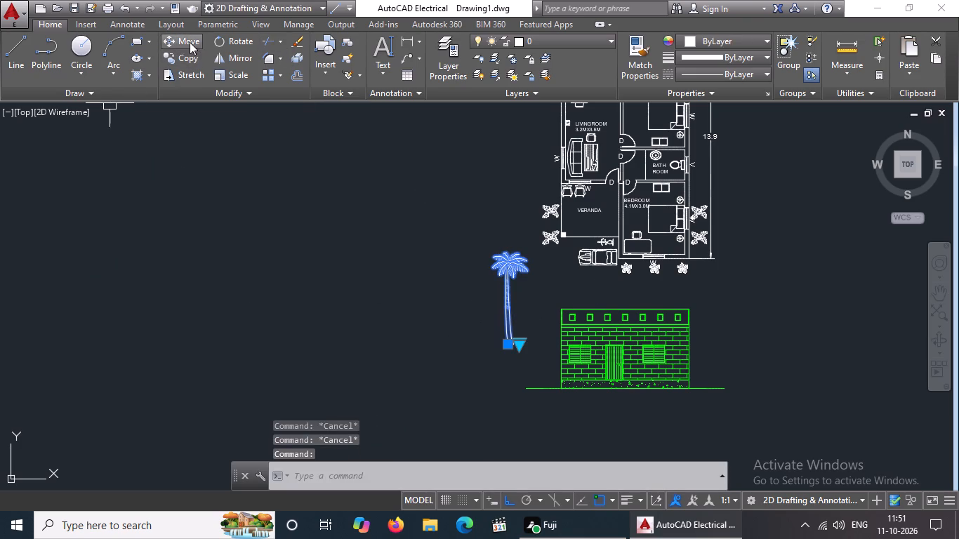
left_click(190, 42)
scroll(538, 361, "up", 1)
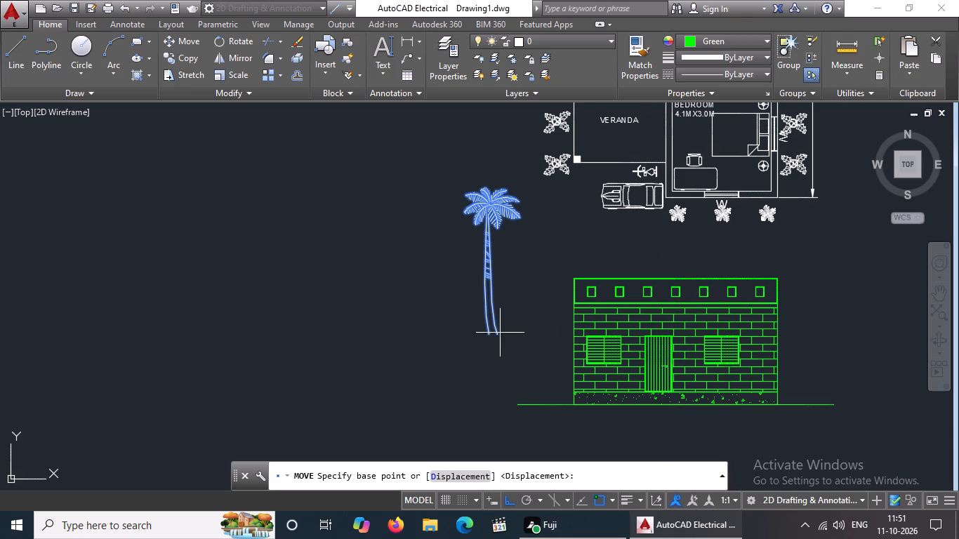
left_click(496, 335)
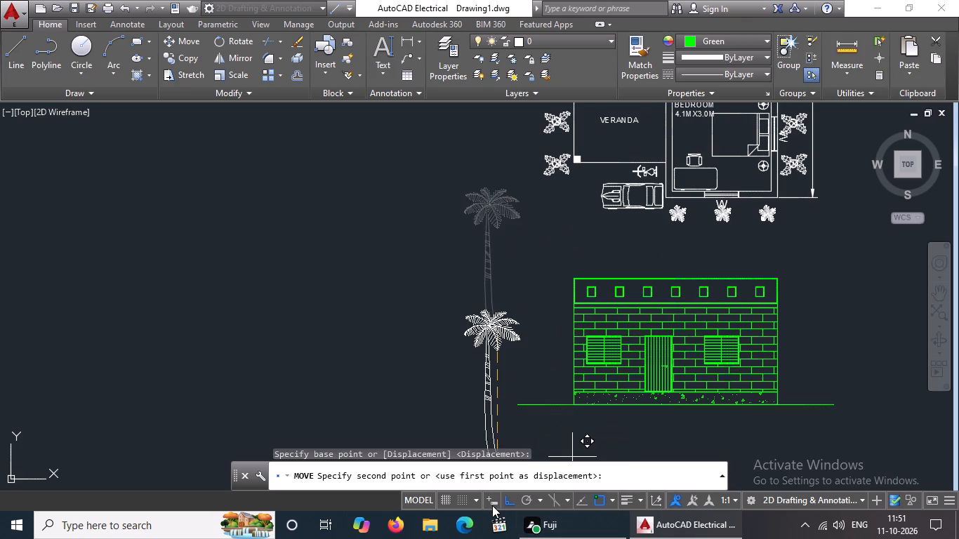
left_click(505, 498)
scroll(553, 389, "up", 2)
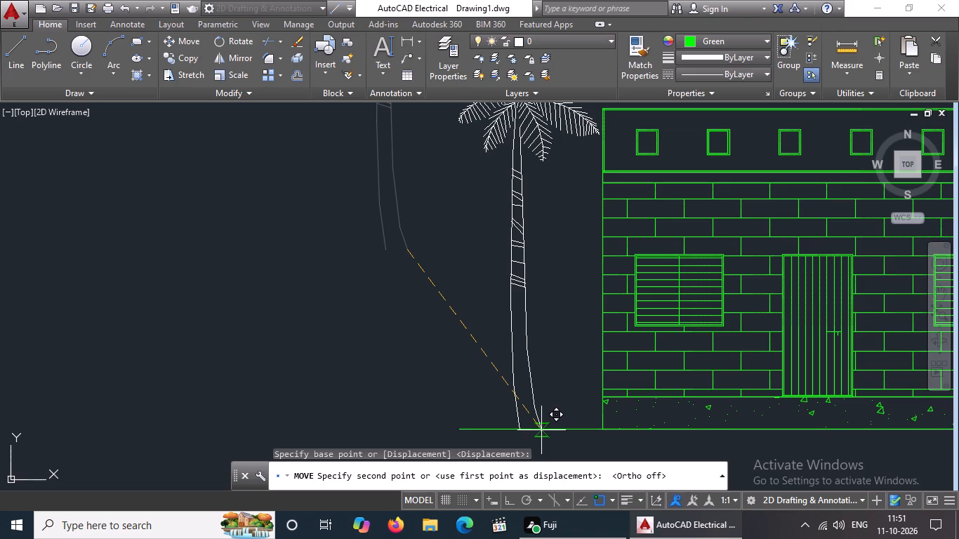
left_click(541, 430)
Copy the elevation palm horizontally along the ground line to just beyond the house's right wall.
scroll(610, 450, "down", 3)
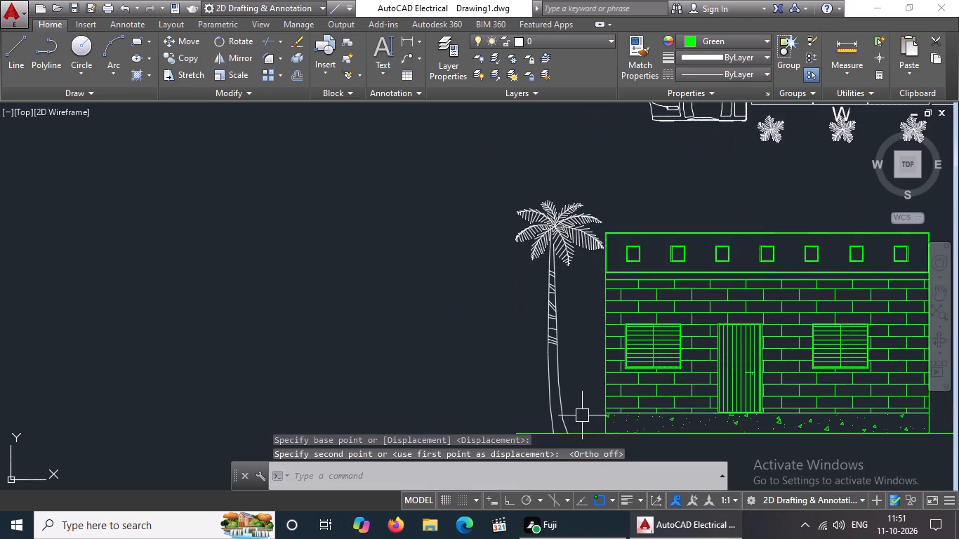
scroll(662, 389, "down", 2)
middle_click_drag(833, 425, 775, 399)
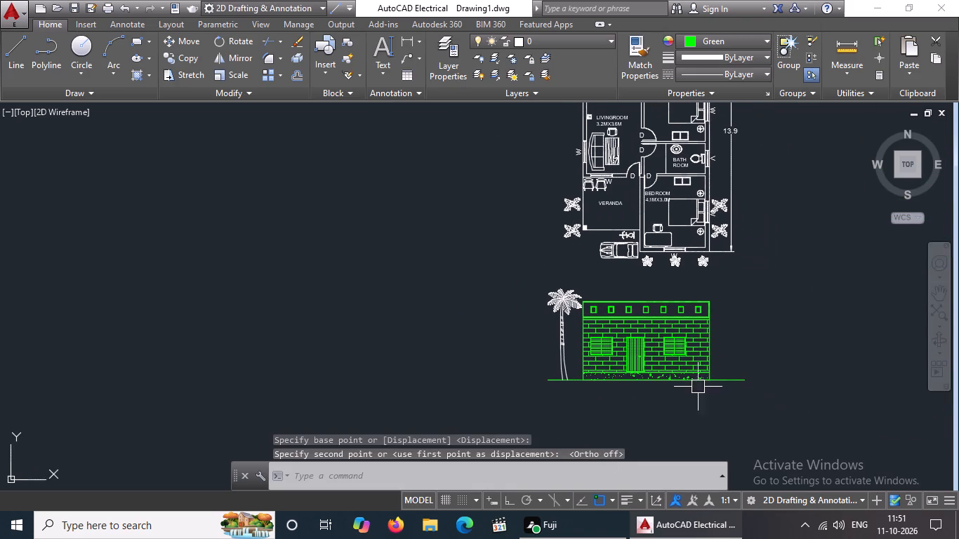
left_click(561, 300)
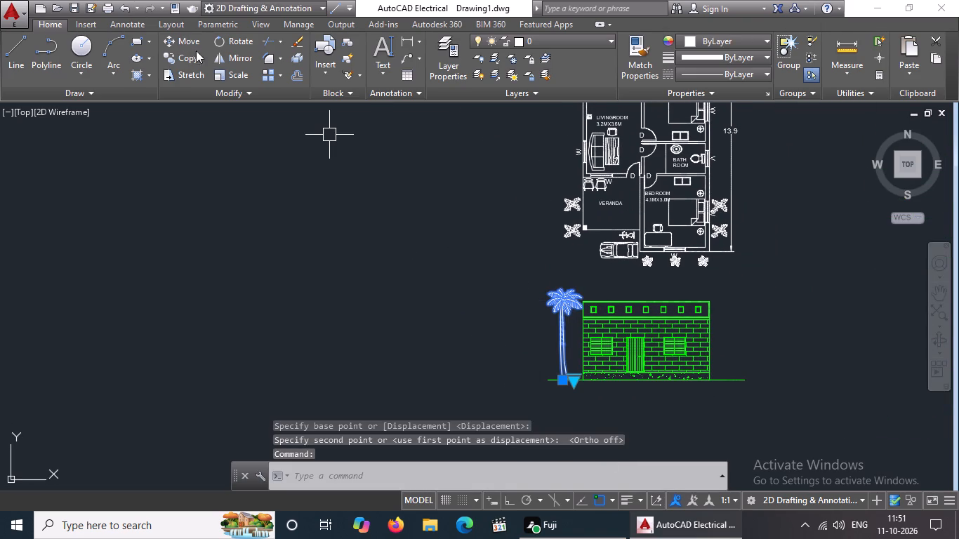
left_click(190, 55)
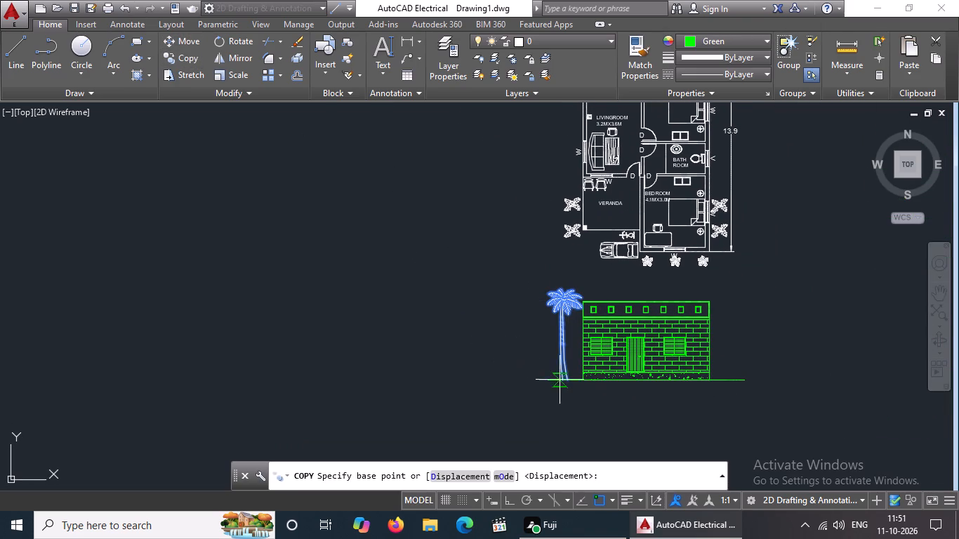
left_click(512, 503)
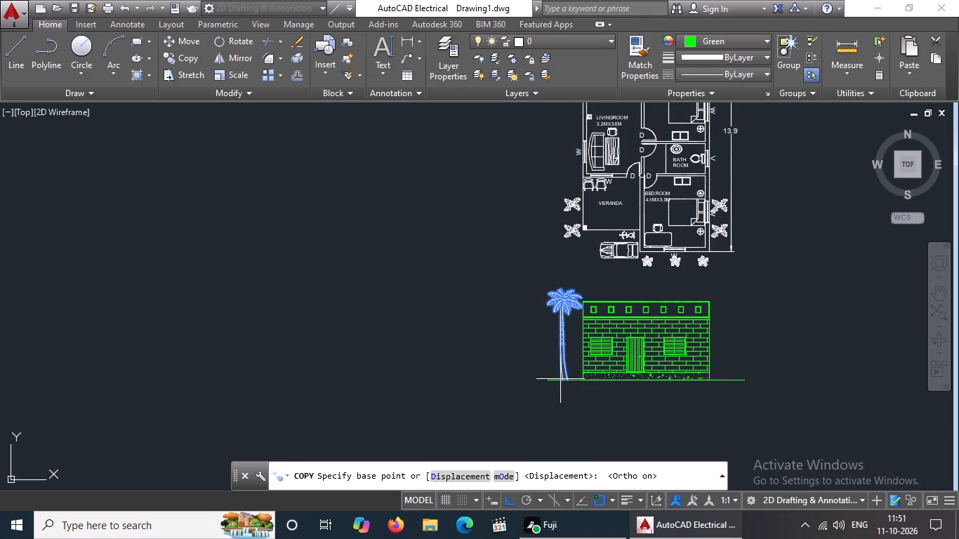
left_click(564, 380)
scroll(729, 376, "up", 2)
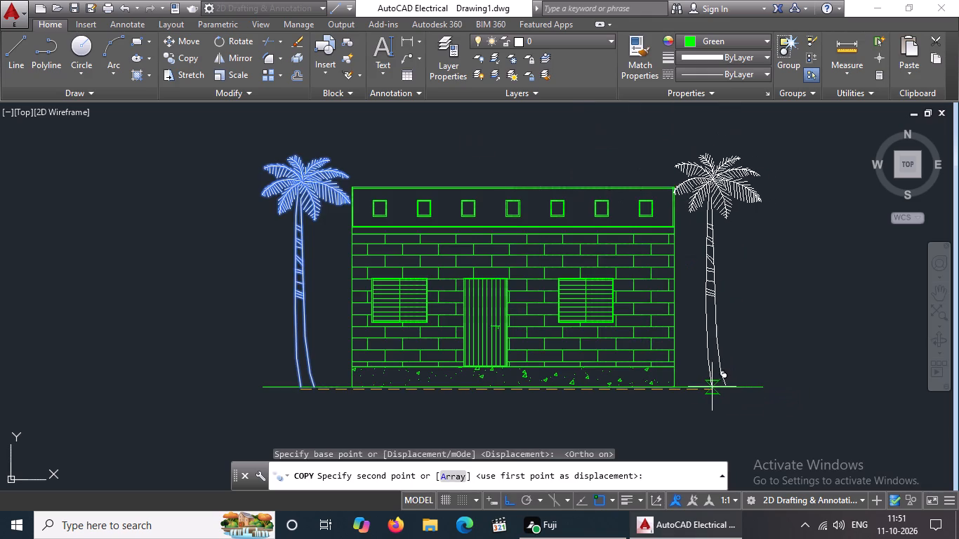
left_click(710, 387)
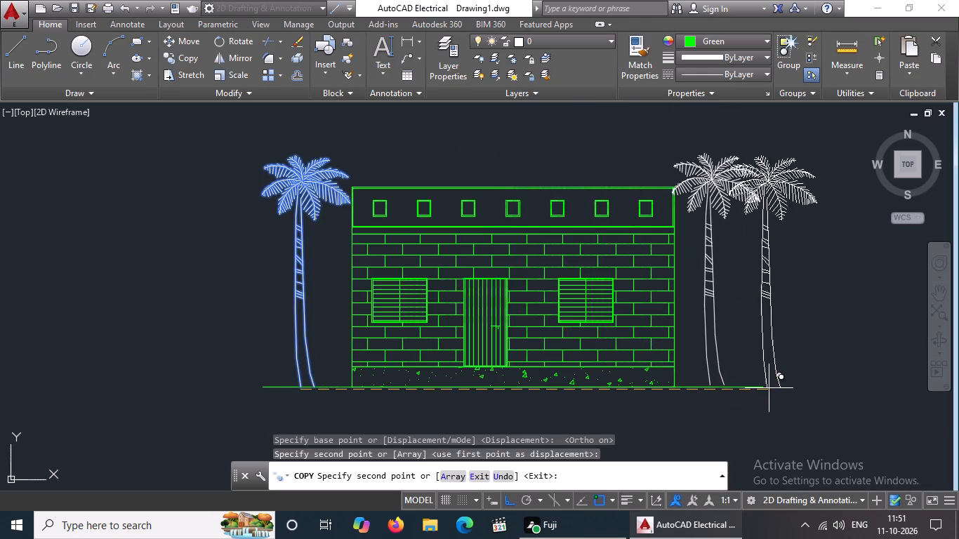
key("Escape")
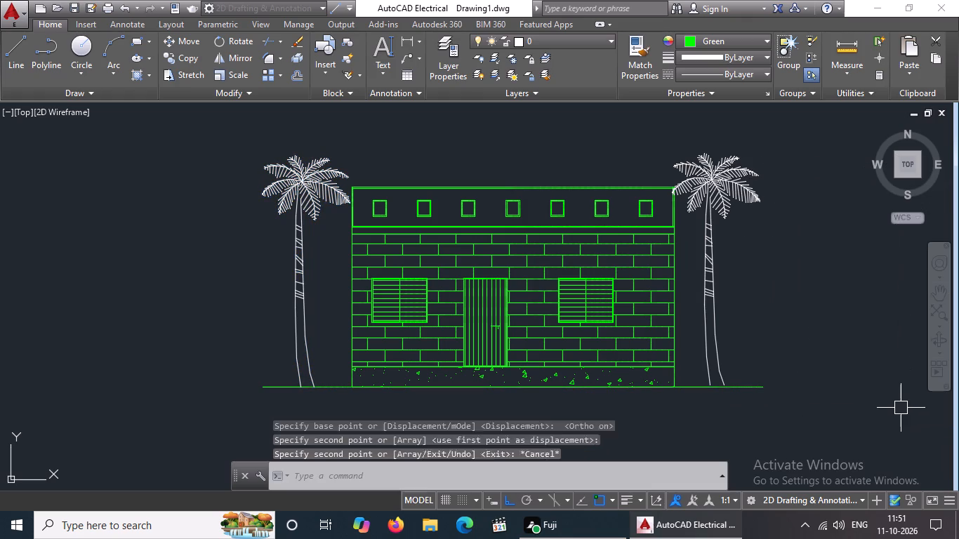
key("Escape")
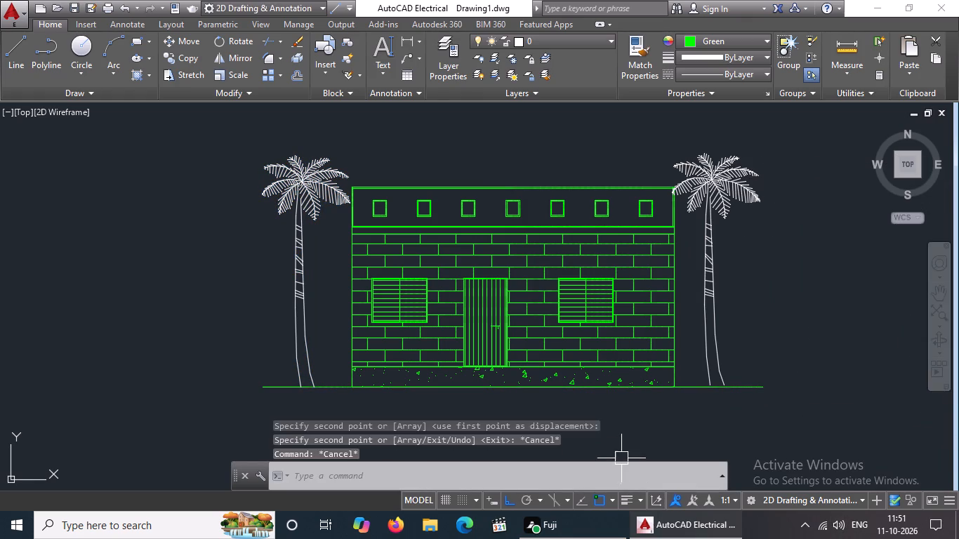
Change the colour of the whole front elevation, including both palms and the ground line, to ByLayer.
scroll(621, 458, "down", 2)
middle_click_drag(617, 408, 623, 342)
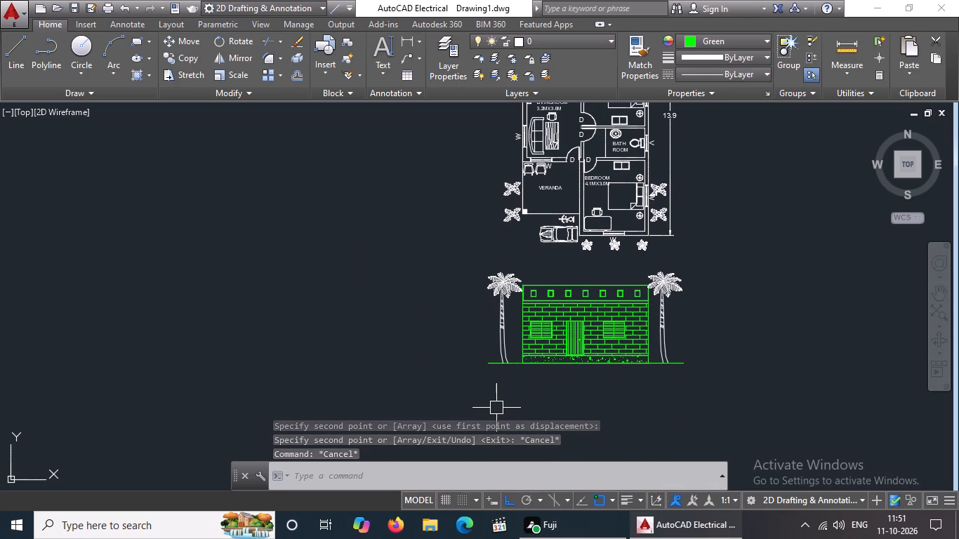
key("Escape")
left_click(444, 256)
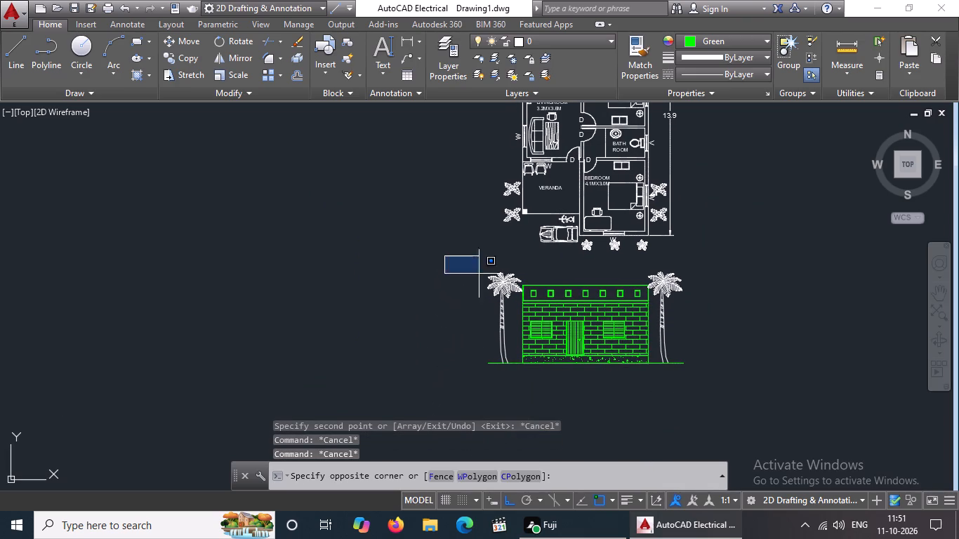
left_click(729, 408)
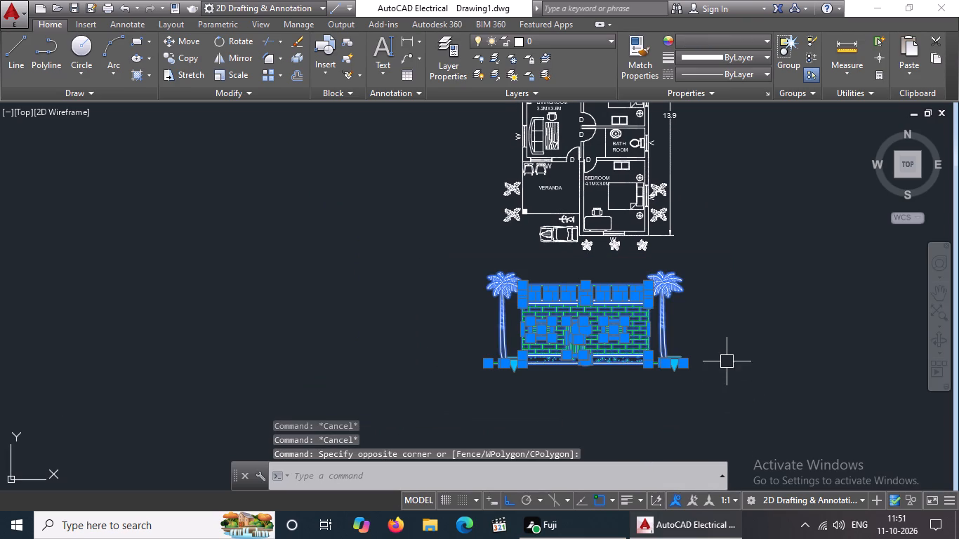
key("Escape")
left_click_drag(712, 238, 711, 244)
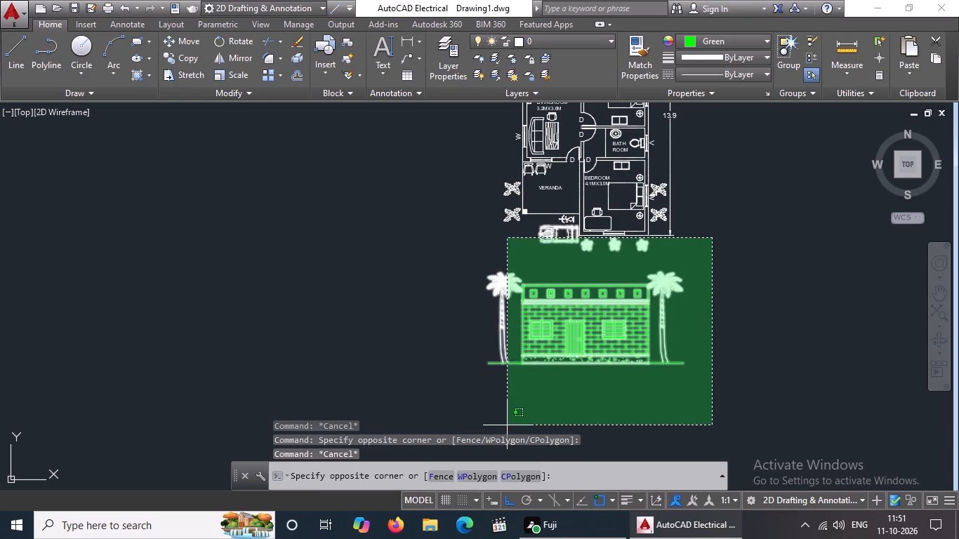
left_click(948, 281)
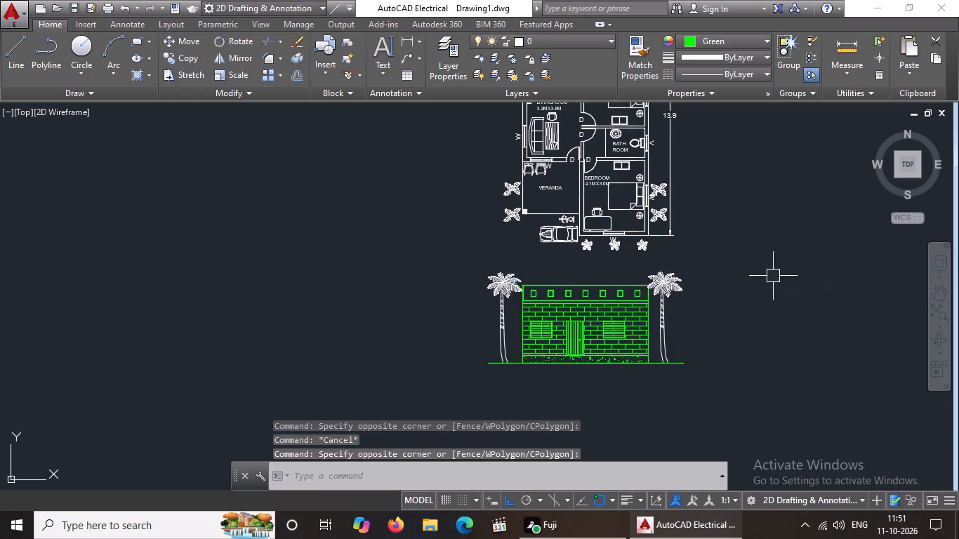
left_click(771, 272)
left_click(449, 409)
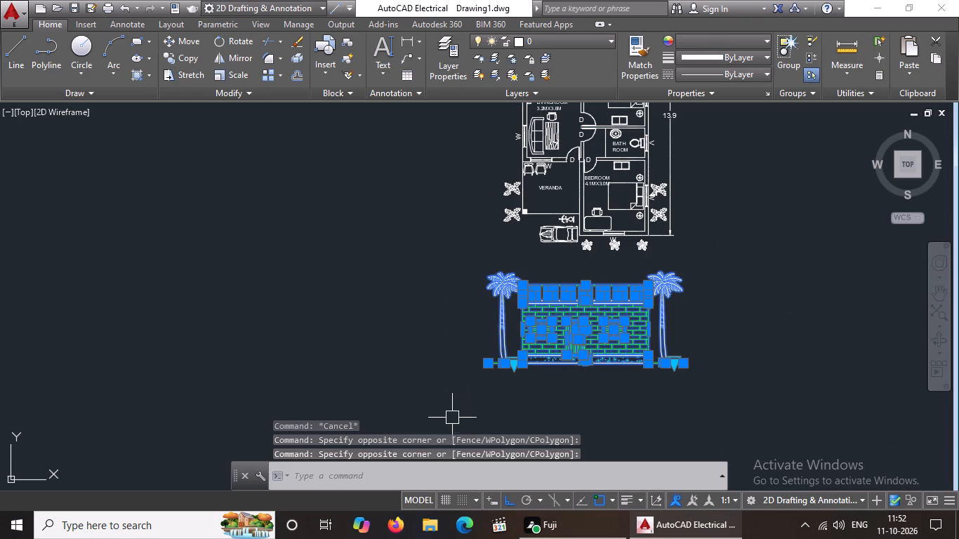
left_click(772, 40)
left_click(765, 40)
left_click(715, 58)
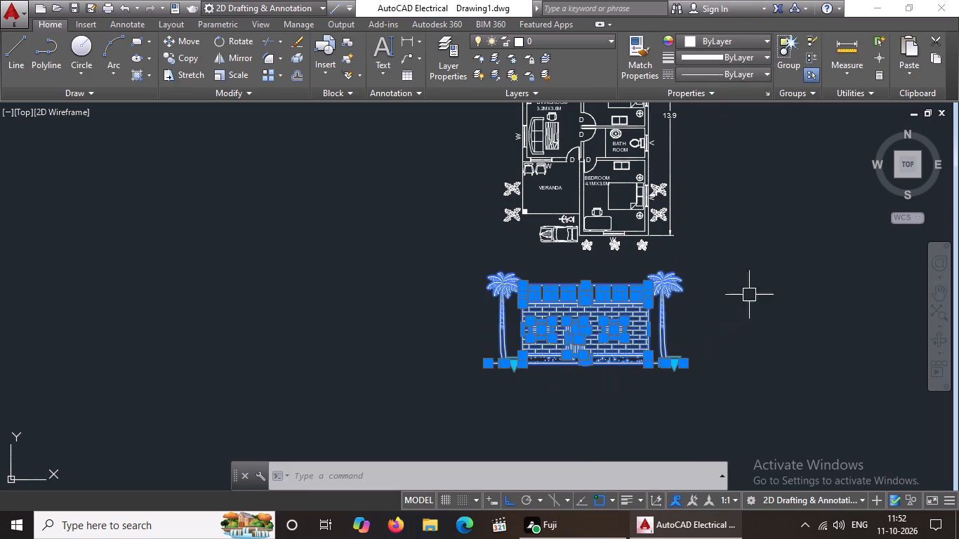
key("Return")
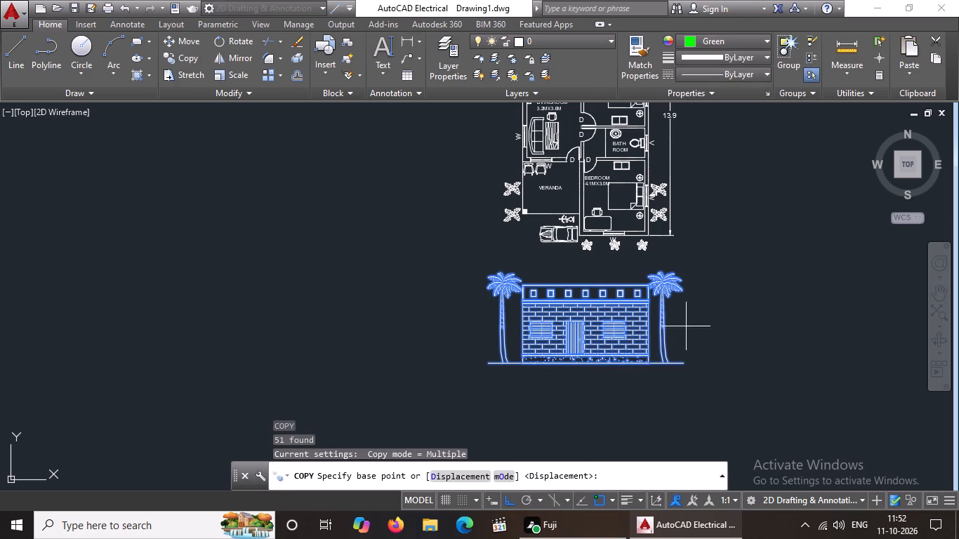
key("Escape")
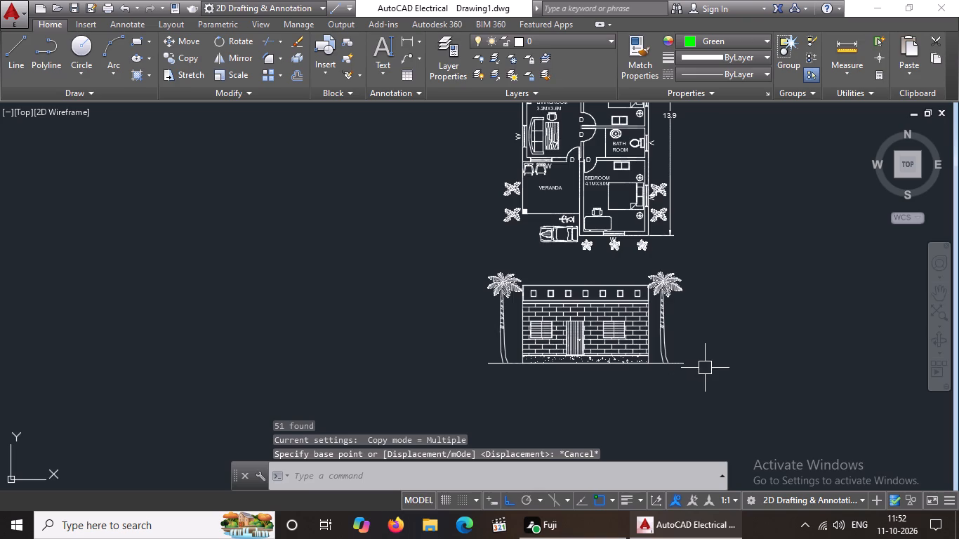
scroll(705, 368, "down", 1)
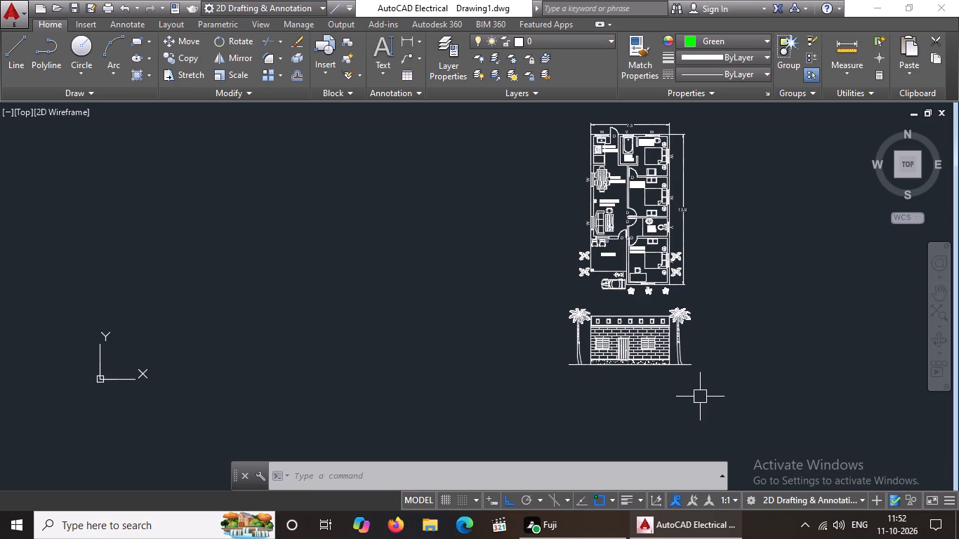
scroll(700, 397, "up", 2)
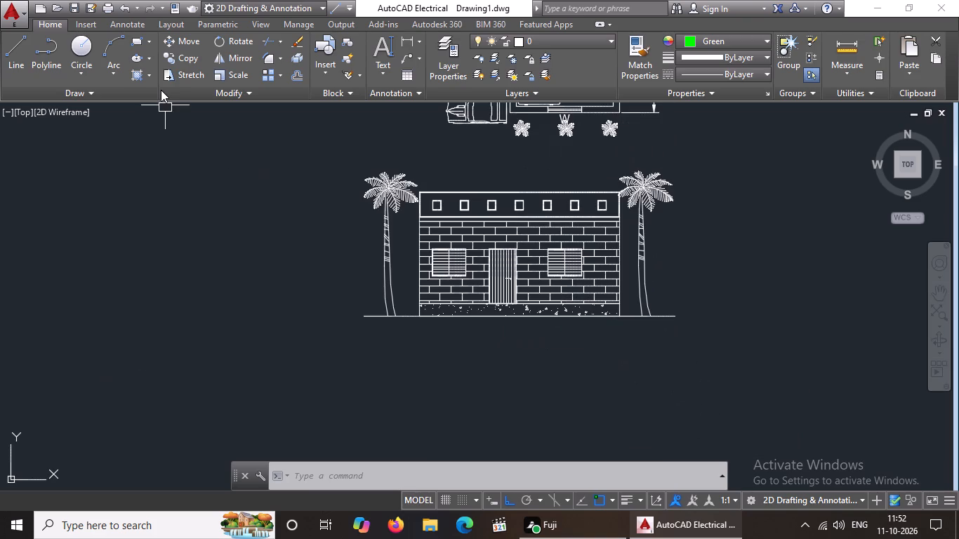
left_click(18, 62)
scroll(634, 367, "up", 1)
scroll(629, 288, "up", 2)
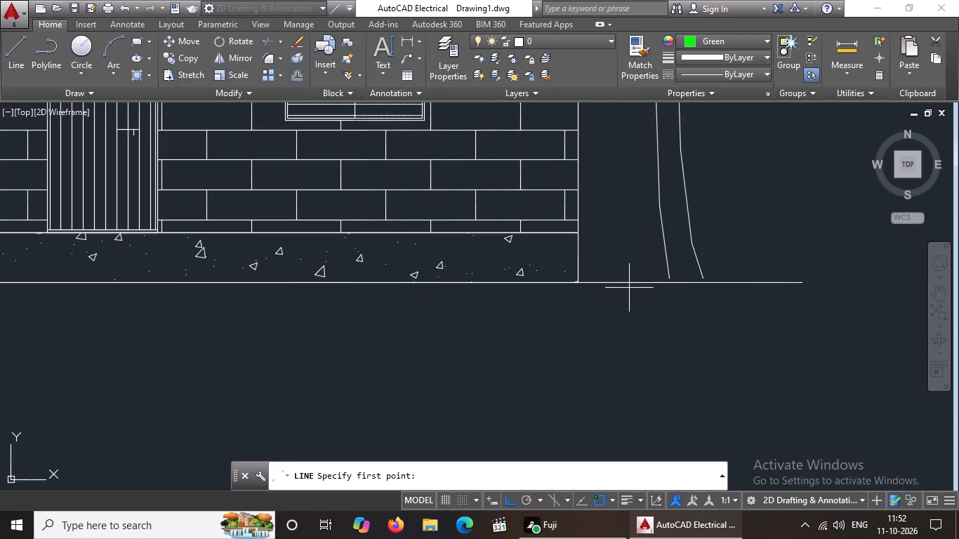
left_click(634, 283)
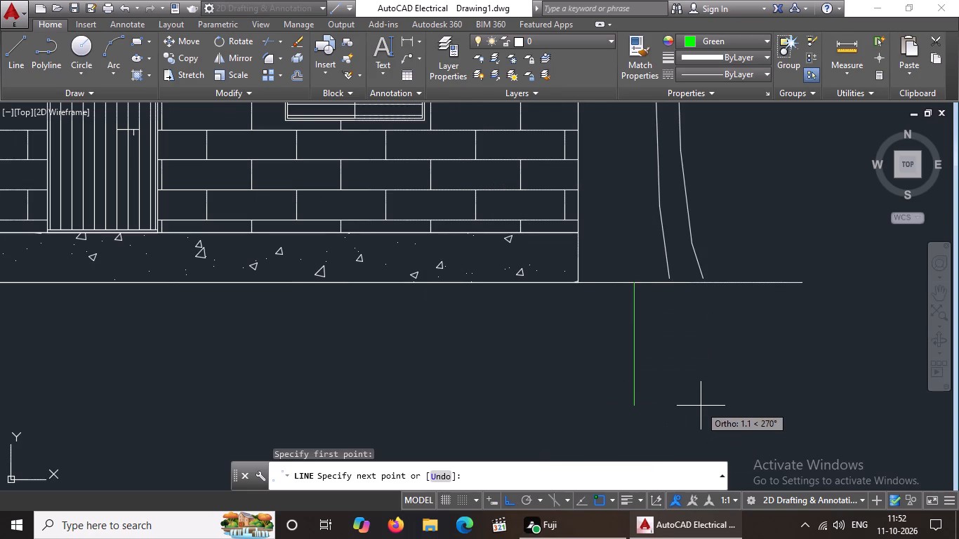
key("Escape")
Set the current drawing colour to ByLayer for new objects.
left_click(763, 43)
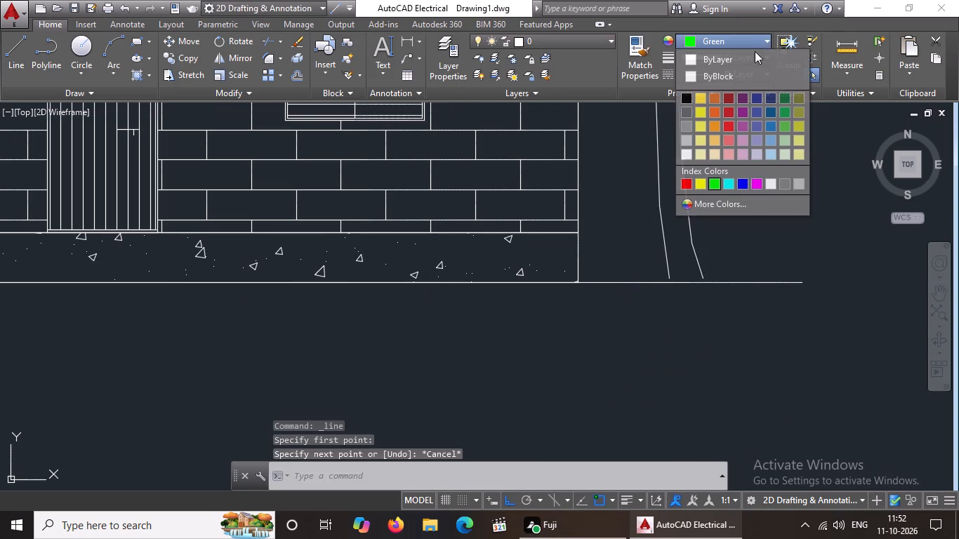
left_click(697, 51)
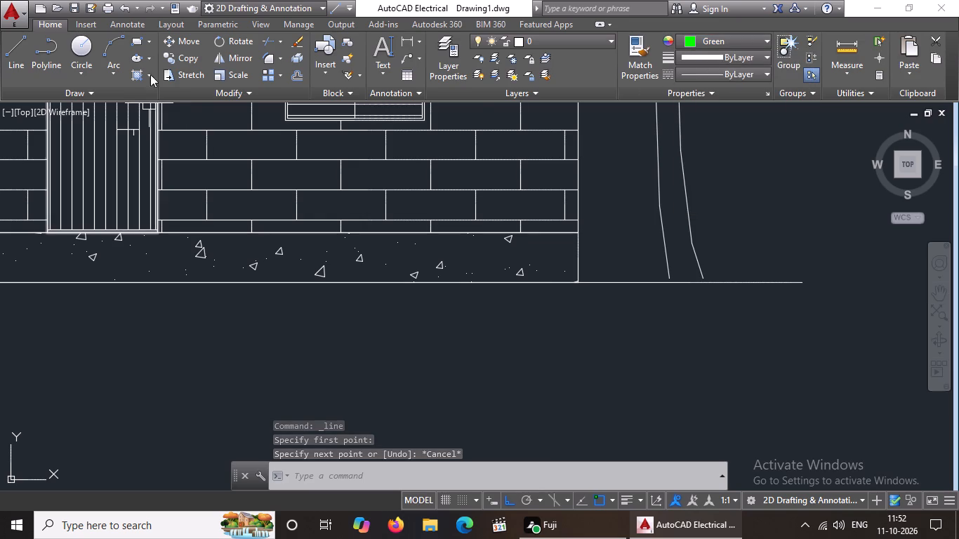
left_click(762, 38)
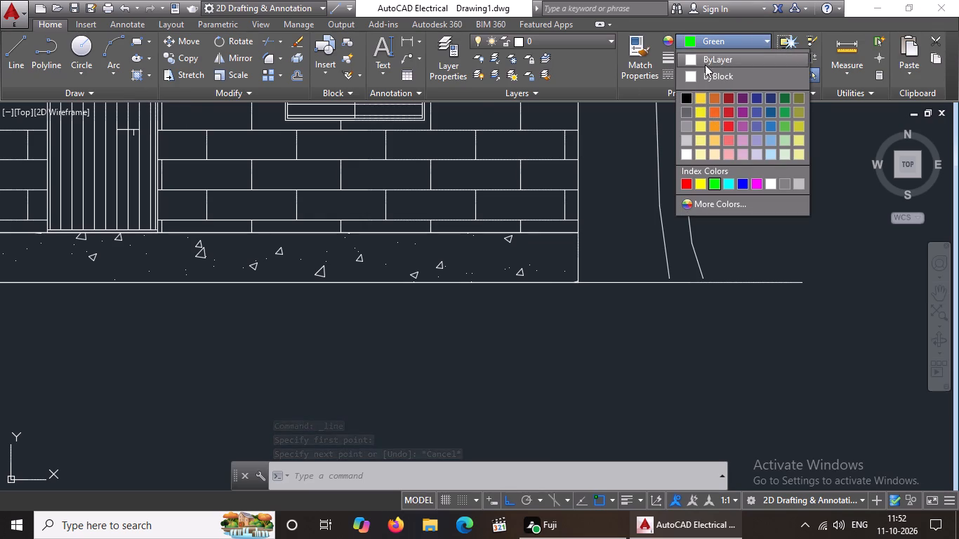
double_click(708, 59)
left_click(814, 245)
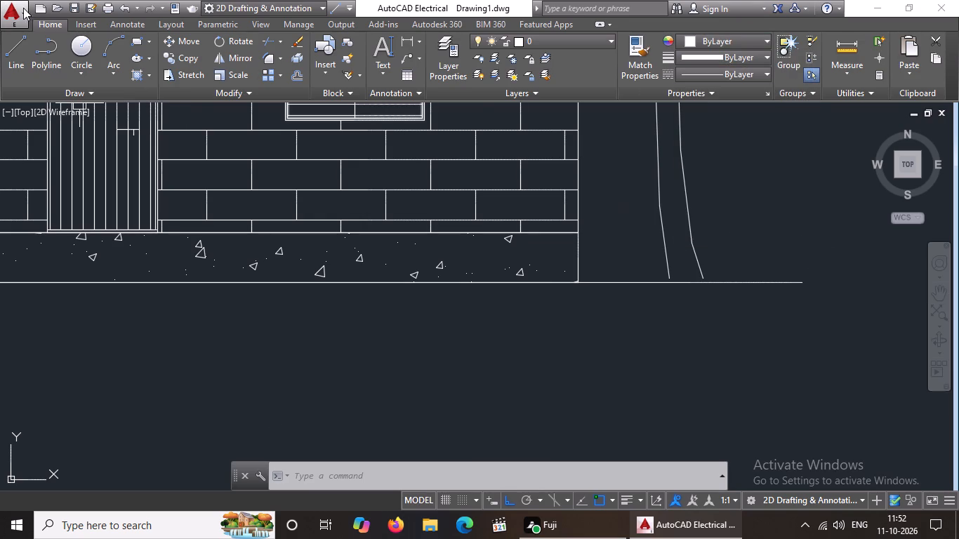
Draw a short slanted line running down from the ground line, between the house's right wall and the right palm.
left_click(23, 44)
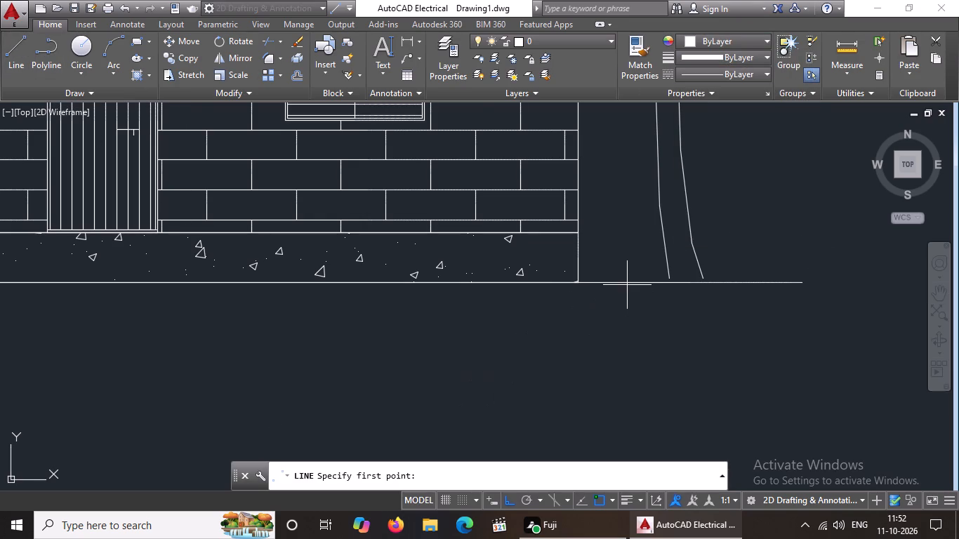
left_click(627, 282)
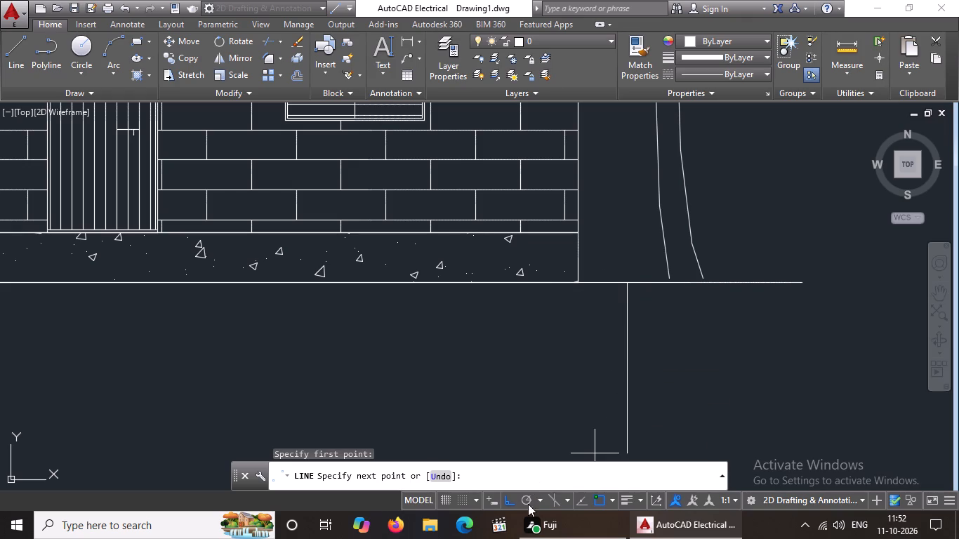
left_click(514, 498)
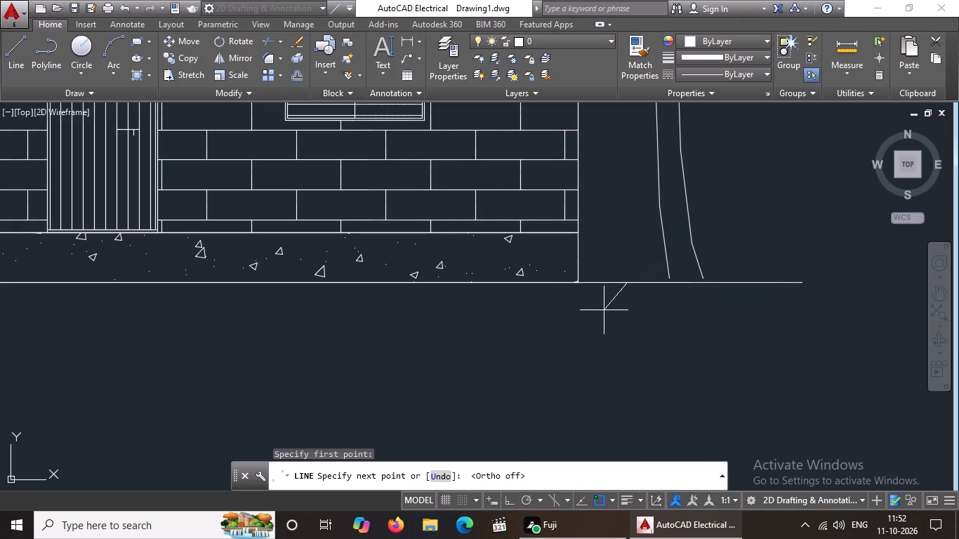
scroll(593, 306, "down", 2)
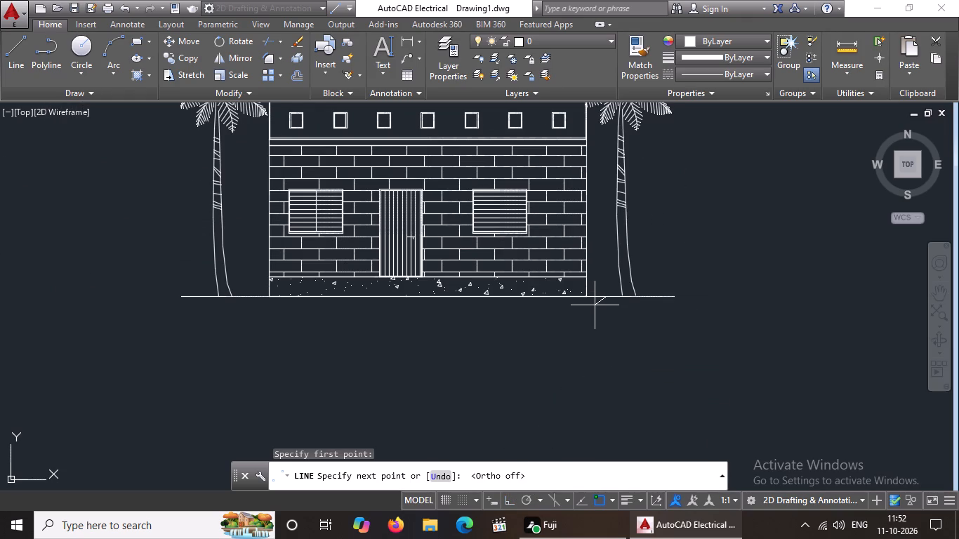
left_click(595, 305)
key("Escape")
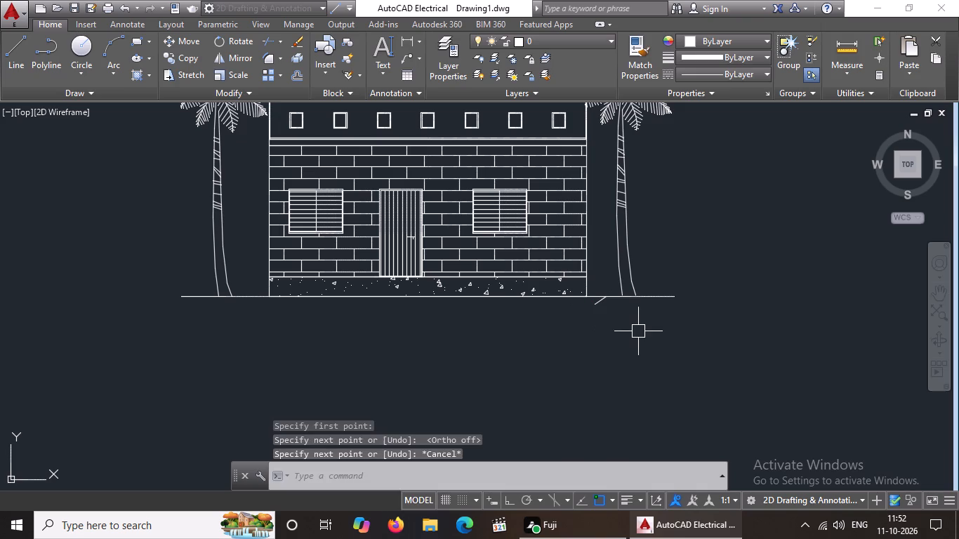
Mirror the slanted line about a vertical axis through its upper end, keeping the original.
scroll(647, 338, "up", 2)
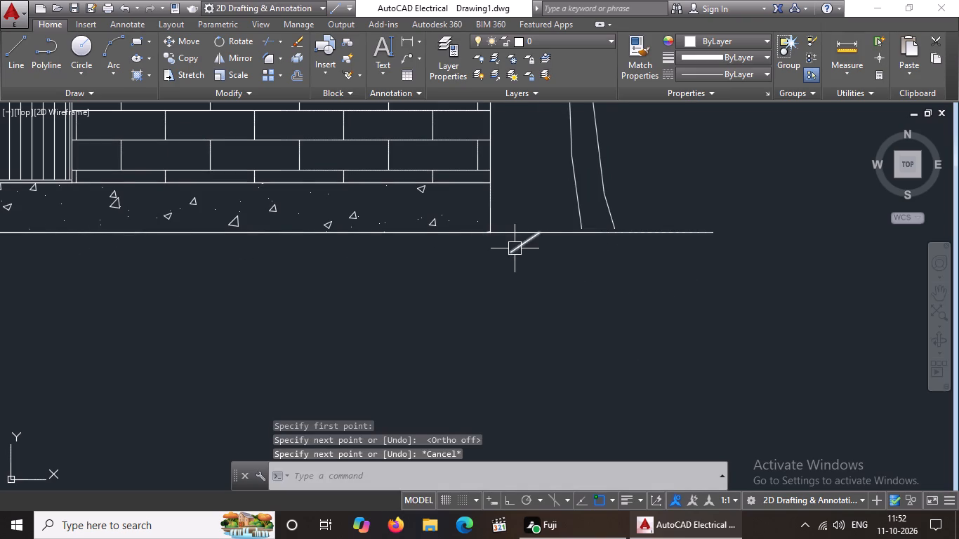
left_click(516, 248)
left_click(230, 54)
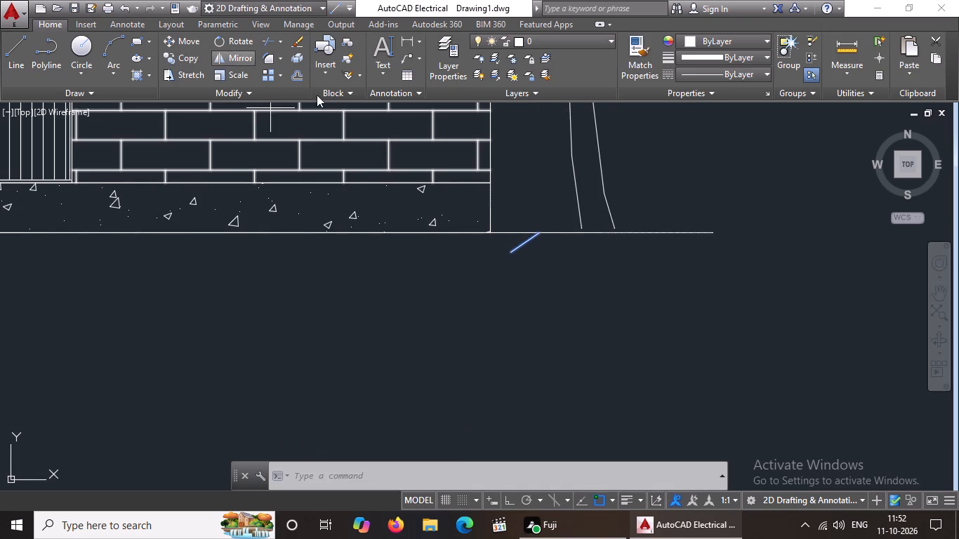
left_click(538, 232)
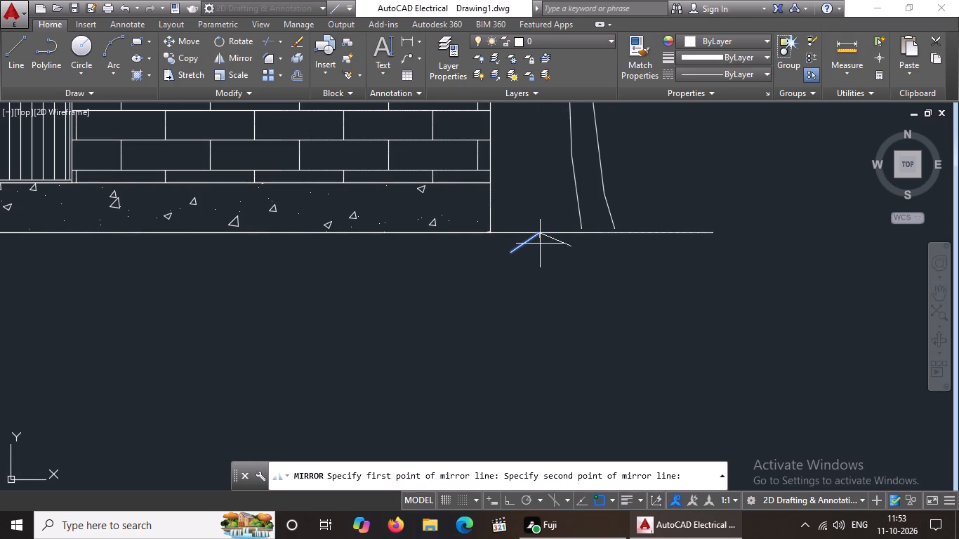
left_click(538, 260)
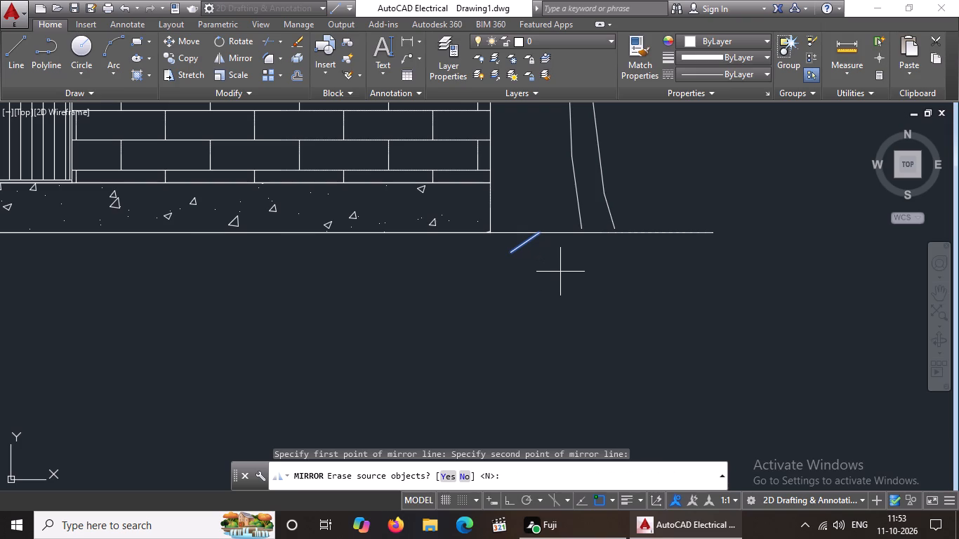
key("n")
key("Return")
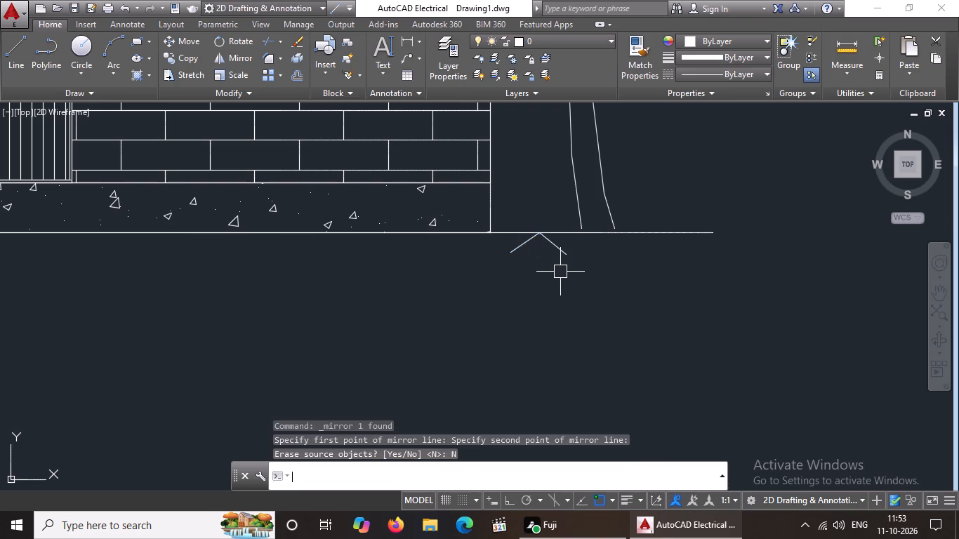
Copy the pair of slanted lines three times horizontally along the ground line beneath the right palm, with Ortho on.
left_click_drag(505, 225, 505, 233)
left_click(581, 314)
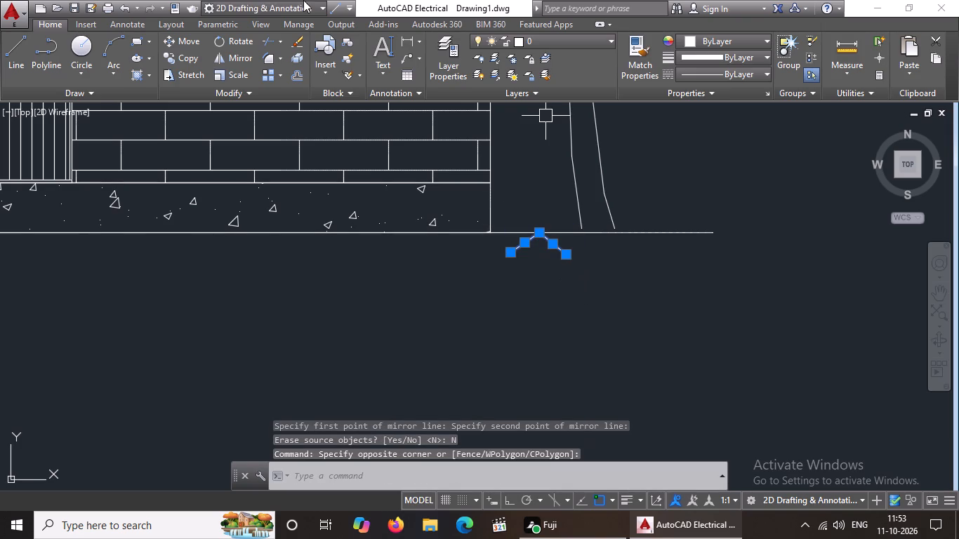
left_click(182, 55)
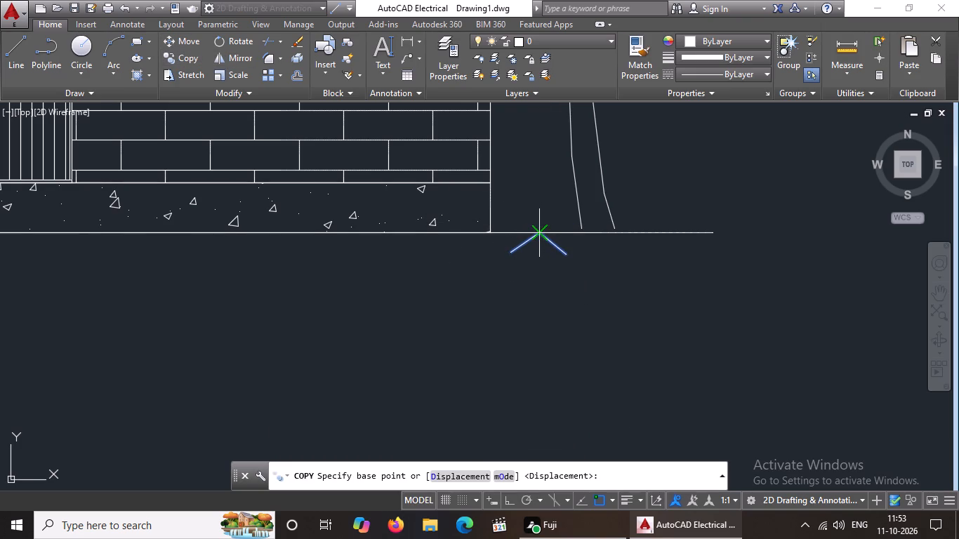
left_click(539, 232)
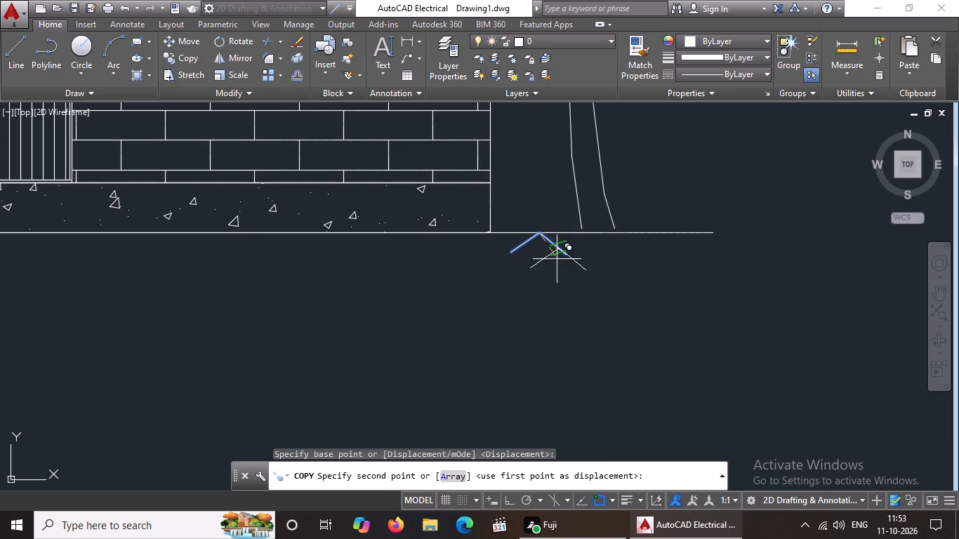
left_click(511, 497)
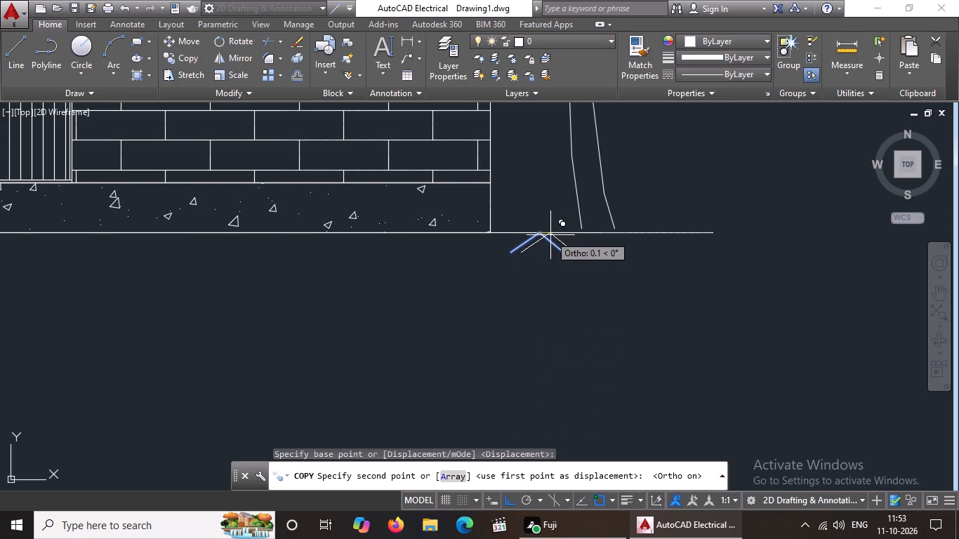
left_click(555, 234)
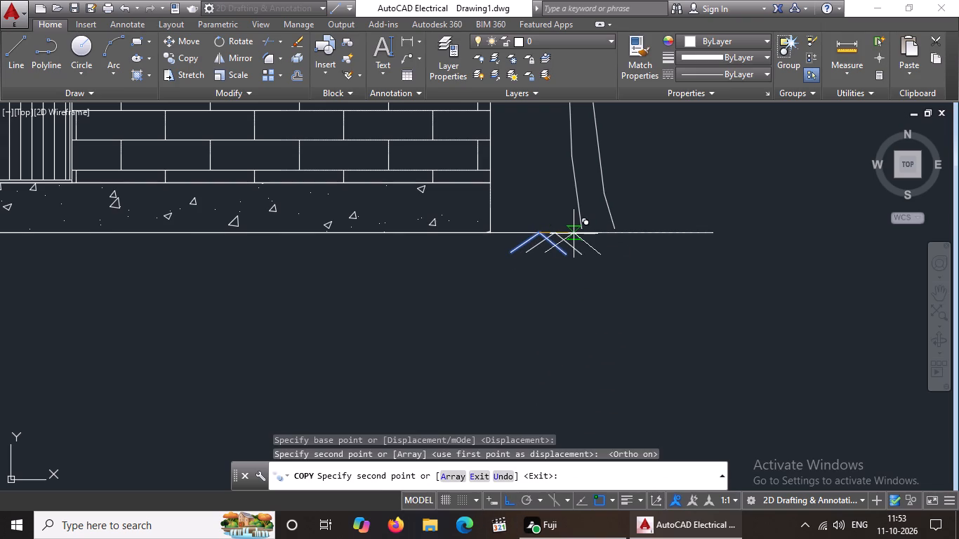
left_click(574, 234)
left_click(600, 237)
scroll(686, 262, "down", 1)
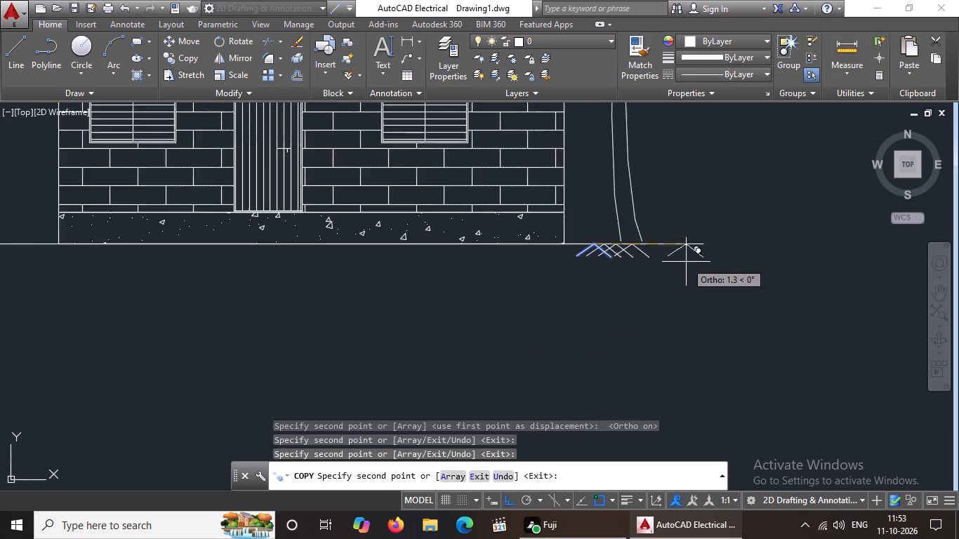
scroll(686, 262, "down", 1)
key("Escape")
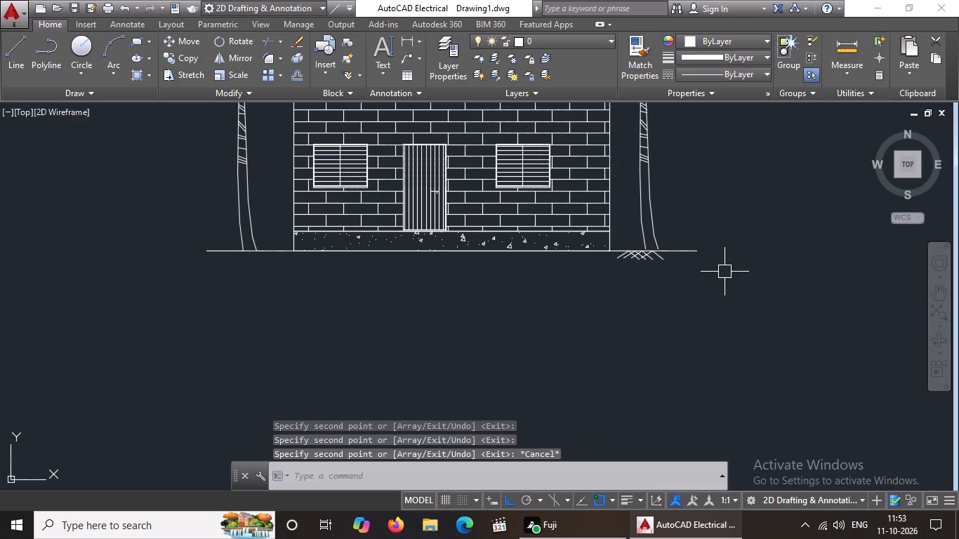
key("Escape")
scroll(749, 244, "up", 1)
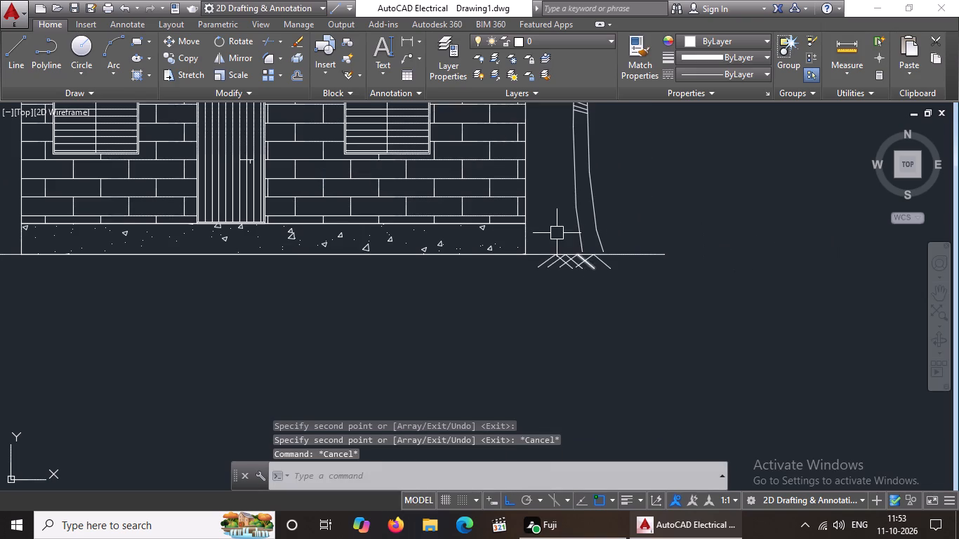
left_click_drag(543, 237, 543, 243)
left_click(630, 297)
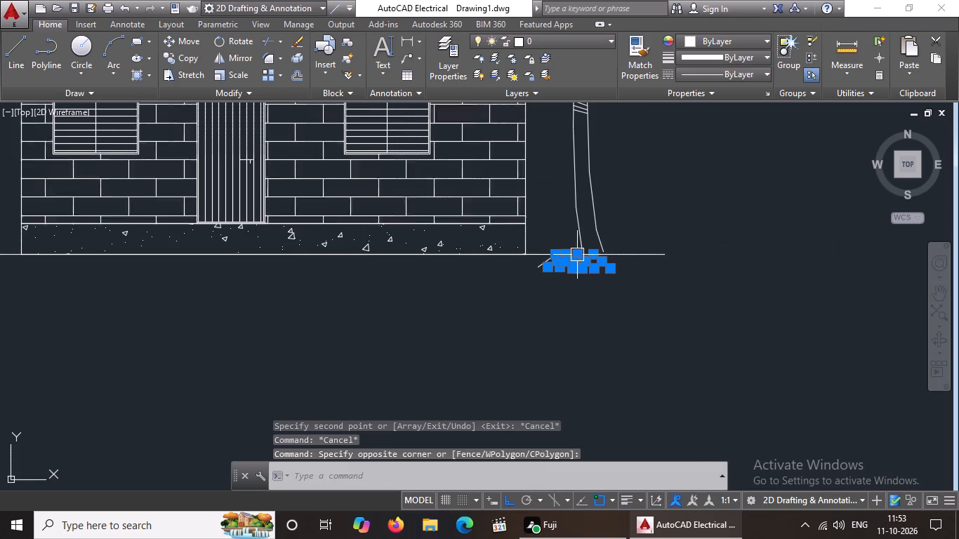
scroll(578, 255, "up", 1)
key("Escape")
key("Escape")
Copy all the slanted ground lines under the right palm about 8.9 units horizontally to beneath the left palm.
scroll(656, 255, "up", 1)
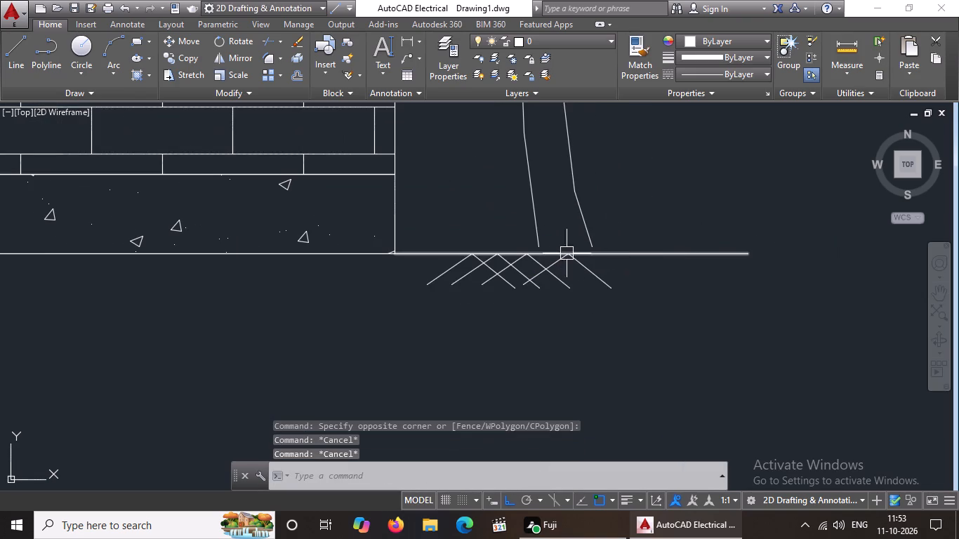
left_click_drag(404, 225, 405, 237)
left_click(647, 350)
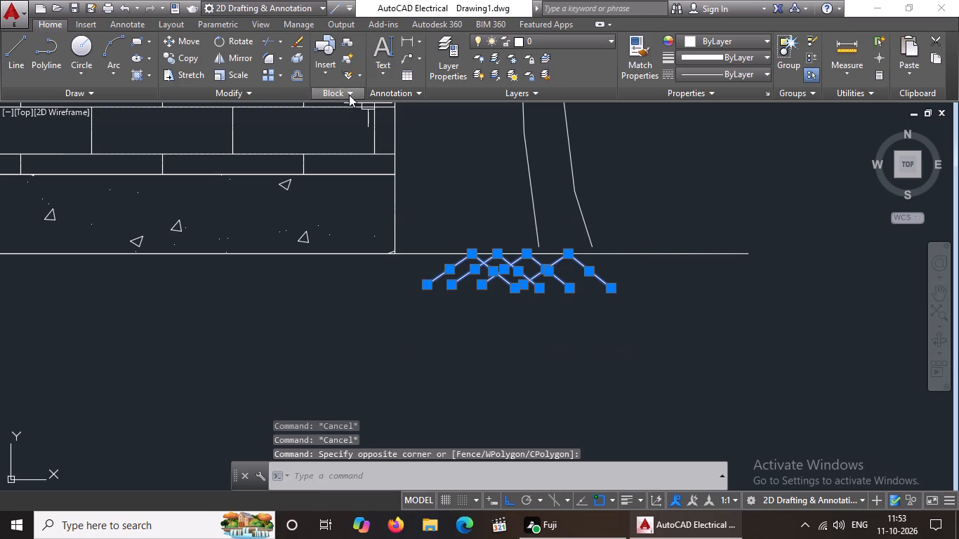
left_click_drag(187, 57, 195, 60)
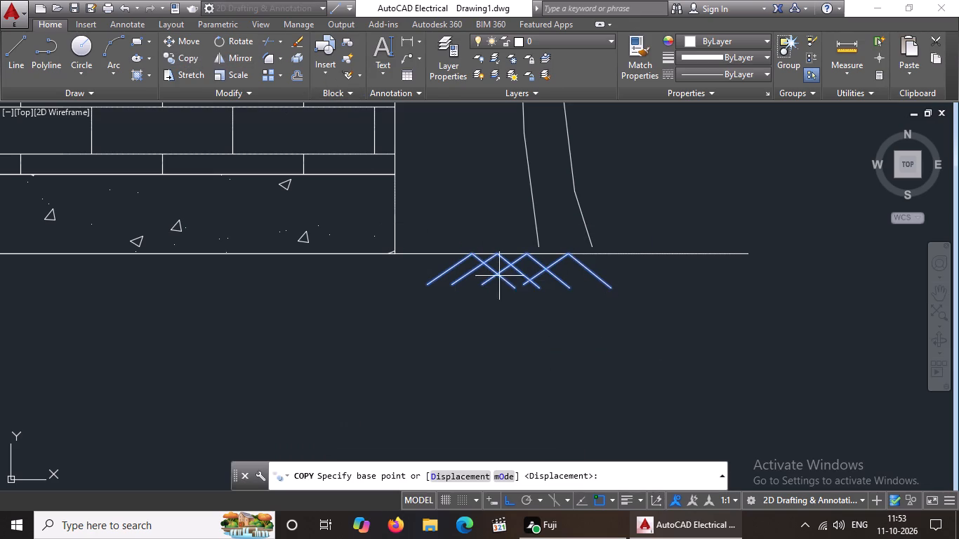
left_click(528, 255)
scroll(463, 252, "down", 6)
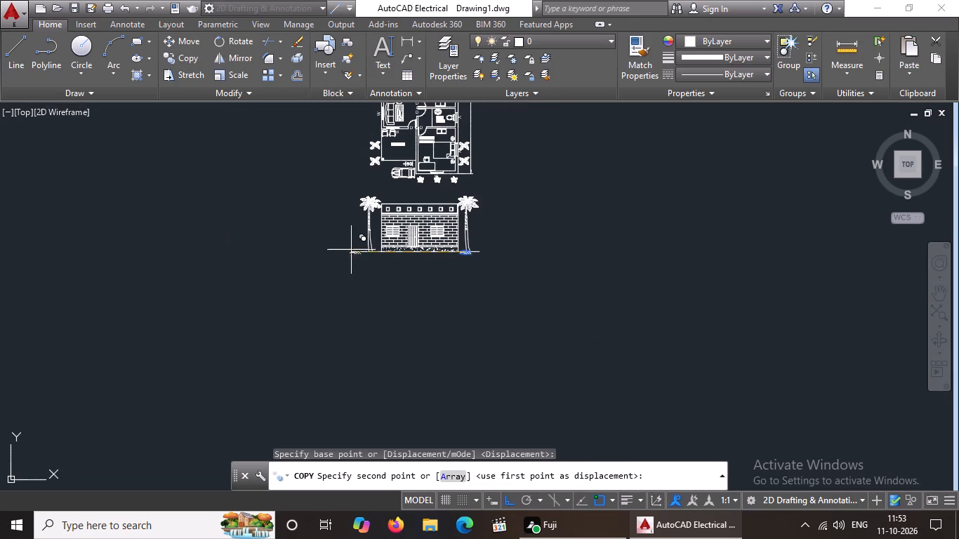
scroll(363, 253, "up", 3)
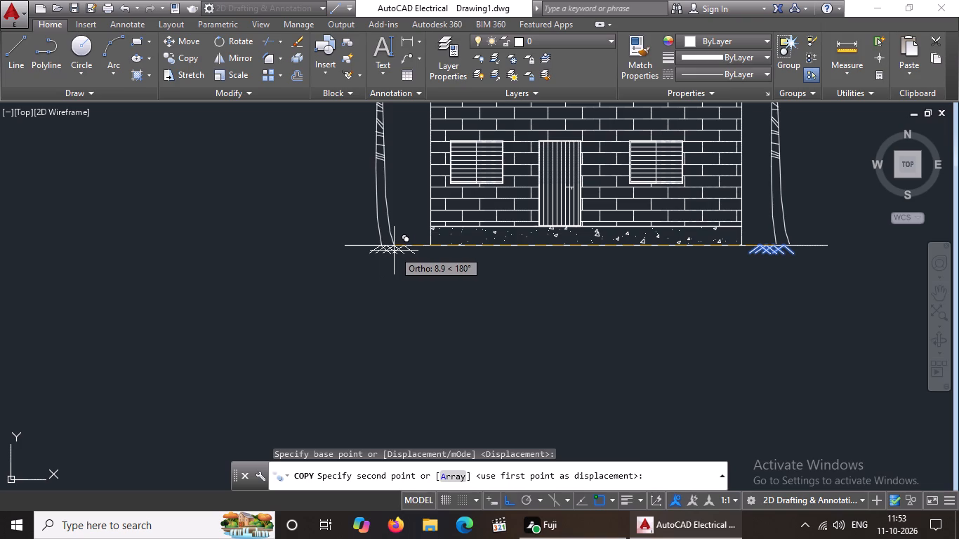
left_click(394, 251)
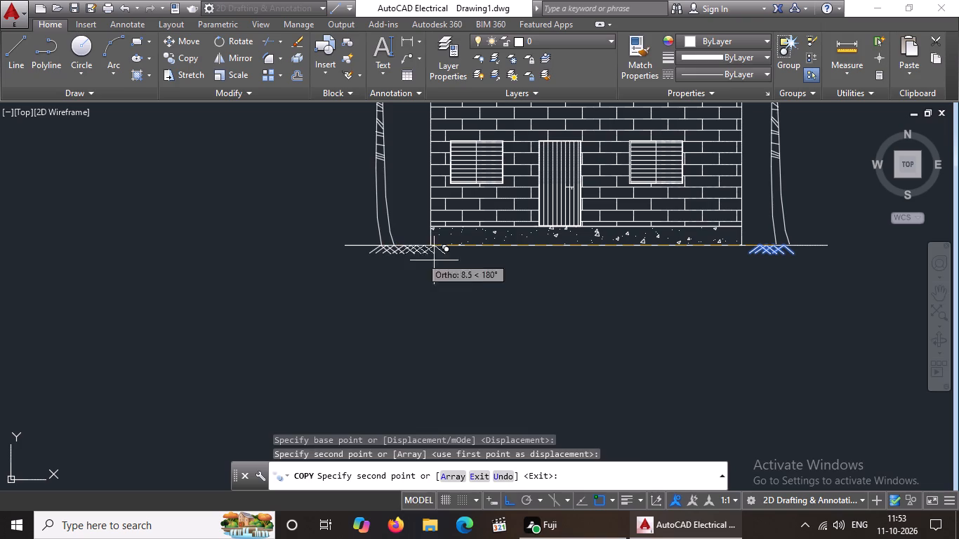
key("Escape")
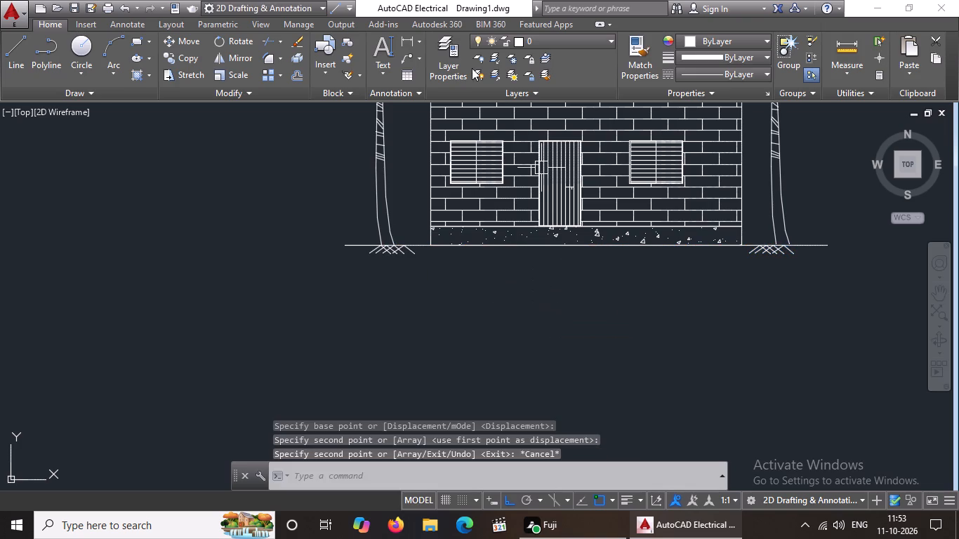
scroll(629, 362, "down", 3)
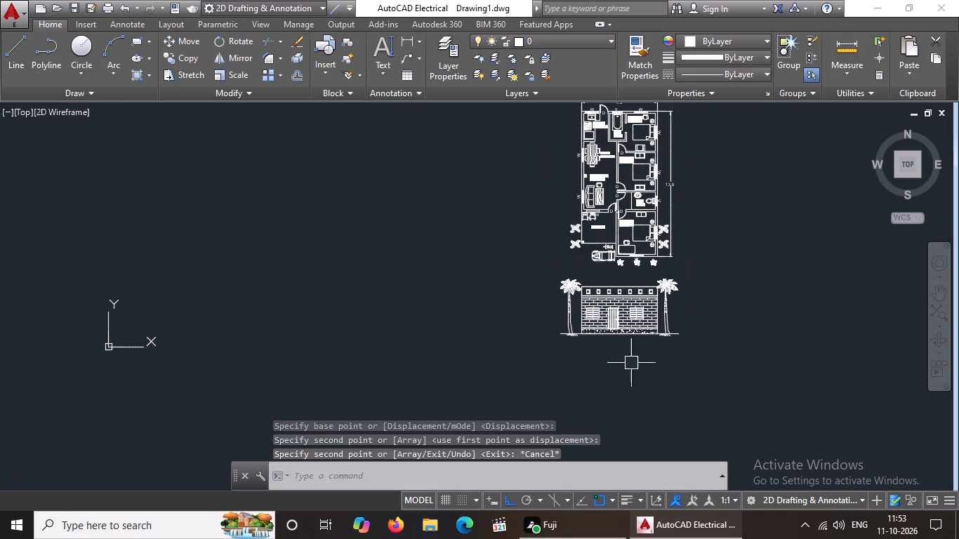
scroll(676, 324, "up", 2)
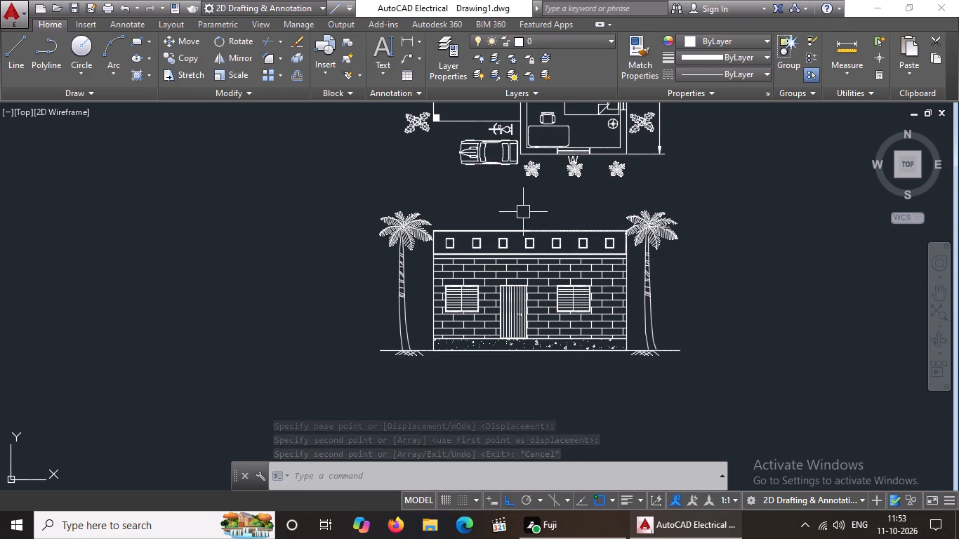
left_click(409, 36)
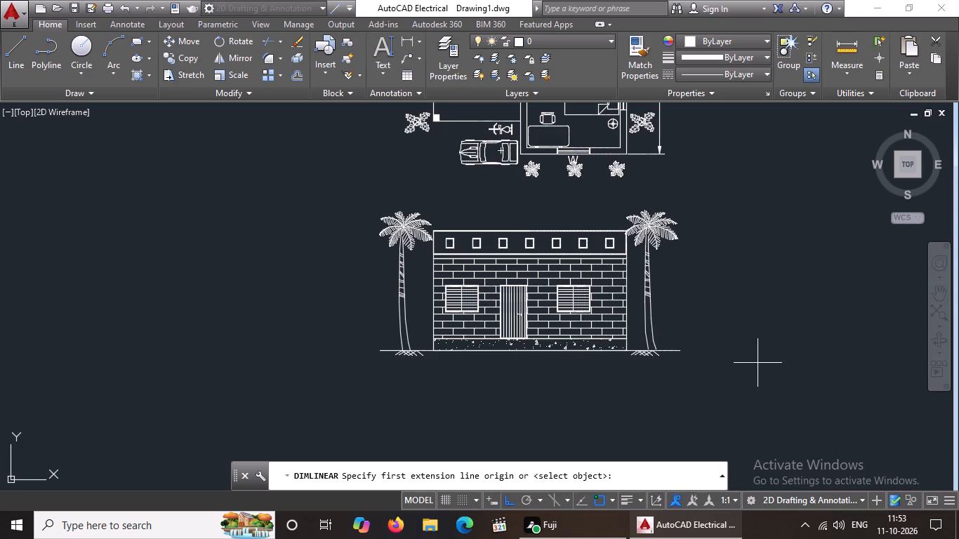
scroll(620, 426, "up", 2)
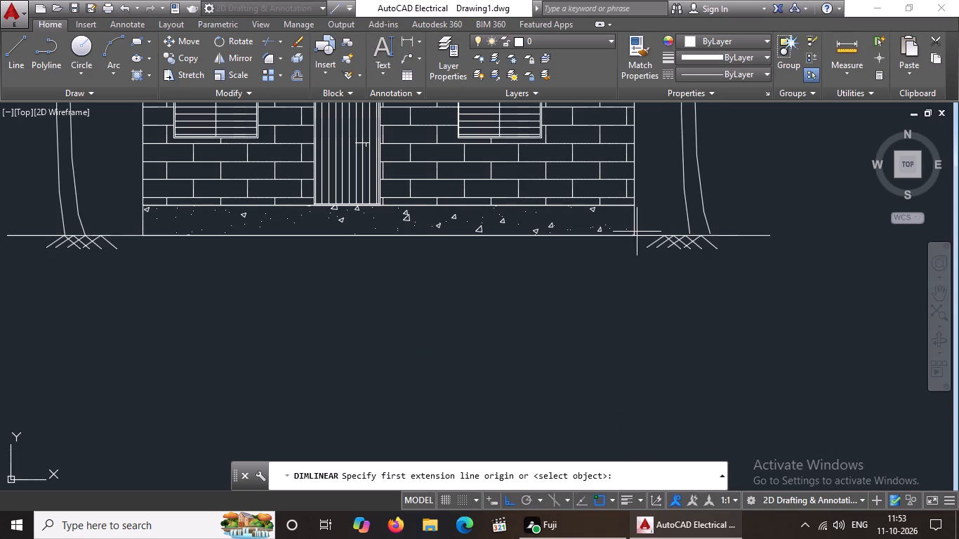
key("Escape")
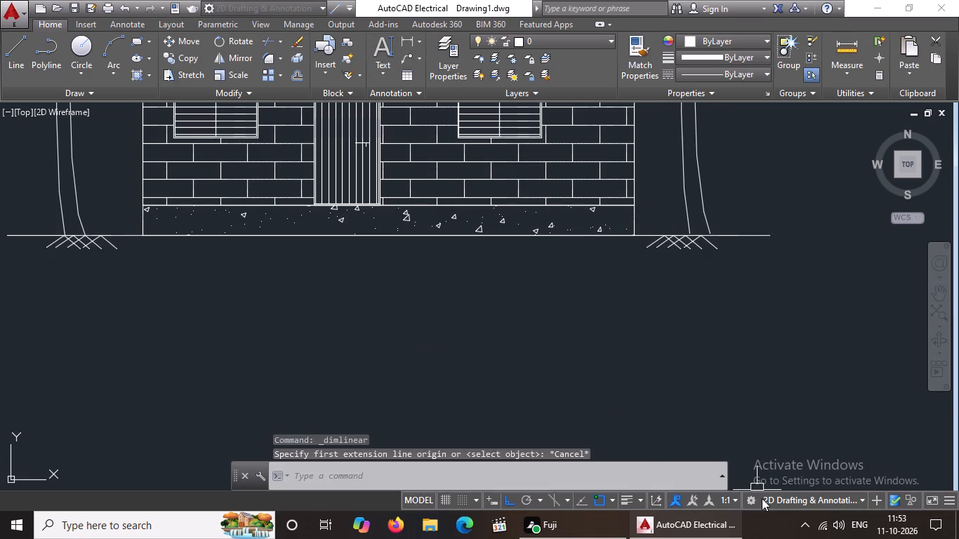
Clear all object snap modes and enable only Endpoint, Midpoint and Center.
type("OS")
key("space")
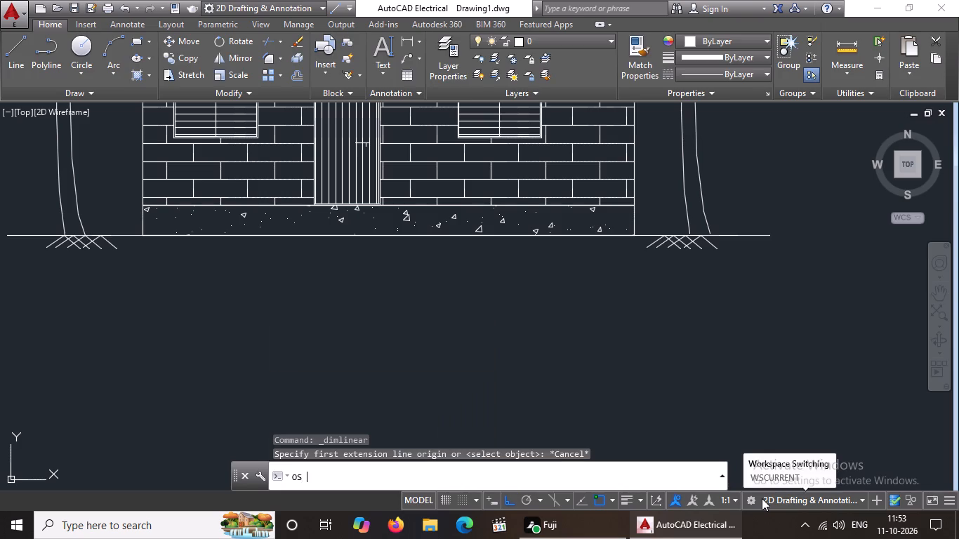
left_click(586, 201)
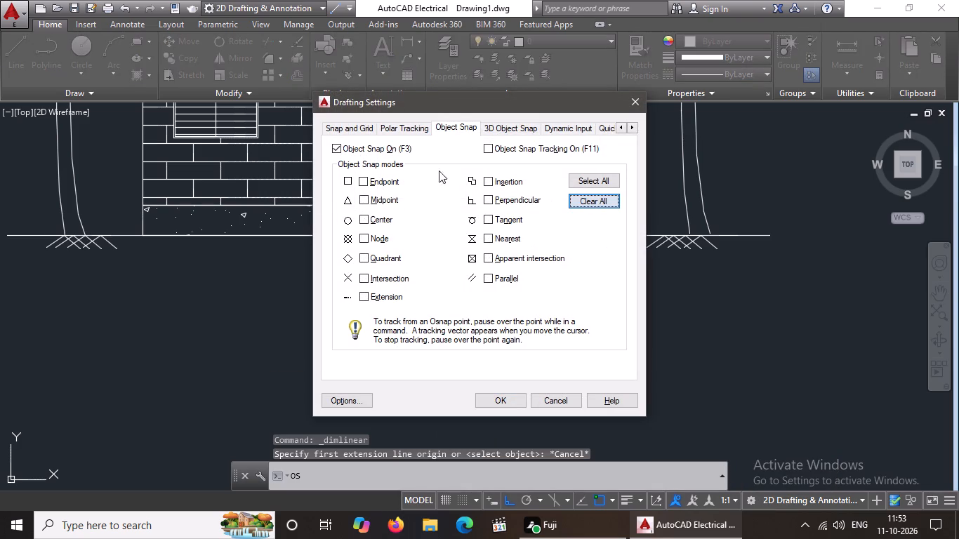
left_click(369, 182)
left_click(371, 194)
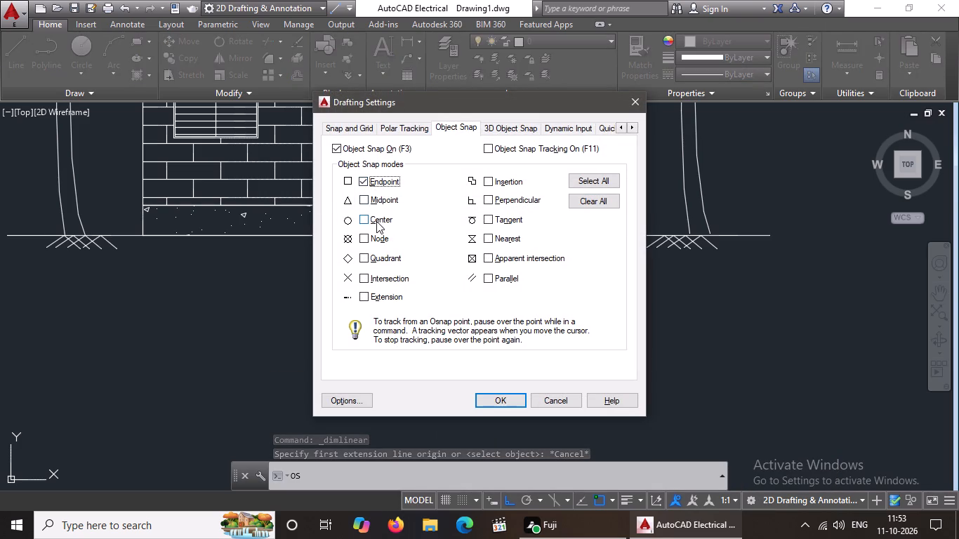
left_click(376, 221)
left_click(376, 199)
left_click(515, 396)
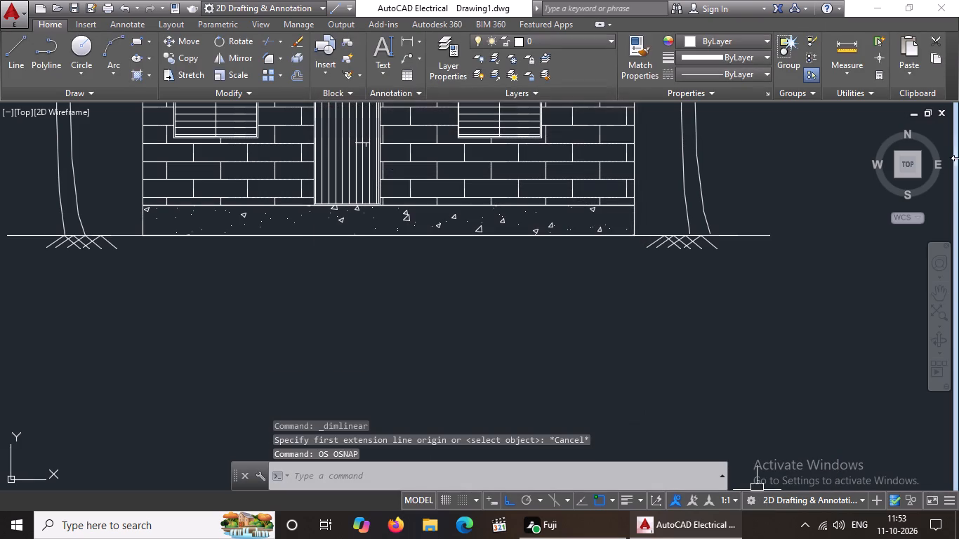
Add a vertical linear dimension for the height of the concrete plinth, placed just beyond the right palm.
left_click(403, 40)
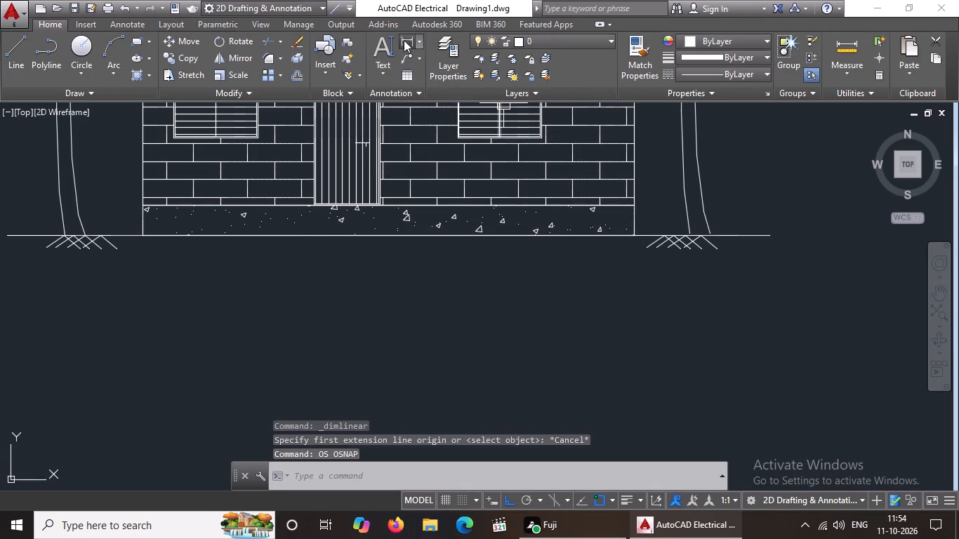
scroll(619, 192, "up", 2)
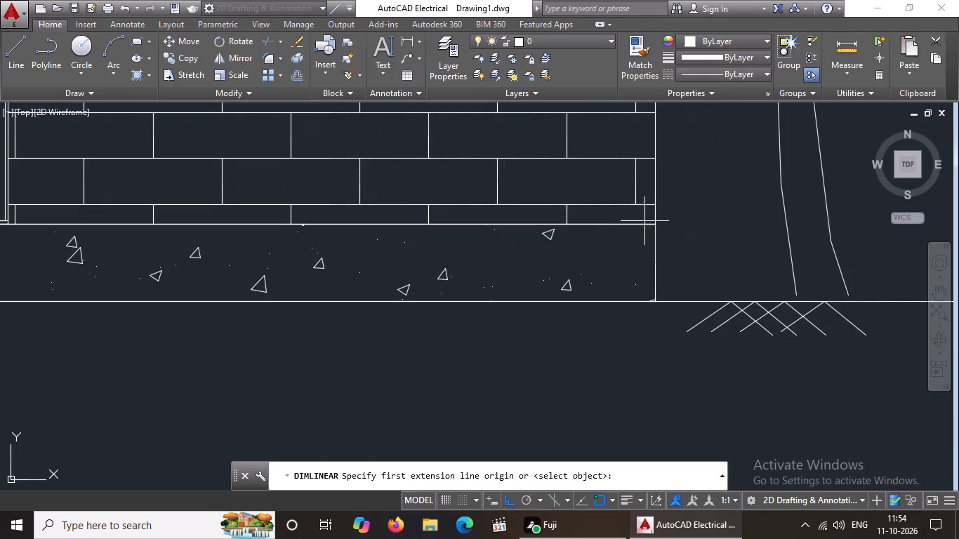
left_click(653, 226)
left_click_drag(655, 302, 663, 299)
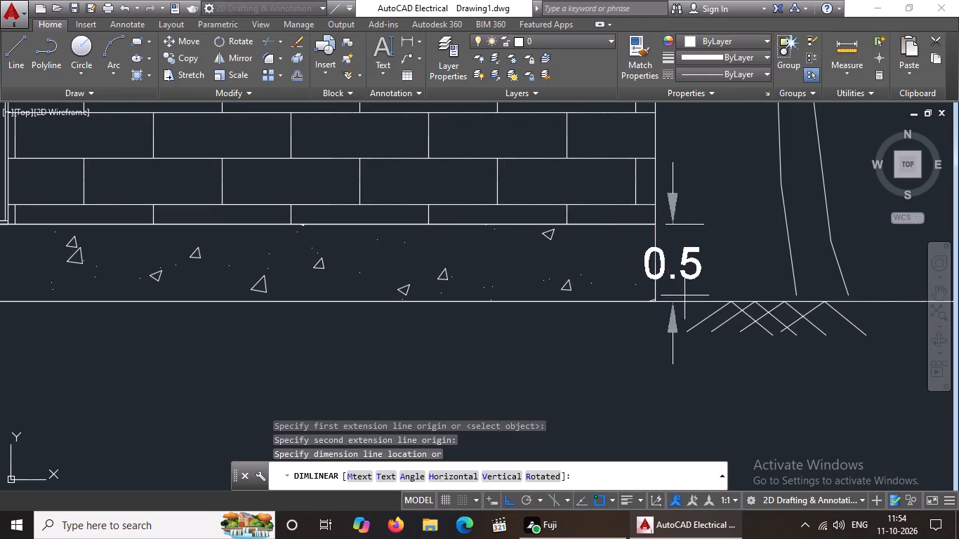
scroll(727, 272, "down", 3)
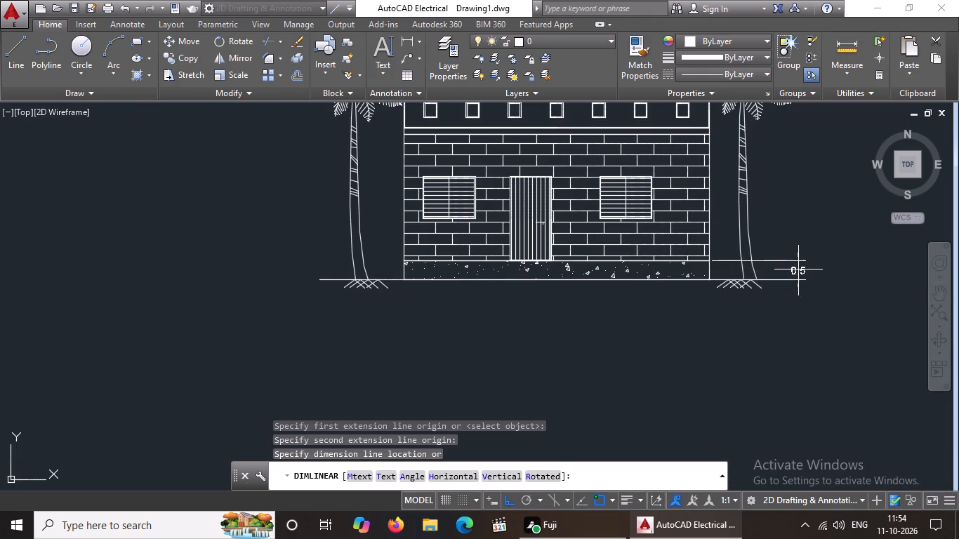
left_click(792, 272)
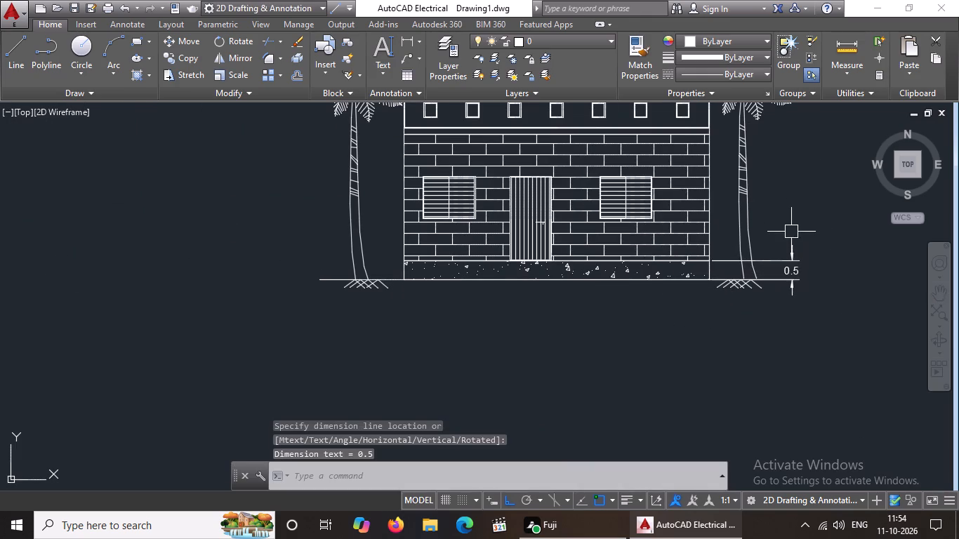
middle_click_drag(784, 279, 765, 371)
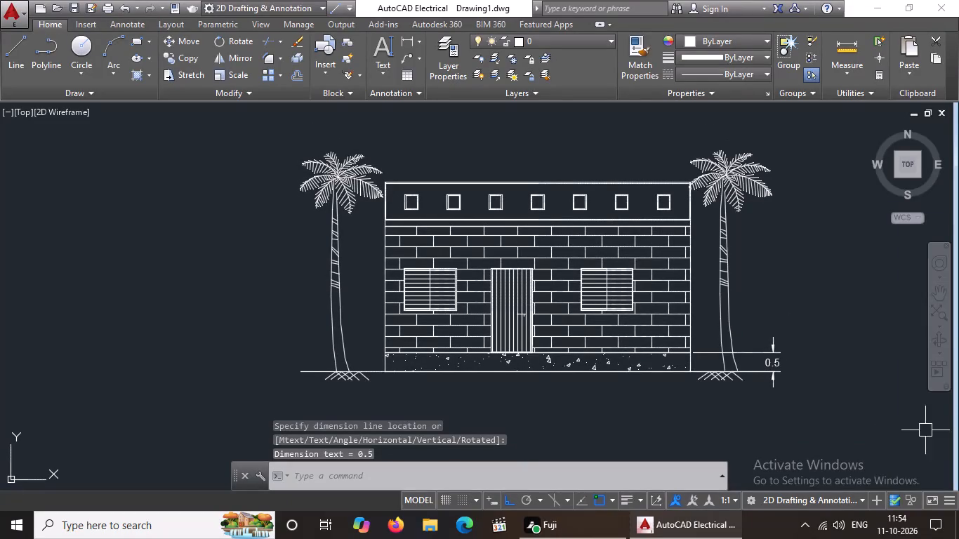
key("Escape")
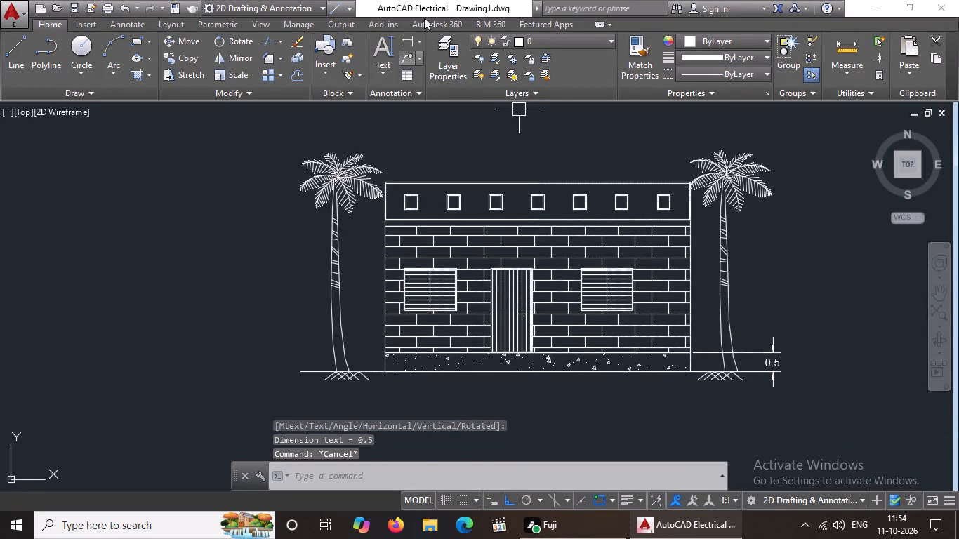
Add a vertical linear dimension for the brick wall from plinth top to top course, in line with the plinth dimension.
left_click(408, 40)
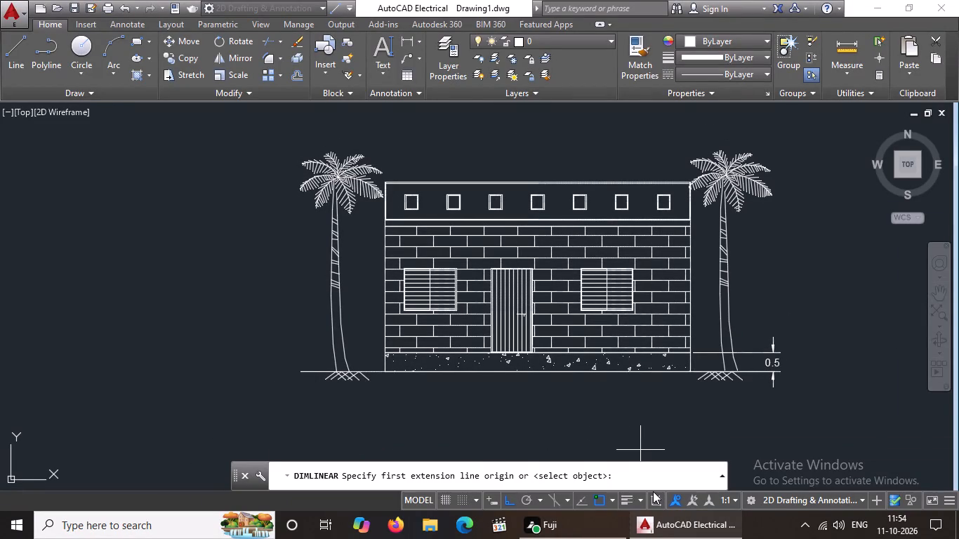
left_click(690, 349)
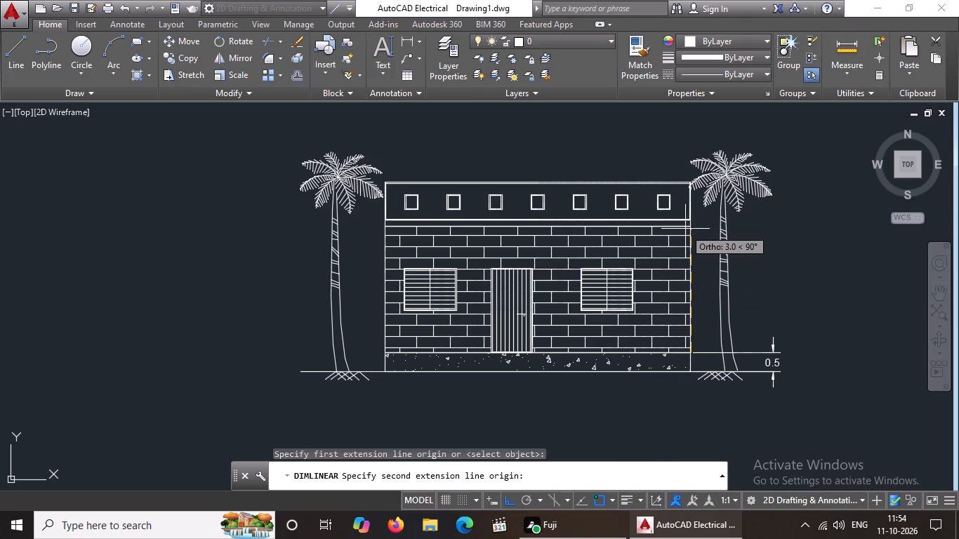
left_click(690, 227)
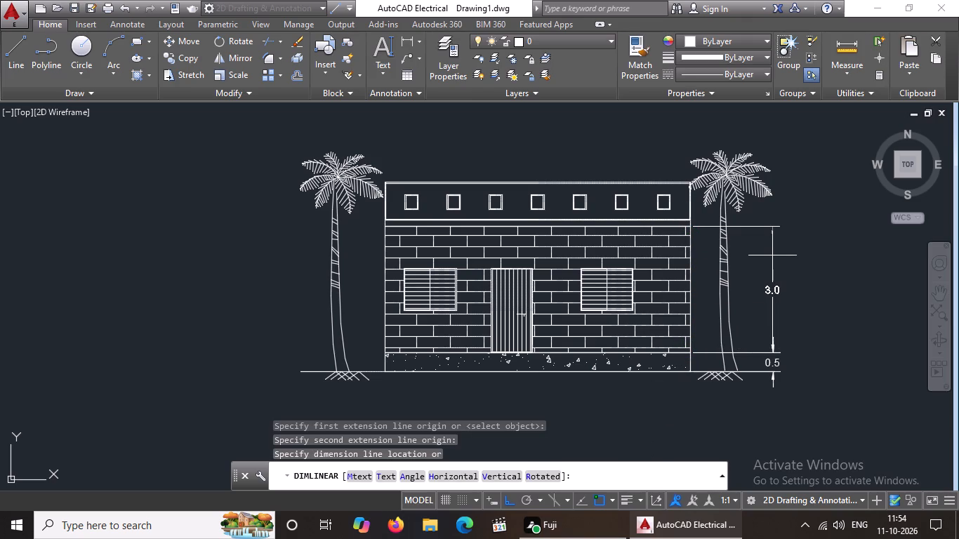
scroll(772, 255, "up", 1)
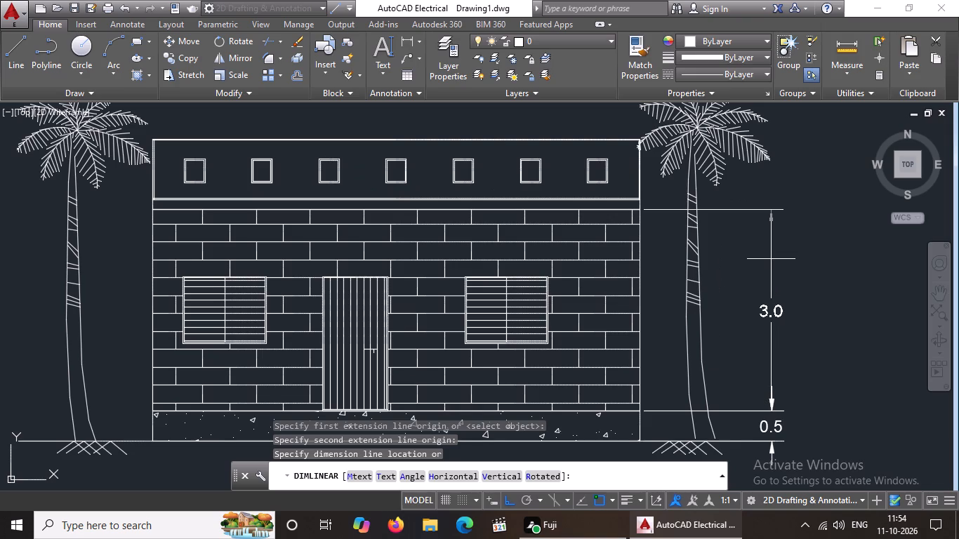
scroll(772, 256, "up", 1)
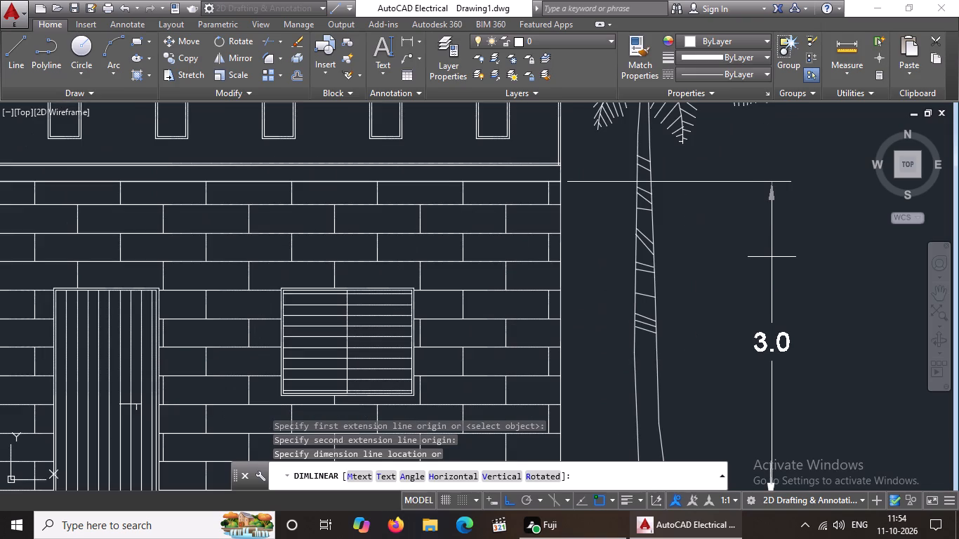
left_click(770, 257)
Add a vertical linear dimension for the narrow band between the brickwork and the parapet, in line with the wall dimension.
scroll(758, 263, "down", 2)
left_click_drag(408, 41, 408, 47)
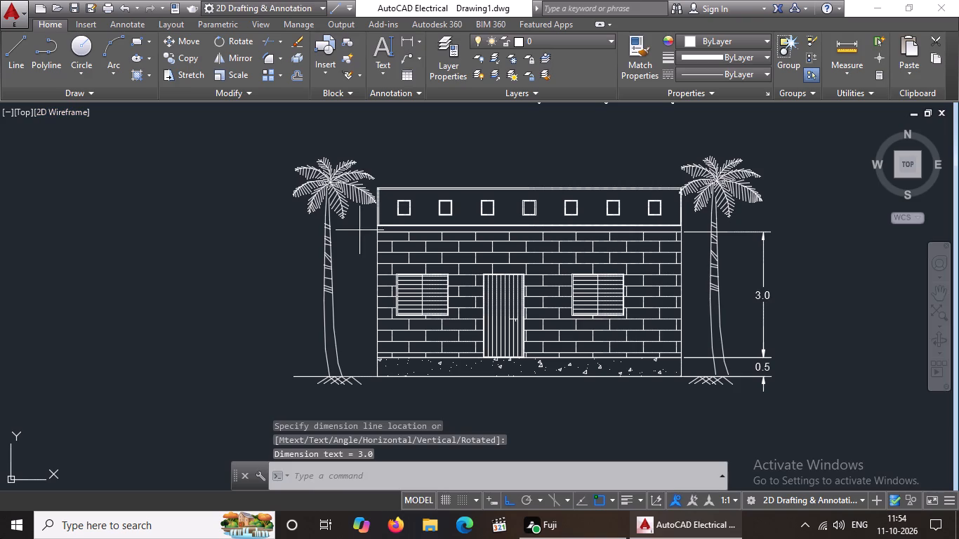
scroll(764, 255, "up", 1)
scroll(644, 218, "up", 2)
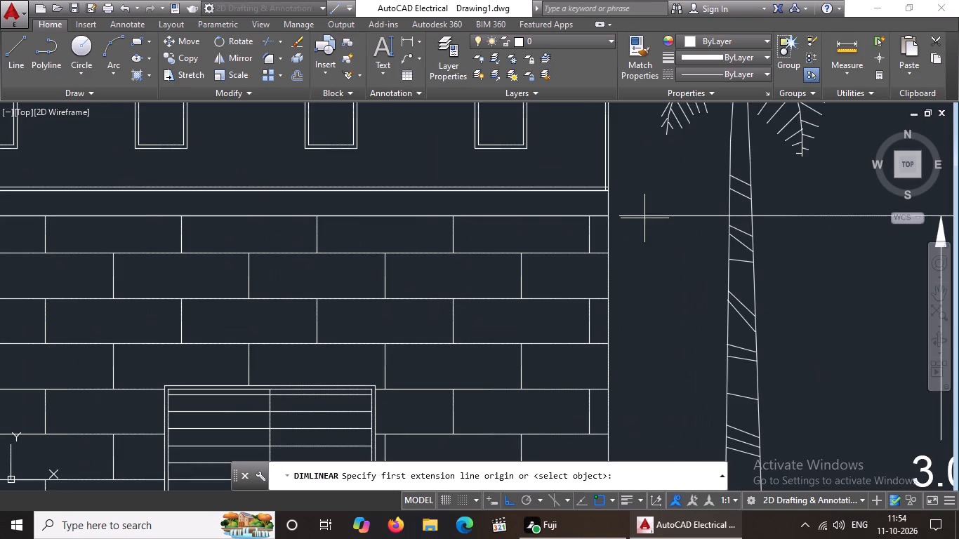
left_click(607, 217)
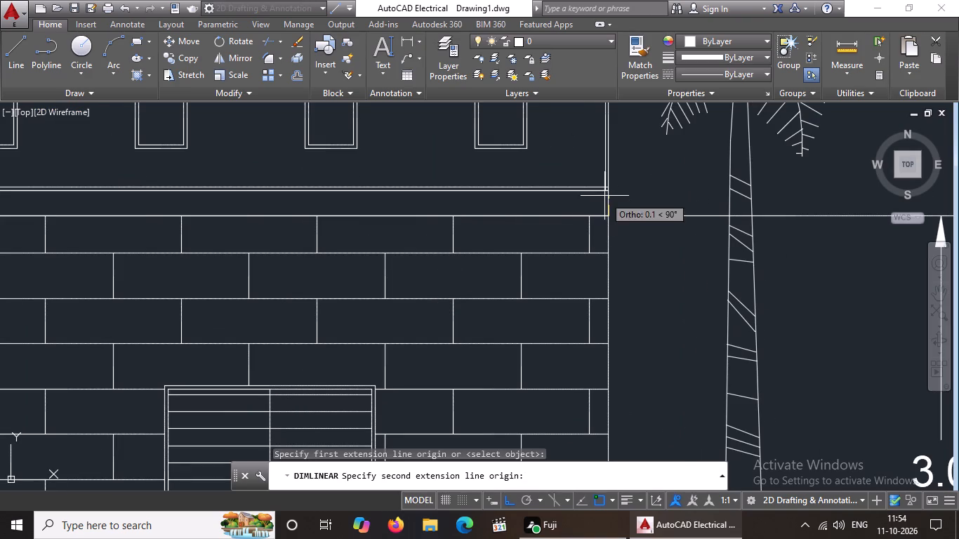
scroll(606, 189, "up", 1)
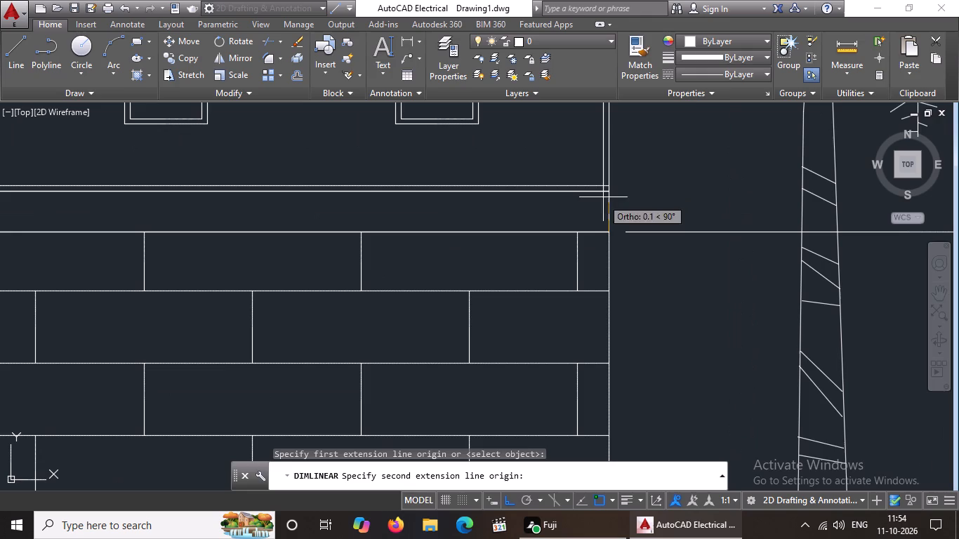
left_click(607, 190)
scroll(682, 192, "down", 2)
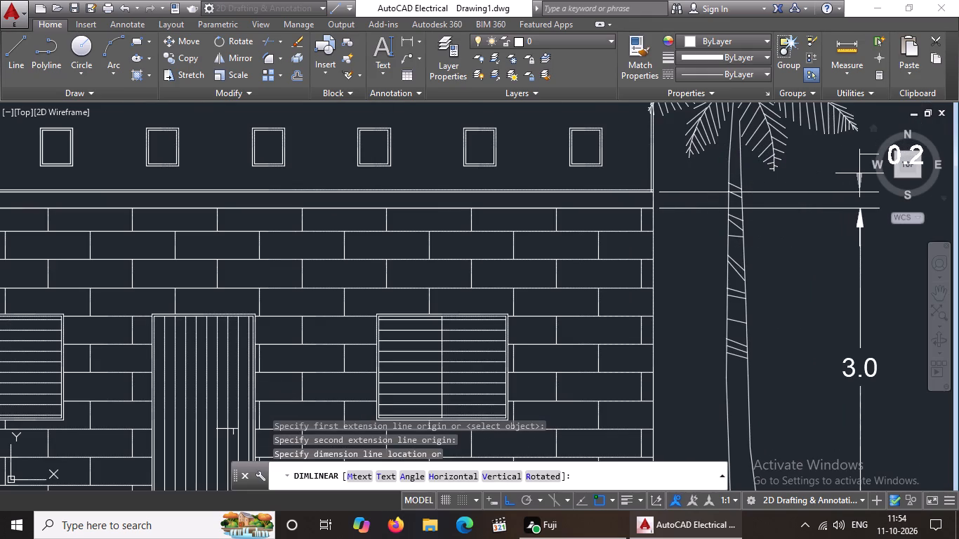
middle_click_drag(861, 172, 791, 239)
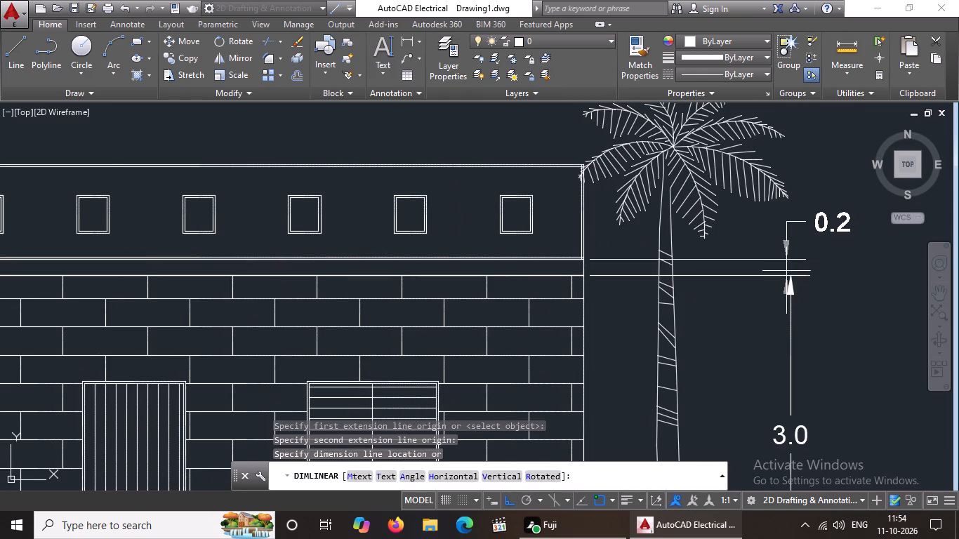
scroll(790, 272, "up", 1)
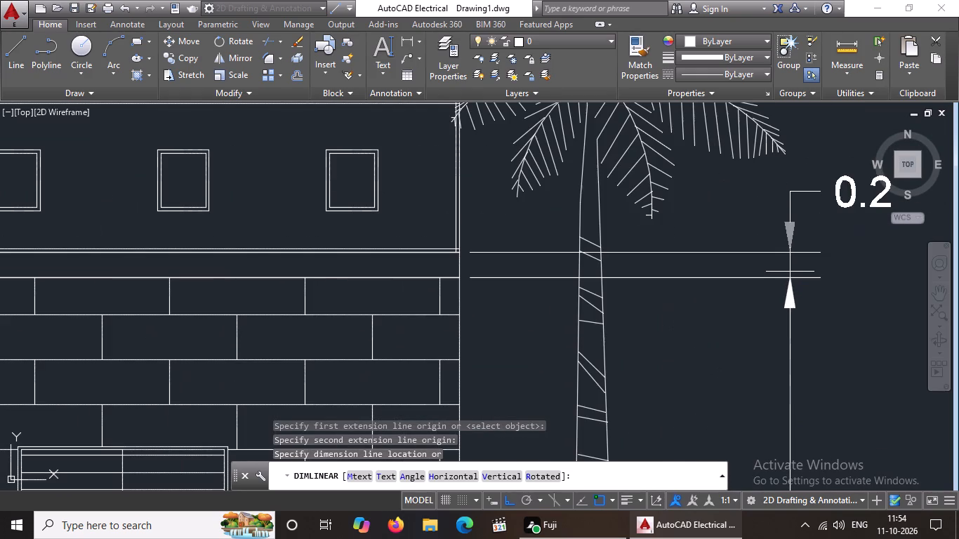
left_click(790, 271)
Add a vertical linear dimension for the parapet from its bottom edge to its top, in line with the dimensions below.
scroll(821, 288, "down", 2)
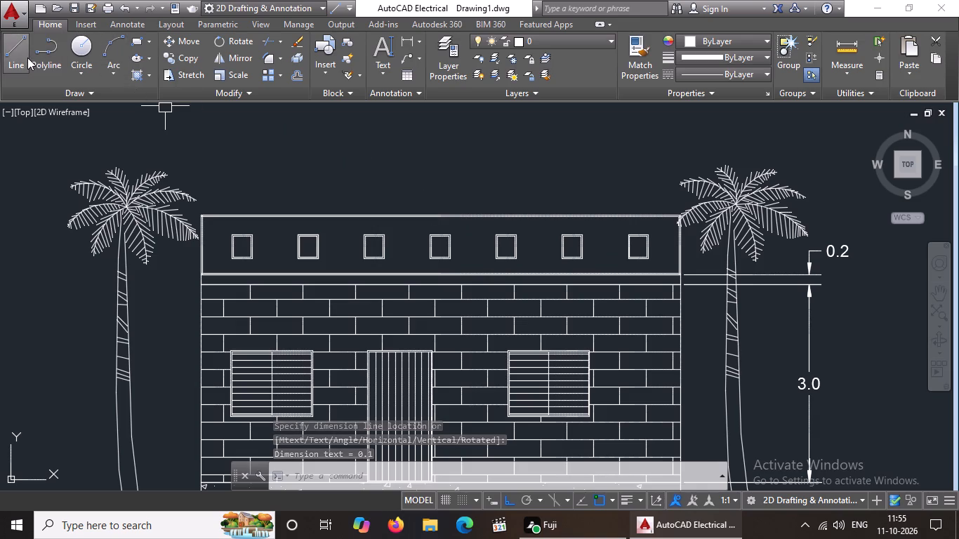
left_click(404, 39)
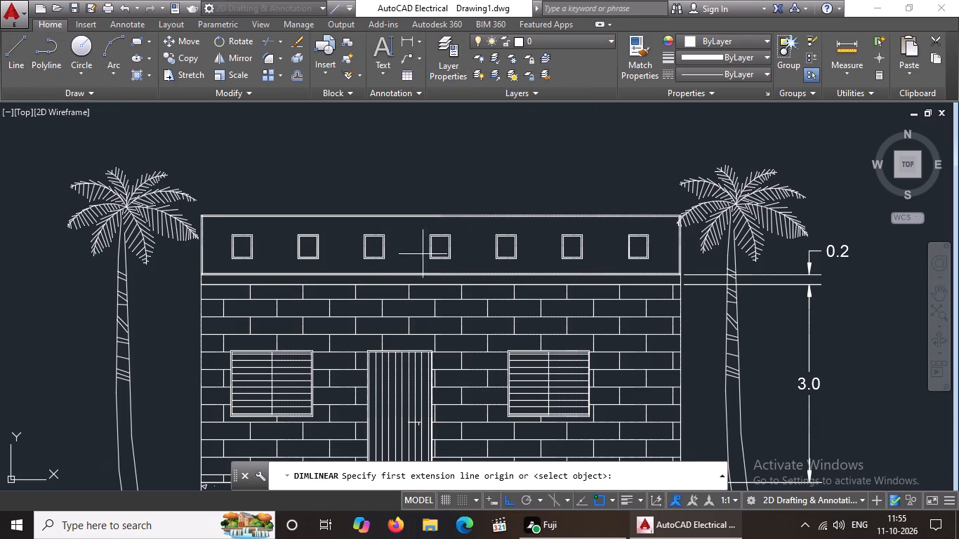
scroll(611, 306, "up", 2)
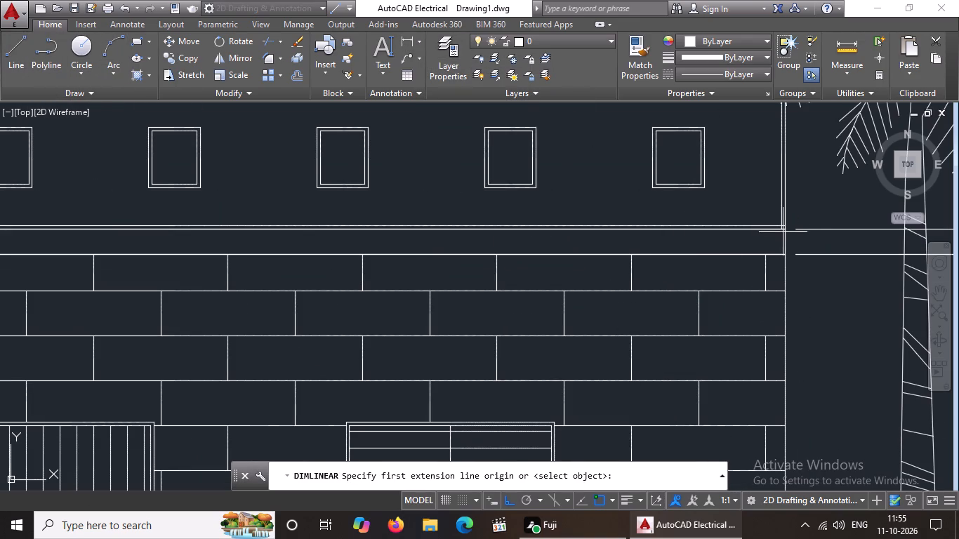
left_click(785, 231)
scroll(776, 196, "down", 2)
scroll(772, 146, "up", 2)
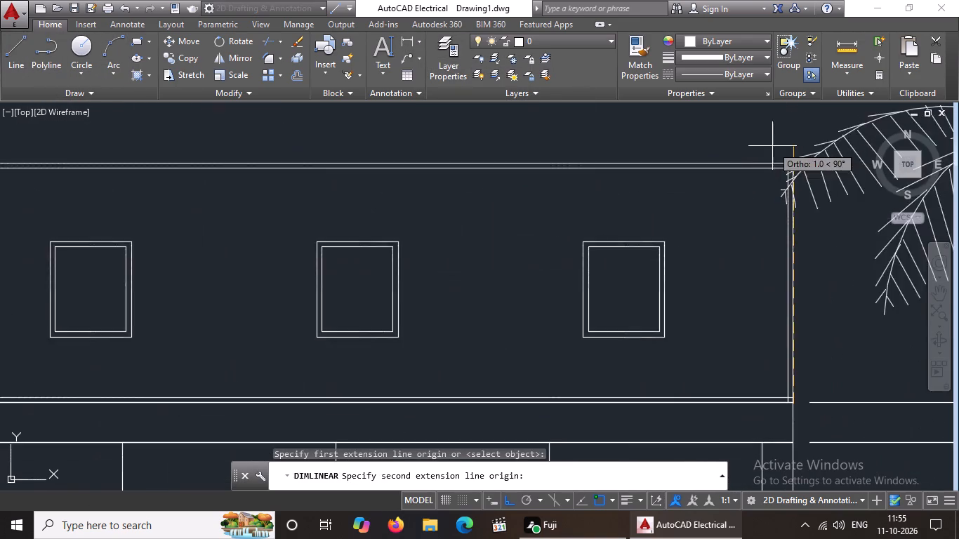
scroll(772, 146, "up", 2)
left_click(801, 171)
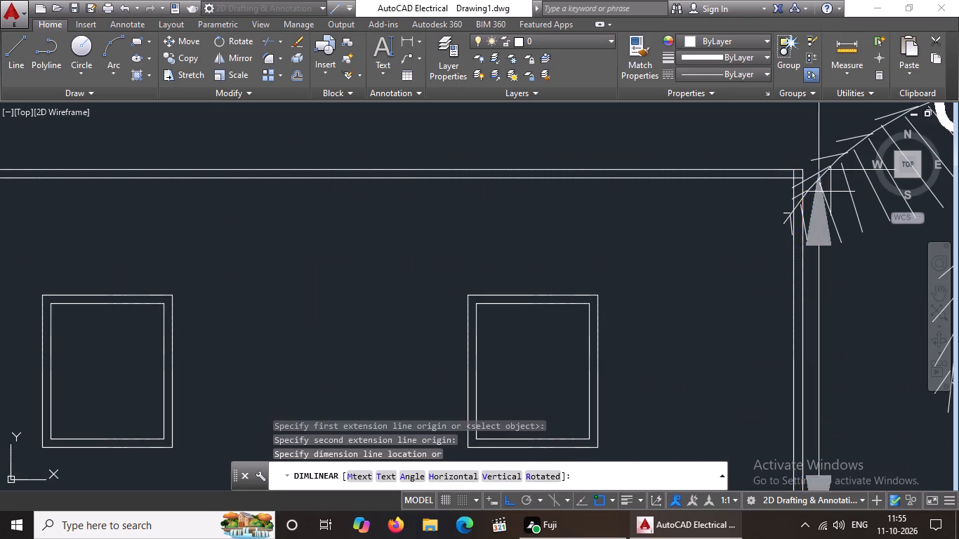
scroll(849, 208, "down", 4)
middle_click_drag(893, 237, 616, 300)
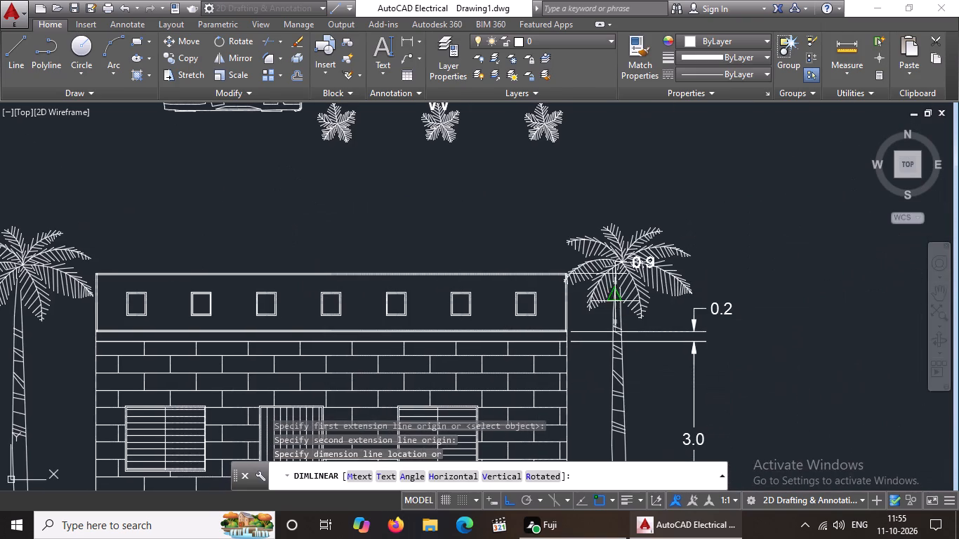
scroll(694, 300, "up", 2)
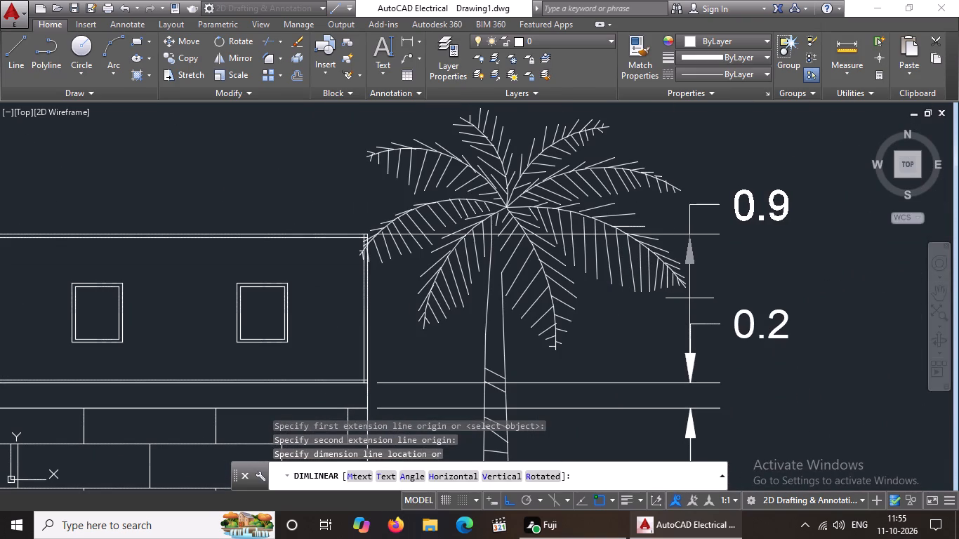
left_click(689, 298)
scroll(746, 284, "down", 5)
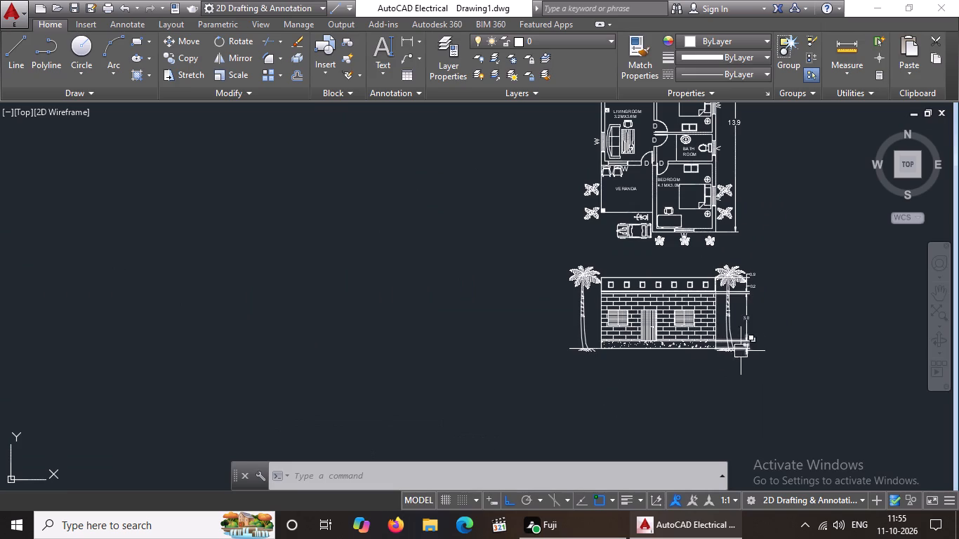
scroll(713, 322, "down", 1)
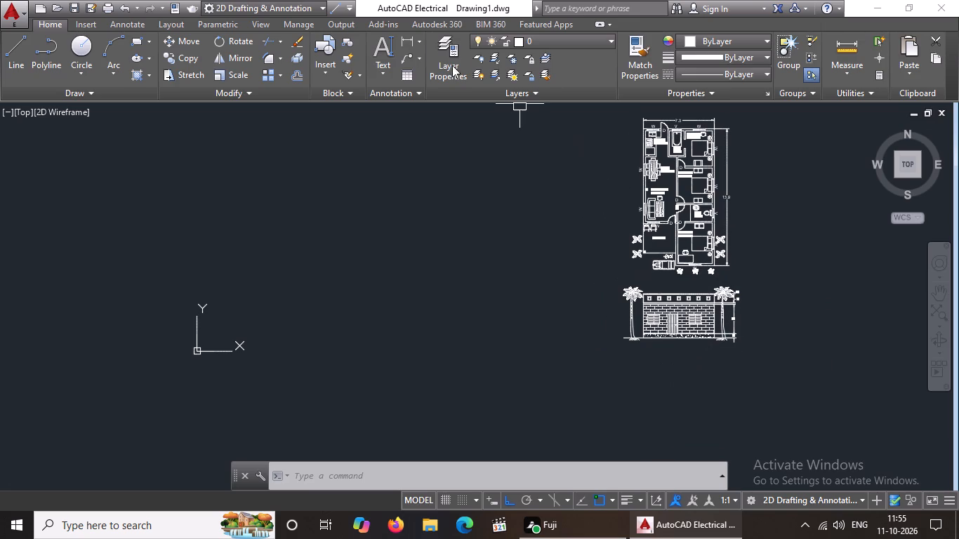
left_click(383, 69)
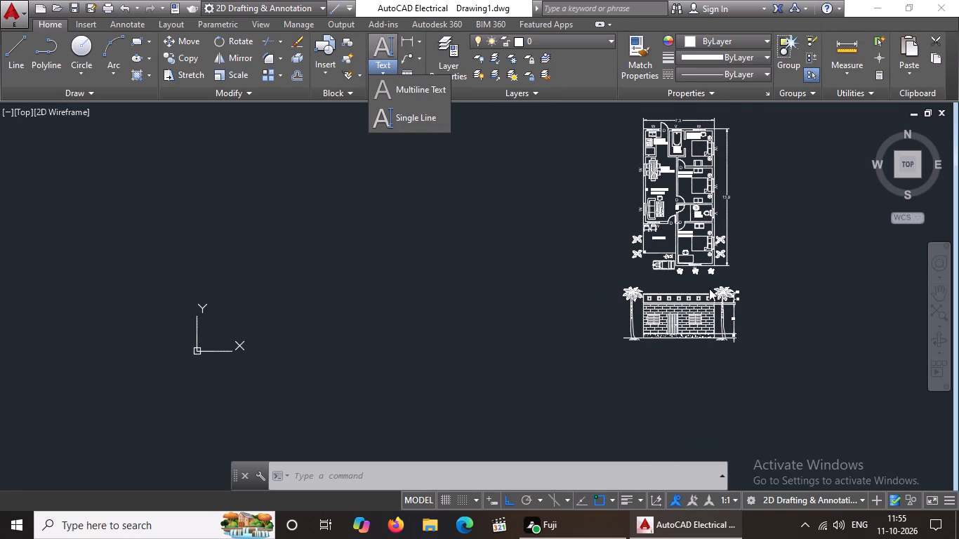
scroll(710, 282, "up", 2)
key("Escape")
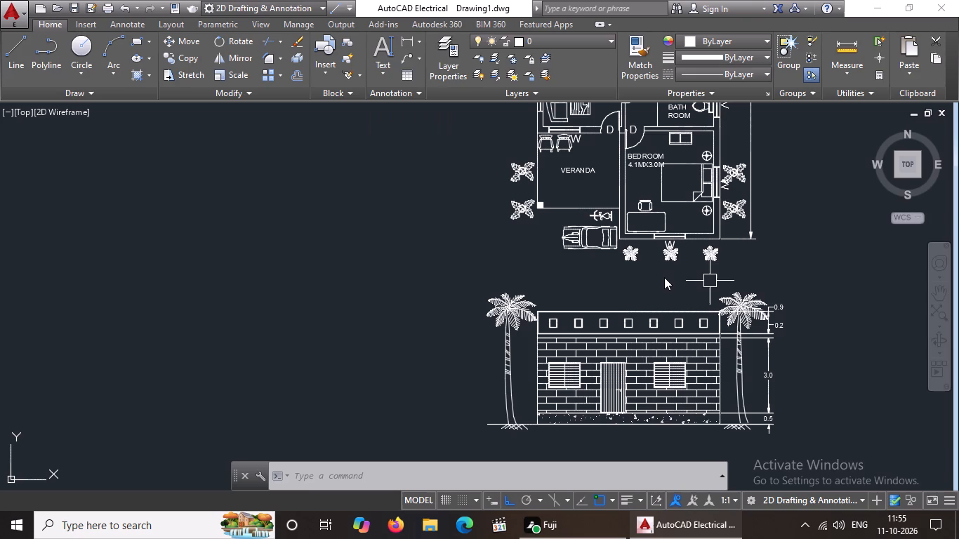
Copy the W window label below the plan straight down twice: about 8.4 units, beneath the elevation, and about 1.4 units, above it.
scroll(671, 241, "up", 2)
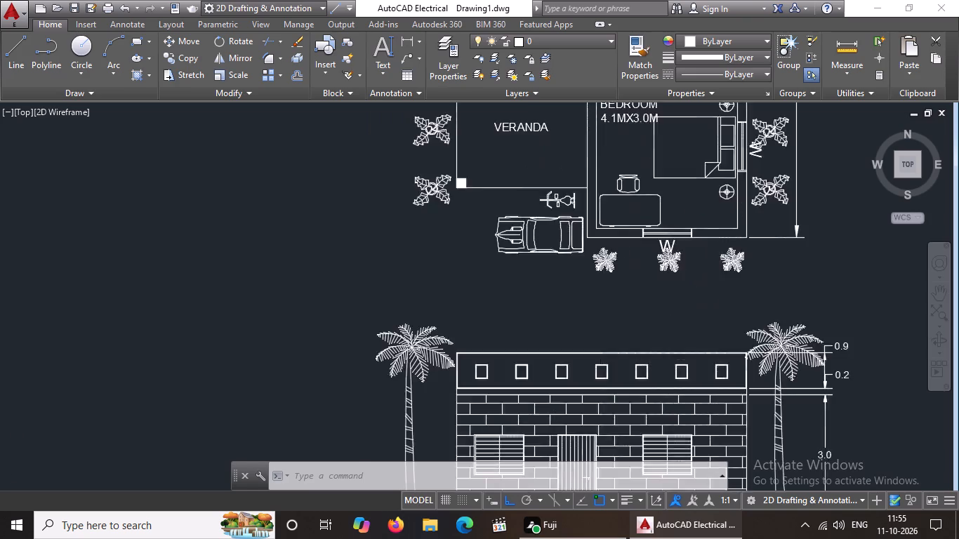
left_click(666, 247)
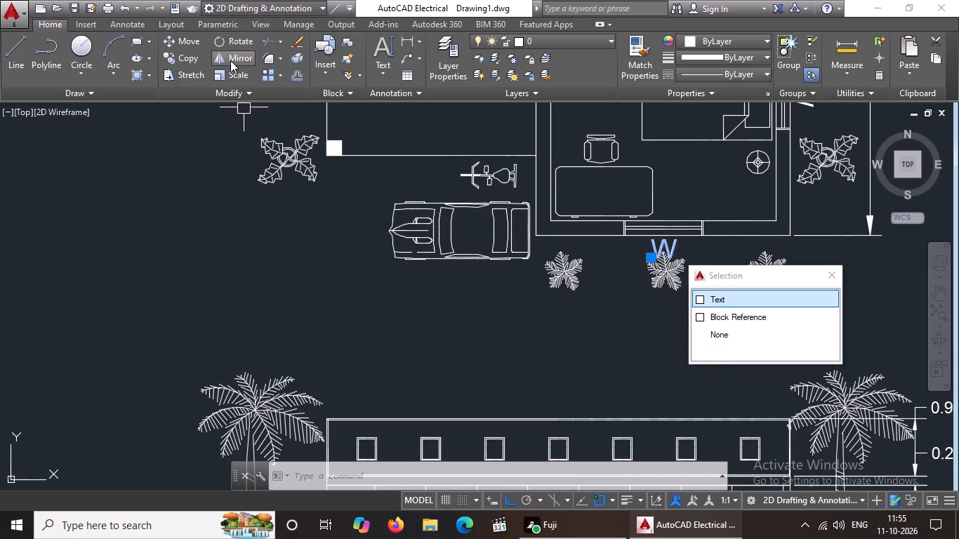
left_click(725, 299)
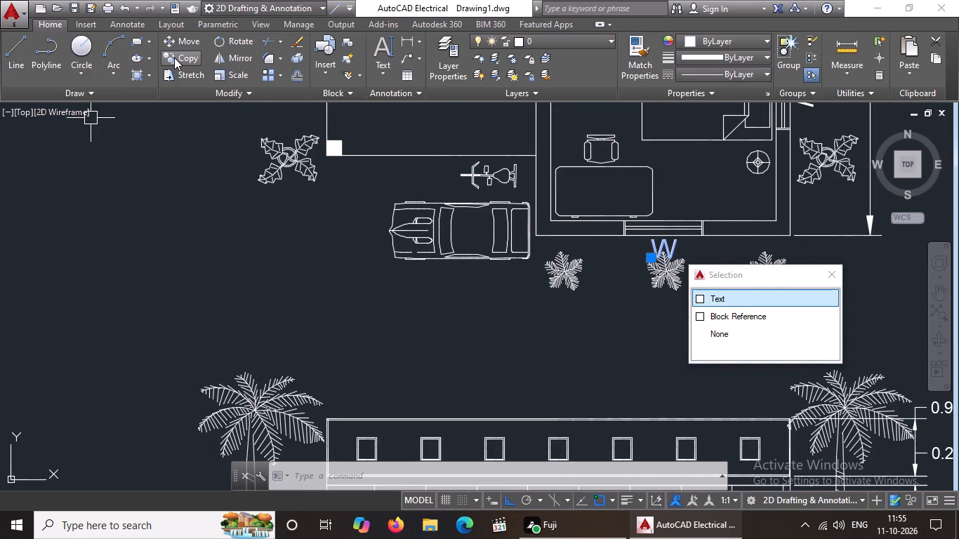
left_click(175, 57)
left_click(671, 239)
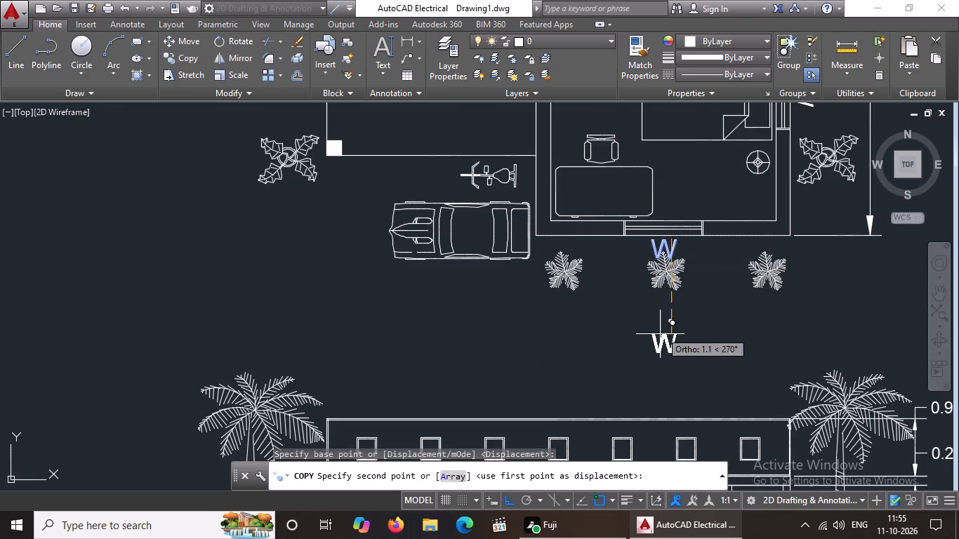
scroll(658, 344, "down", 4)
scroll(657, 414, "up", 1)
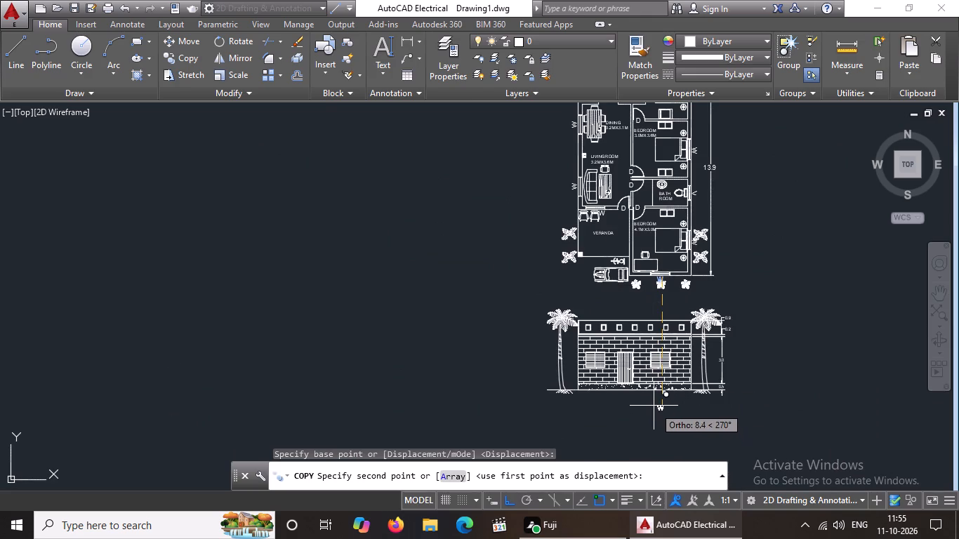
left_click(654, 406)
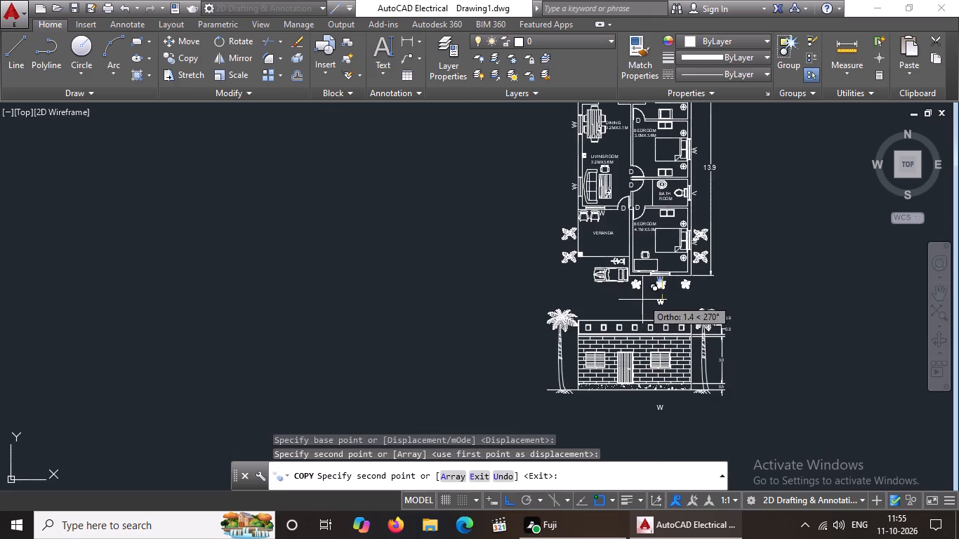
left_click(642, 300)
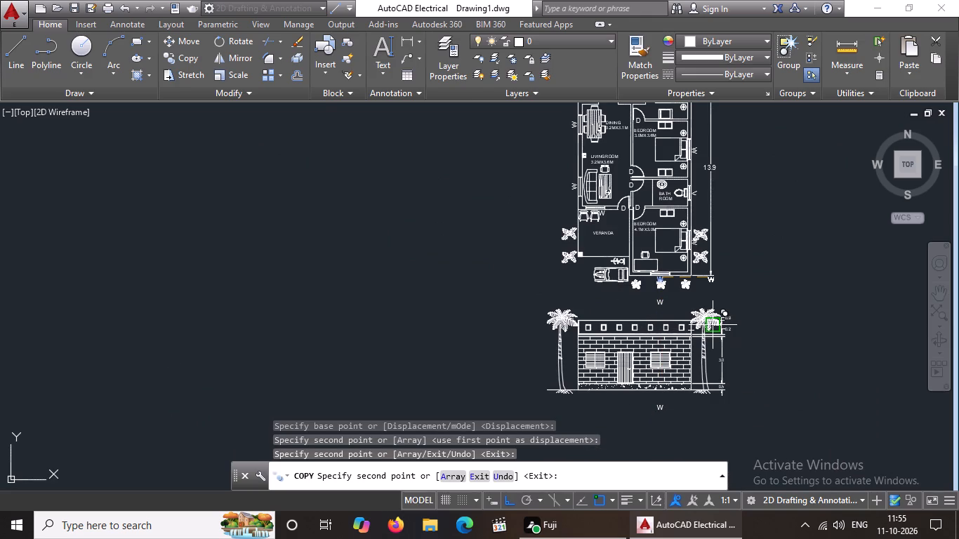
key("Escape")
Change the copied W label between the floor plan and the elevation to read PLAN.
scroll(675, 305, "up", 2)
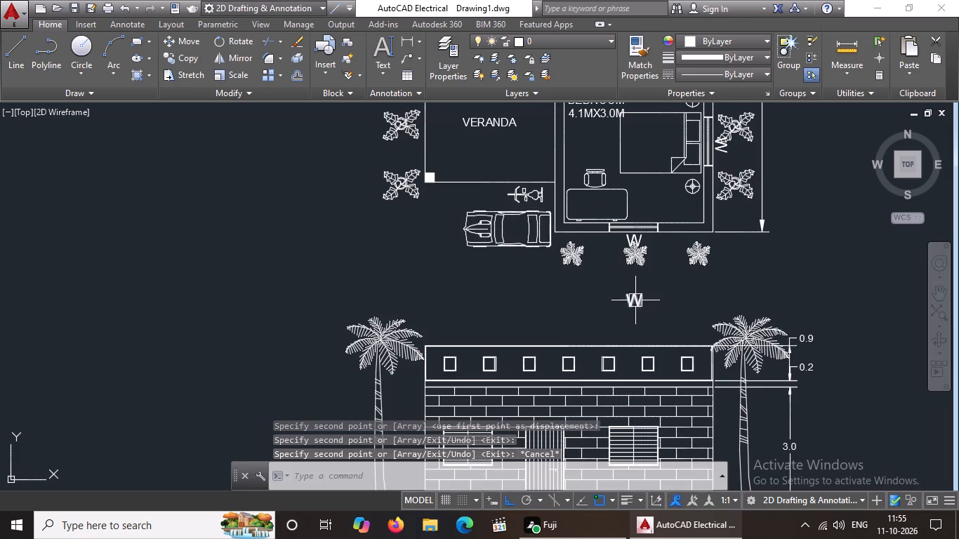
double_click(636, 295)
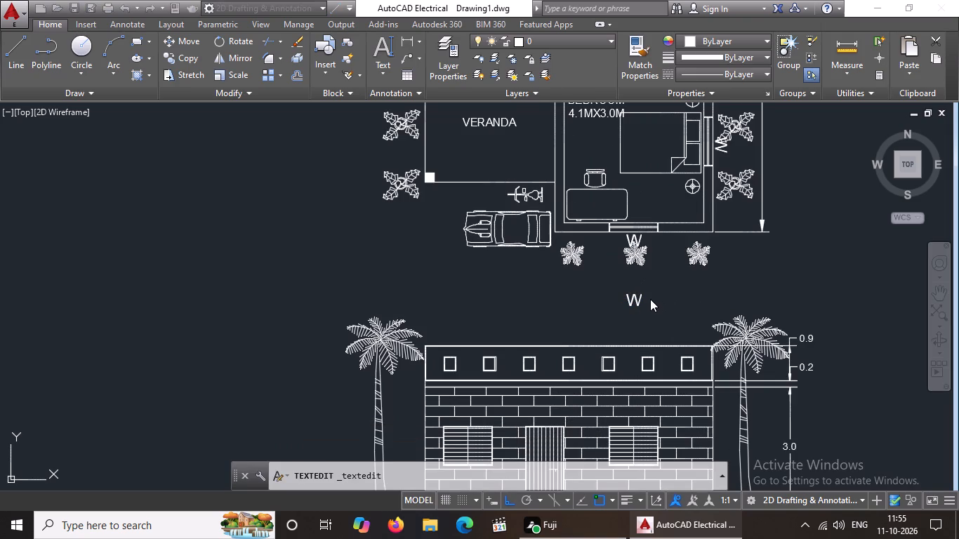
key("BackSpace")
type("PLAN")
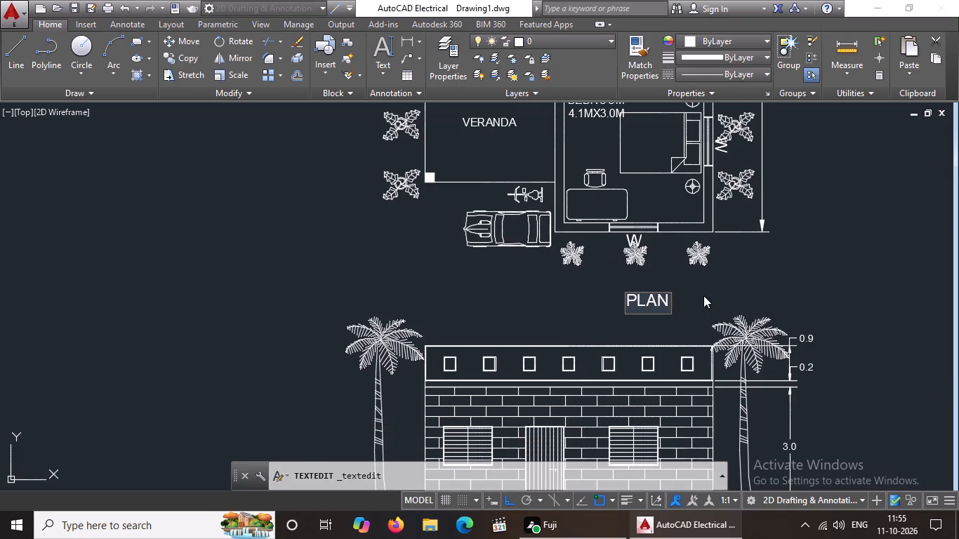
left_click(703, 295)
Move the PLAN title horizontally about 1.6 units to the left to centre it under the floor plan.
left_click(647, 298)
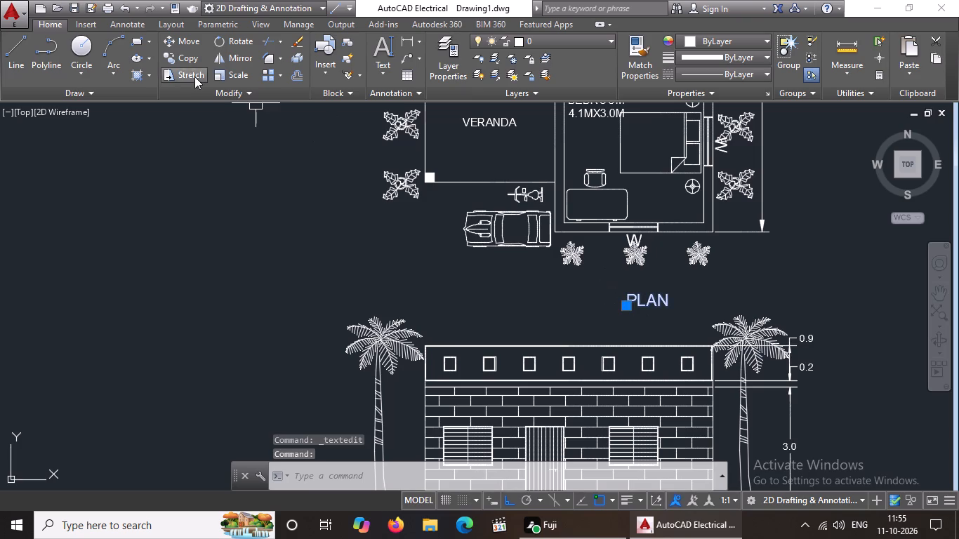
left_click(192, 41)
scroll(672, 322, "down", 2)
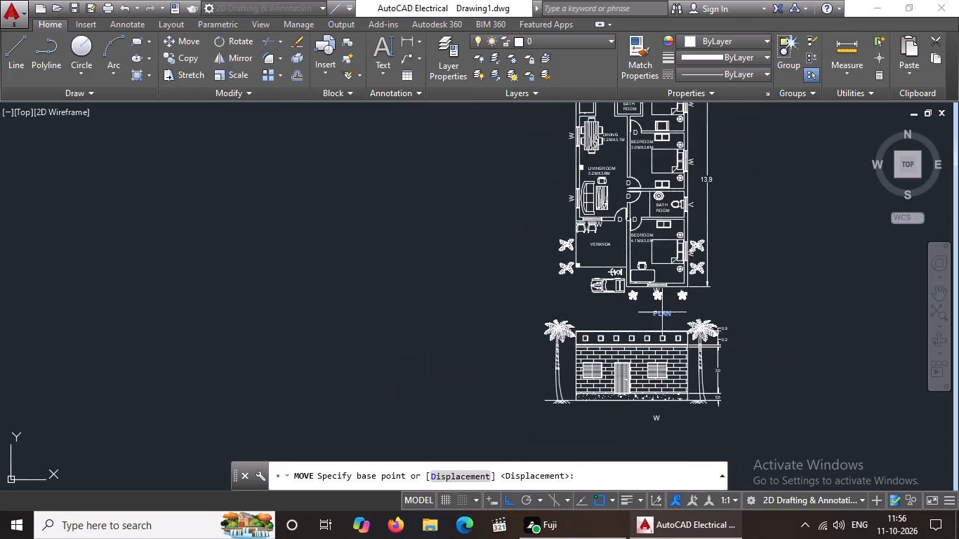
left_click(661, 317)
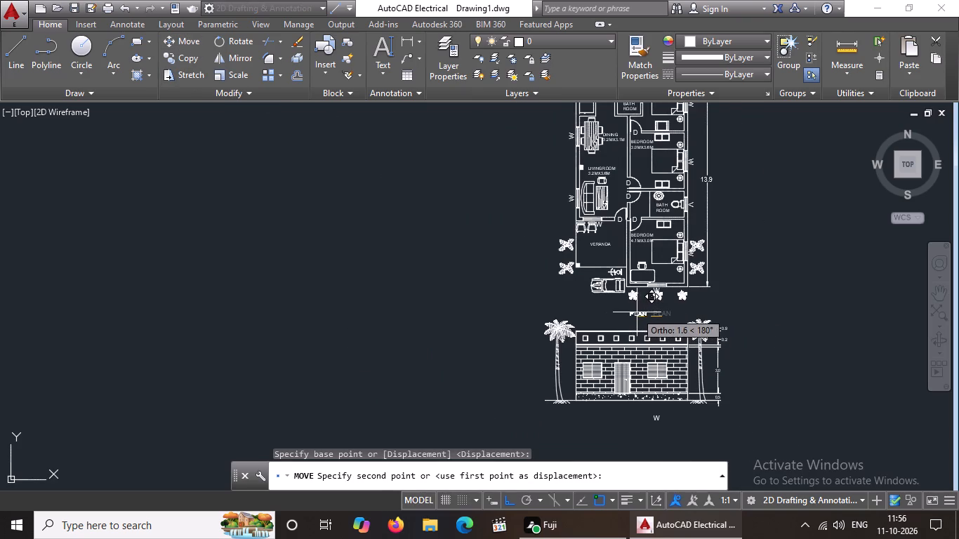
left_click(637, 312)
key("Escape")
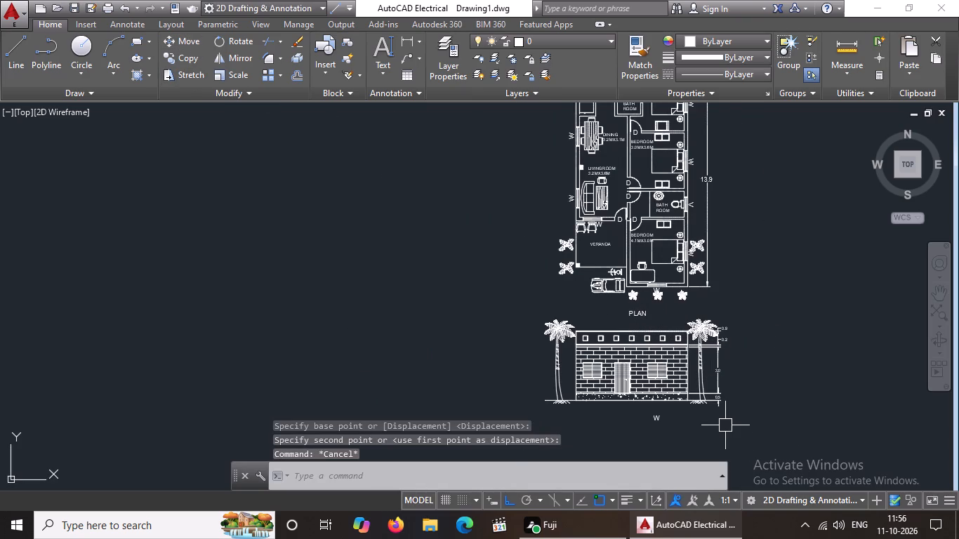
Change the copied W label beneath the elevation to read FRONT ELEVATION.
double_click(659, 414)
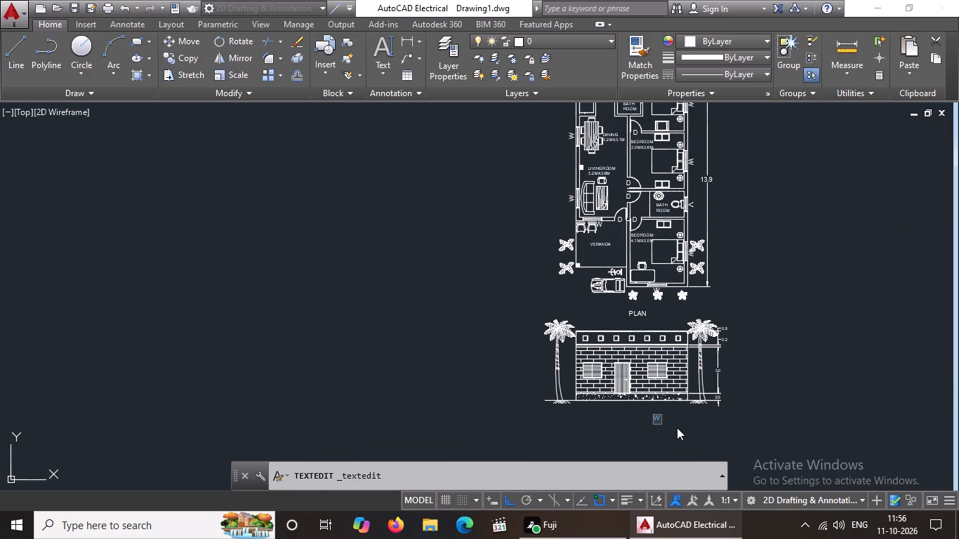
scroll(677, 427, "up", 2)
left_click(628, 406)
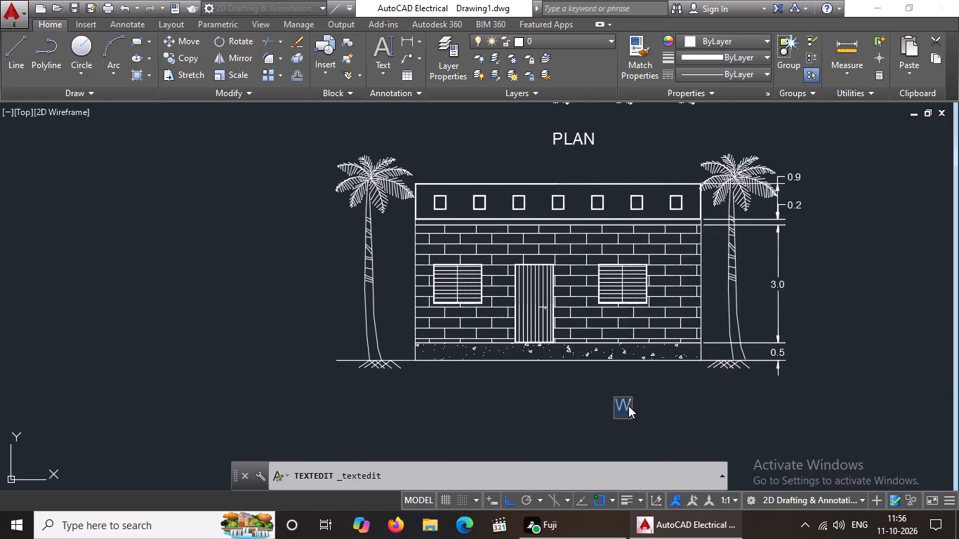
key("BackSpace")
key("BackSpace")
key("BackSpace")
type("FRONT")
key("space")
type("ELEVATIPON")
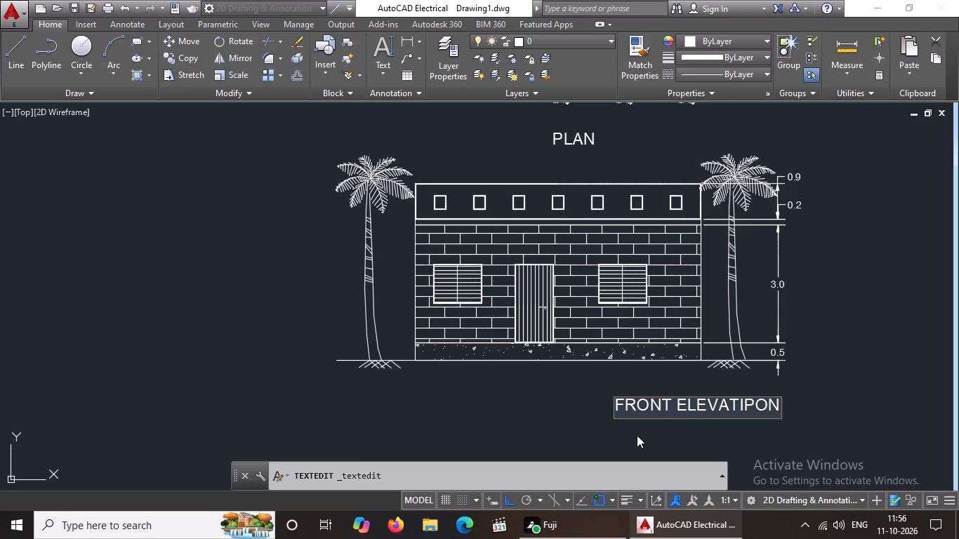
key("BackSpace")
key("BackSpace")
key("BackSpace")
key("BackSpace")
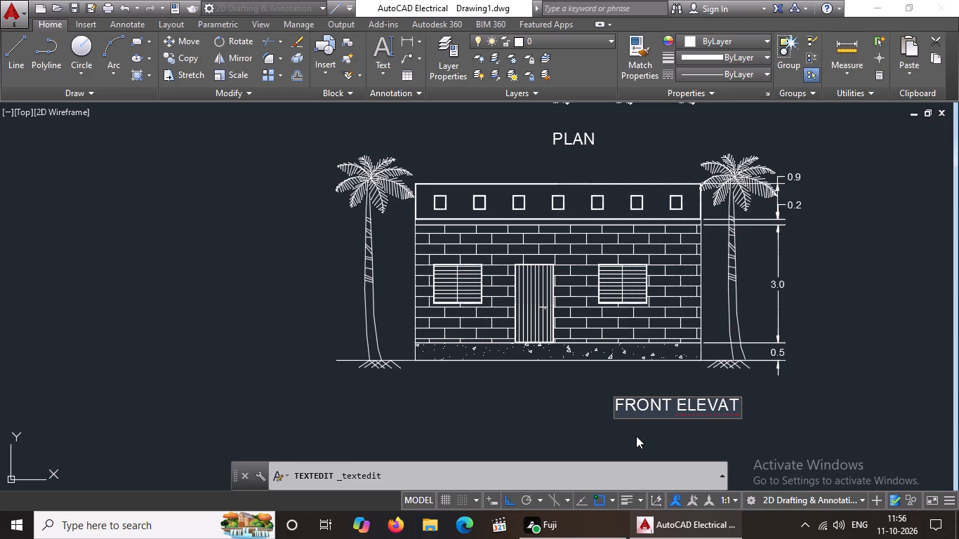
type("ION")
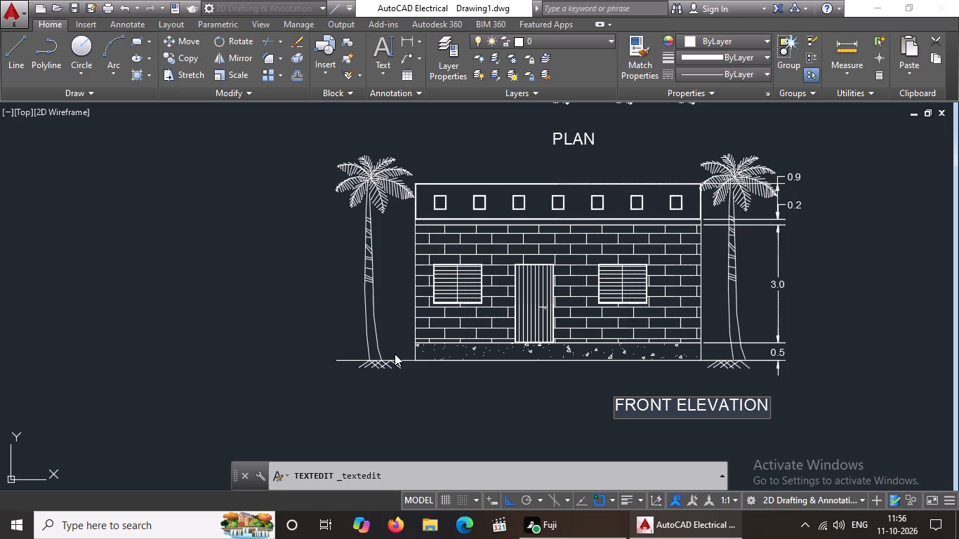
key("Return")
Move the FRONT ELEVATION title horizontally about 2.3 units to the left to centre it beneath the elevation.
scroll(805, 450, "down", 2)
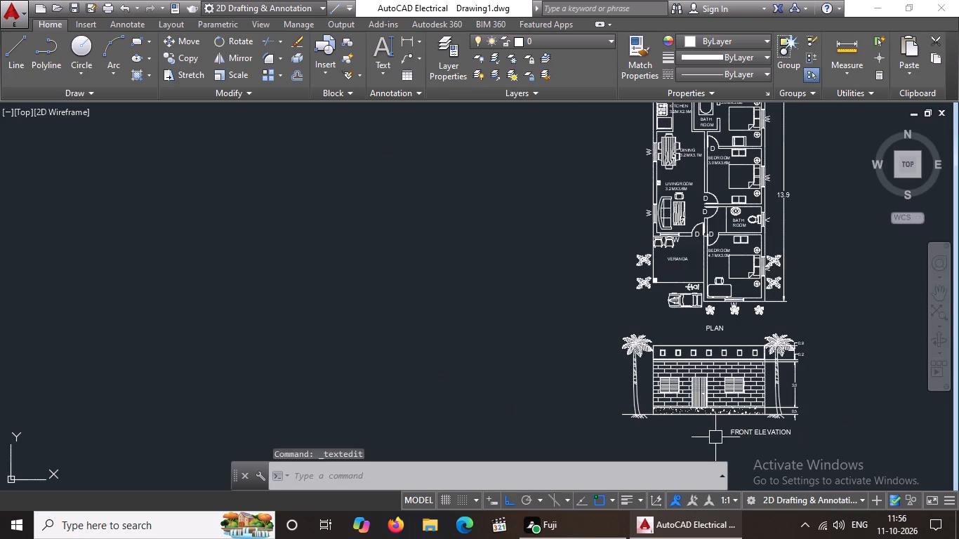
left_click(765, 434)
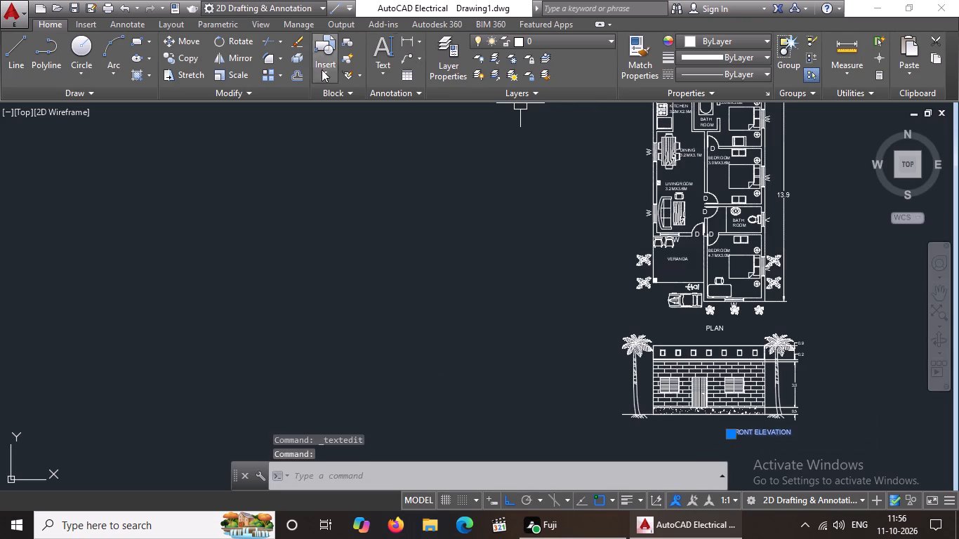
left_click(190, 41)
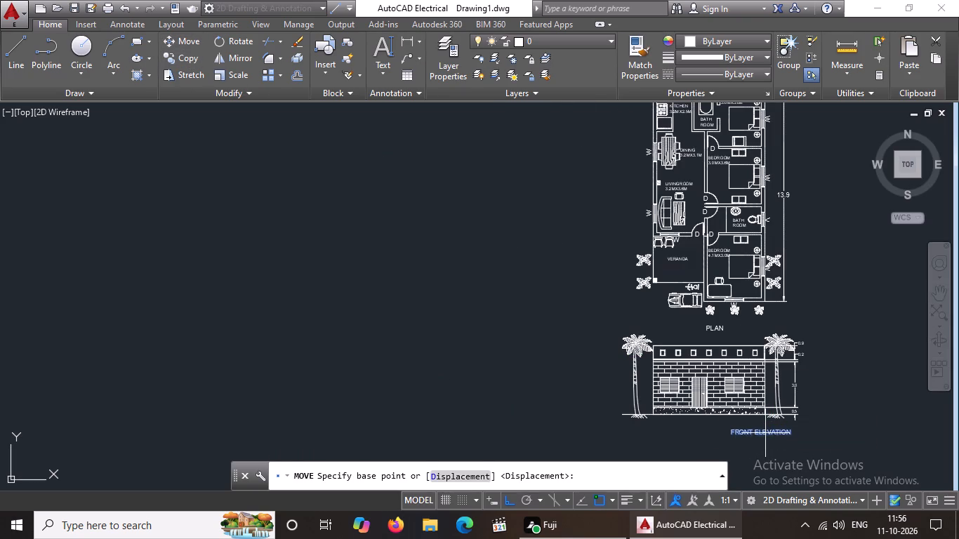
left_click(765, 430)
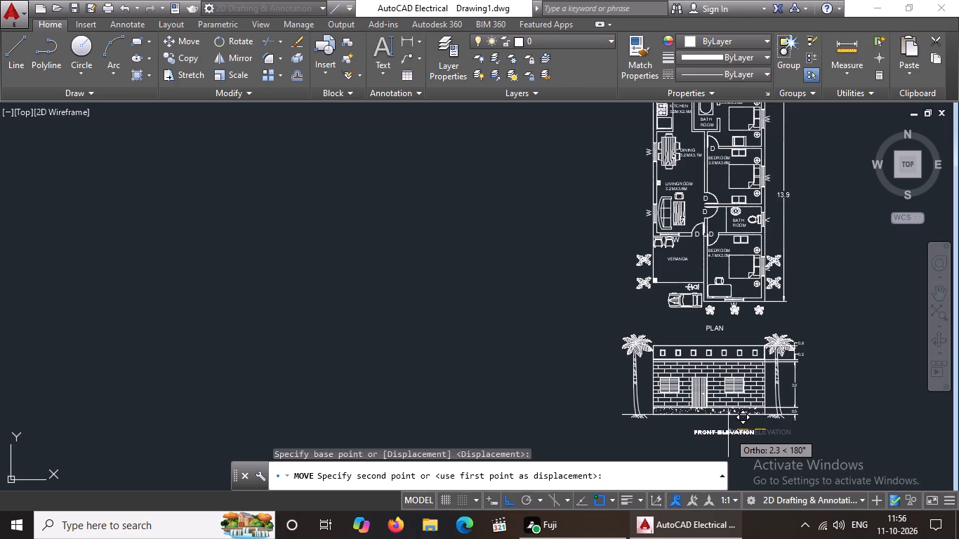
left_click(727, 433)
key("Escape")
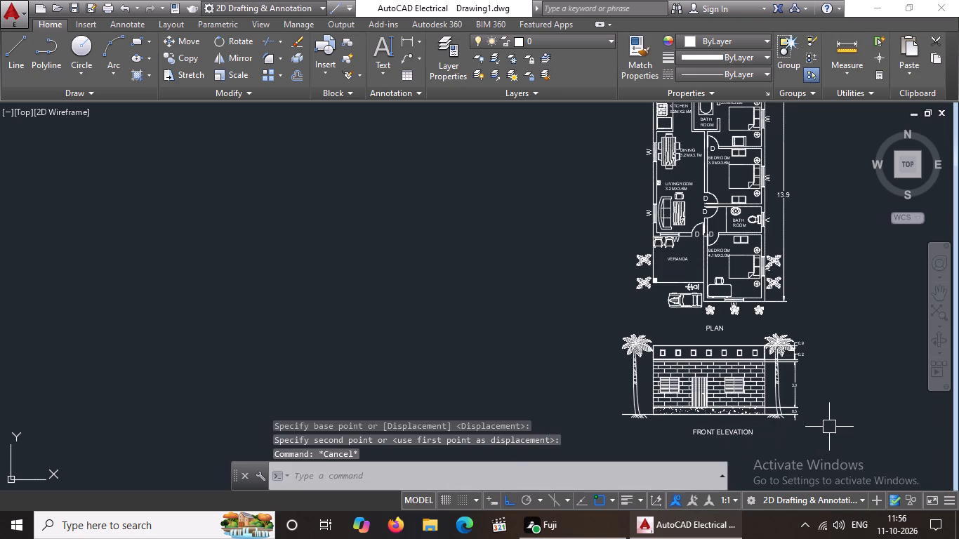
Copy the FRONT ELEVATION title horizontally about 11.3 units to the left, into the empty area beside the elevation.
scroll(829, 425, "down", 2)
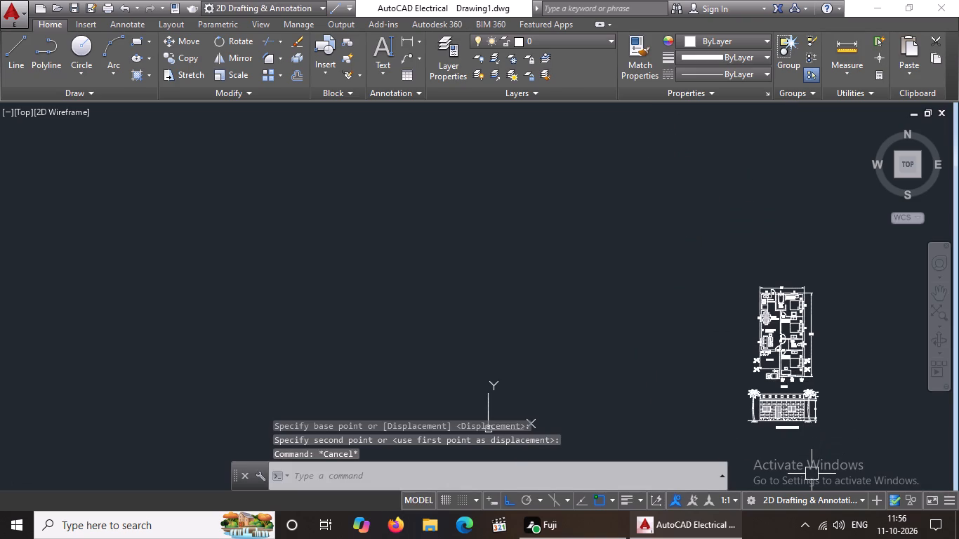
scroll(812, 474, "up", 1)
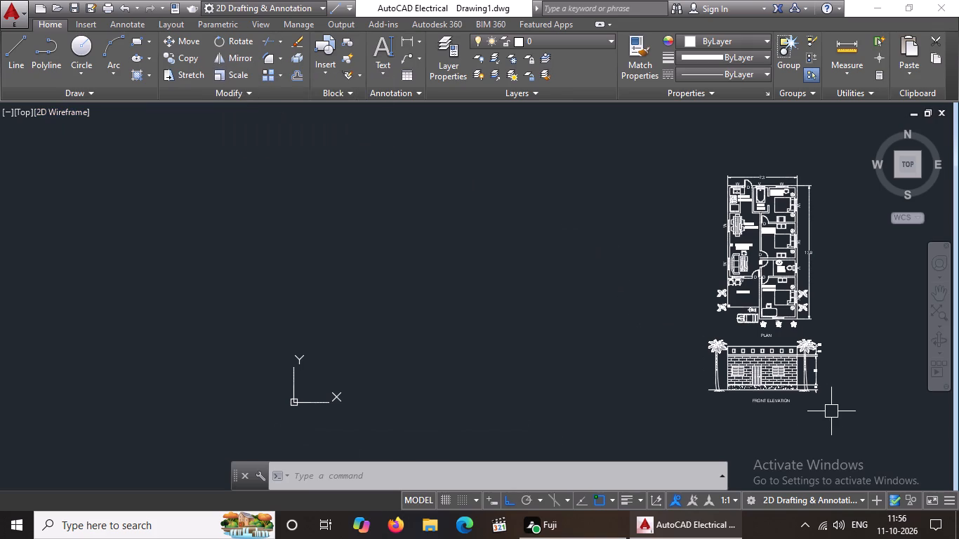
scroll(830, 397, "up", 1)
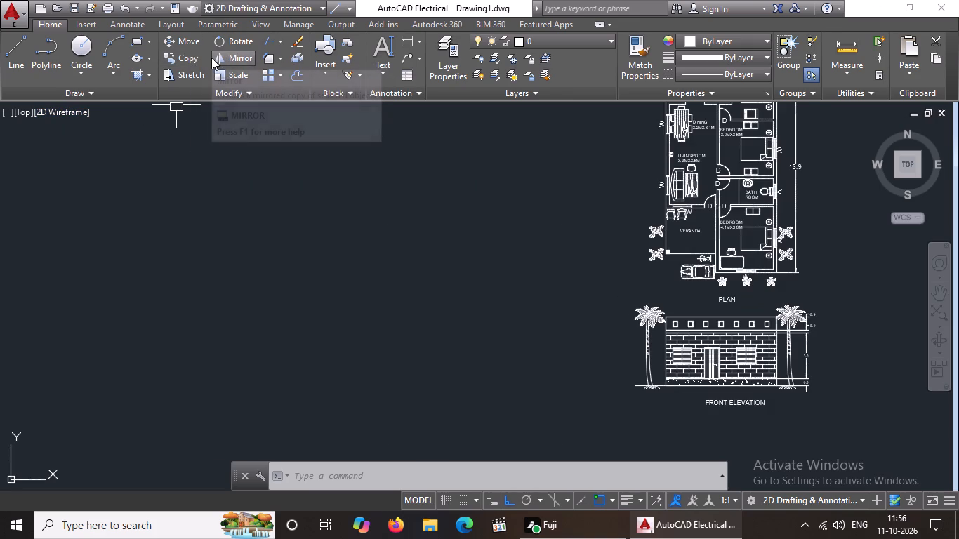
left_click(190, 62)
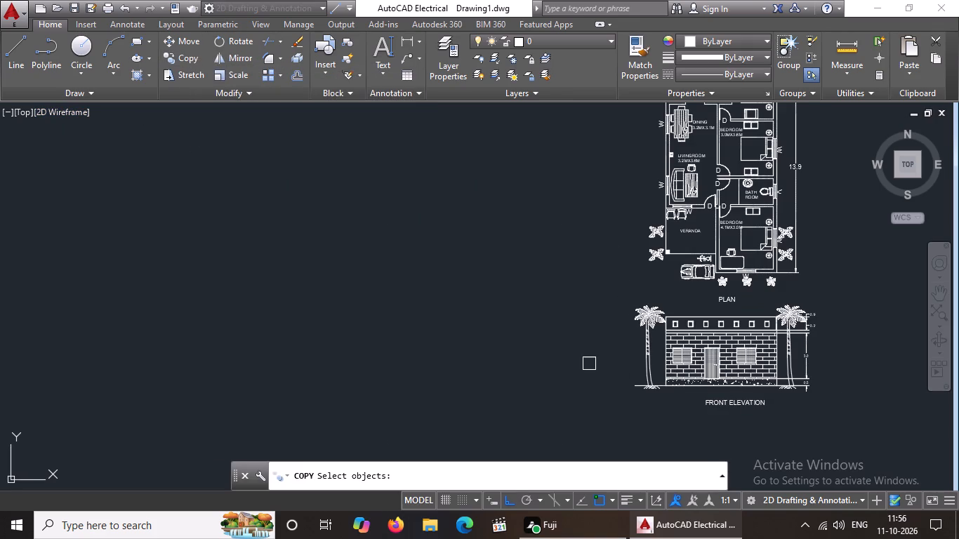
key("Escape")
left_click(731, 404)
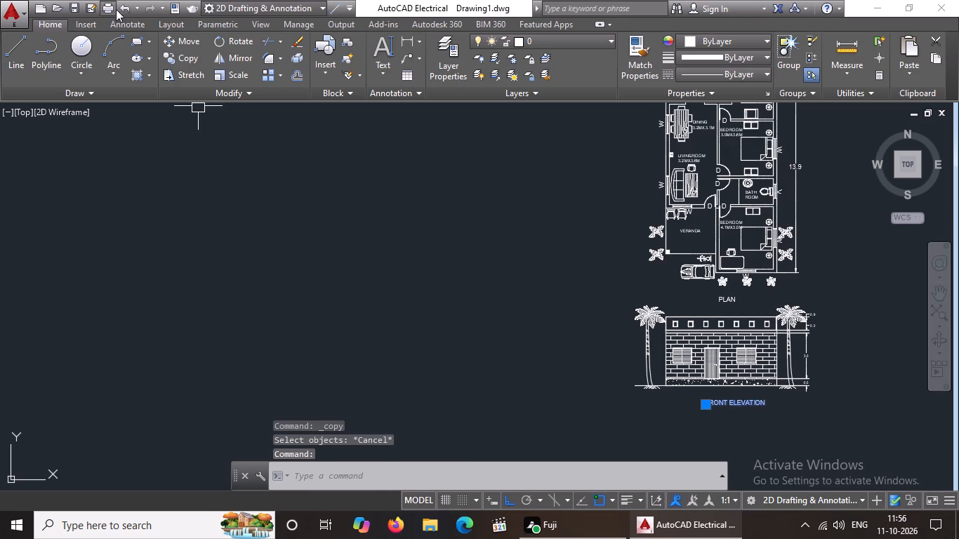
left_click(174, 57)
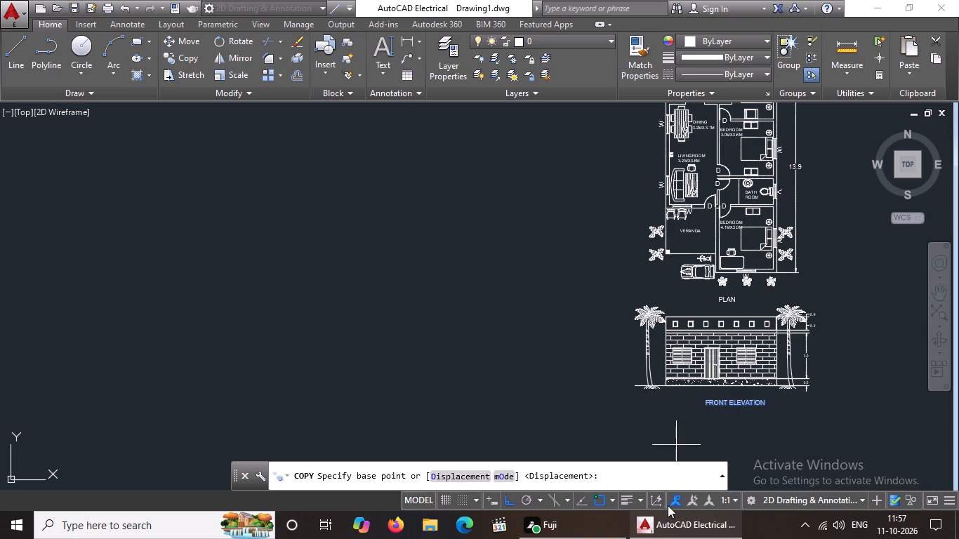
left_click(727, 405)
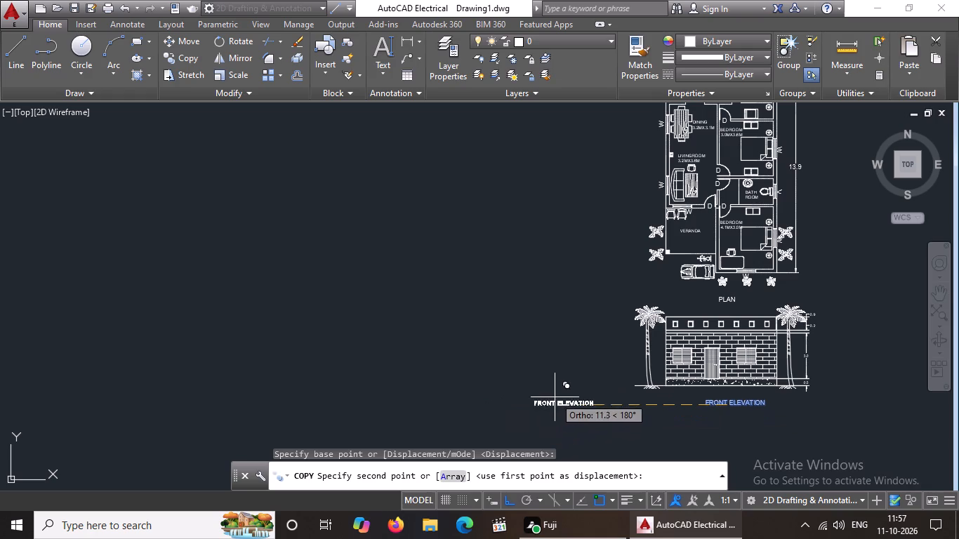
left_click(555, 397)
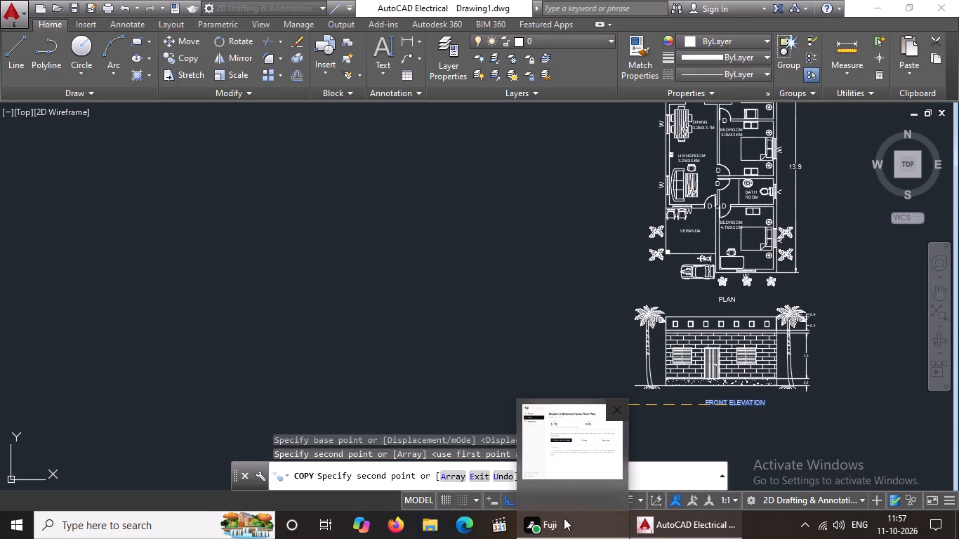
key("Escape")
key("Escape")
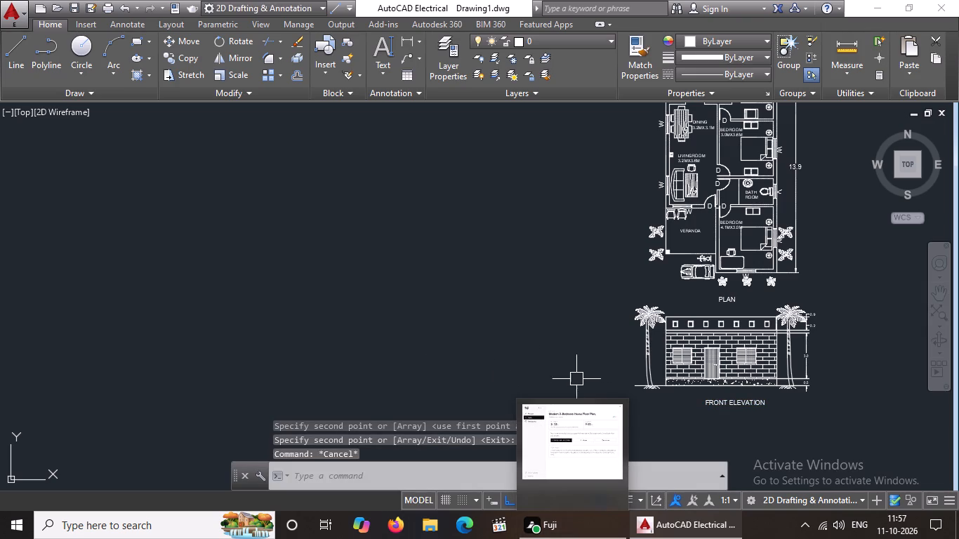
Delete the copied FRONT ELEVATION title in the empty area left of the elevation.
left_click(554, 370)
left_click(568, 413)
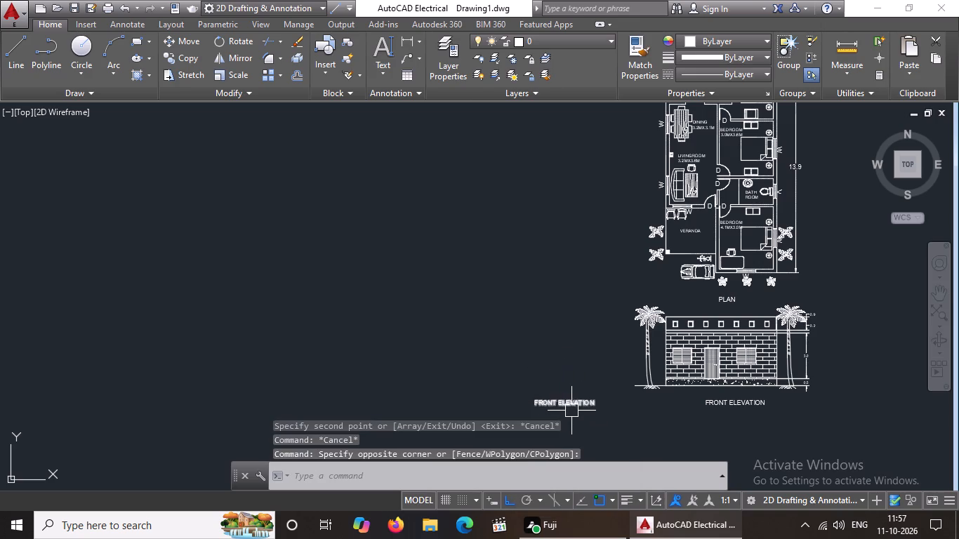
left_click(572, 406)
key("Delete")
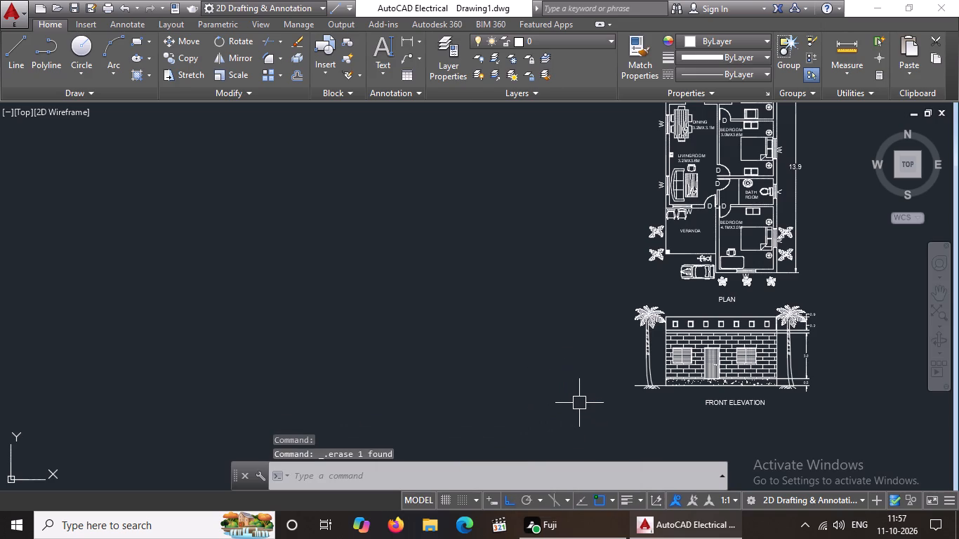
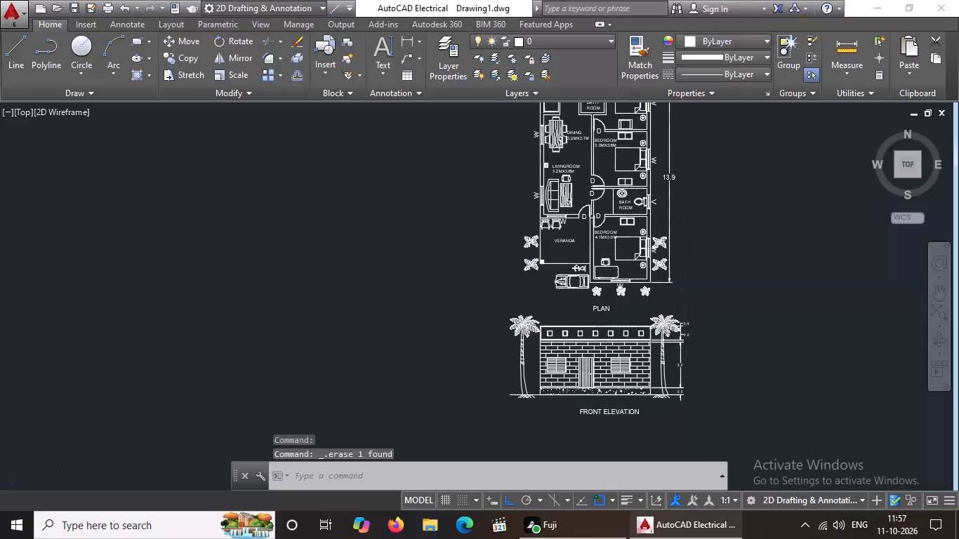
Look over the house floor plan and the front elevation below it.
scroll(713, 299, "up", 1)
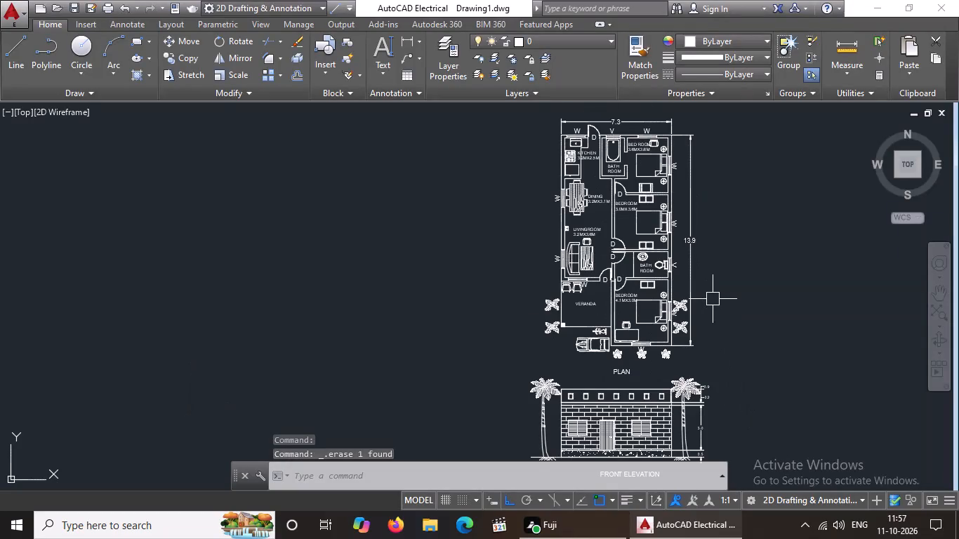
scroll(713, 299, "down", 1)
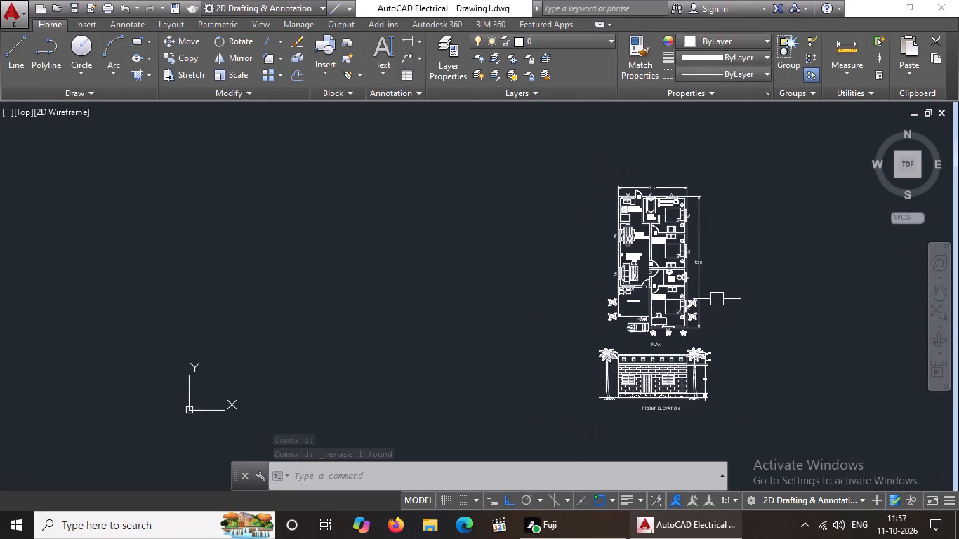
scroll(804, 329, "up", 1)
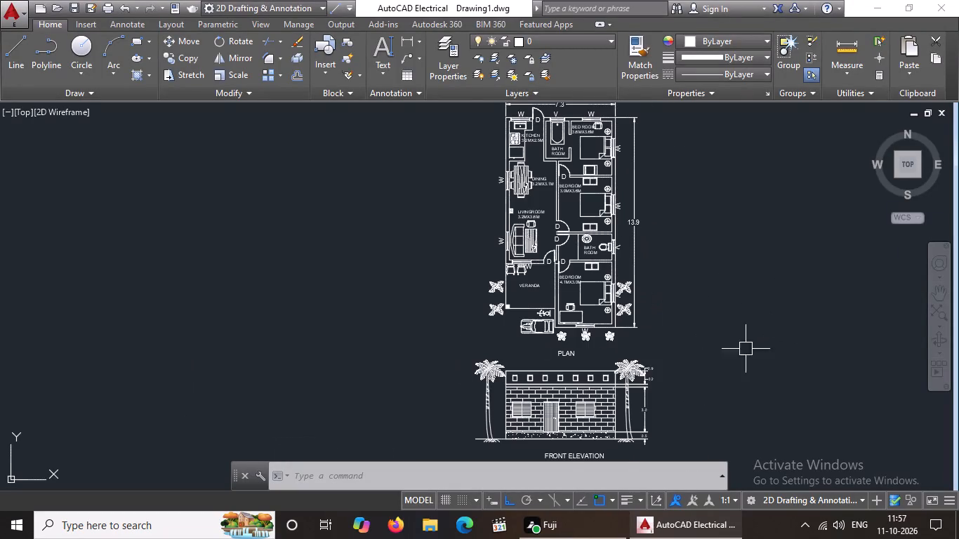
scroll(762, 382, "down", 1)
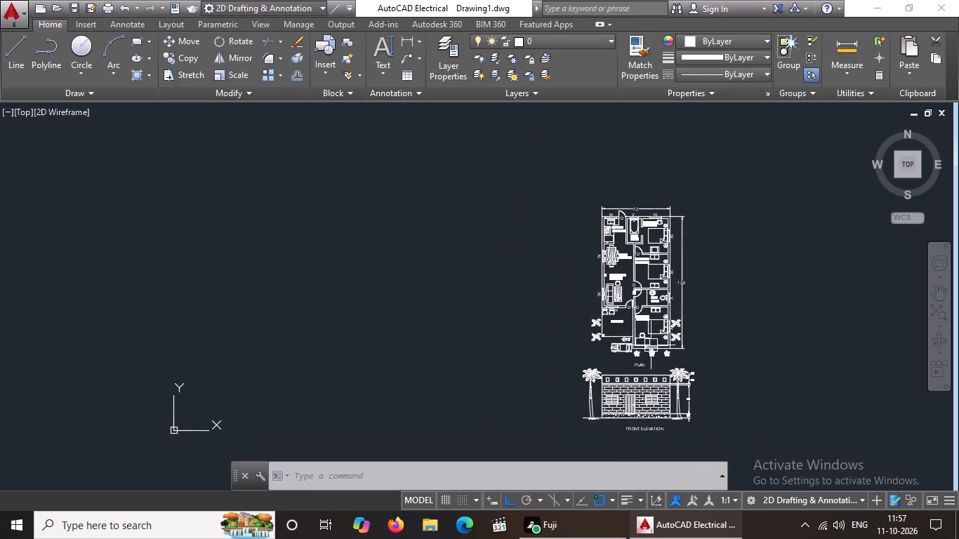
middle_click_drag(703, 395, 516, 347)
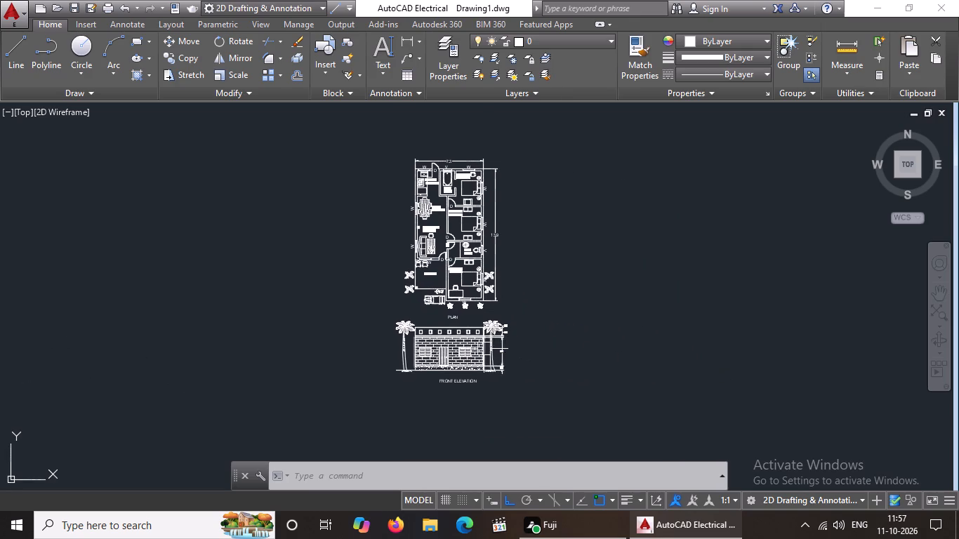
scroll(484, 349, "up", 1)
scroll(477, 322, "down", 1)
middle_click_drag(482, 334, 491, 390)
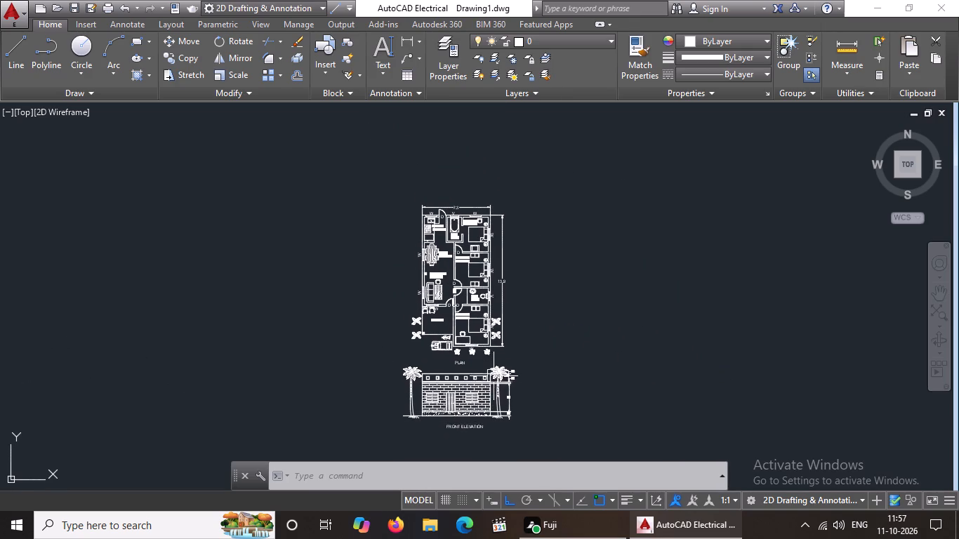
scroll(482, 430, "up", 1)
scroll(482, 425, "down", 1)
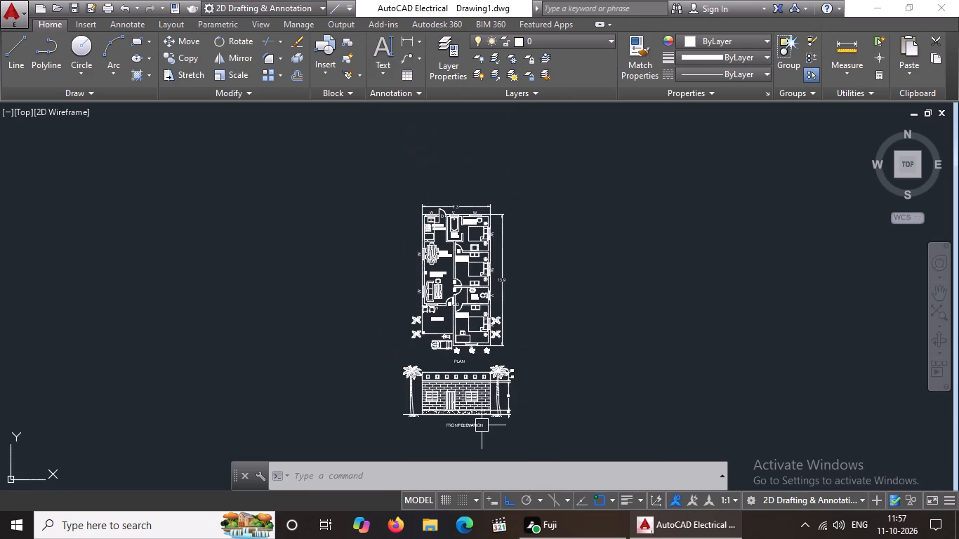
scroll(479, 387, "up", 1)
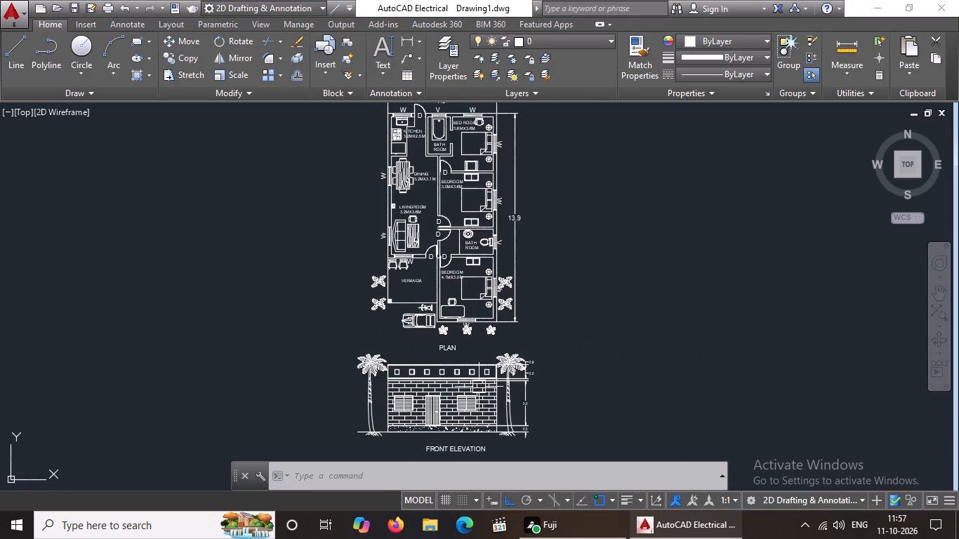
scroll(479, 380, "down", 1)
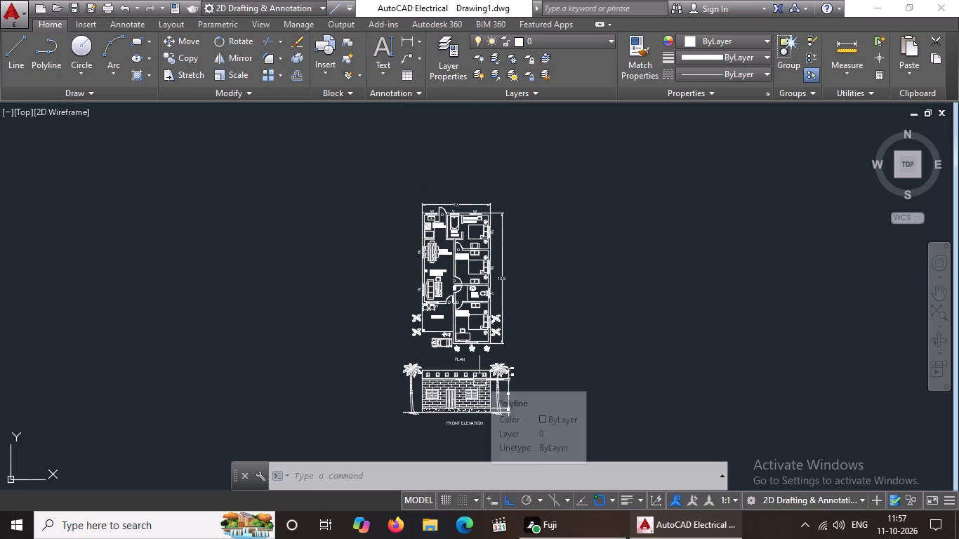
Open DesignCenter and view the blocks in the Welding.dwg sample drawing.
key("Escape")
type("DC")
key("space")
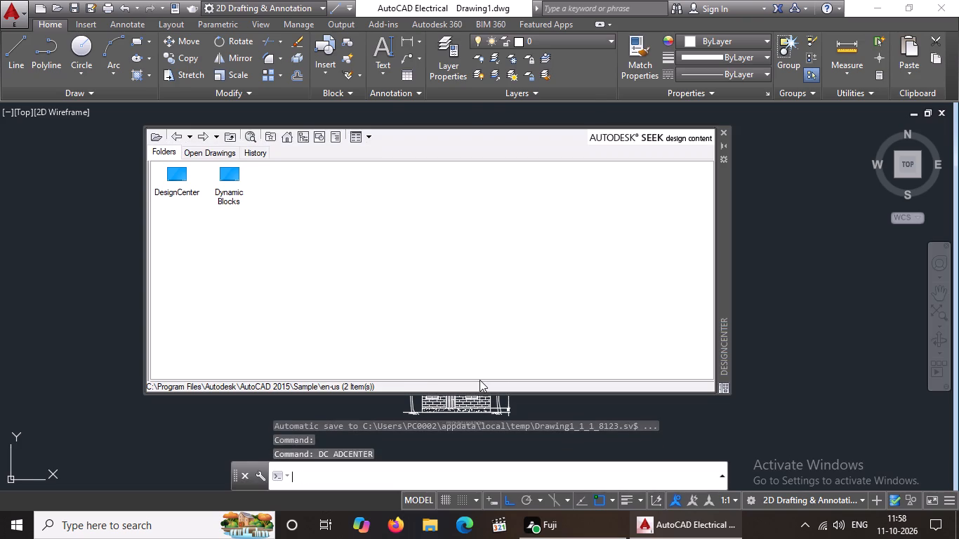
double_click(178, 182)
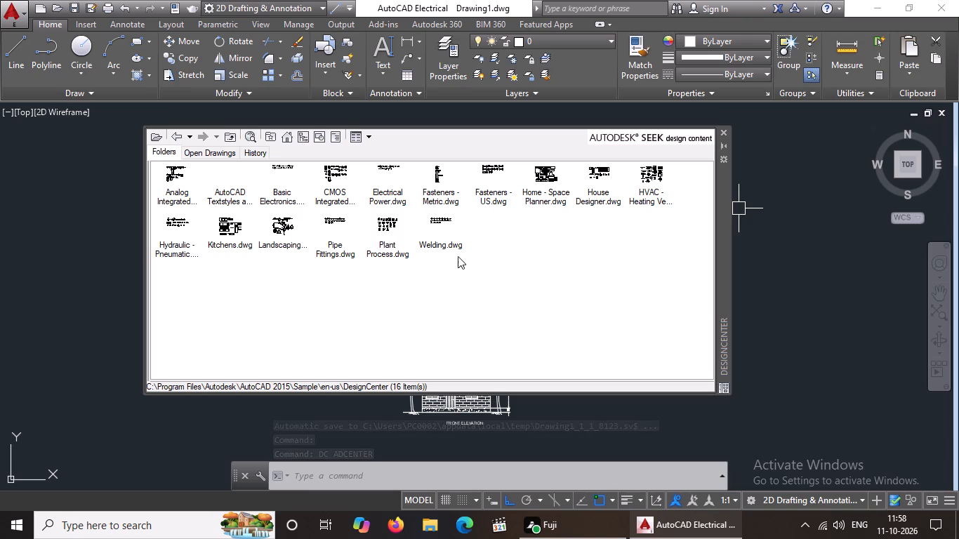
left_click(450, 239)
left_click(438, 234)
double_click(441, 235)
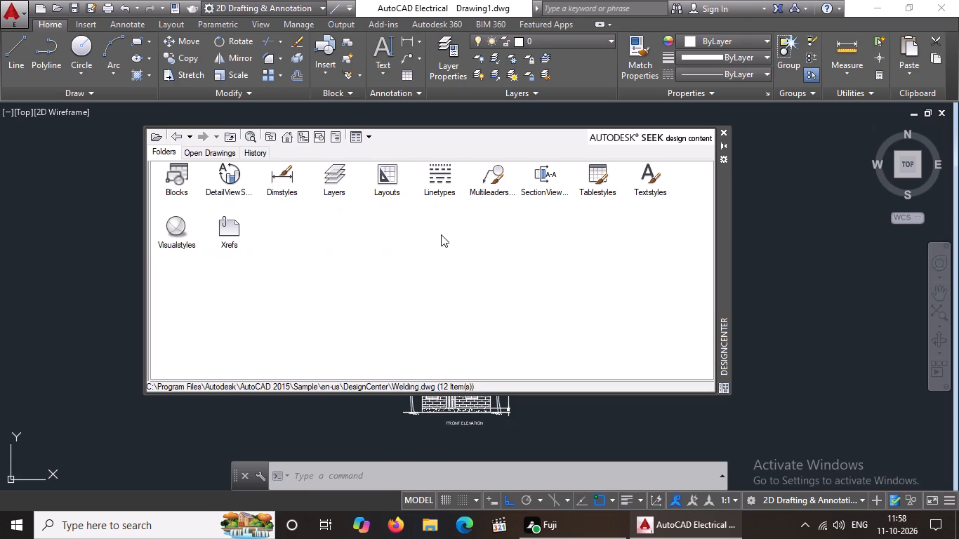
double_click(171, 177)
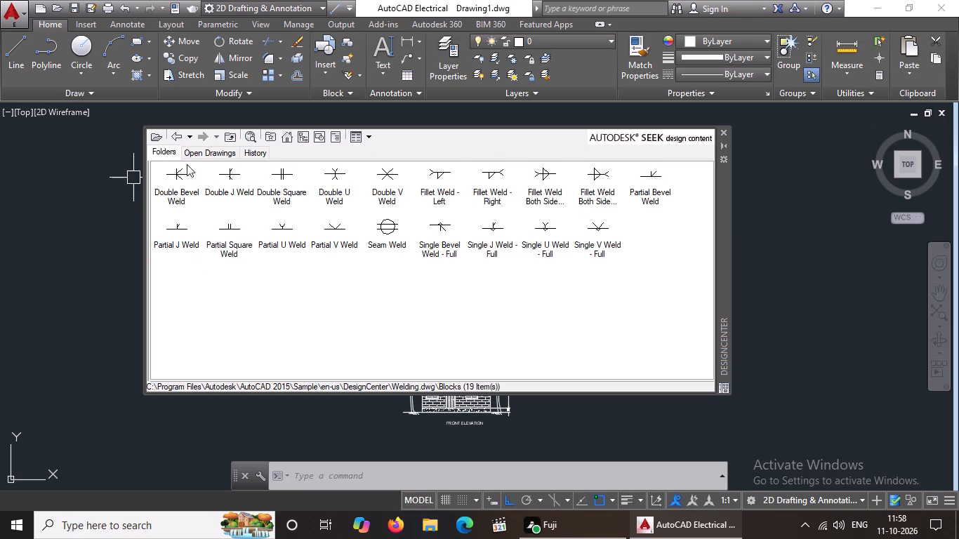
Go back to the DesignCenter sample folder and view the blocks in Plant Process.dwg.
double_click(173, 131)
double_click(173, 133)
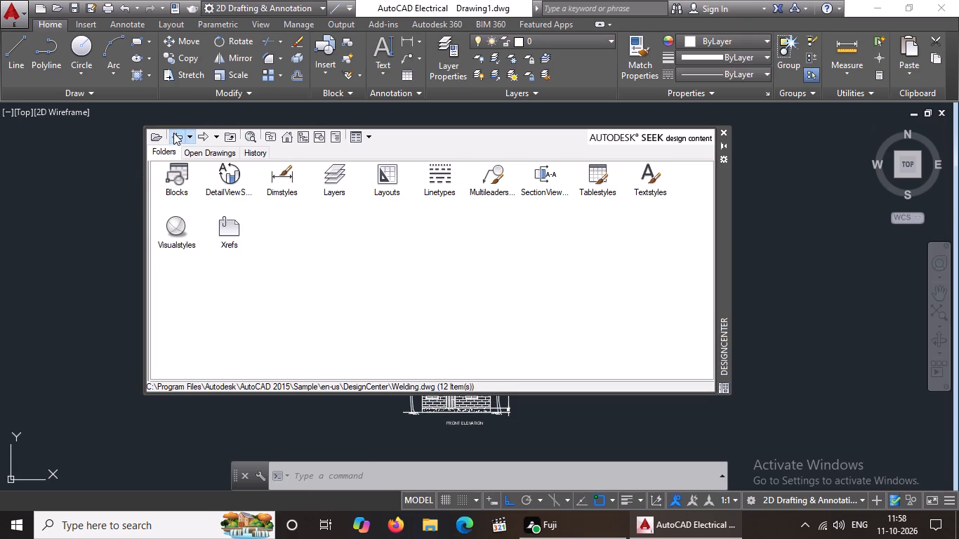
double_click(393, 251)
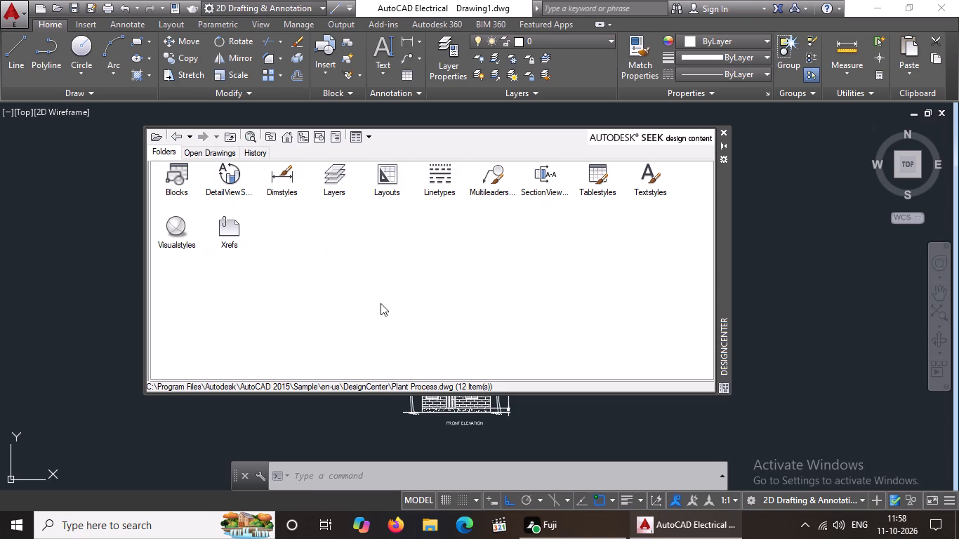
double_click(169, 190)
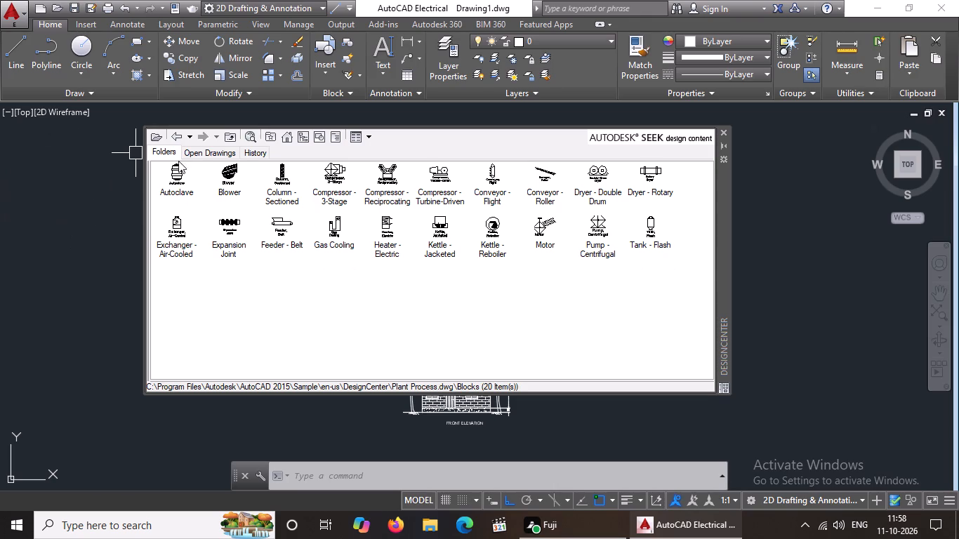
Return to the sample folder and open the Blocks collection of Landscaping.dwg.
left_click(175, 136)
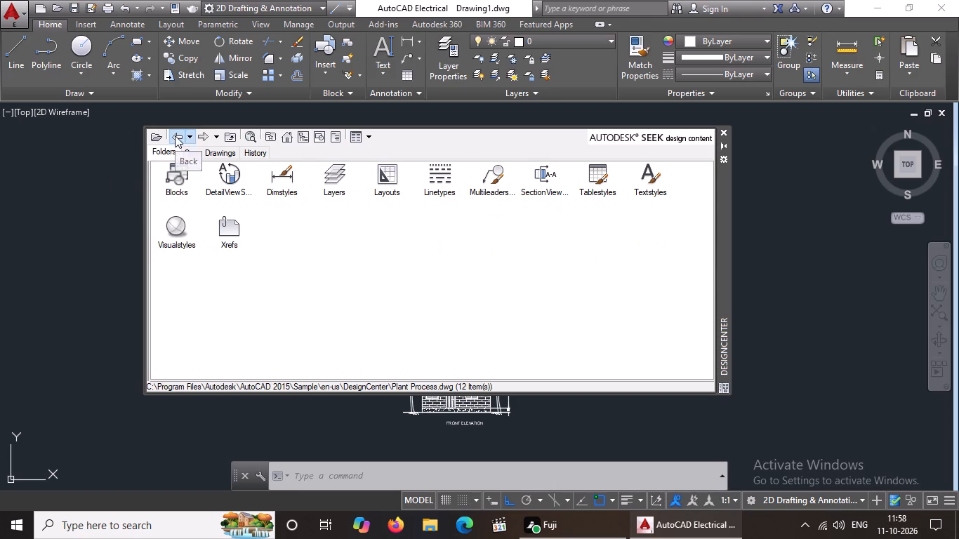
left_click(175, 135)
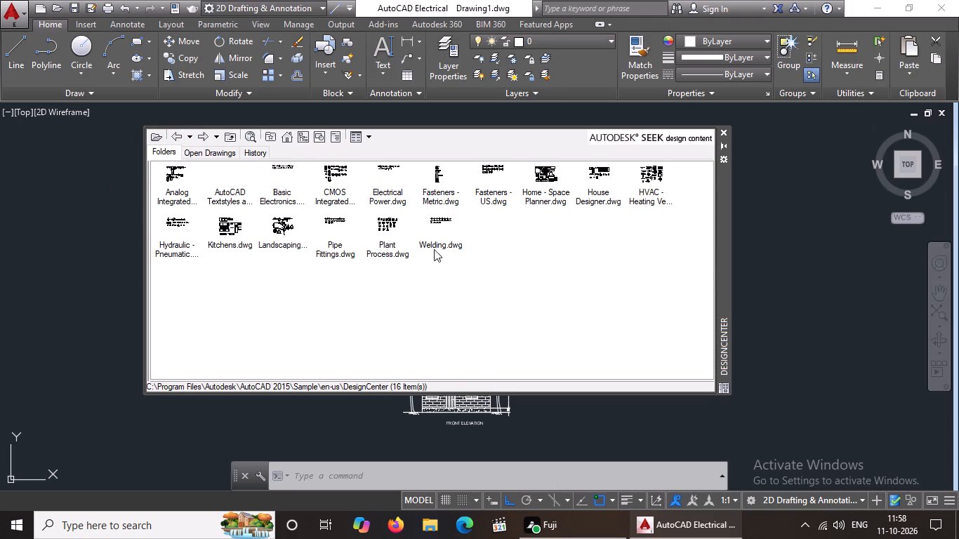
double_click(286, 241)
double_click(183, 185)
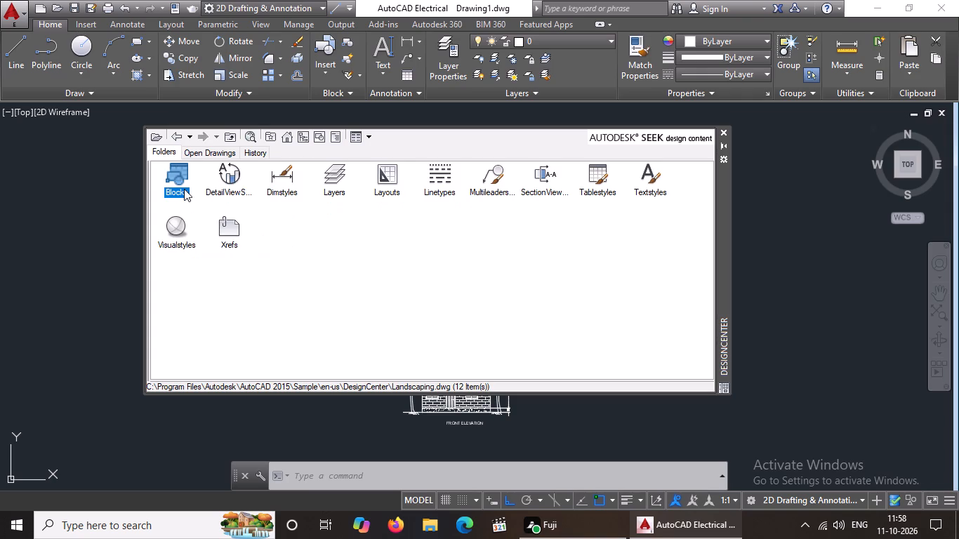
double_click(176, 181)
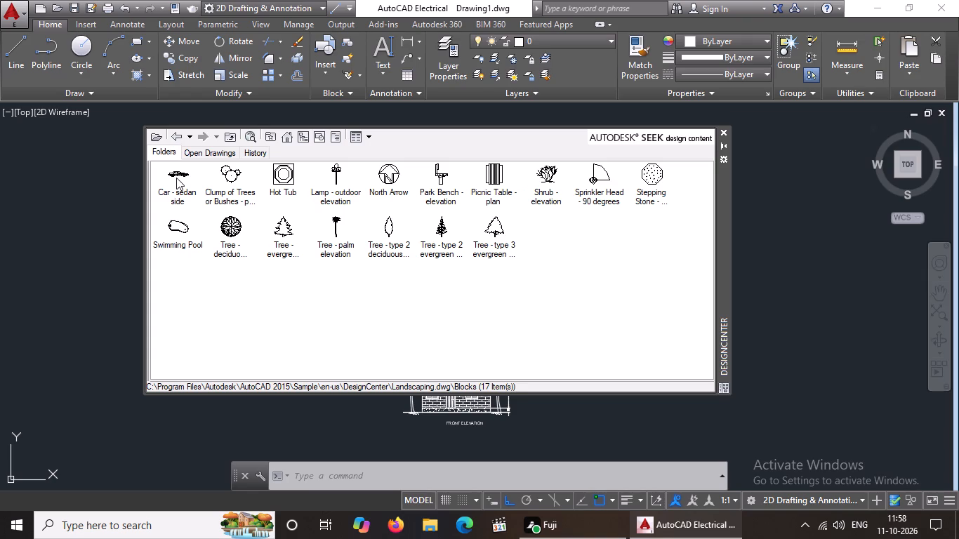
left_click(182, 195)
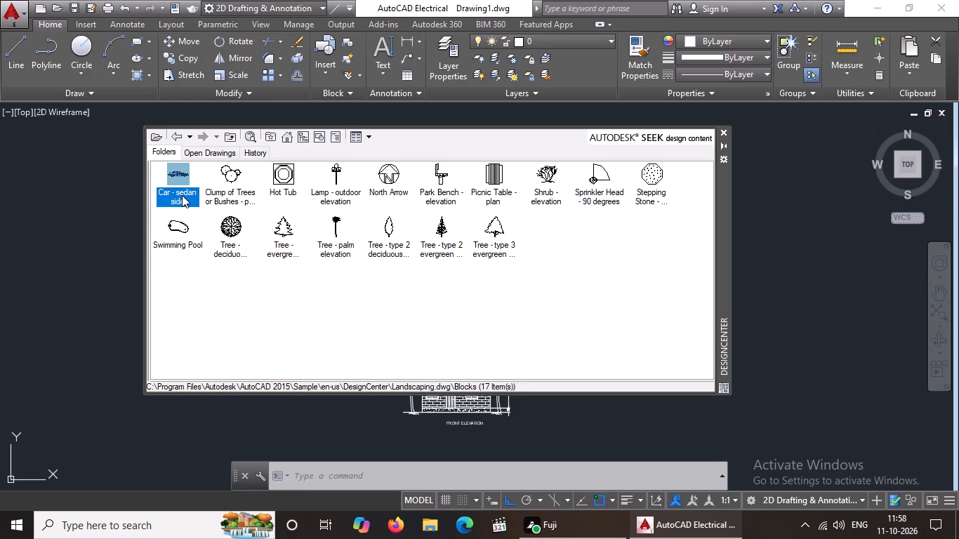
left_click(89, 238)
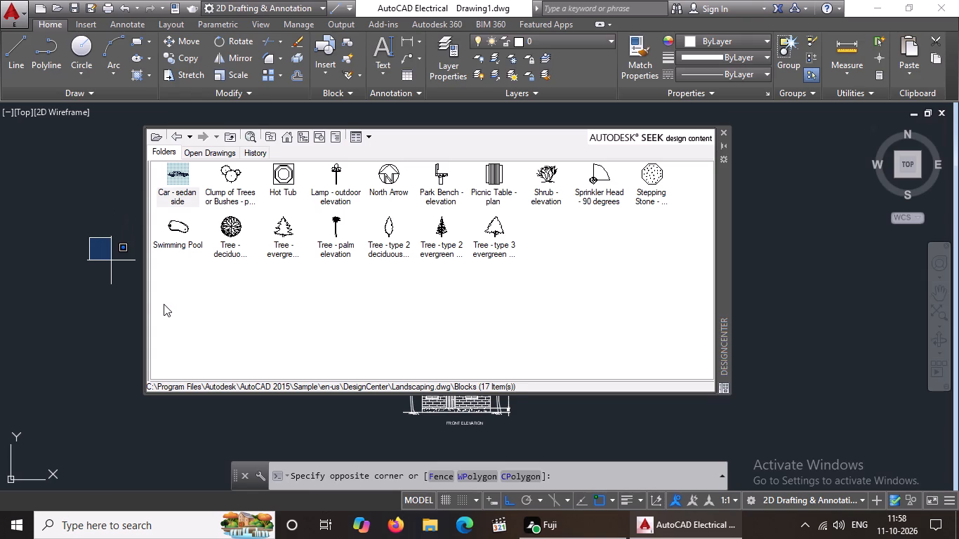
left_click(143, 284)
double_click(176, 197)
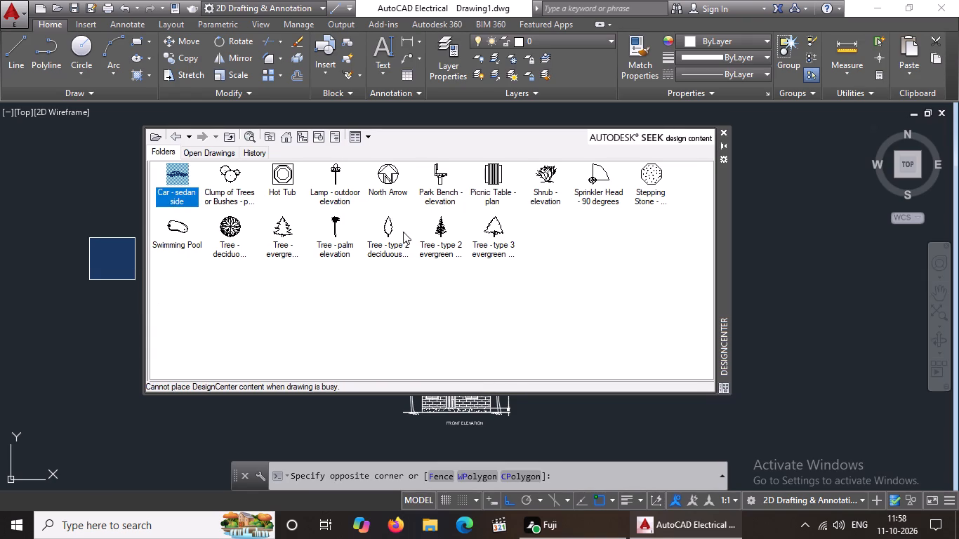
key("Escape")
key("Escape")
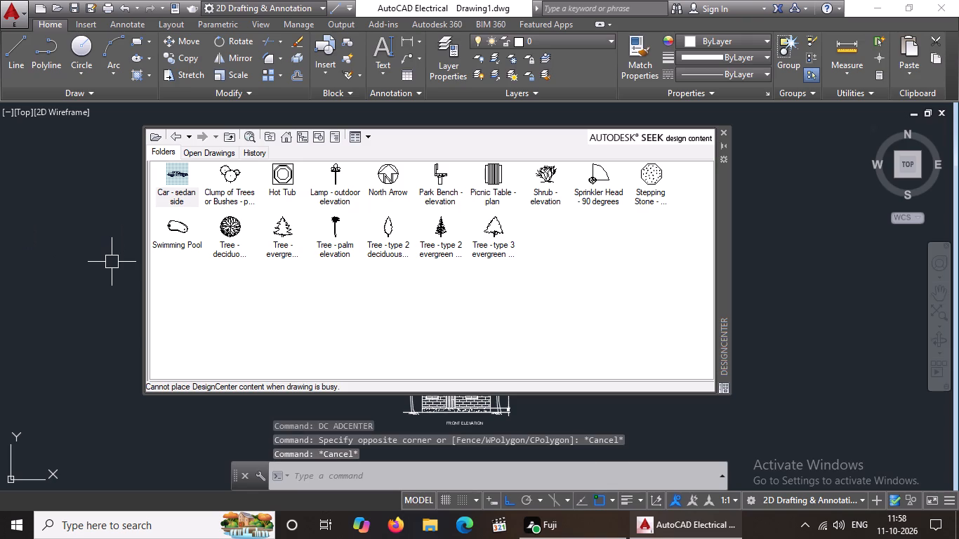
Insert the Car - sedan side block at scale 1 in the empty area well to the left of the plan.
double_click(181, 178)
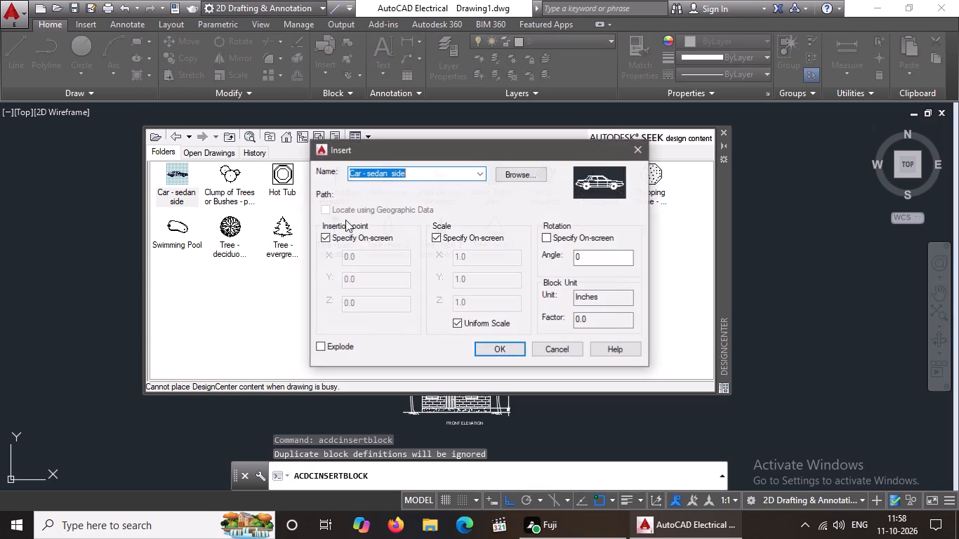
left_click(501, 347)
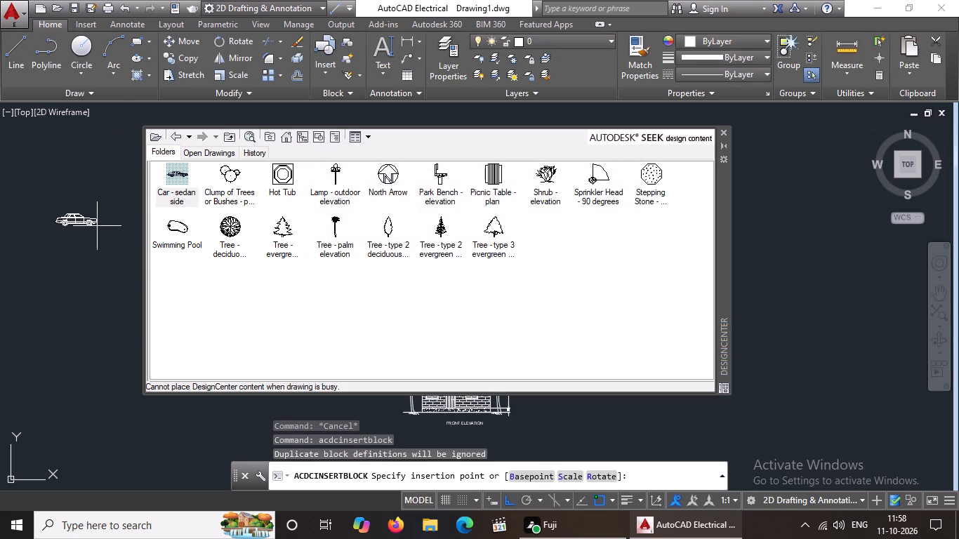
left_click(97, 226)
key("Return")
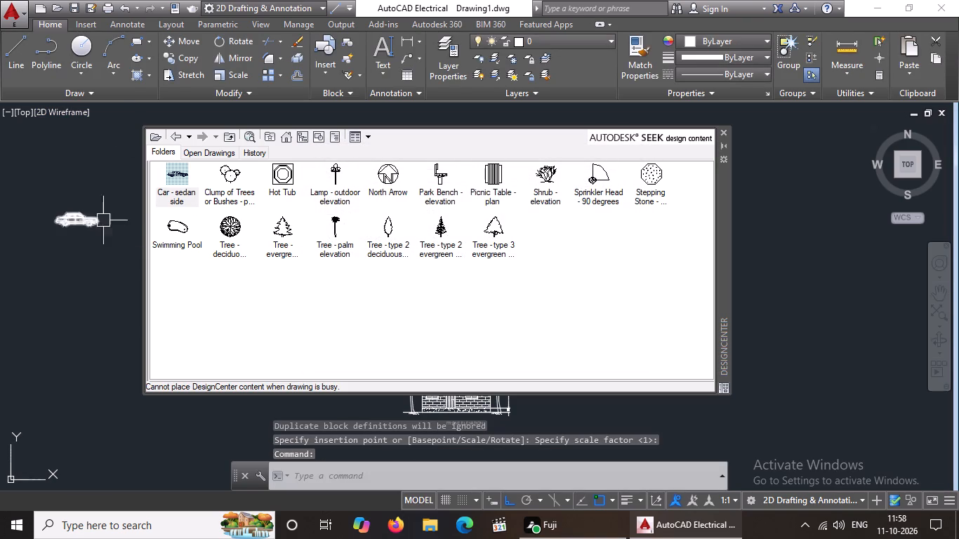
Insert the Clump of Trees or Bushes block at scale 1 in the empty area below the car.
double_click(232, 174)
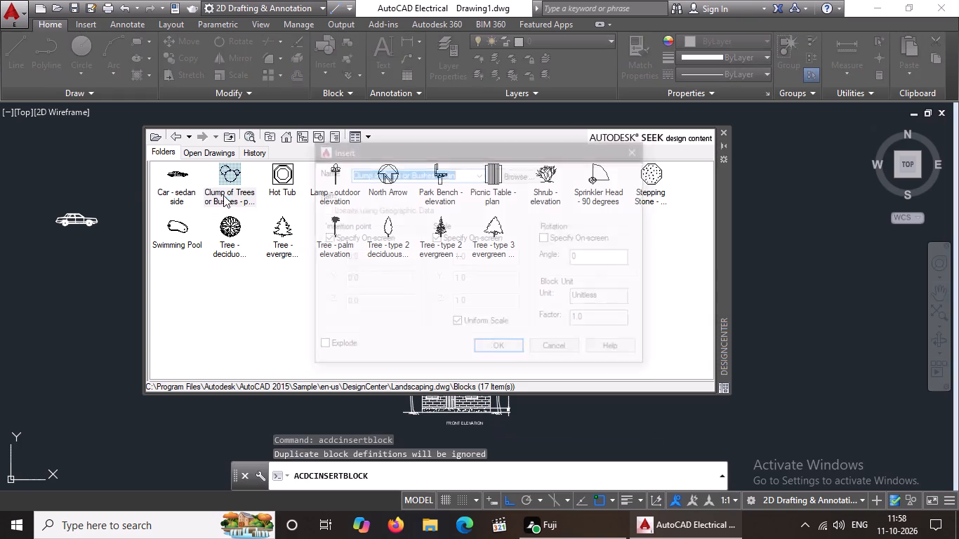
left_click(503, 352)
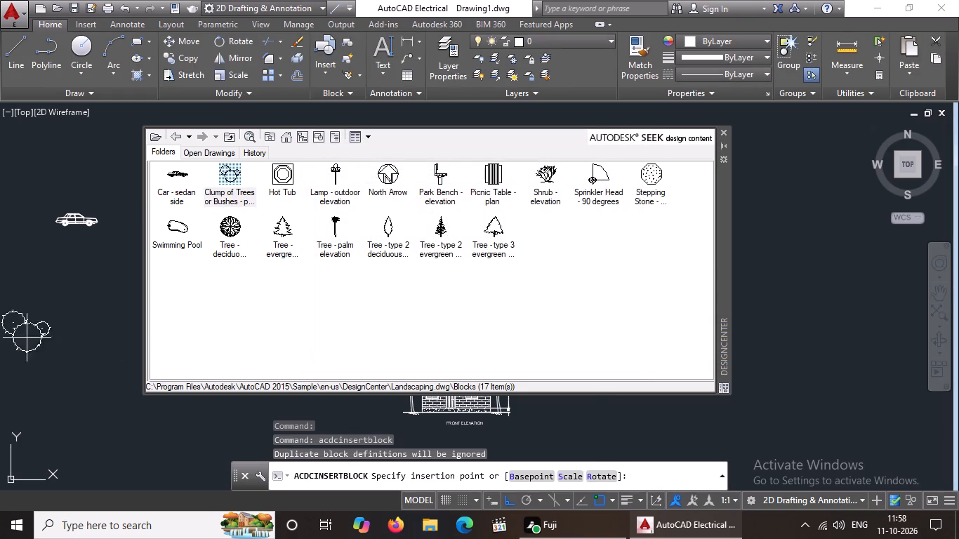
left_click(54, 302)
key("Return")
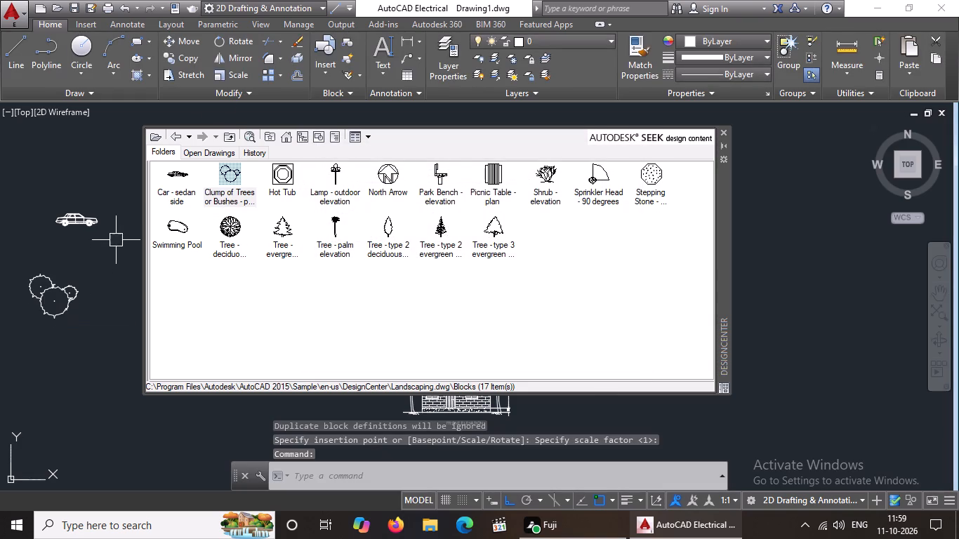
Insert the Hot Tub block at scale 1 just below and to the right of the tree clump.
left_click(288, 179)
left_click(283, 178)
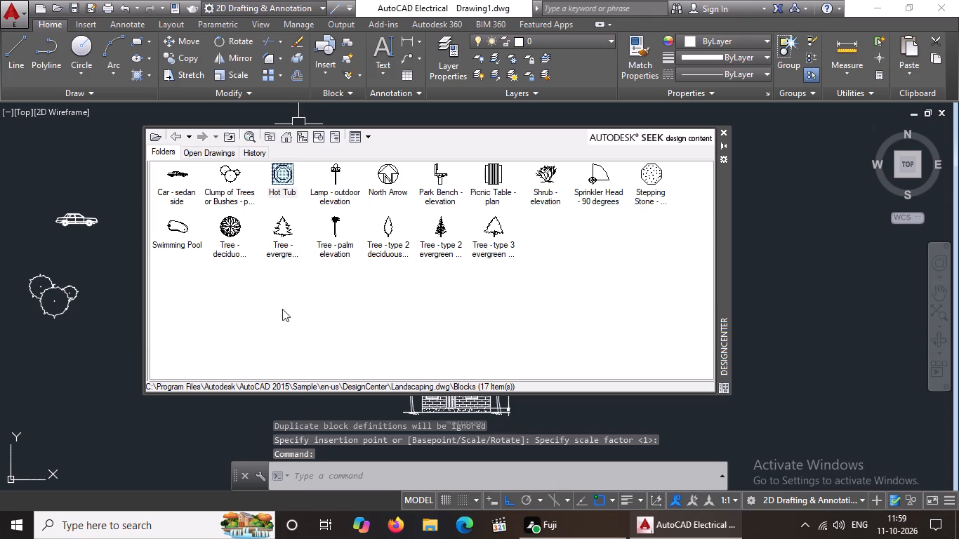
double_click(277, 181)
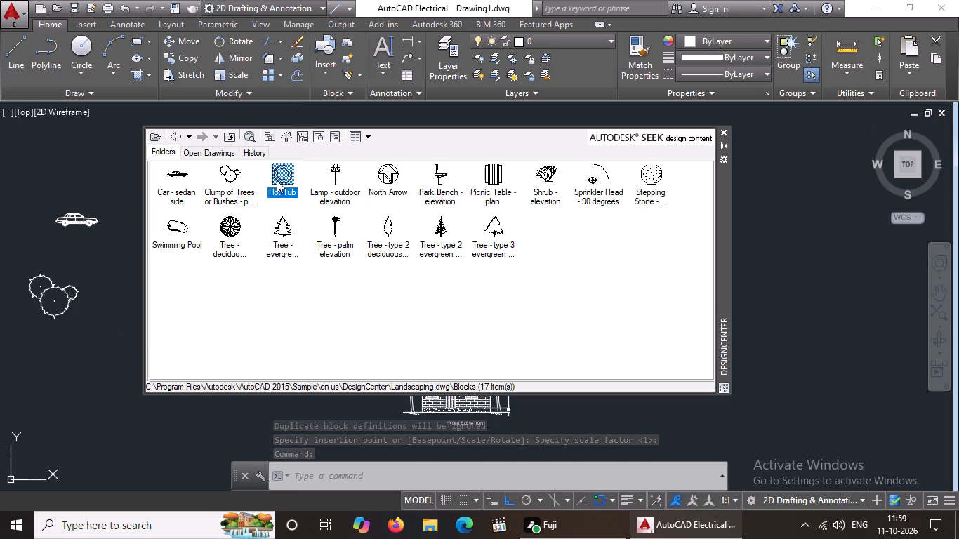
left_click(495, 342)
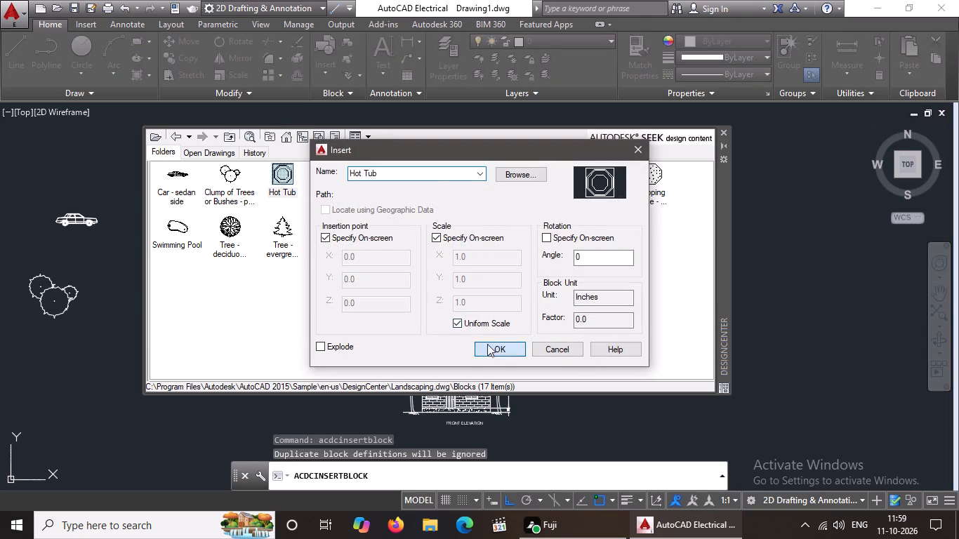
left_click(96, 336)
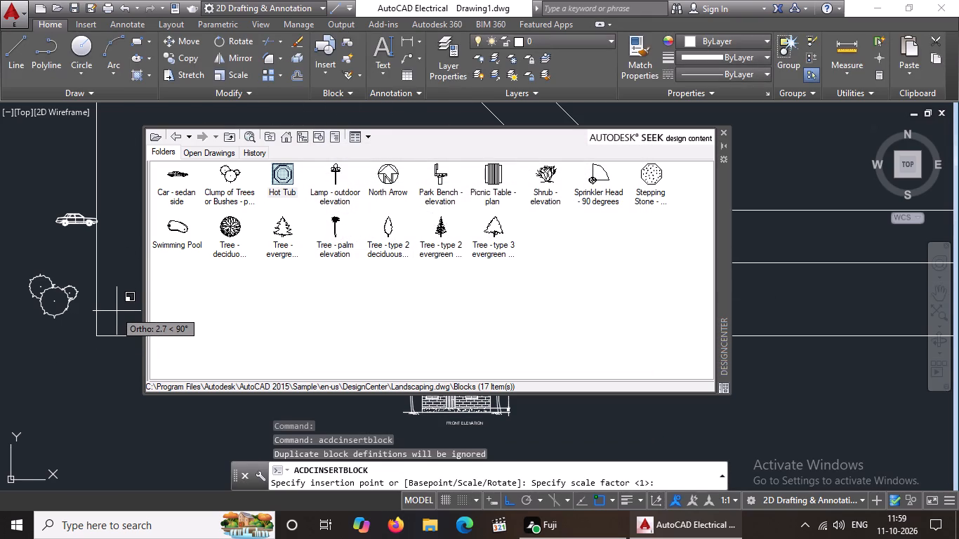
key("Return")
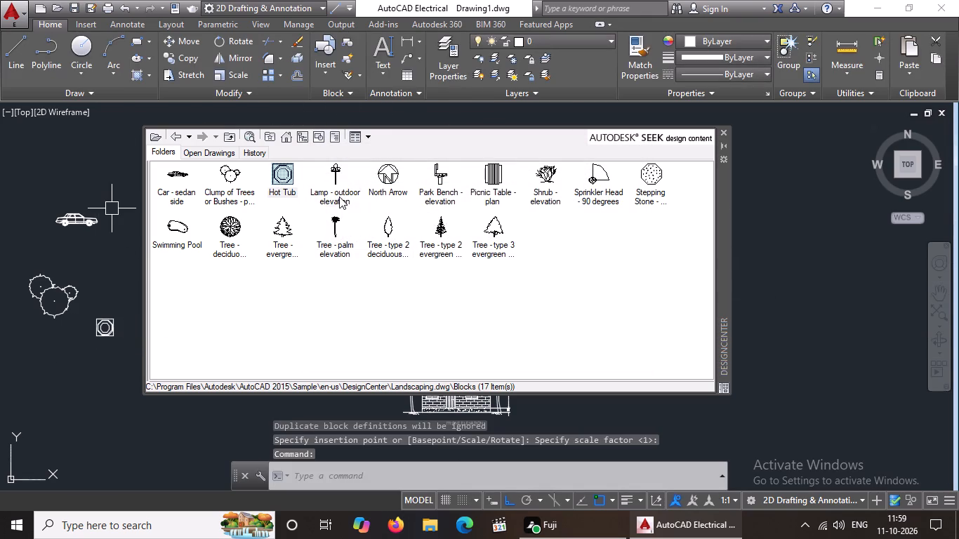
Insert the Lamp - outdoor elevation block at scale 1 in the empty area just below the tree clump.
double_click(339, 197)
left_click(486, 350)
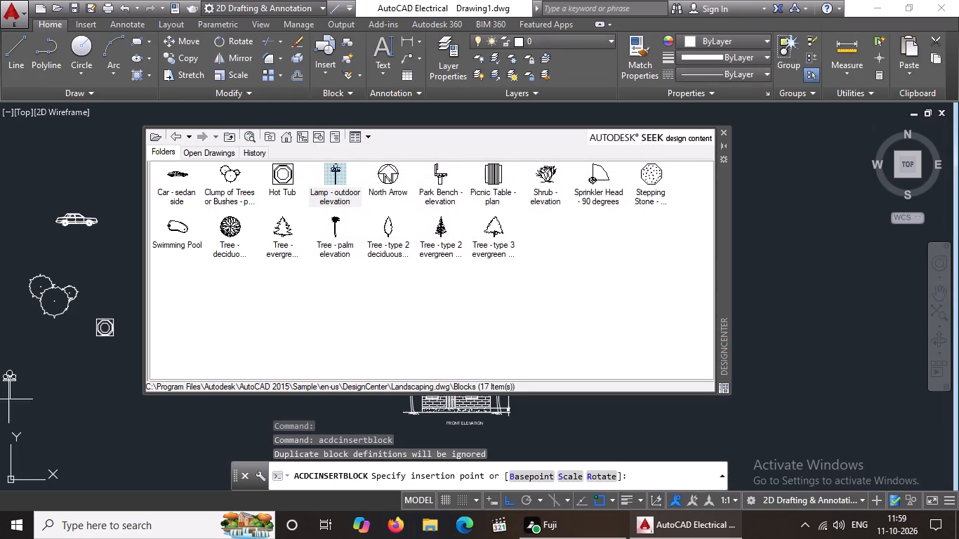
left_click(44, 375)
key("Return")
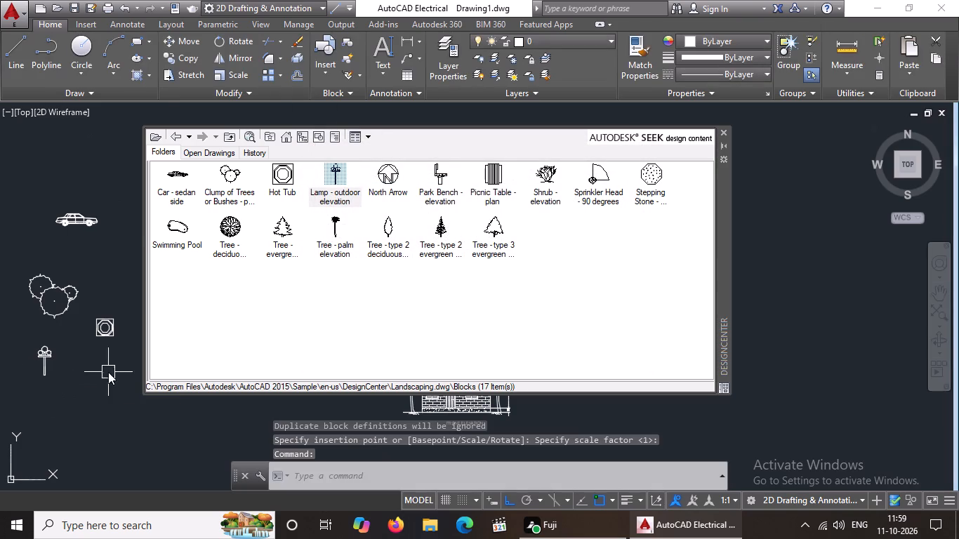
Insert the North Arrow block at scale 1 below the hot tub, slightly lower than the lamp's base.
double_click(390, 187)
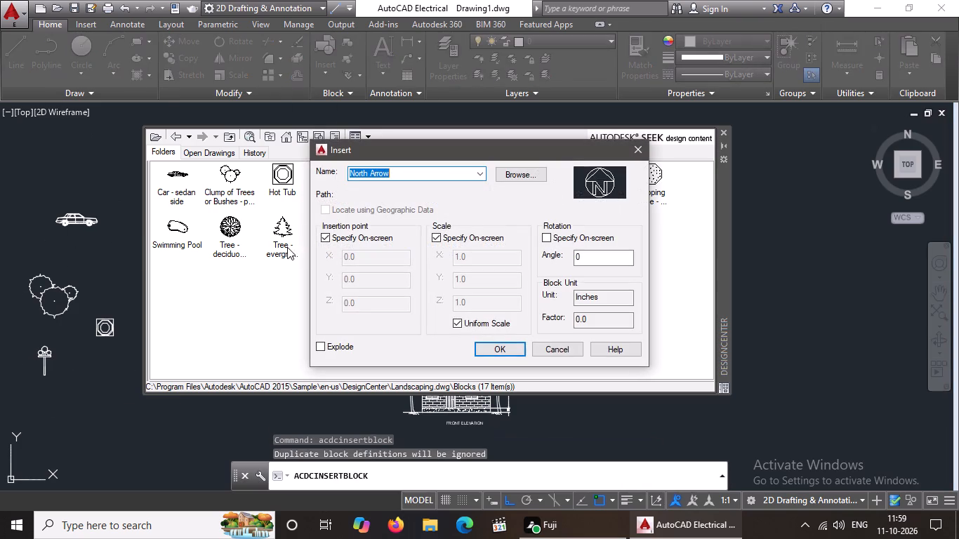
left_click(503, 345)
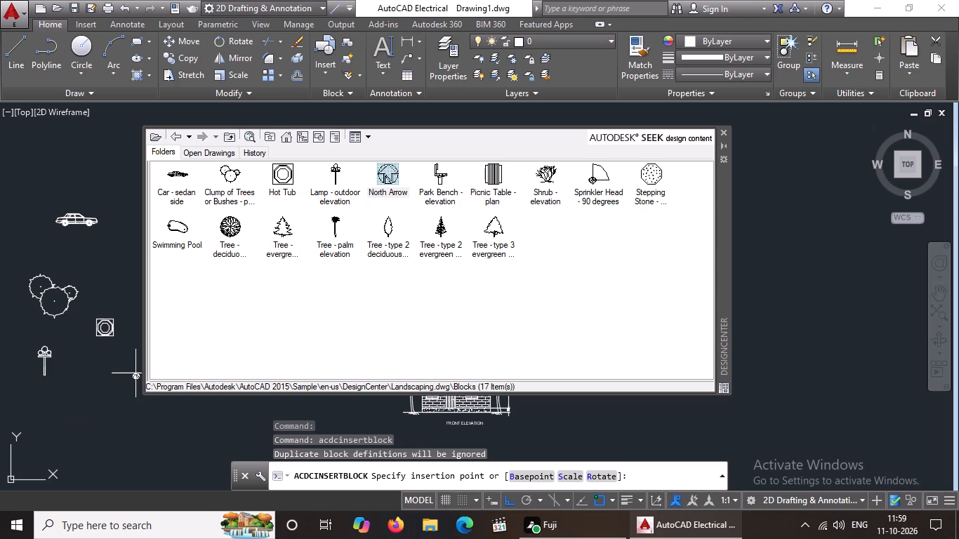
left_click(89, 382)
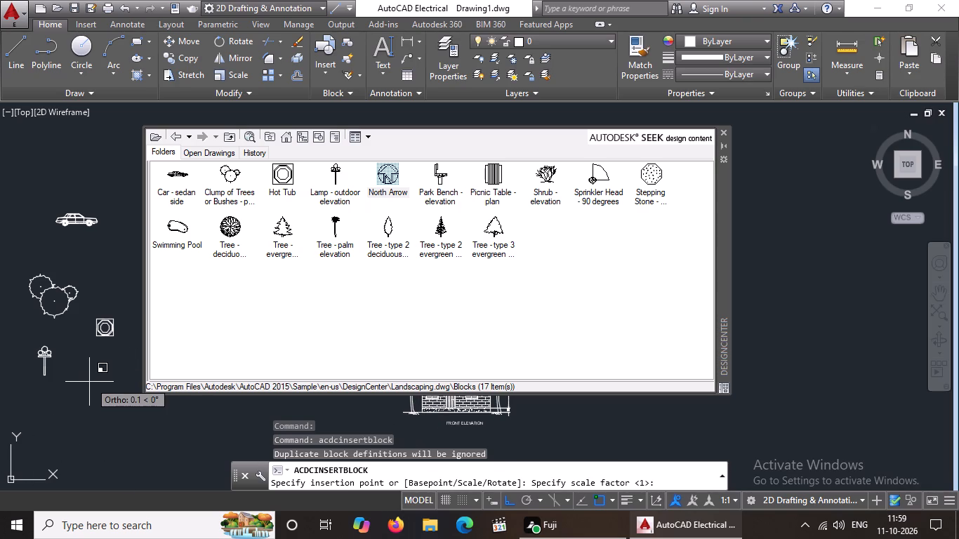
key("Return")
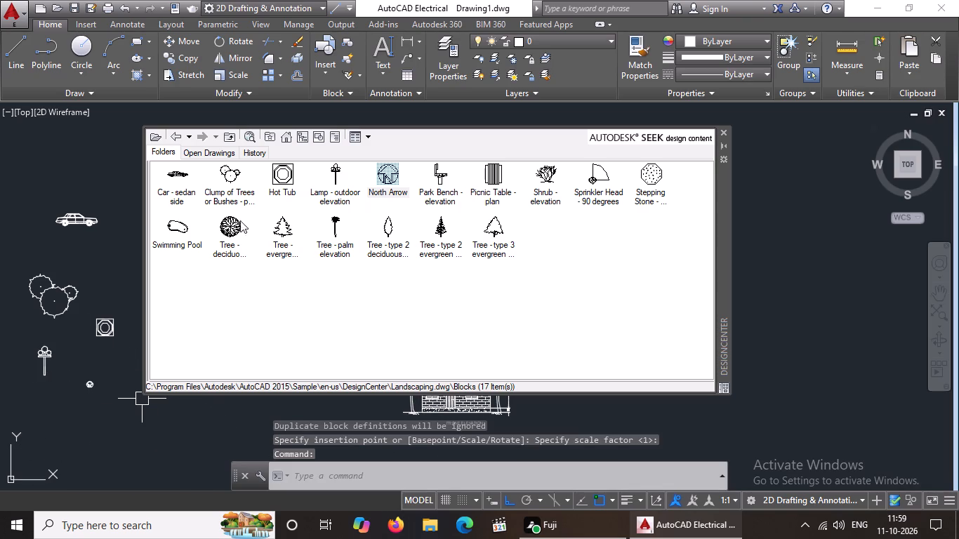
Insert the Park Bench - elevation block at scale 1 between the outdoor lamp and the hot tub.
double_click(433, 183)
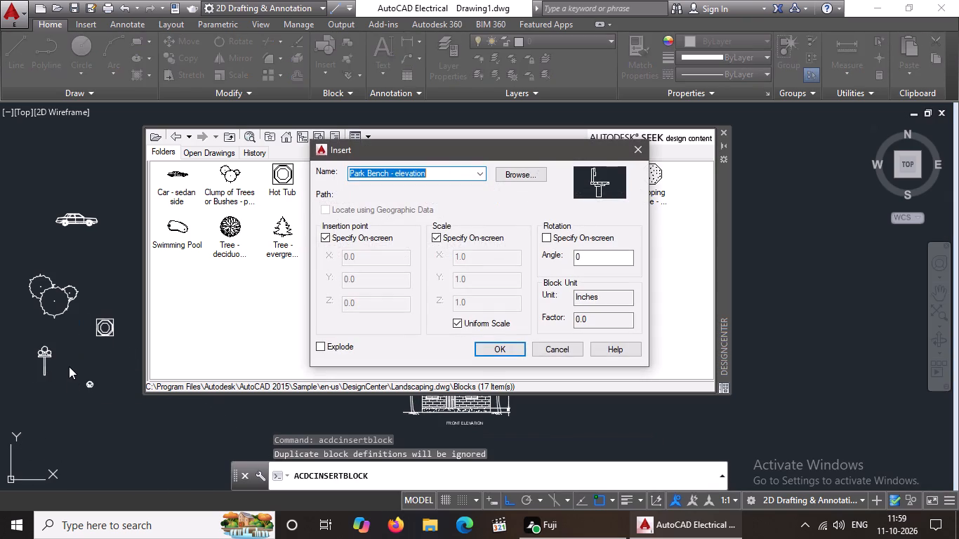
left_click(498, 349)
left_click(79, 358)
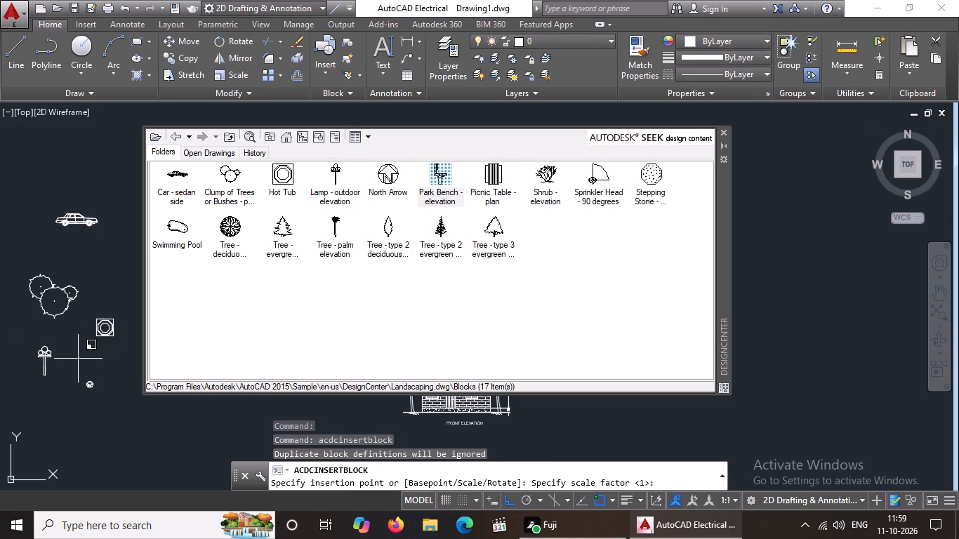
key("Return")
Insert the Picnic Table - plan block at scale 1 above the hot tub, to the right of the tree clump.
double_click(494, 176)
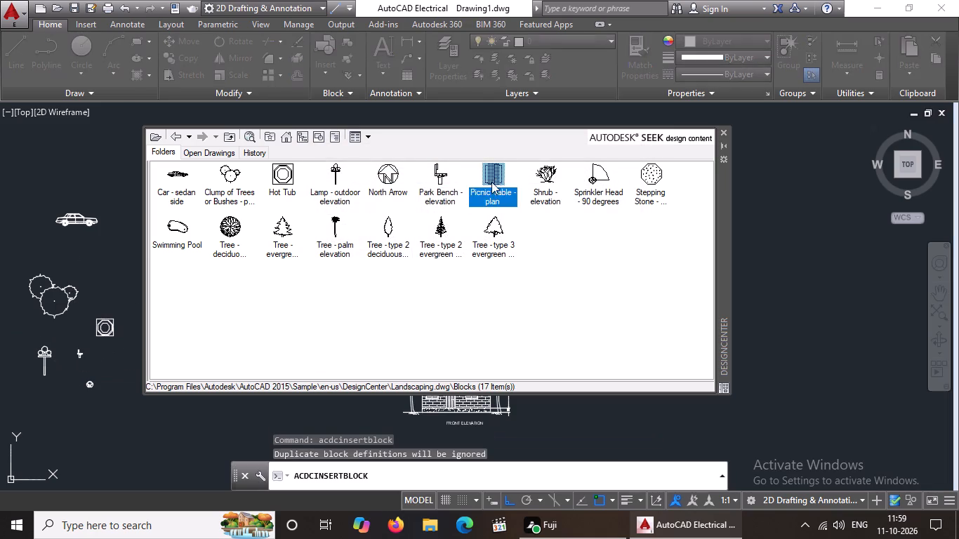
left_click(491, 347)
left_click(110, 278)
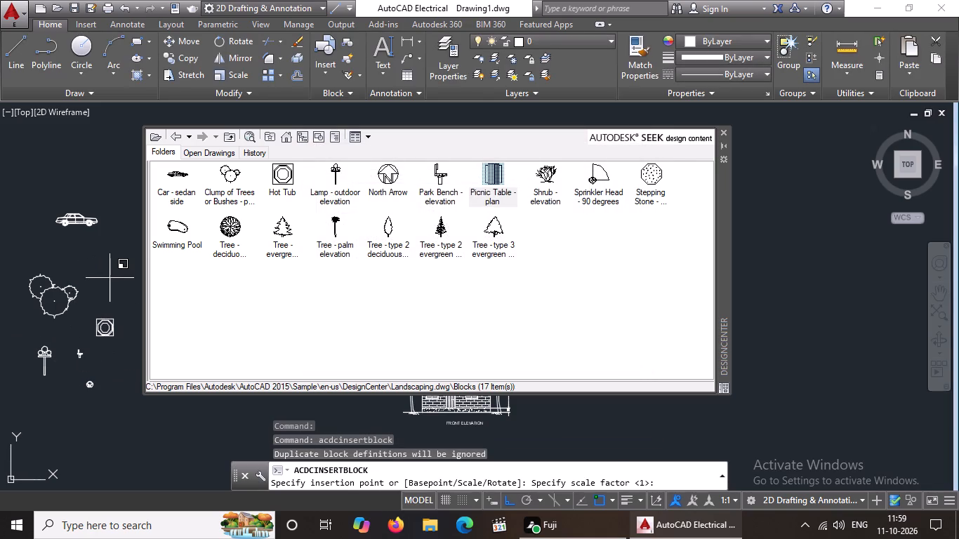
key("Return")
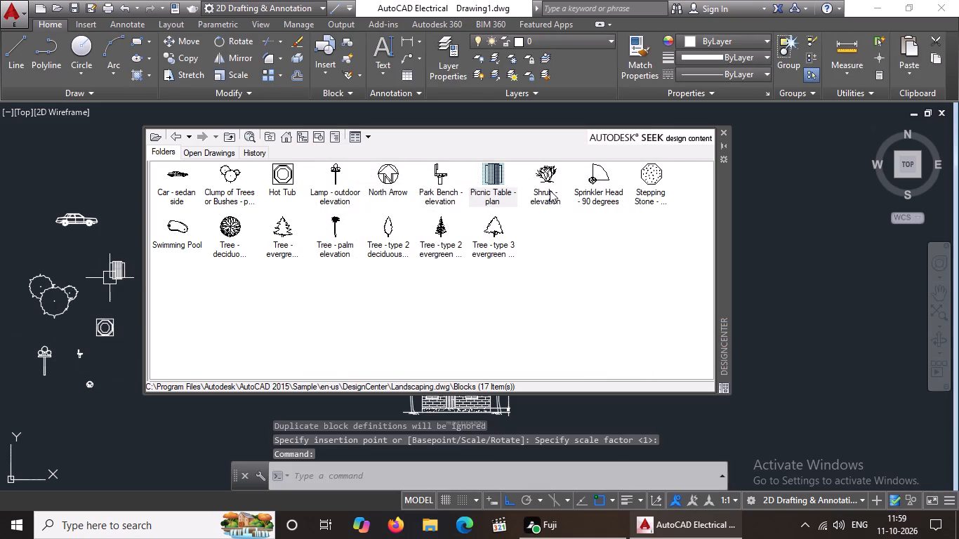
Insert the Shrub - elevation block at scale 1 just to the left of the car.
double_click(554, 190)
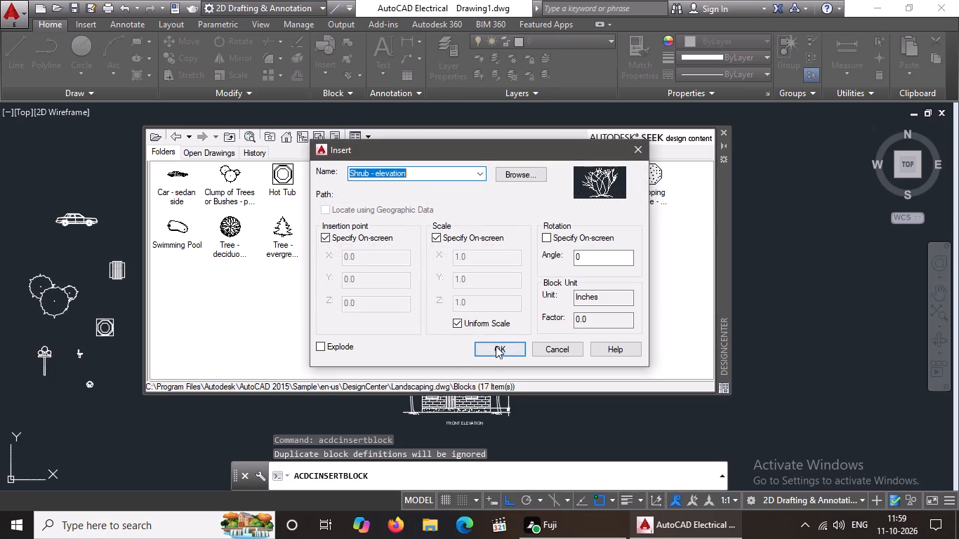
left_click(496, 346)
left_click(37, 234)
key("Return")
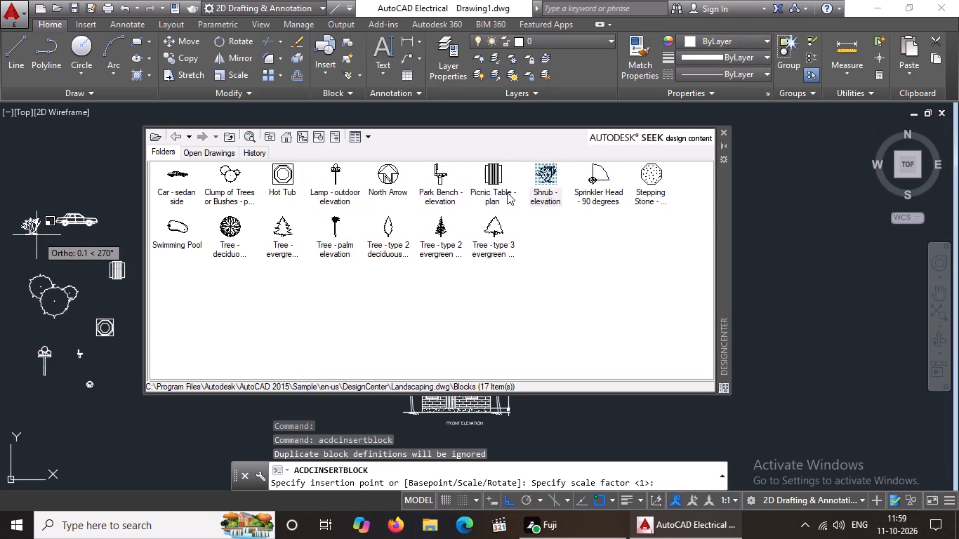
Insert the Sprinkler Head - 90 degrees block at scale 1 below and to the left of the north arrow.
double_click(589, 191)
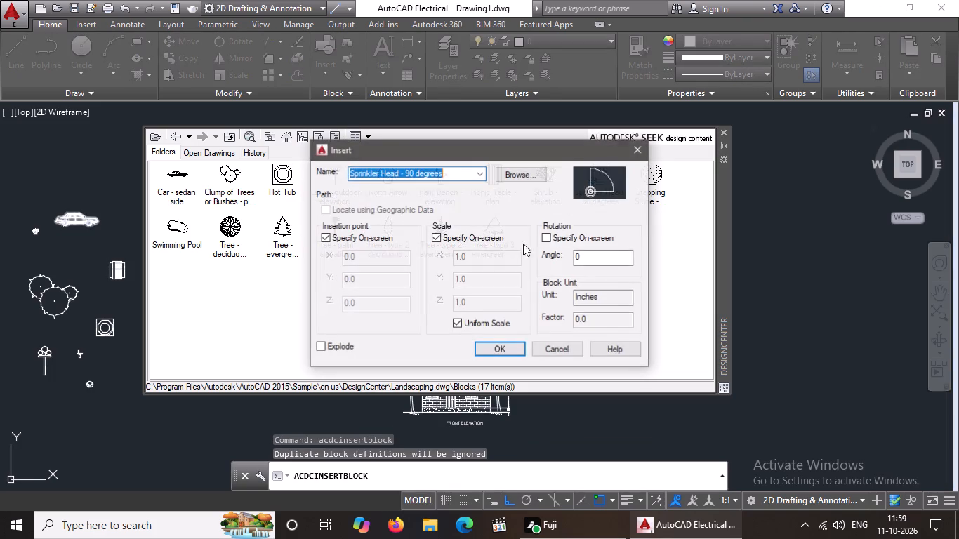
left_click(498, 348)
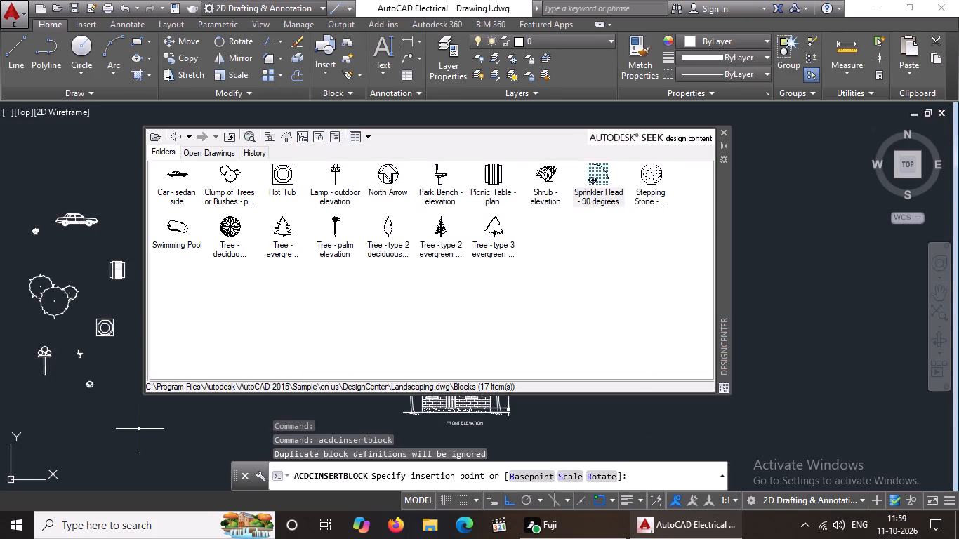
left_click(64, 401)
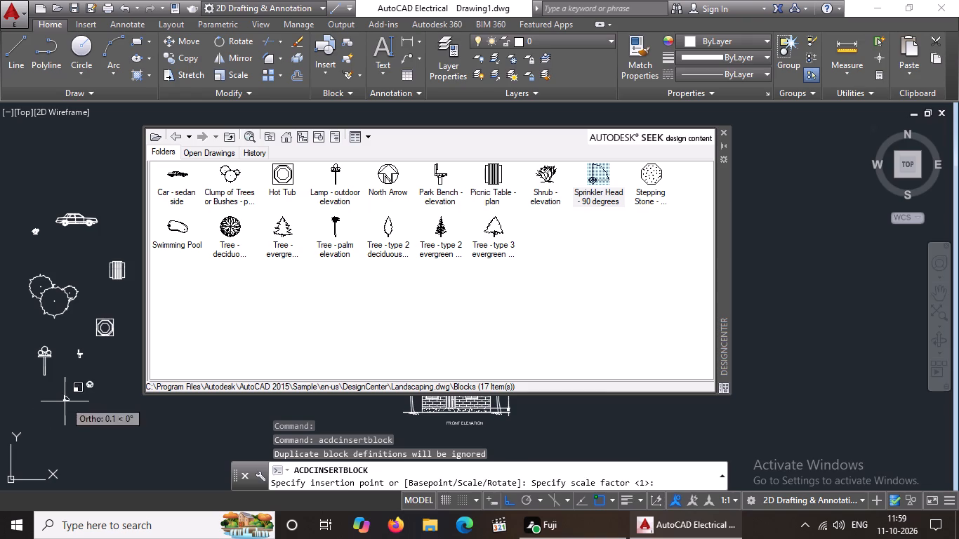
key("Return")
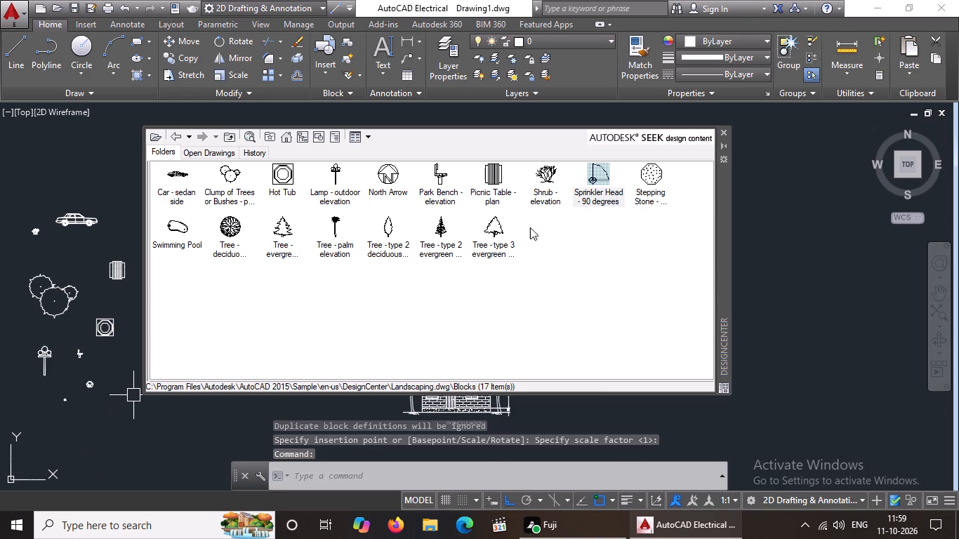
Insert the Stepping Stone - hexagonal block at scale 1 beside the lamp's base, above the sprinkler head.
double_click(647, 190)
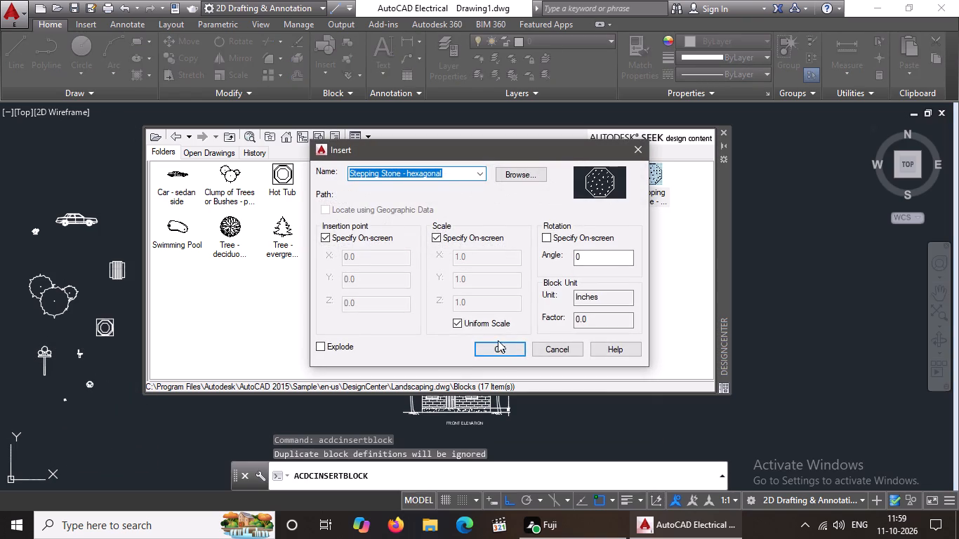
left_click(499, 342)
left_click(62, 376)
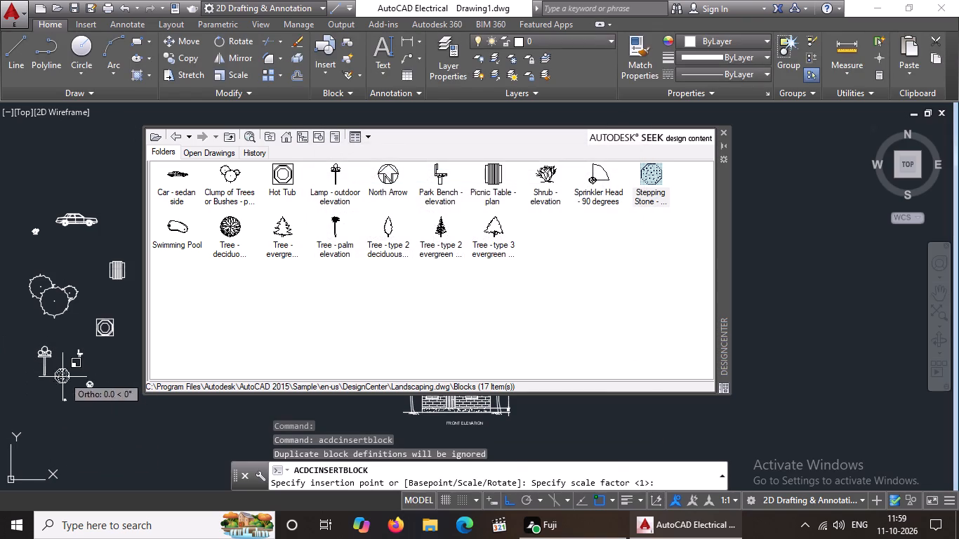
key("Return")
Insert the Swimming Pool block at scale 1 in the empty area below the north arrow.
double_click(174, 246)
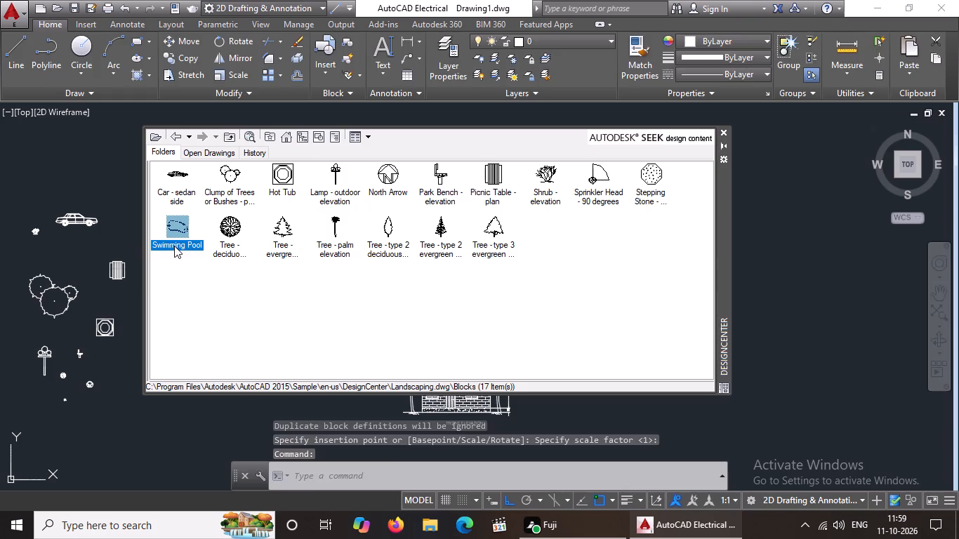
left_click(501, 343)
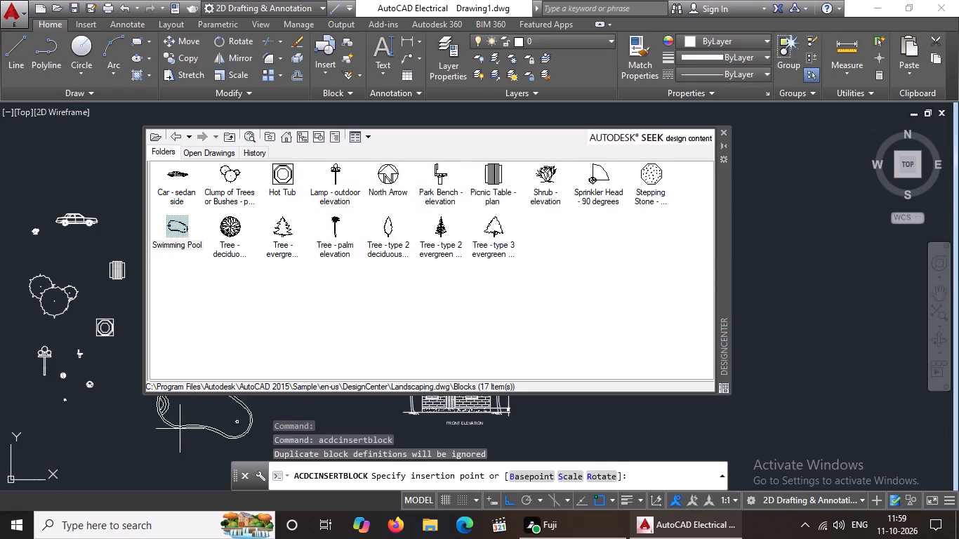
left_click(121, 446)
key("Return")
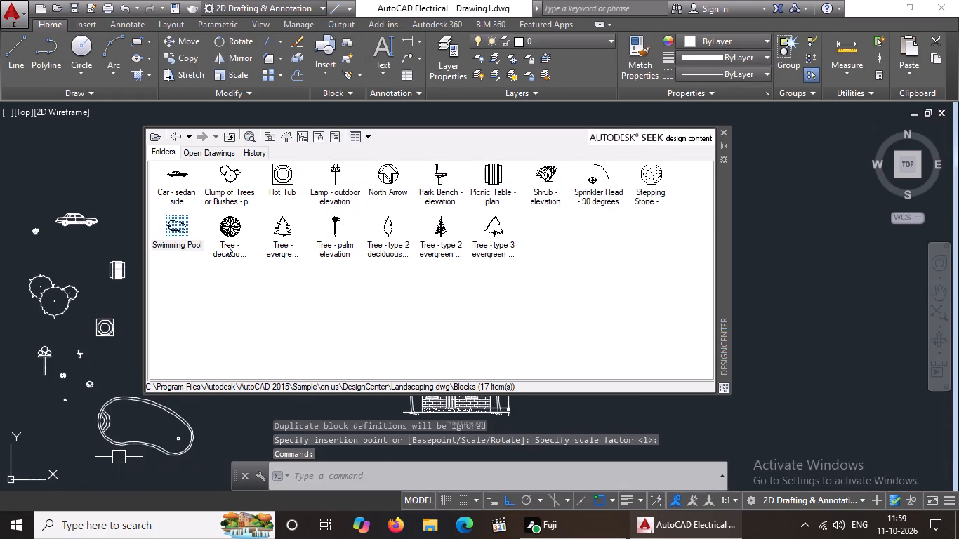
Insert the Tree - deciduous plan block at scale 1 above and to the left of the car and shrub.
double_click(224, 243)
left_click(494, 342)
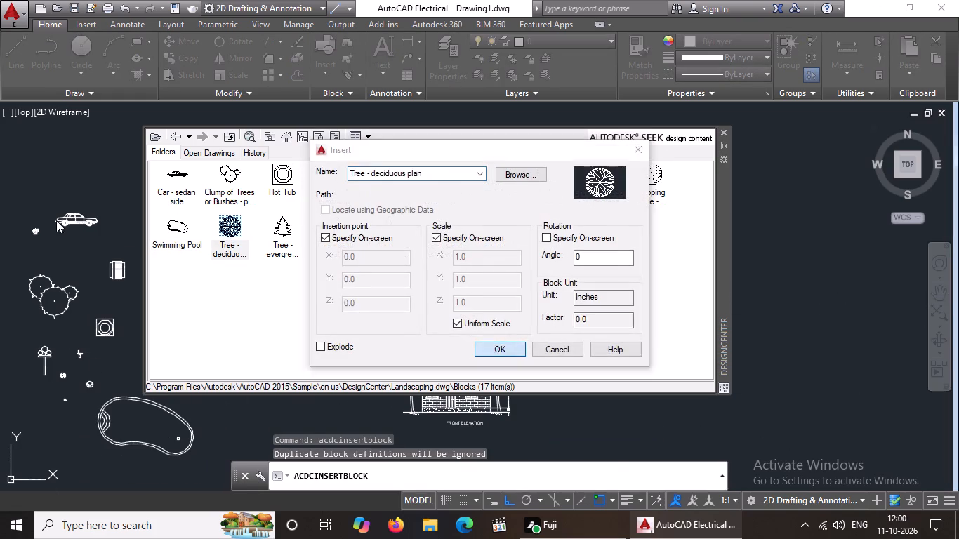
left_click(20, 175)
key("Return")
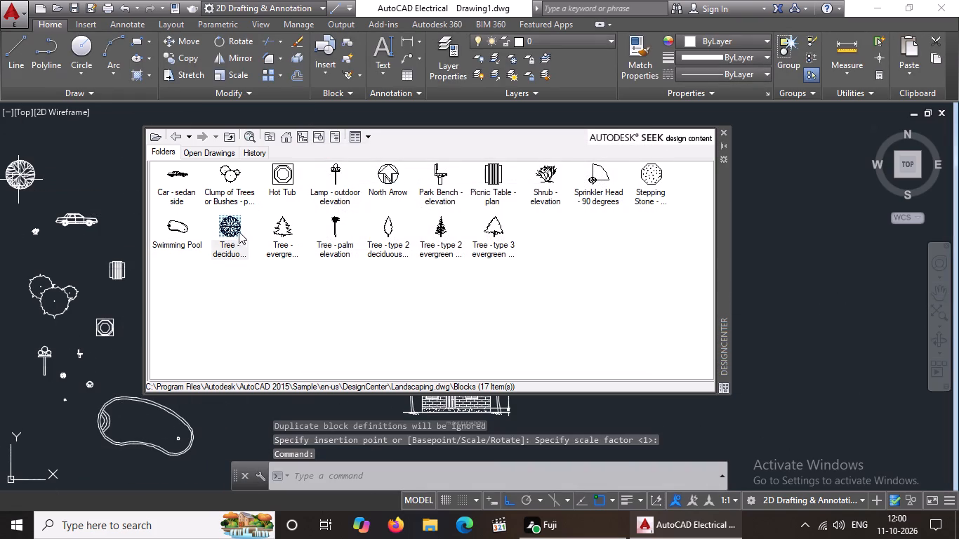
Insert the Tree - evergreen elevation block at scale 1 directly above the car.
double_click(279, 241)
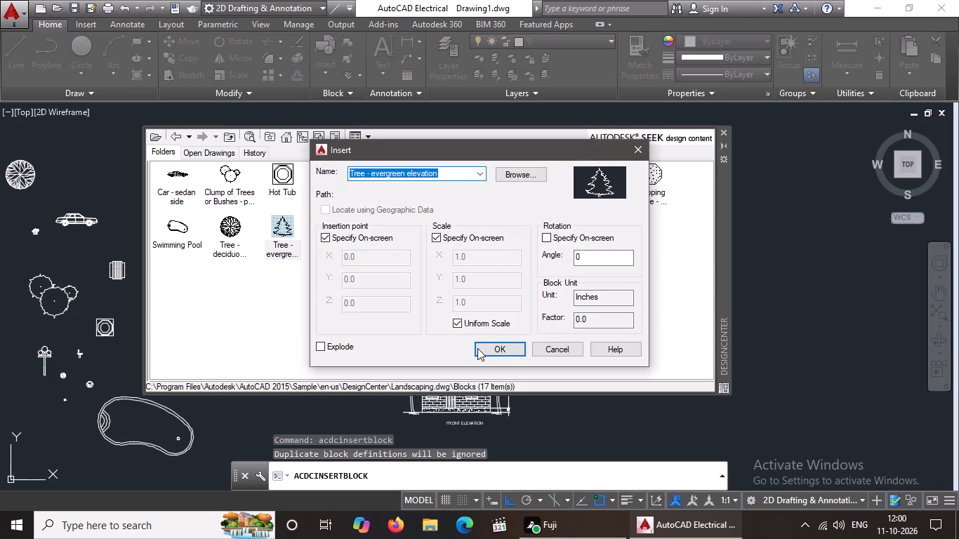
left_click(481, 346)
left_click(91, 179)
key("Return")
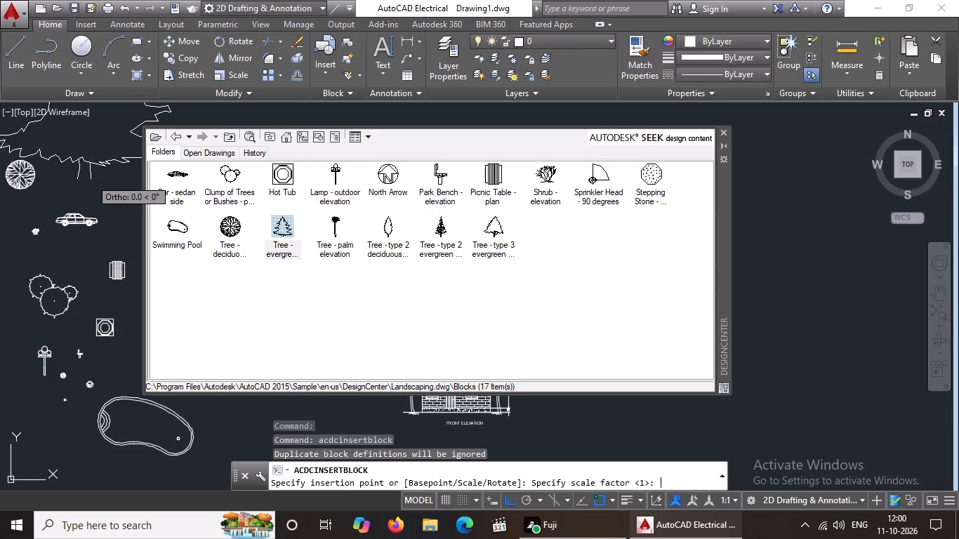
Insert the Tree - palm elevation block at scale 1 below the car, between the tree clump and the picnic table.
double_click(343, 247)
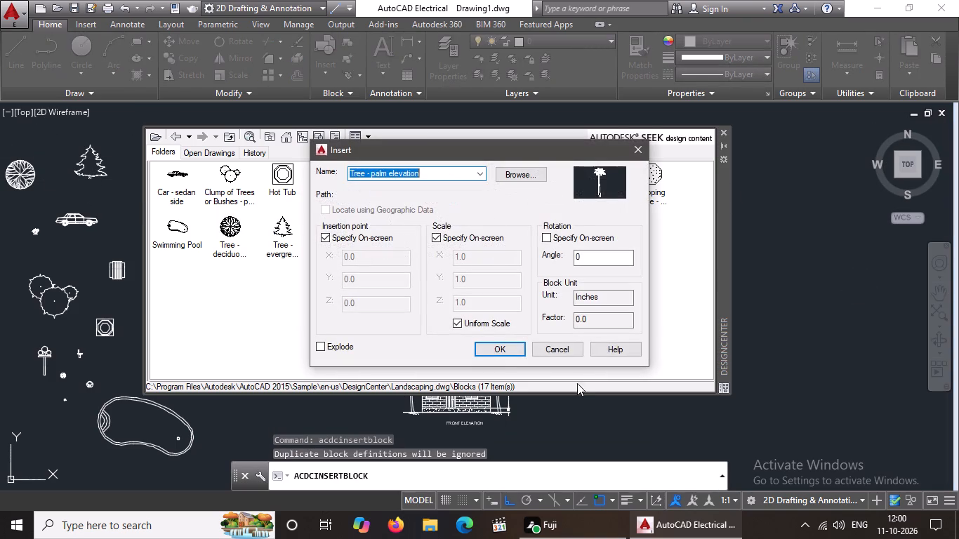
left_click(514, 345)
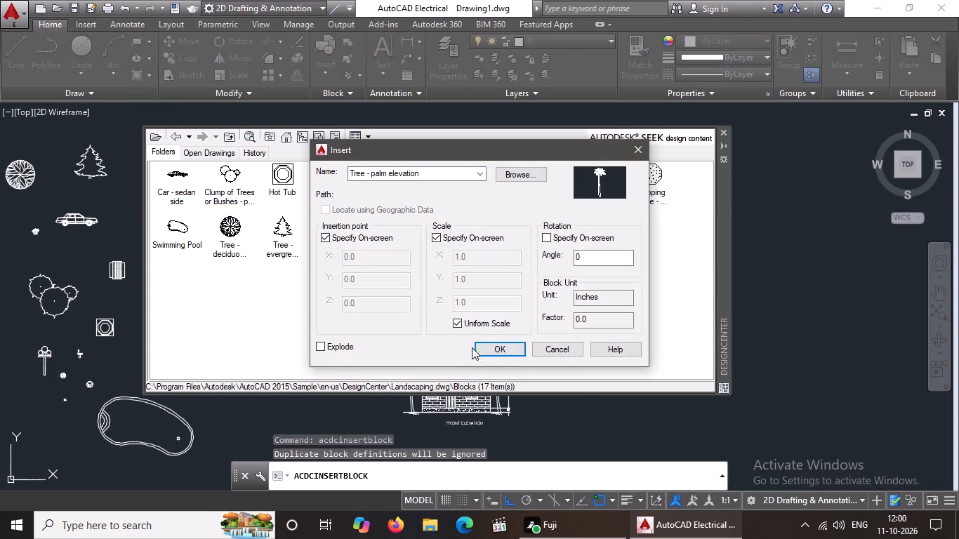
left_click(506, 346)
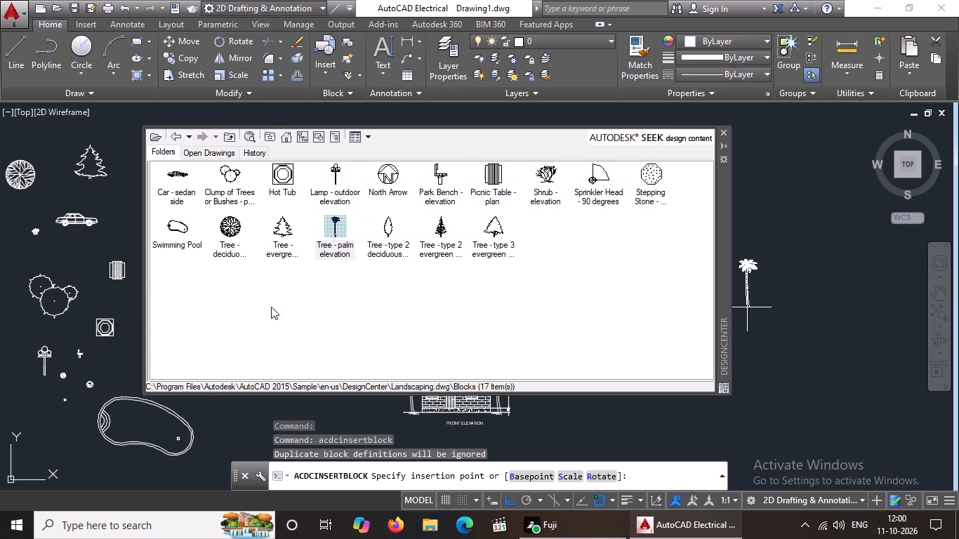
left_click(84, 286)
key("Return")
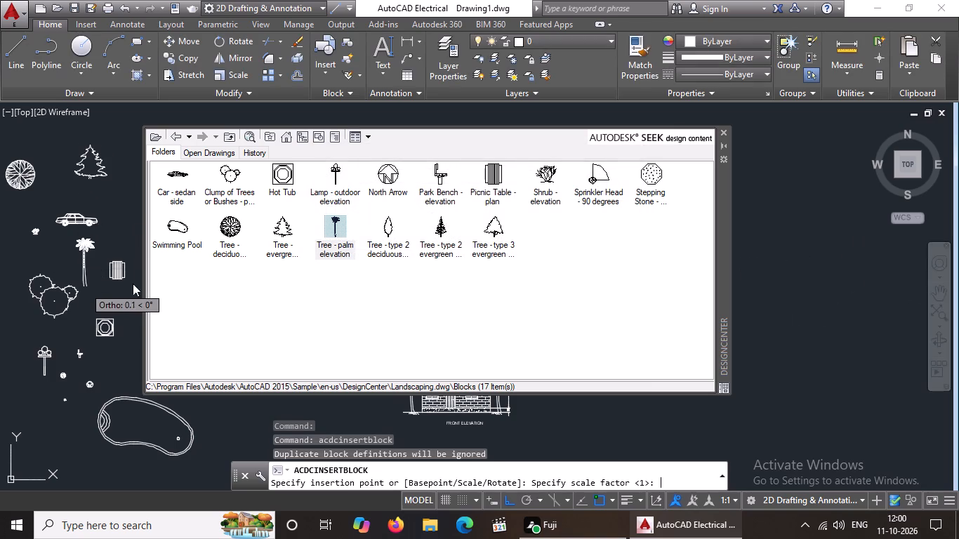
Insert the Tree - type 2 deciduous block at scale 1 below the lamp, to the left of the swimming pool.
double_click(388, 239)
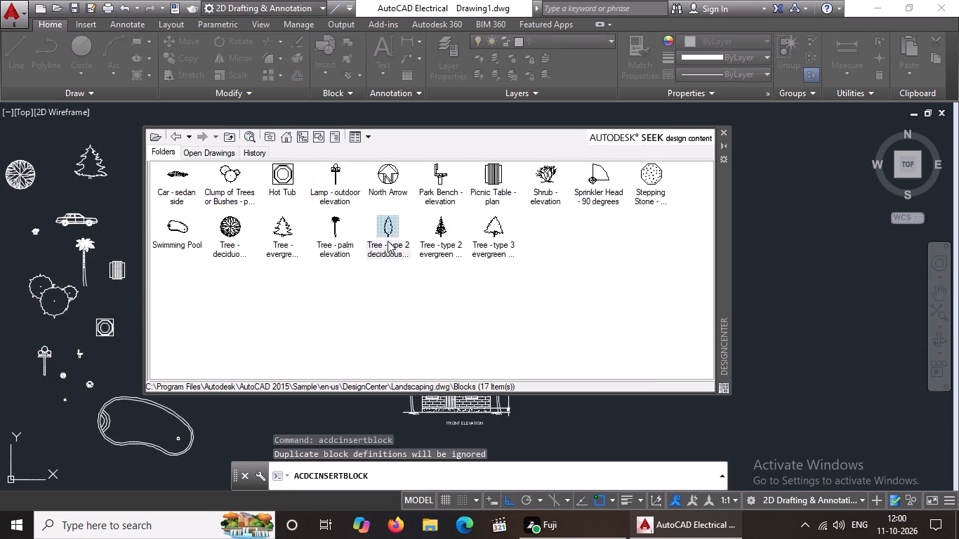
left_click(495, 348)
scroll(503, 330, "down", 2)
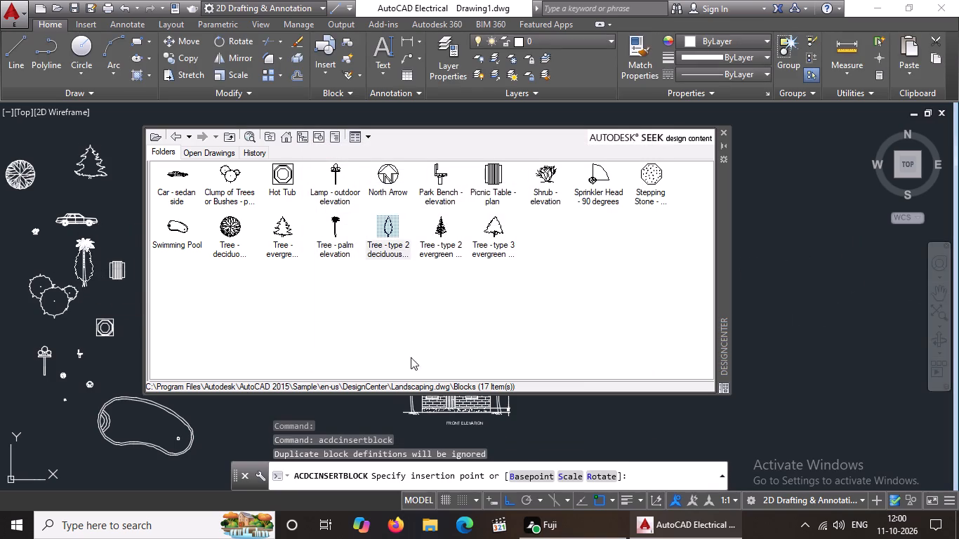
left_click(27, 420)
key("Return")
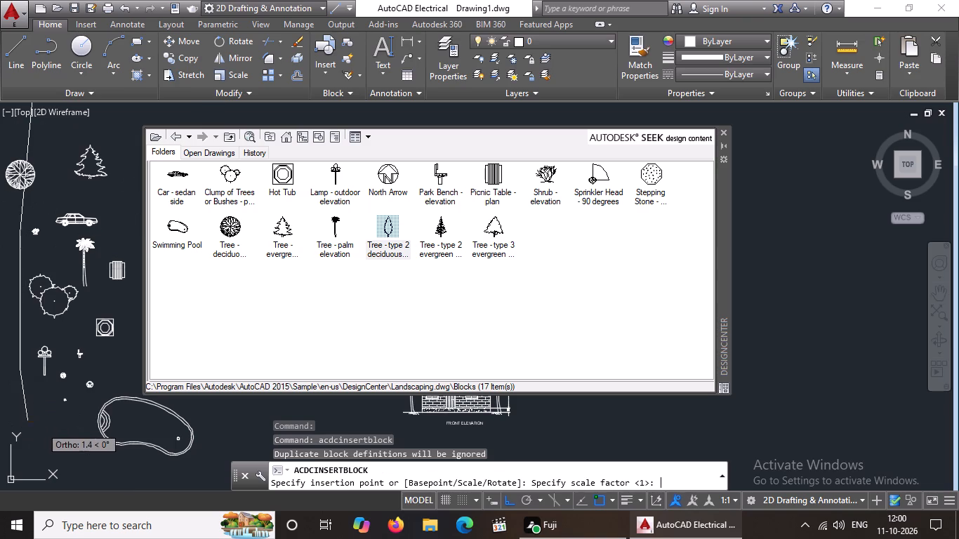
Insert the Tree - type 2 evergreen elevation block at scale 1 directly beside the car, on its right.
double_click(442, 257)
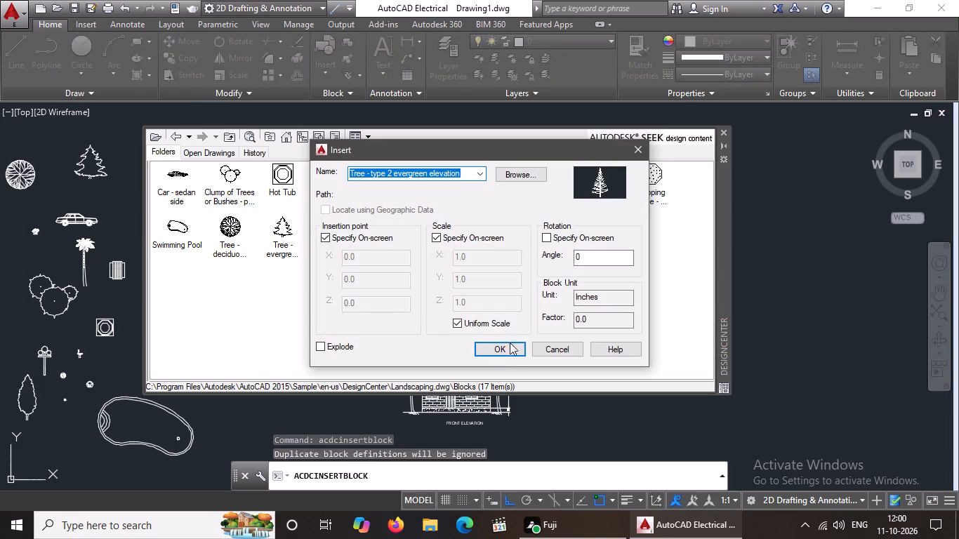
left_click(512, 350)
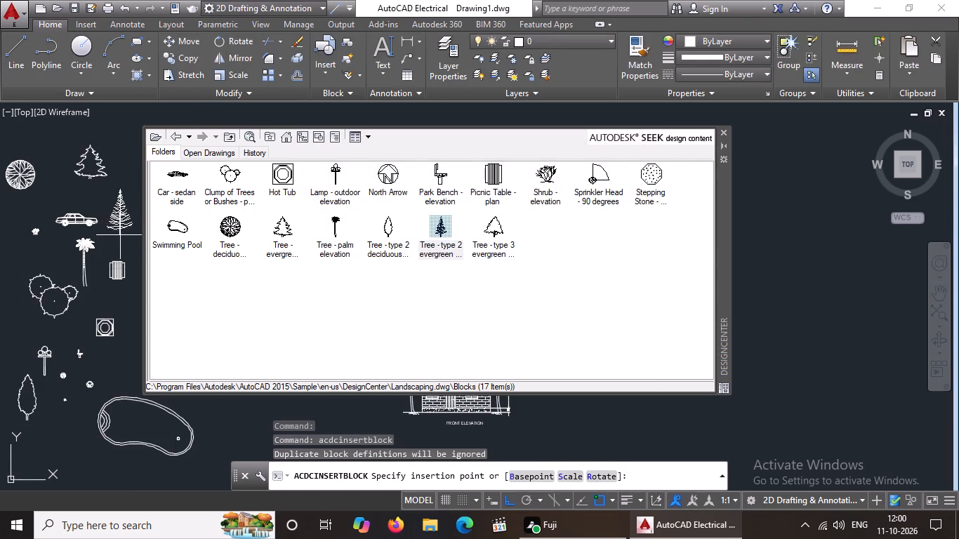
left_click(120, 235)
key("Return")
Insert the Tree - type 3 evergreen block at scale 1 to the left of the palm, above the tree clump.
triple_click(492, 244)
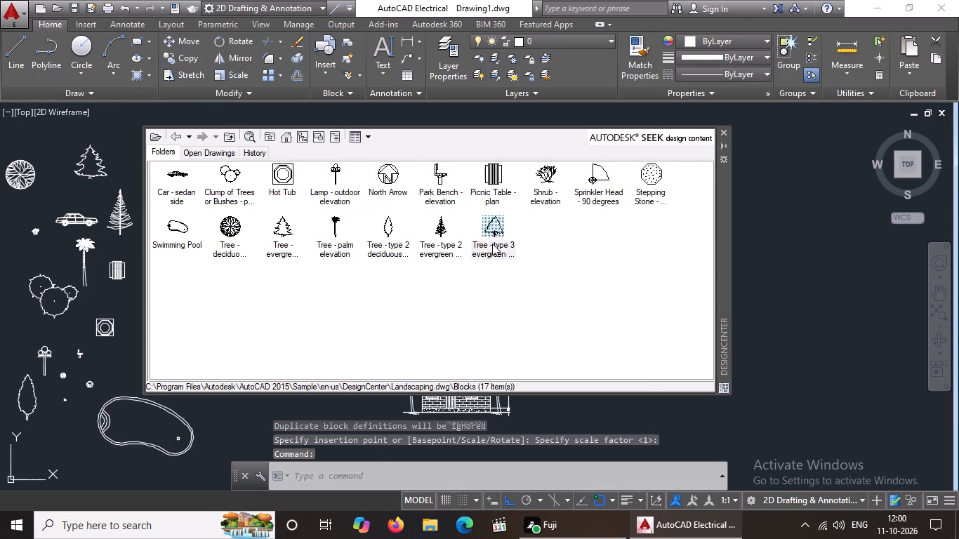
left_click(500, 349)
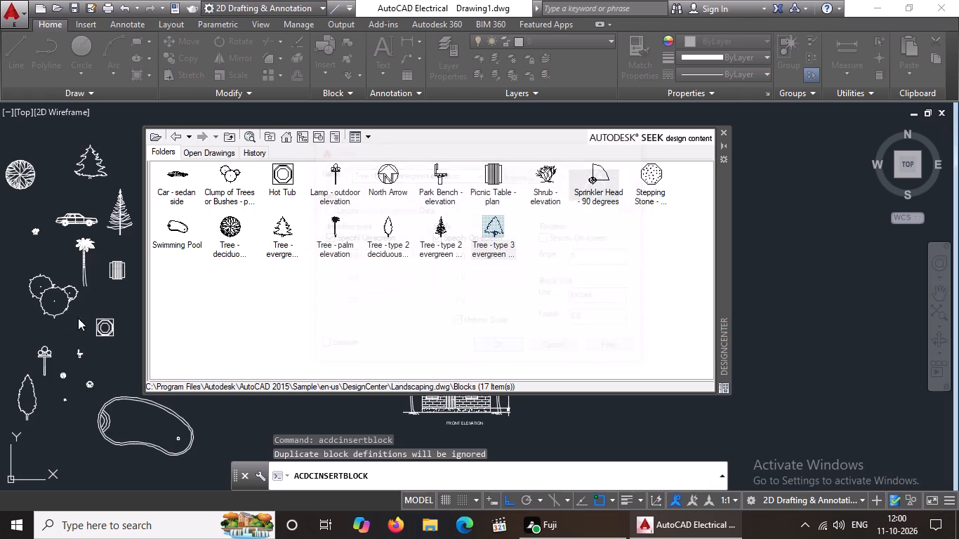
left_click(10, 255)
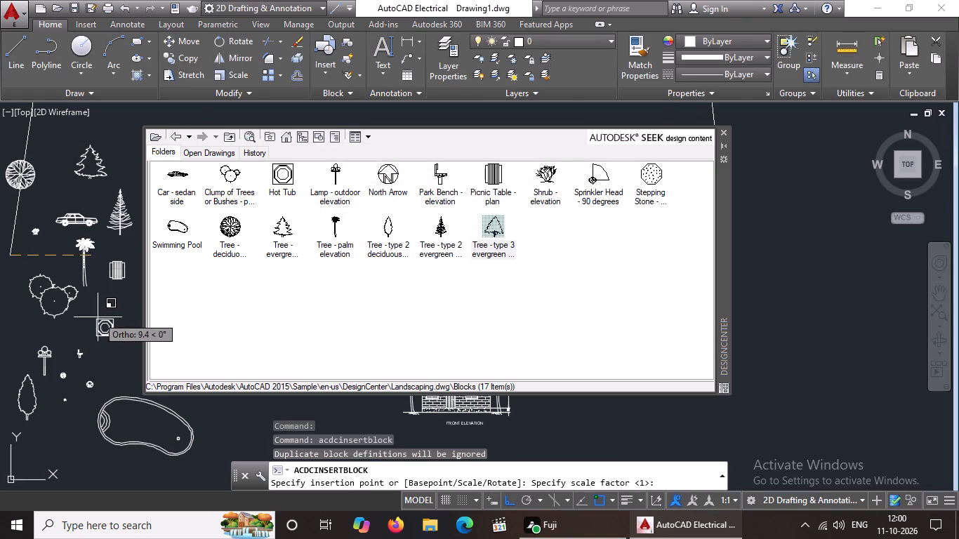
key("Return")
scroll(337, 269, "down", 1)
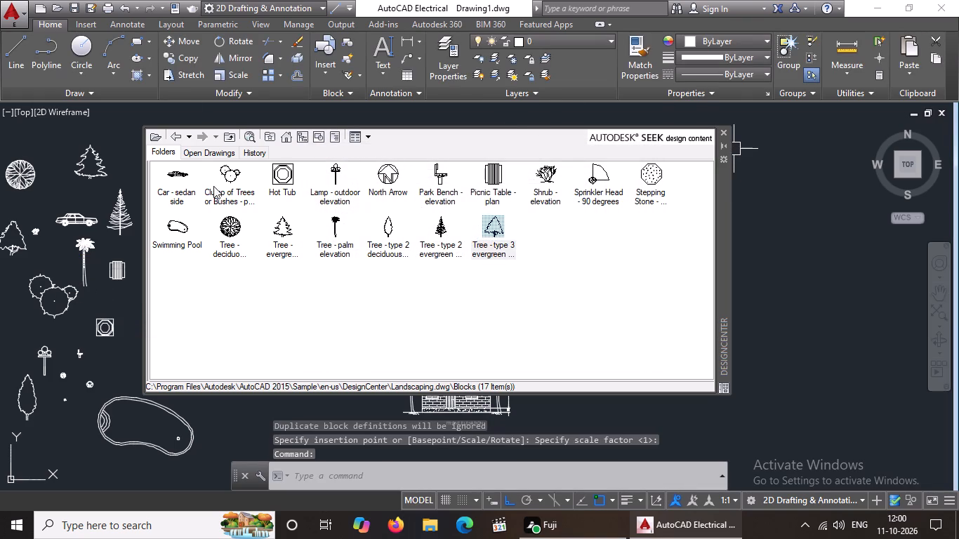
Go back to the DesignCenter sample drawings and reopen the Landscaping.dwg blocks.
double_click(177, 135)
double_click(175, 135)
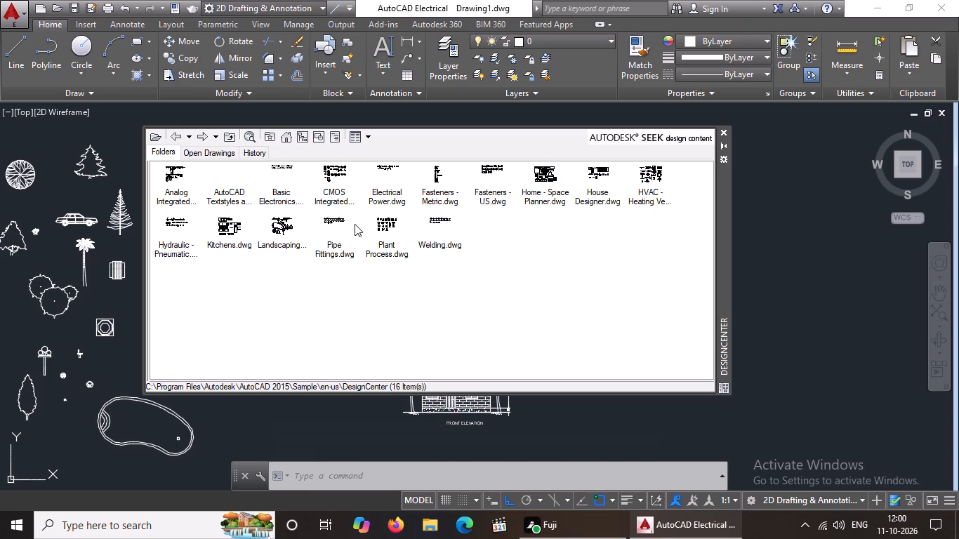
double_click(279, 236)
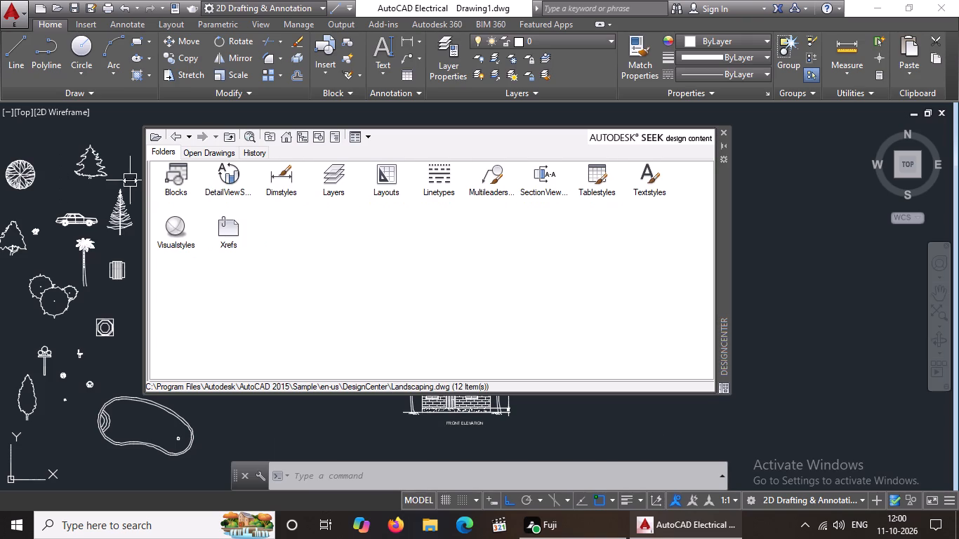
double_click(166, 185)
left_click(168, 182)
left_click(172, 174)
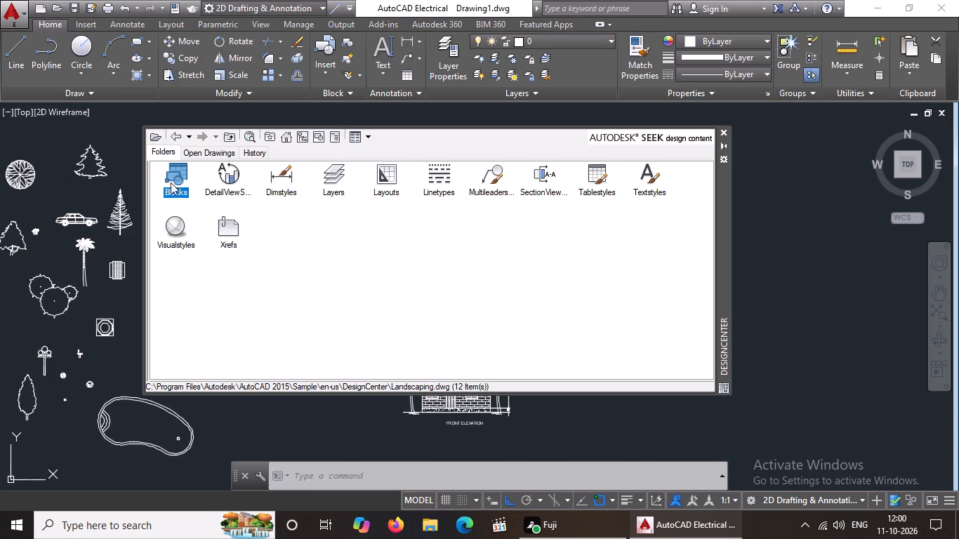
double_click(173, 177)
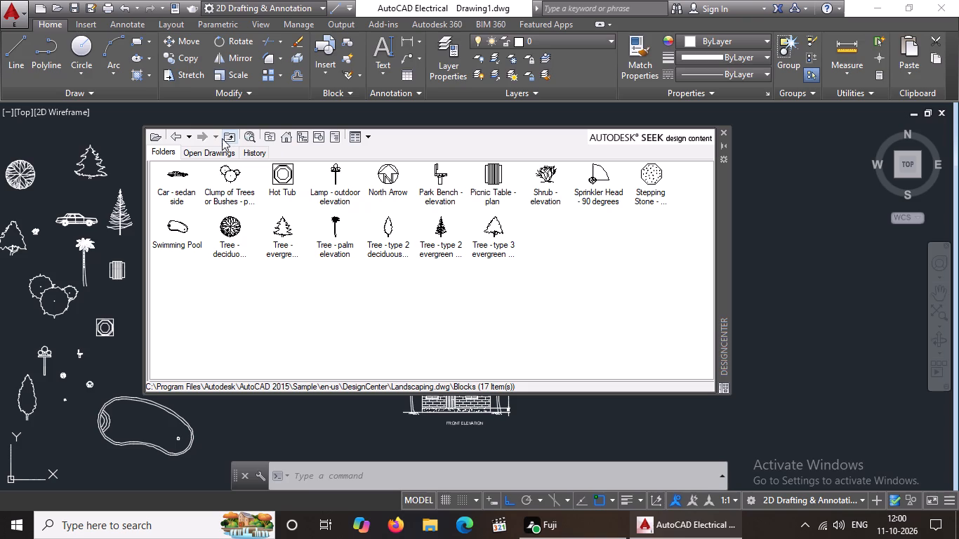
Browse through the DesignCenter samples to the Kitchens.dwg blocks, look them over, and close DesignCenter.
left_click(177, 137)
left_click(177, 137)
double_click(172, 142)
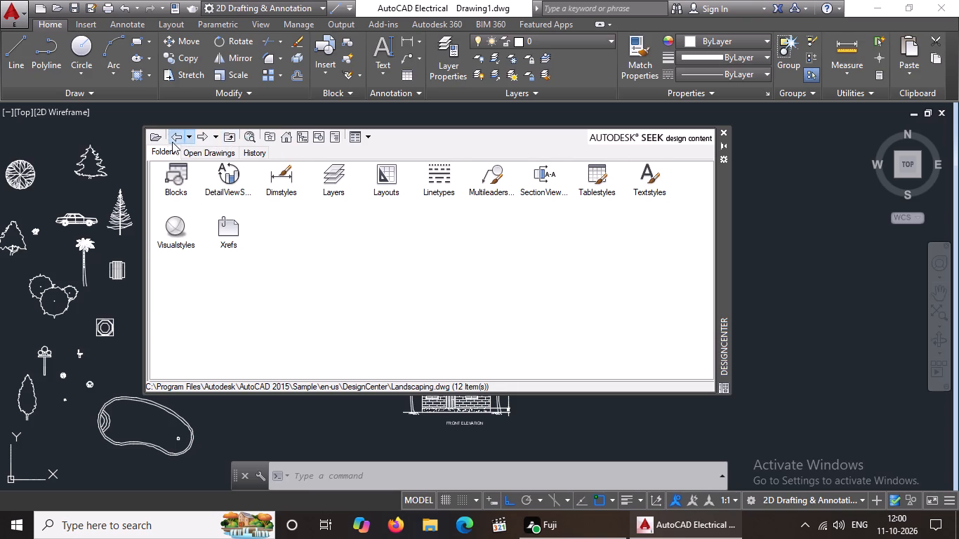
left_click(172, 136)
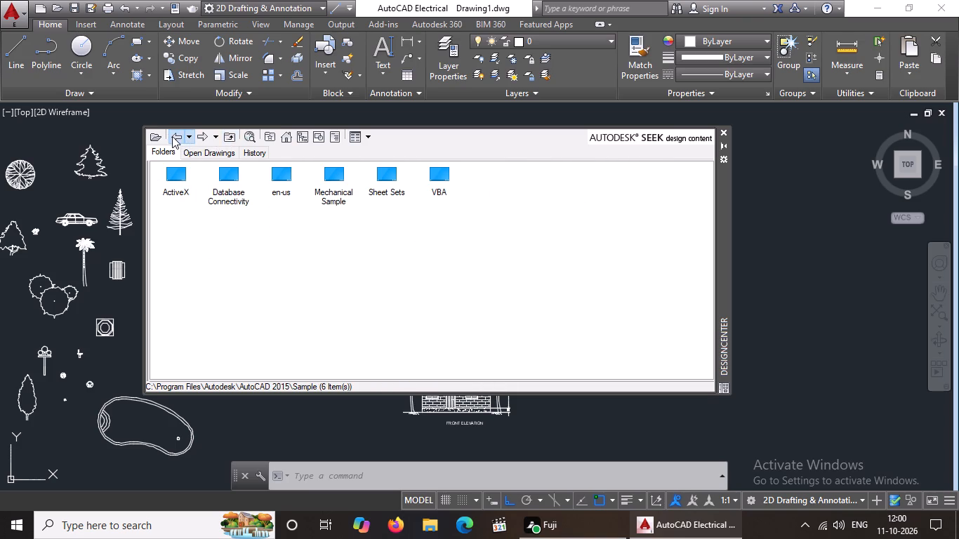
double_click(282, 182)
double_click(185, 187)
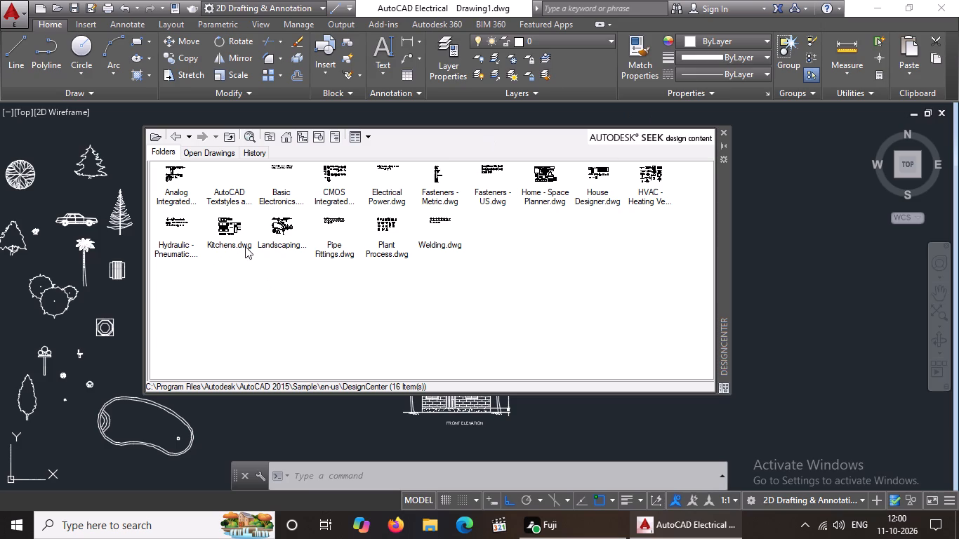
scroll(245, 246, "up", 1)
double_click(232, 220)
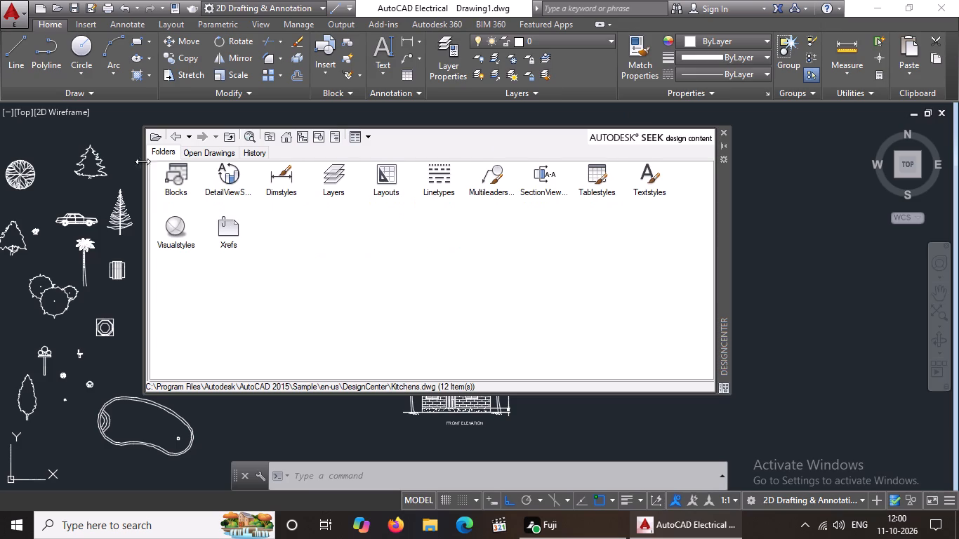
double_click(179, 168)
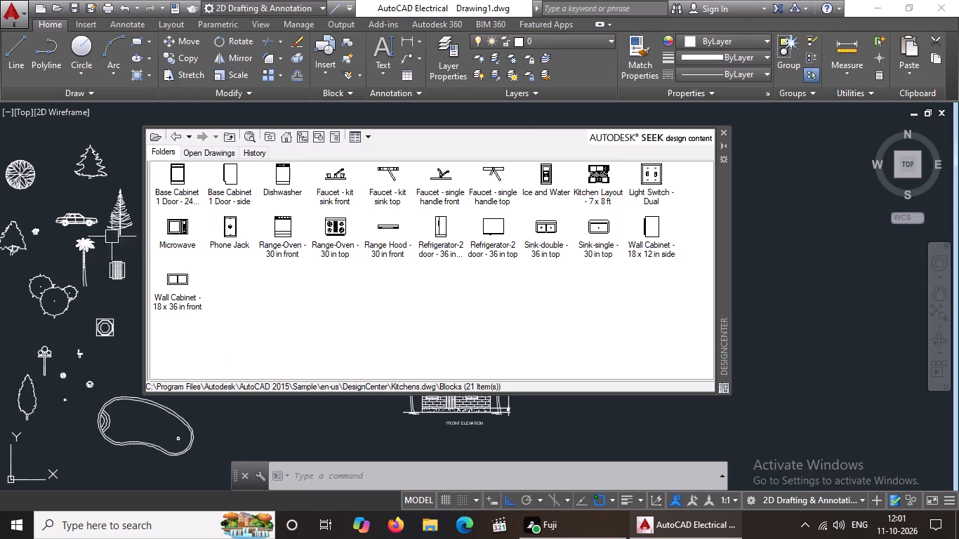
left_click(729, 130)
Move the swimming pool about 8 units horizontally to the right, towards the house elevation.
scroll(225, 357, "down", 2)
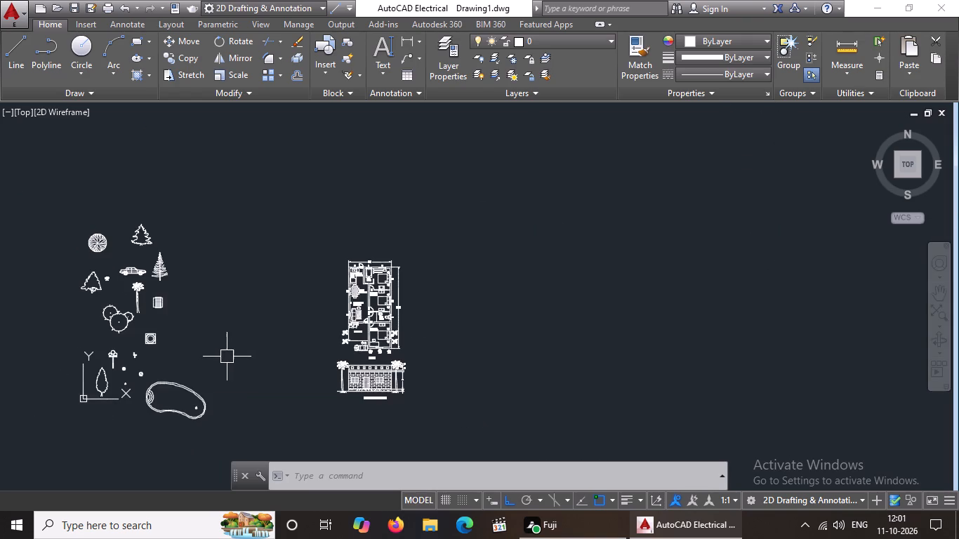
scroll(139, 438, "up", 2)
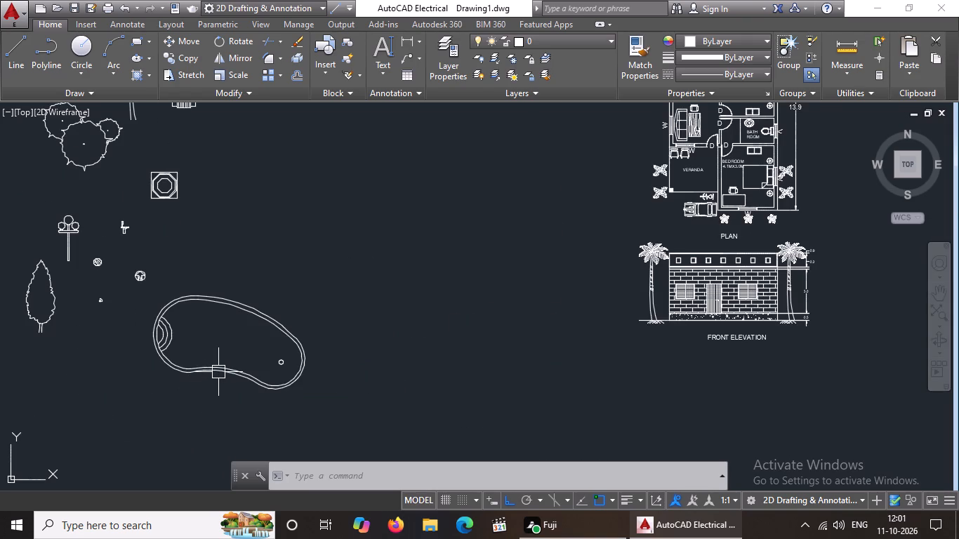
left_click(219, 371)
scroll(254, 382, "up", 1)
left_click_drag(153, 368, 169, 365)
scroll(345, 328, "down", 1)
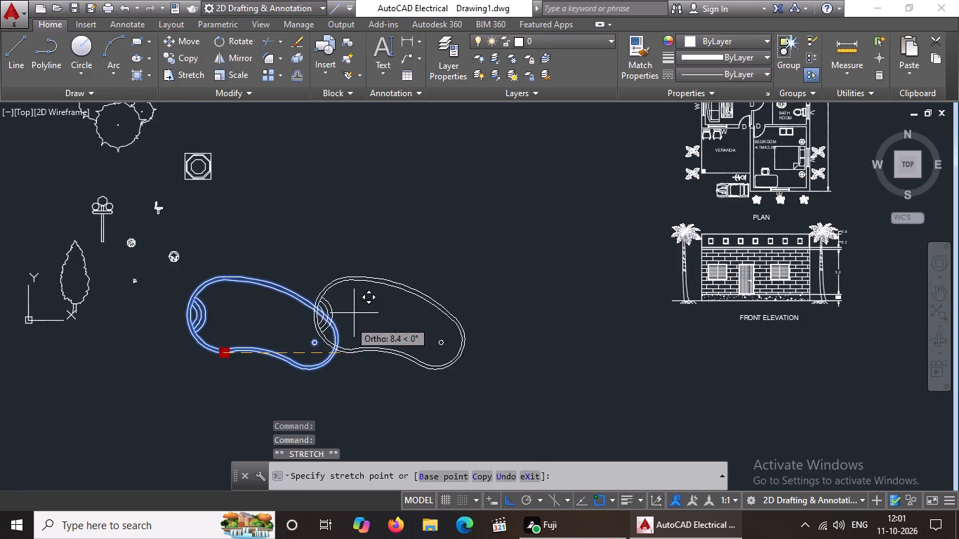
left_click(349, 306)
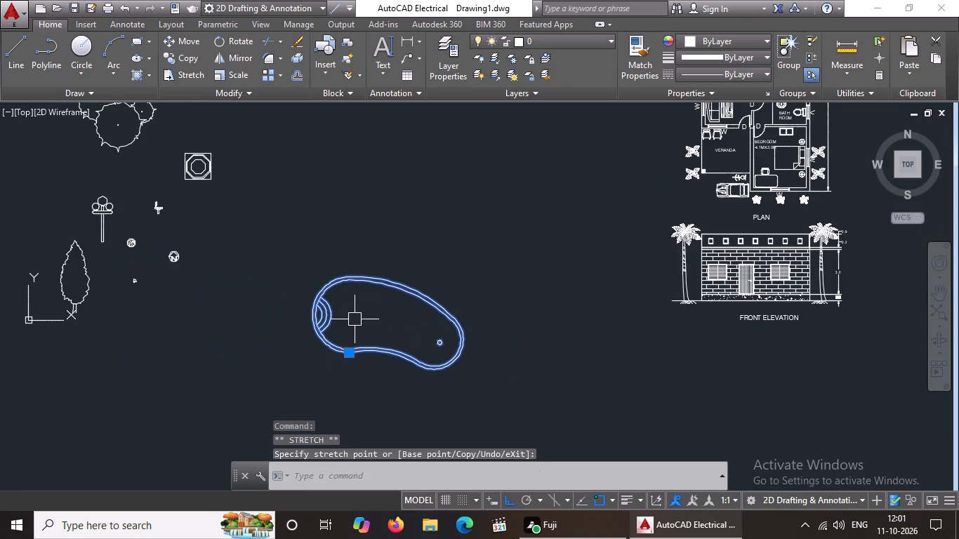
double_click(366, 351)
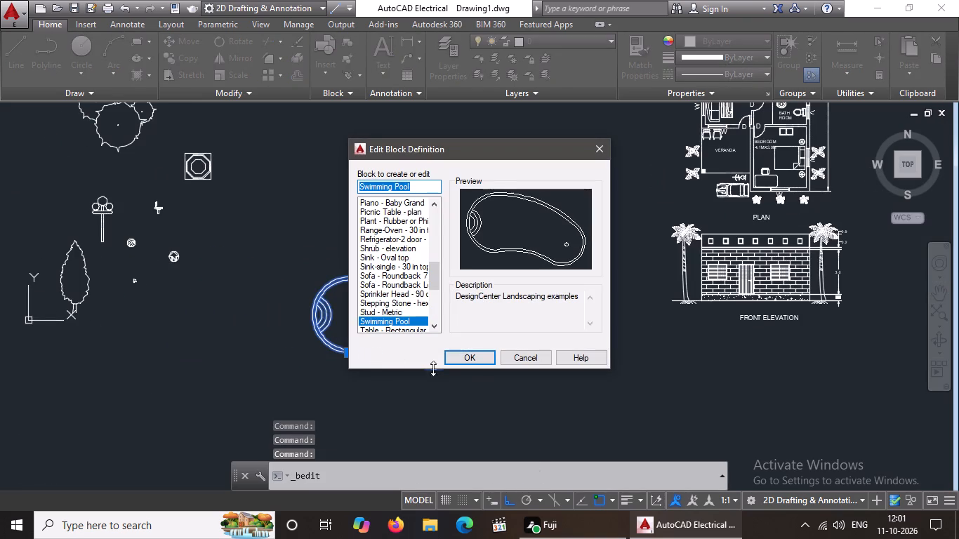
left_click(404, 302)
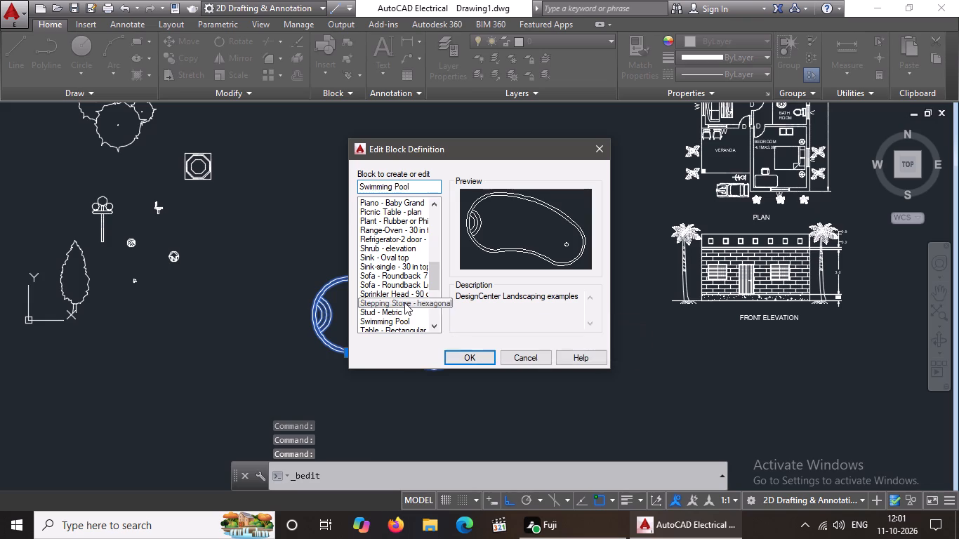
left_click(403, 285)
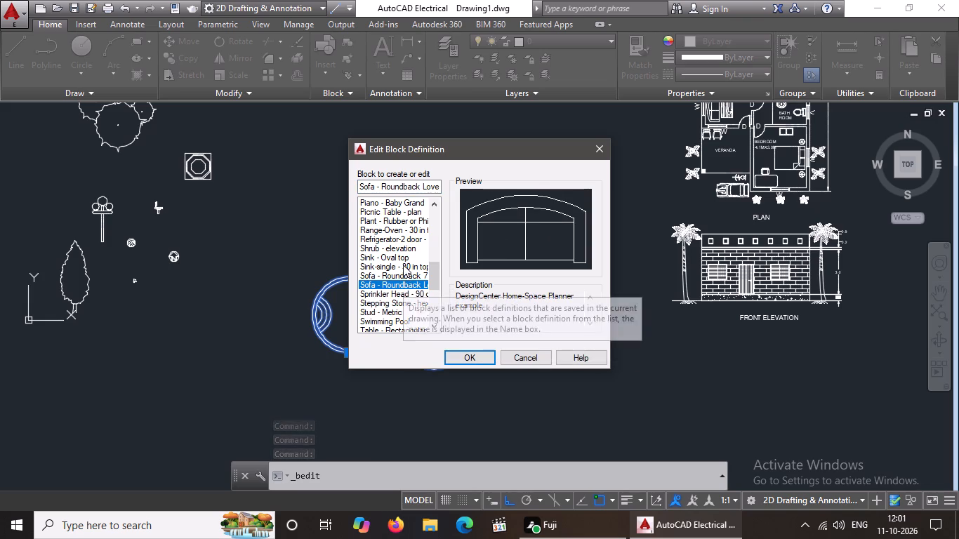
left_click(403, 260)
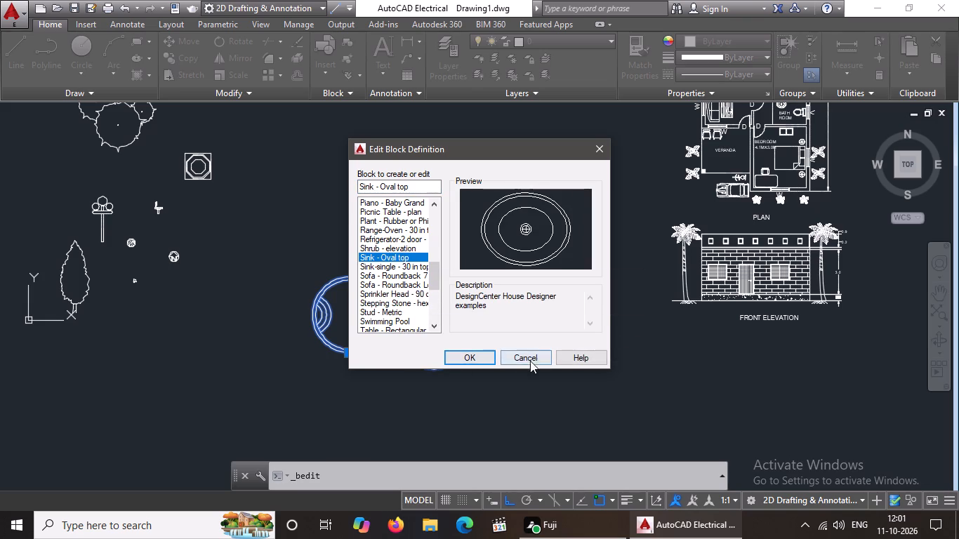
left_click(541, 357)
Erase the swimming pool block.
left_click(447, 363)
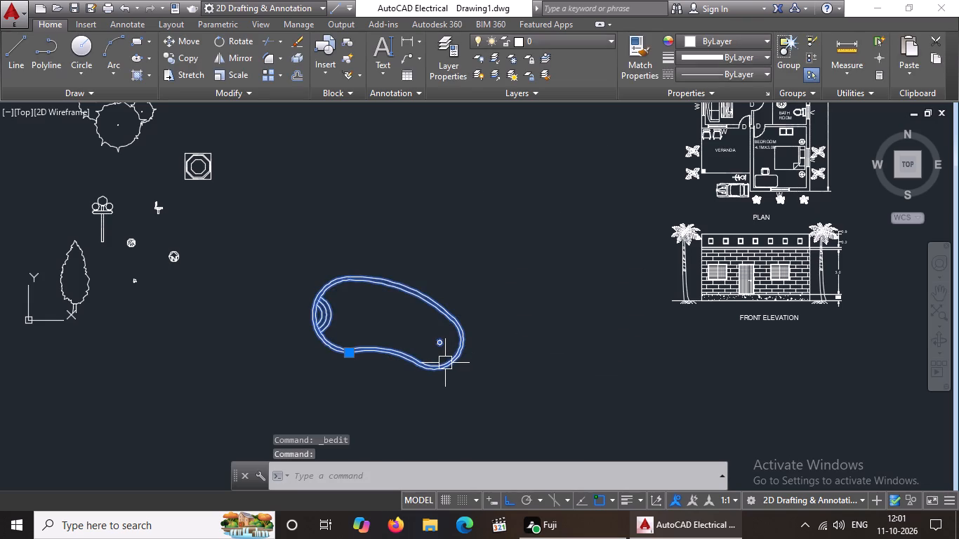
key("Delete")
key("Delete")
Shift the North Arrow block a short way to the right and erase it.
scroll(334, 325, "down", 1)
scroll(182, 312, "up", 1)
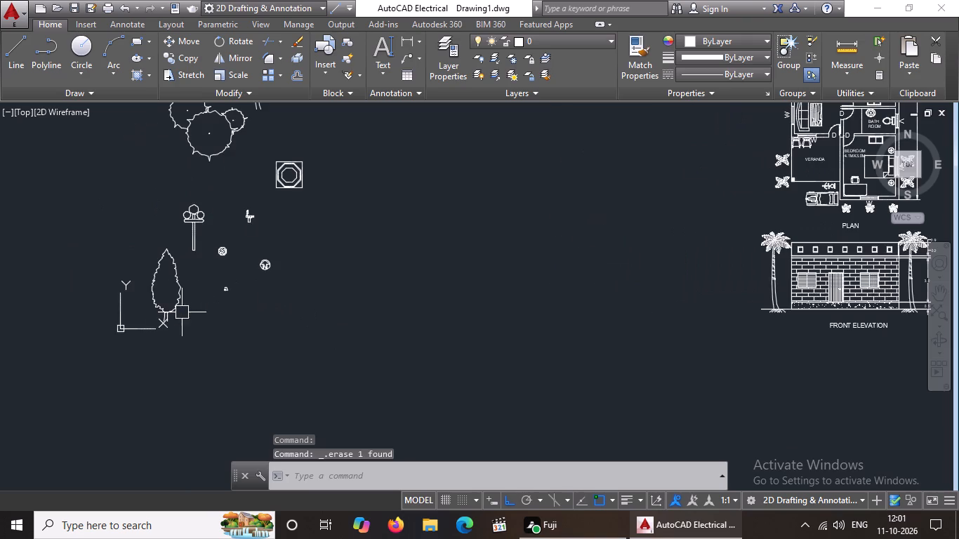
scroll(251, 284, "up", 3)
left_click(304, 214)
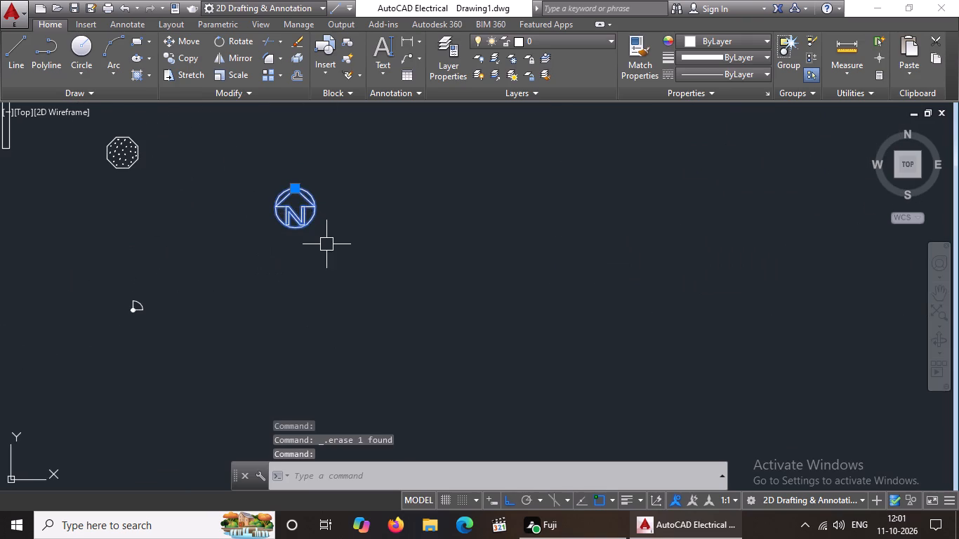
left_click(300, 192)
left_click(373, 259)
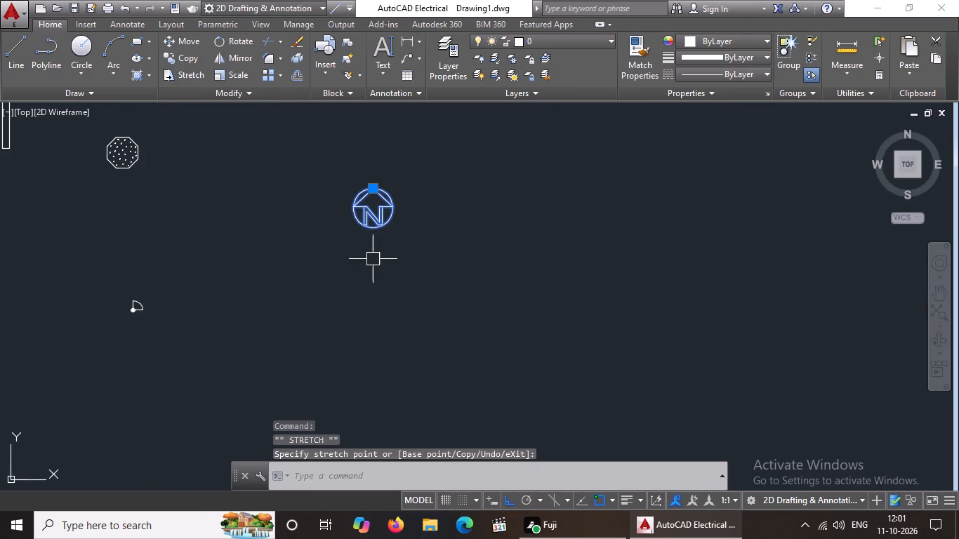
key("Delete")
key("Delete")
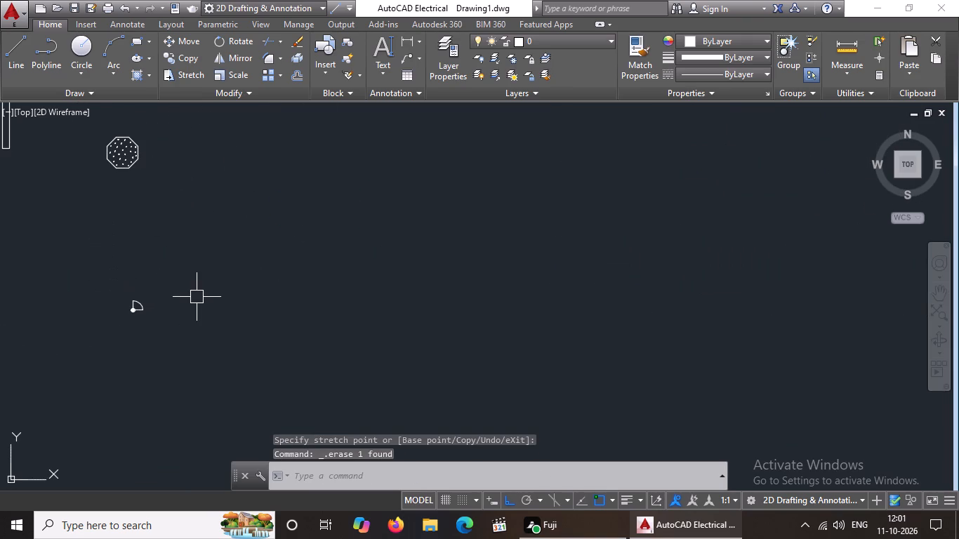
Erase the small 90-degree sprinkler head block below the stepping stone.
scroll(197, 297, "down", 1)
scroll(163, 293, "up", 3)
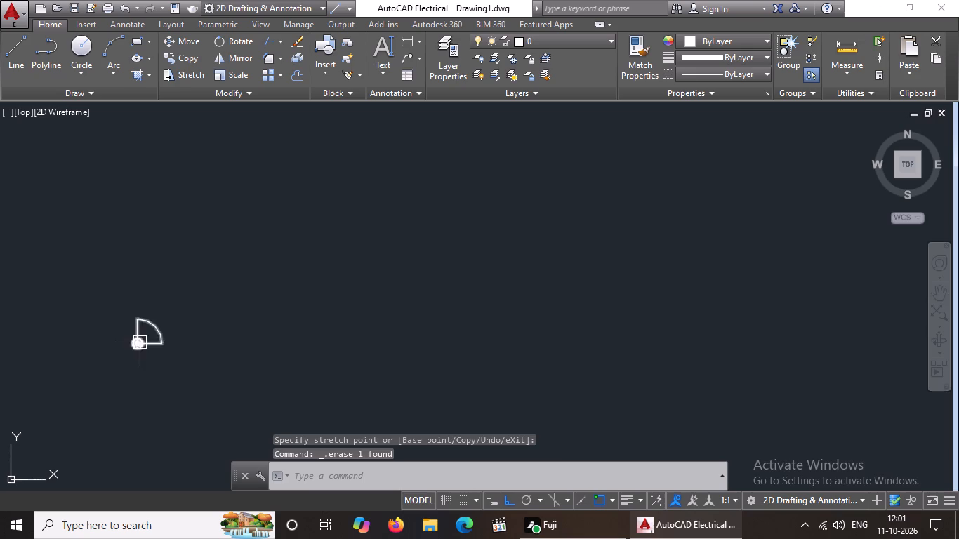
scroll(140, 342, "up", 1)
left_click(138, 345)
right_click(138, 345)
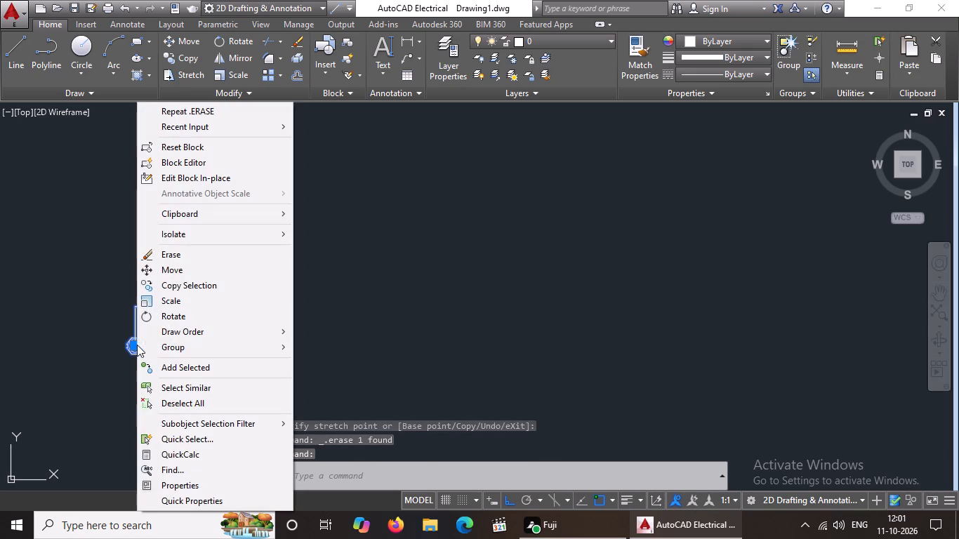
double_click(119, 346)
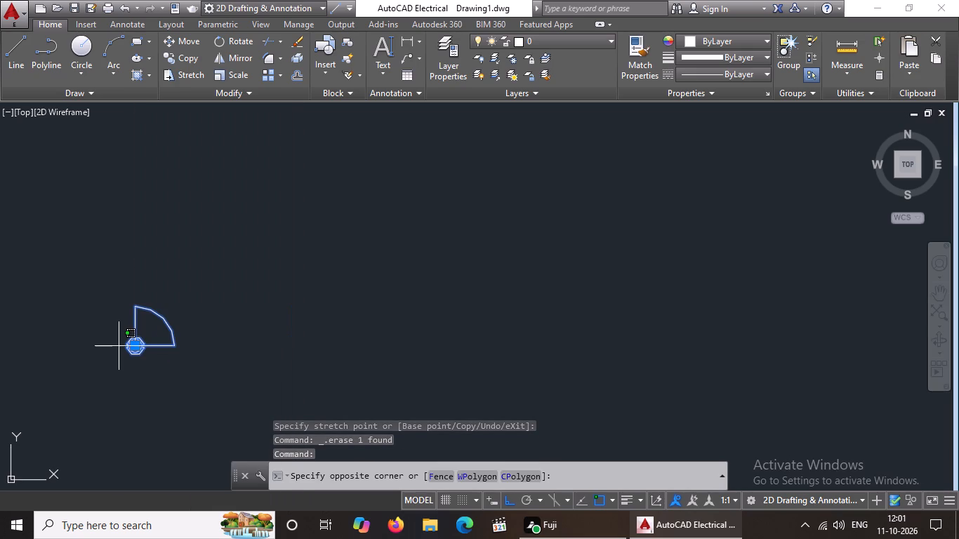
triple_click(131, 344)
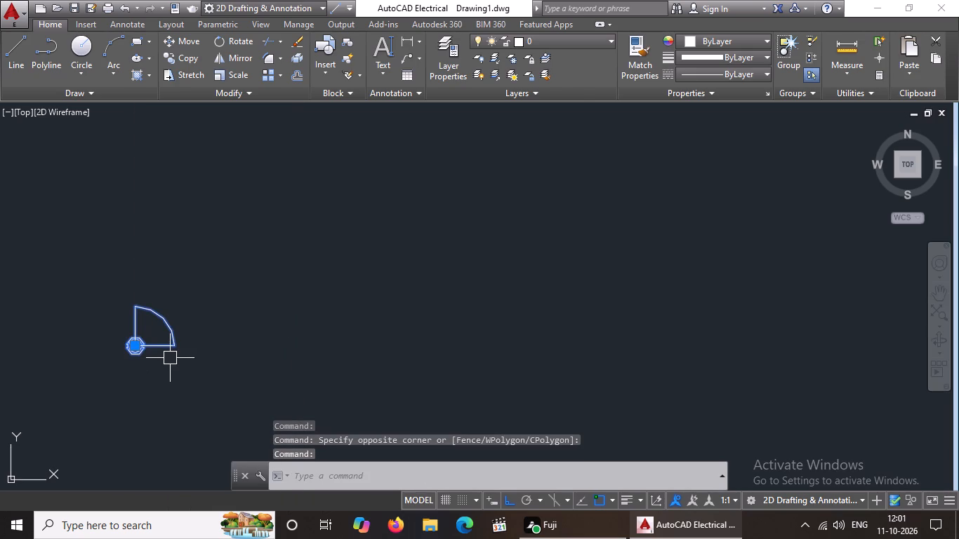
key("Delete")
key("Delete")
Move the Tree - type 2 deciduous block horizontally to the right, to below and right of the hot tub.
scroll(167, 359, "down", 5)
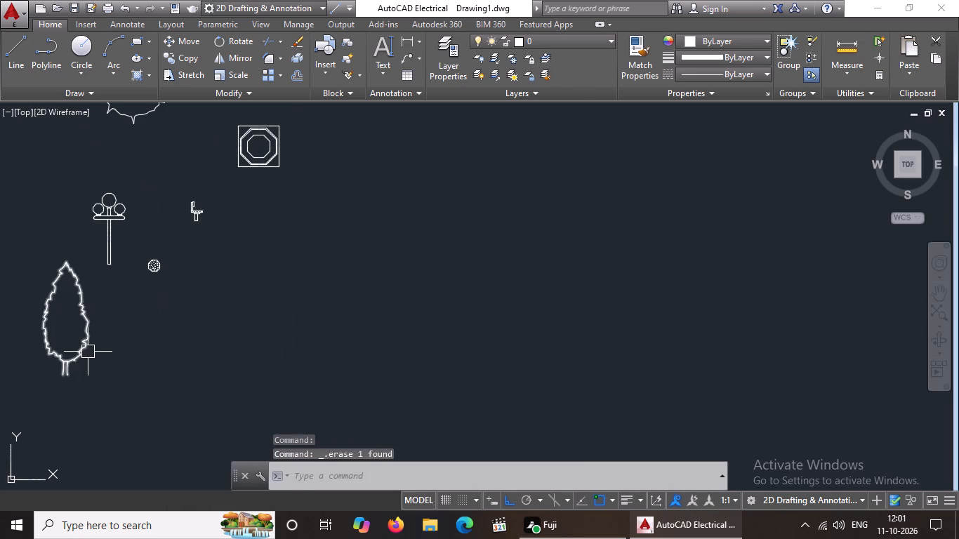
scroll(83, 354, "up", 1)
left_click(82, 353)
left_click(58, 392)
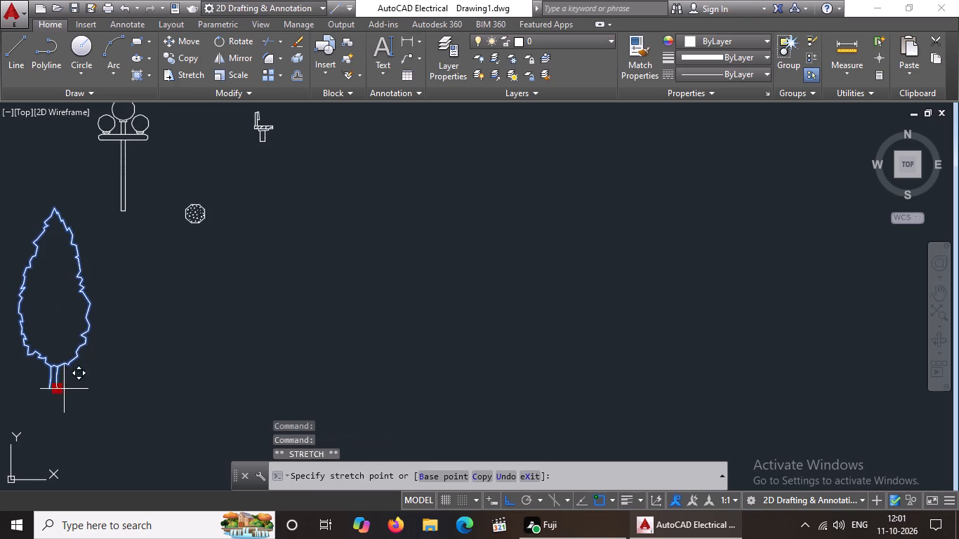
left_click(562, 344)
scroll(562, 344, "down", 2)
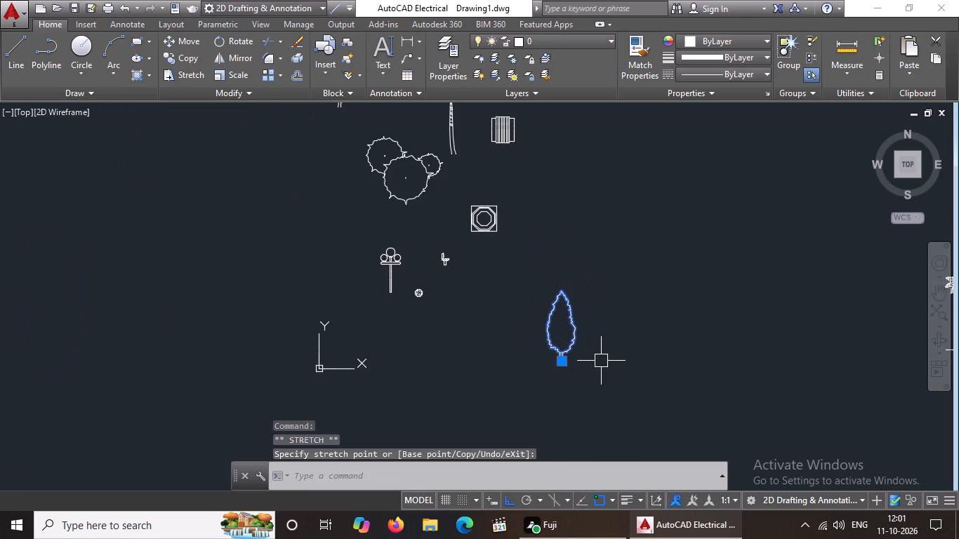
Erase the selected narrow deciduous tree block below and to the right of the hot tub.
key("Delete")
key("Delete")
Open the Stepping Stone - hexagonal block in the Block Editor to examine it, and close the editor.
scroll(502, 310, "up", 2)
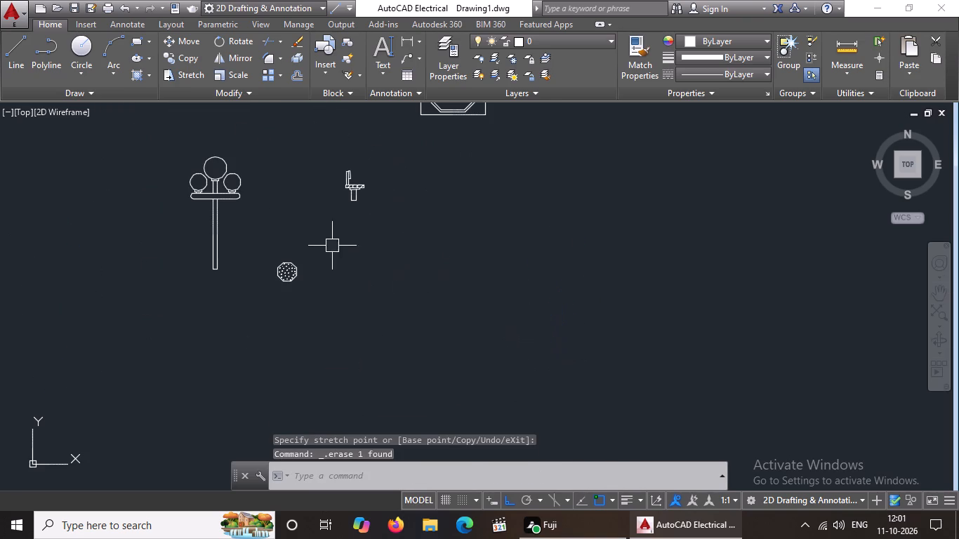
double_click(285, 272)
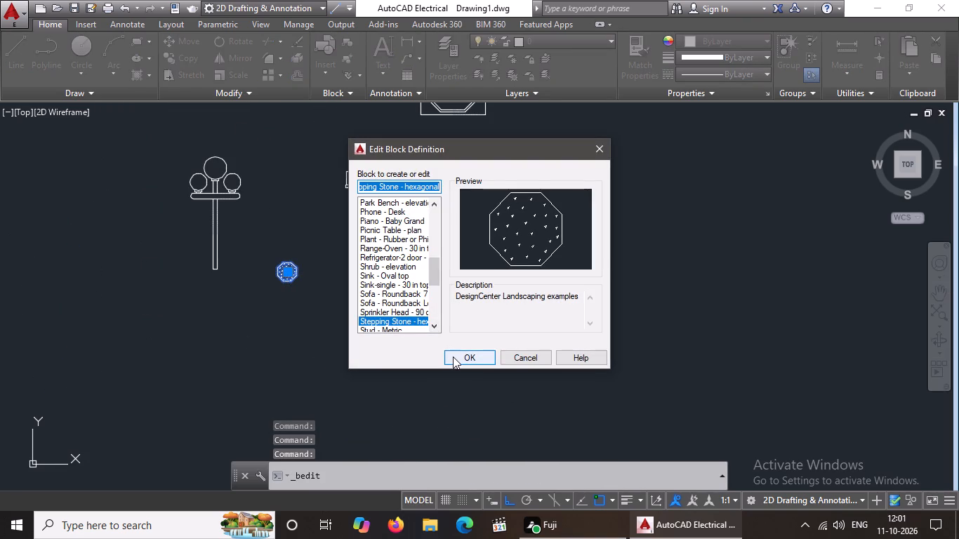
left_click(453, 357)
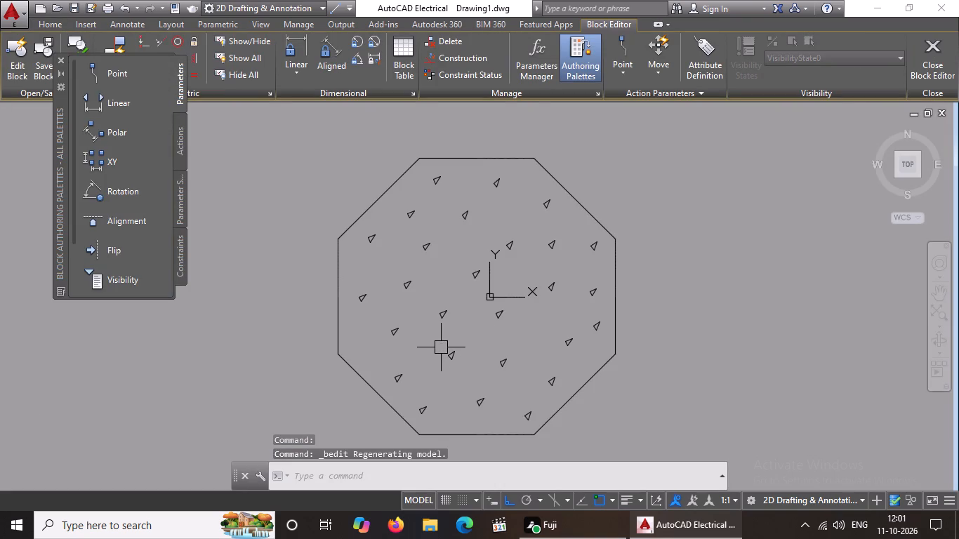
left_click(933, 48)
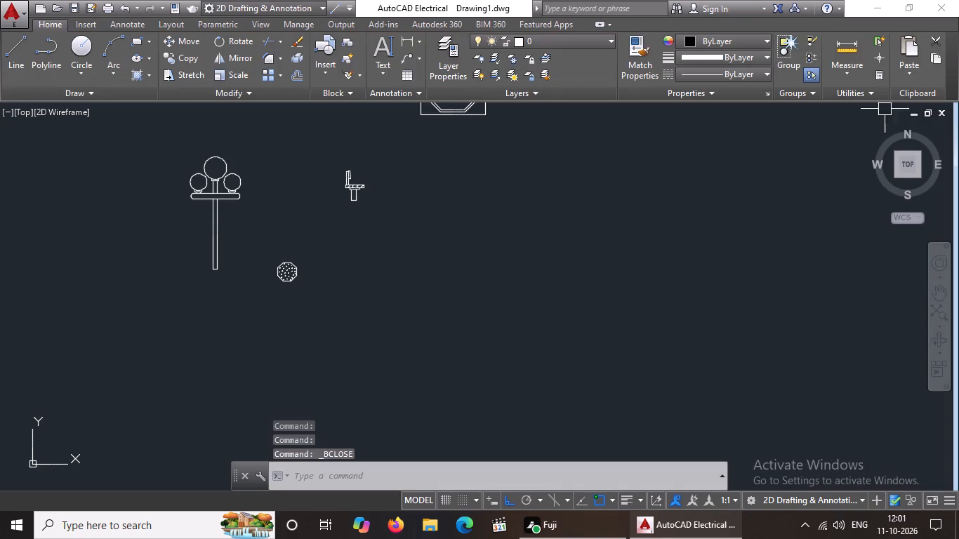
Shift the hexagonal stepping stone block about 3.6 units horizontally to the right and erase it.
scroll(289, 281, "down", 2)
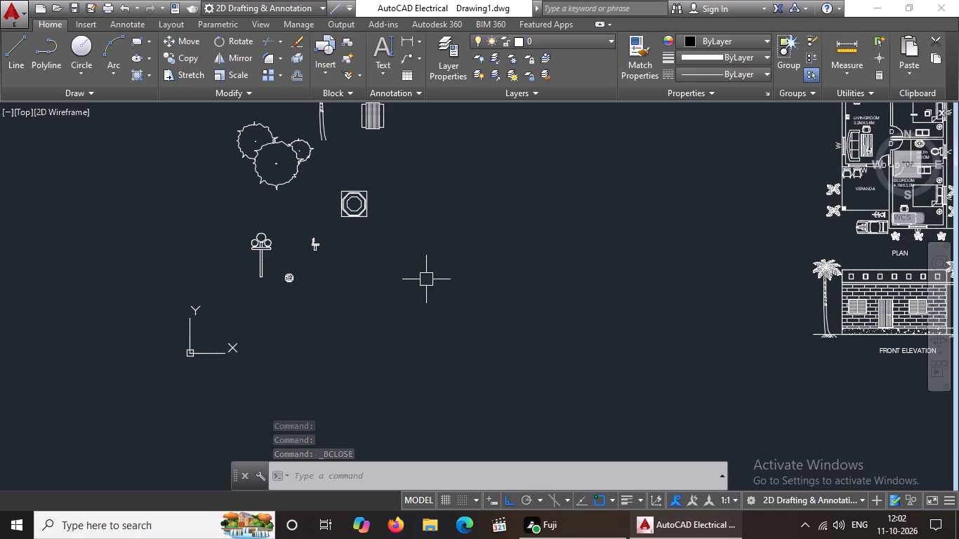
scroll(267, 279, "up", 1)
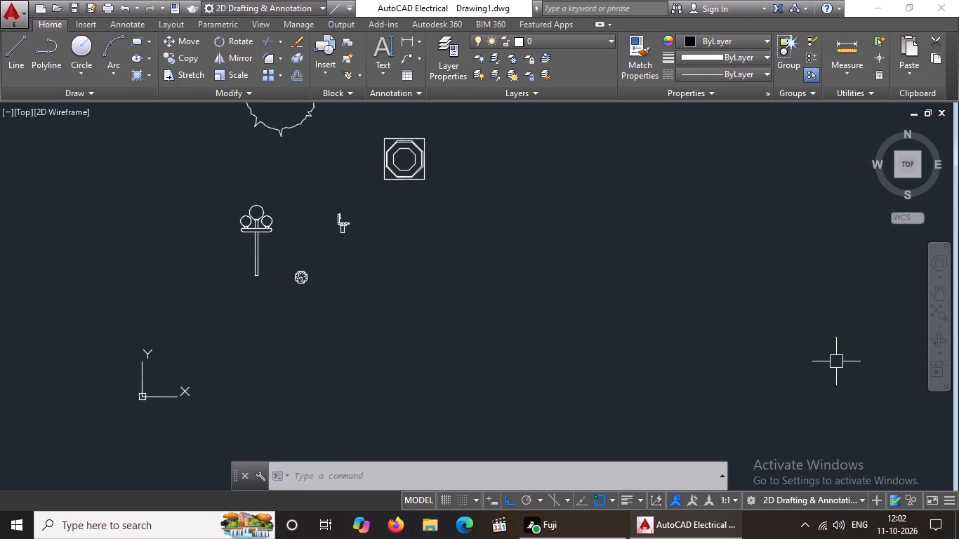
scroll(294, 282, "up", 1)
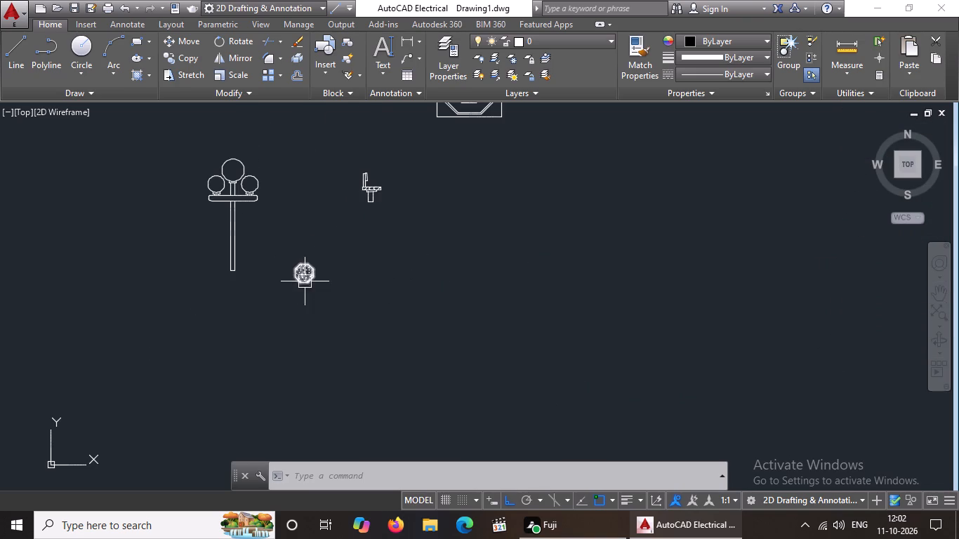
left_click(297, 279)
left_click(302, 277)
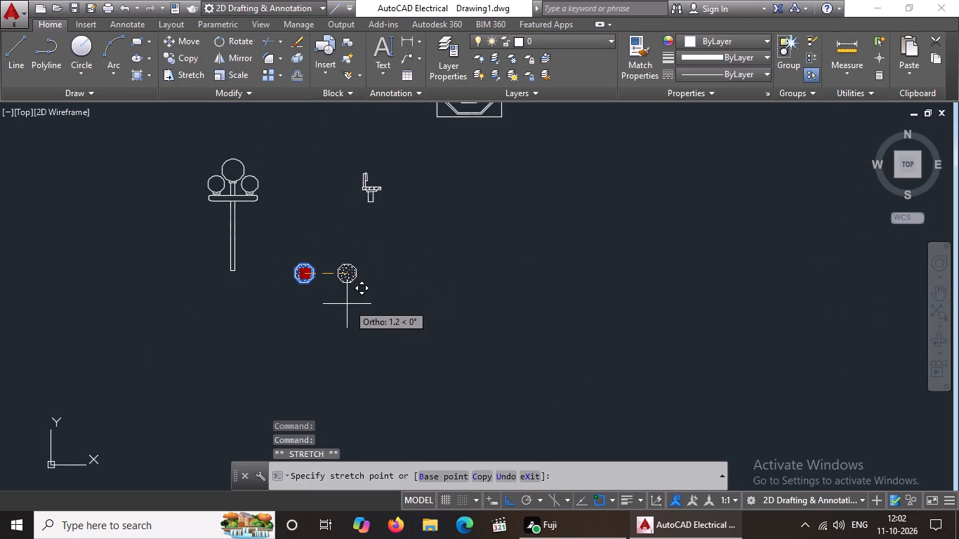
left_click(442, 309)
left_click(443, 273)
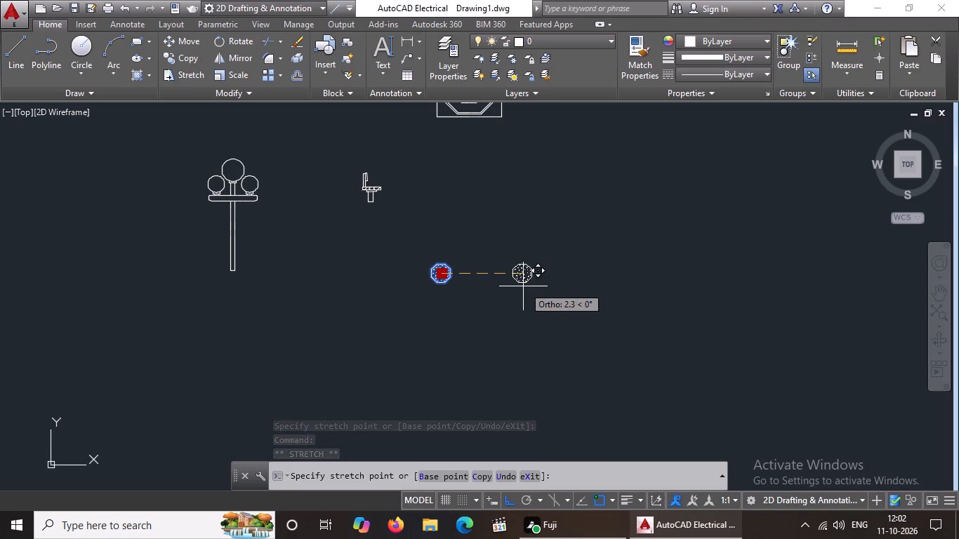
key("Escape")
right_click(446, 277)
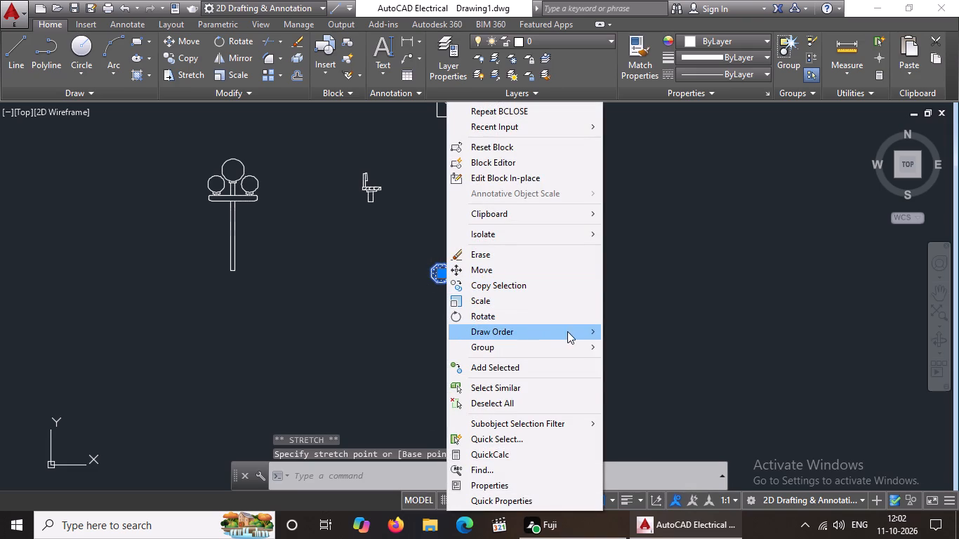
left_click(655, 328)
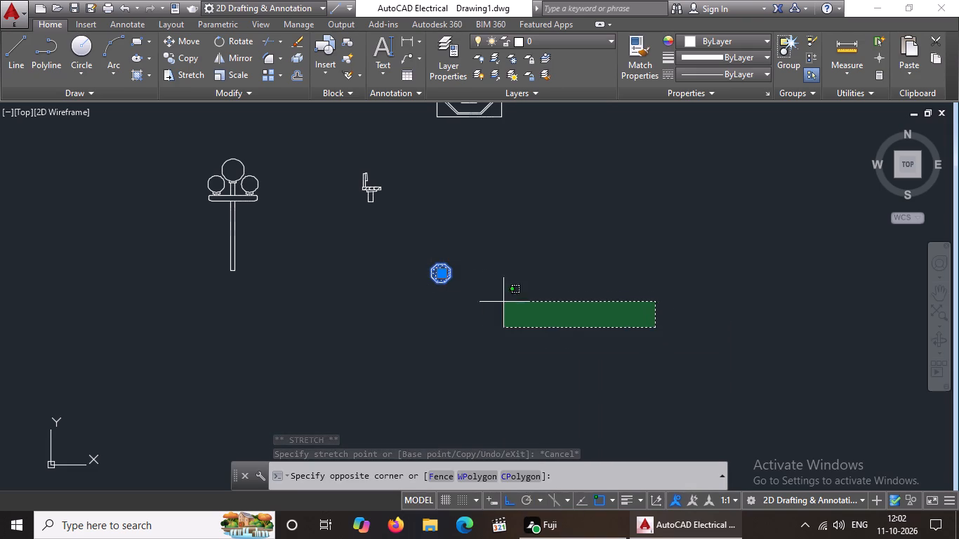
scroll(456, 285, "up", 2)
scroll(459, 283, "down", 2)
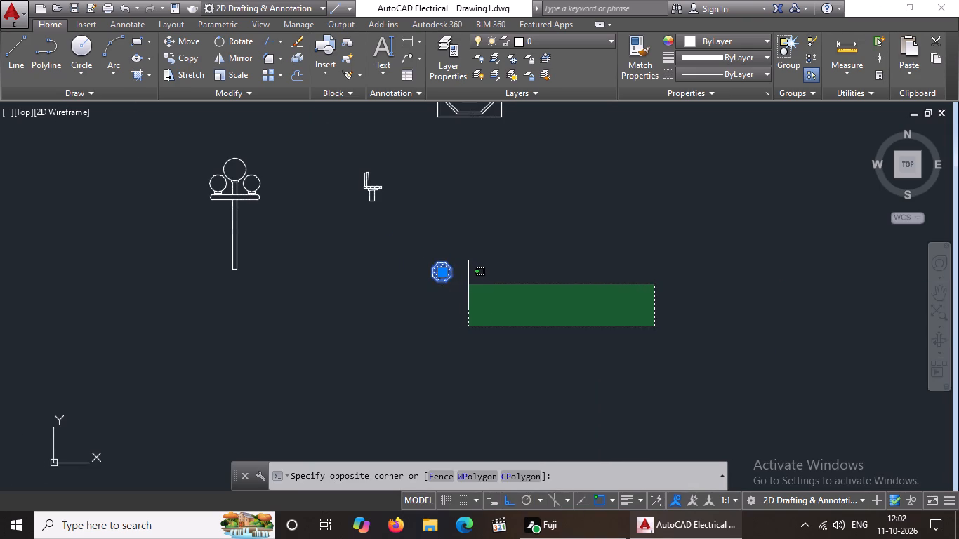
left_click(484, 284)
left_click_drag(428, 268, 443, 273)
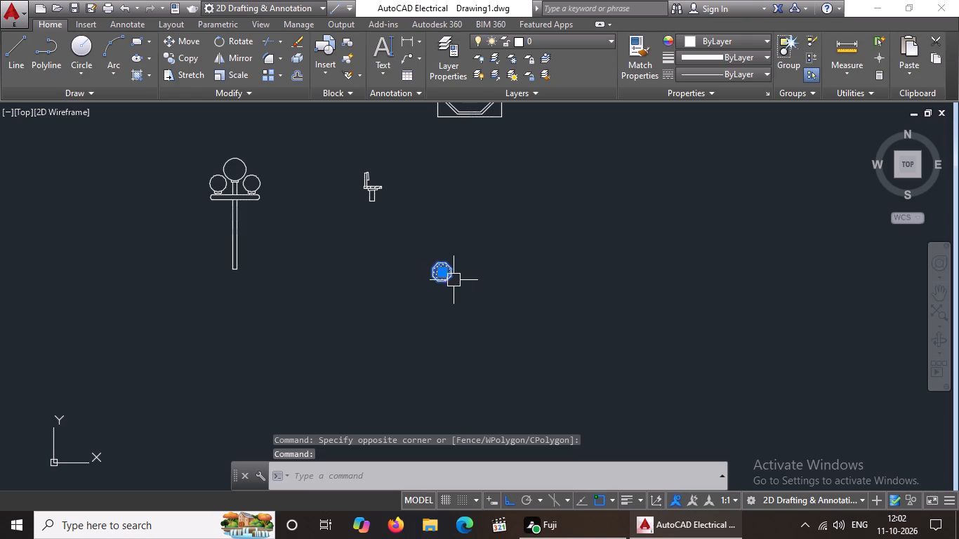
key("Delete")
key("Delete")
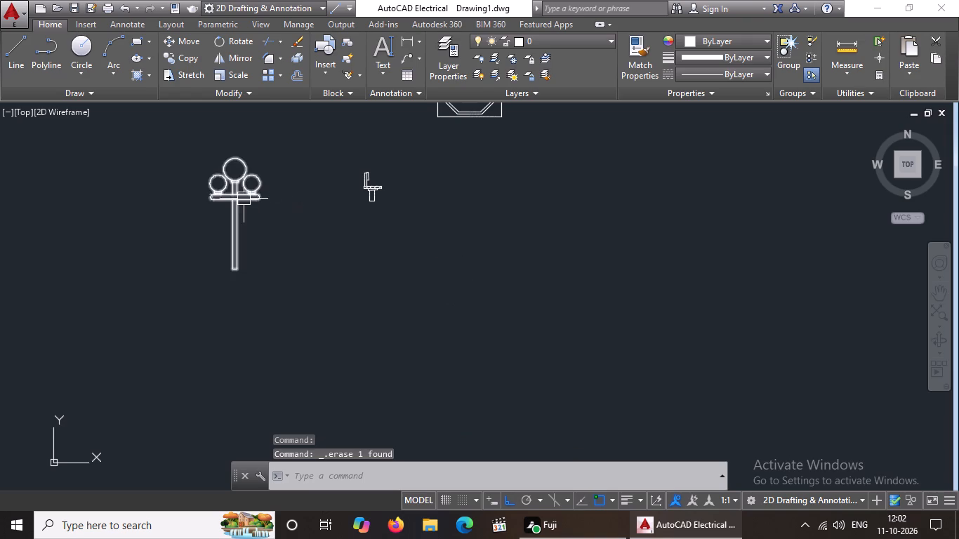
Check the outdoor lamp's block definition without editing it, and erase the Lamp - outdoor elevation block.
double_click(244, 199)
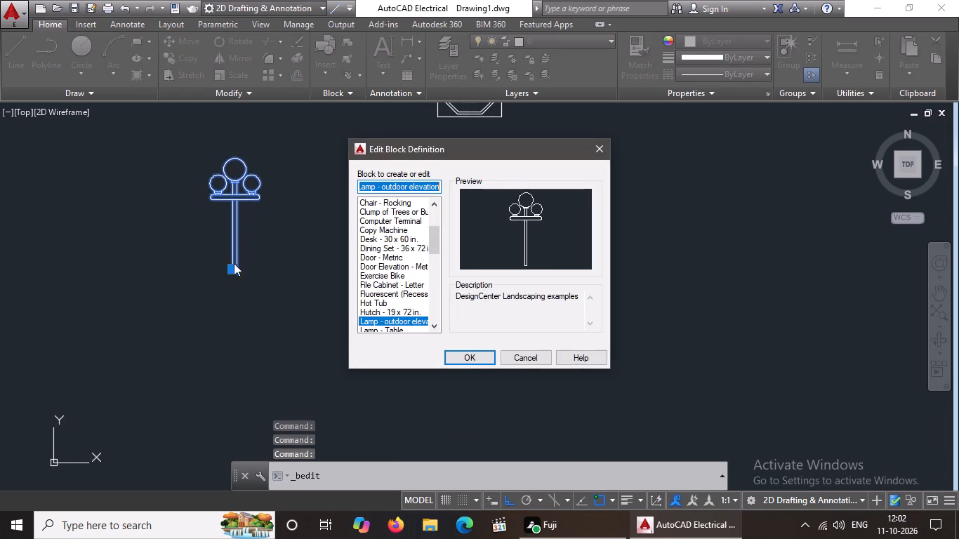
left_click(518, 354)
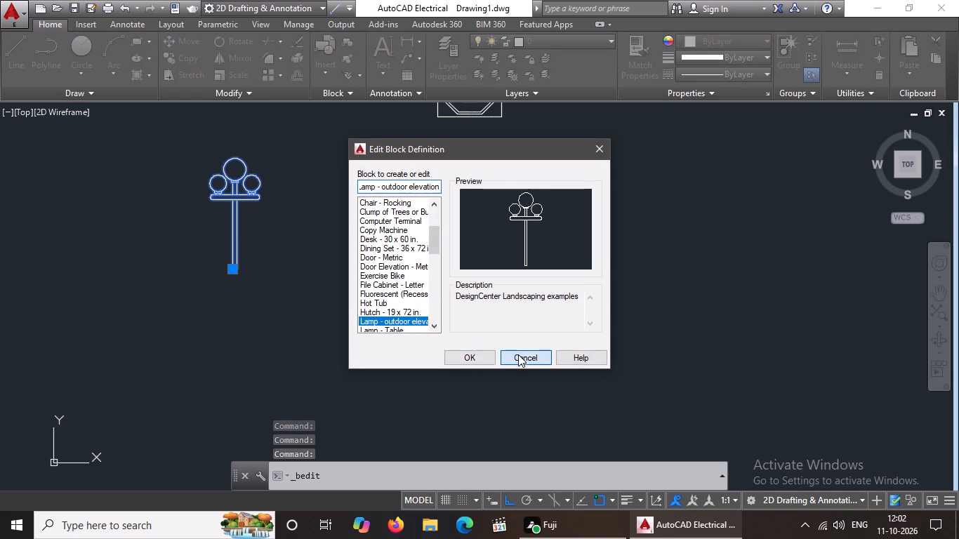
key("Delete")
key("Delete")
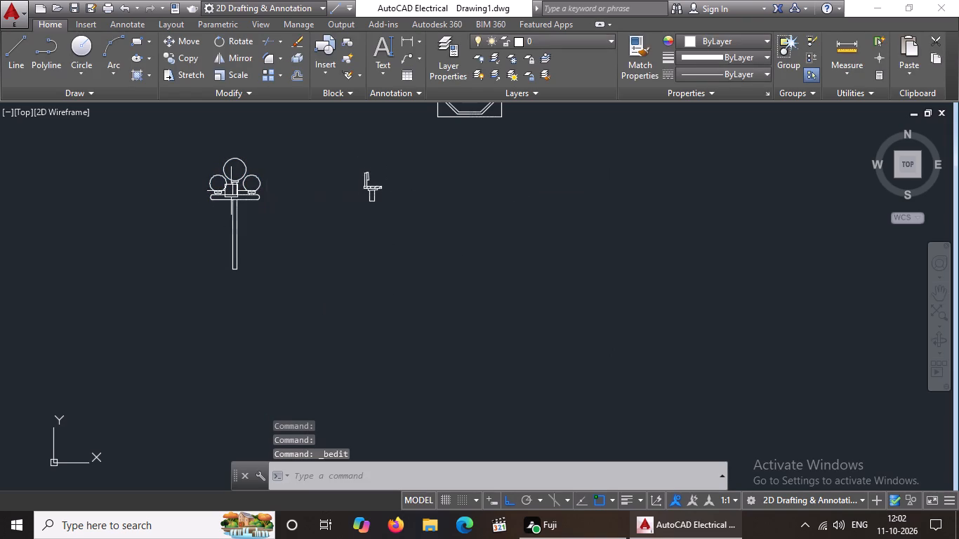
left_click(233, 189)
key("Delete")
key("Delete")
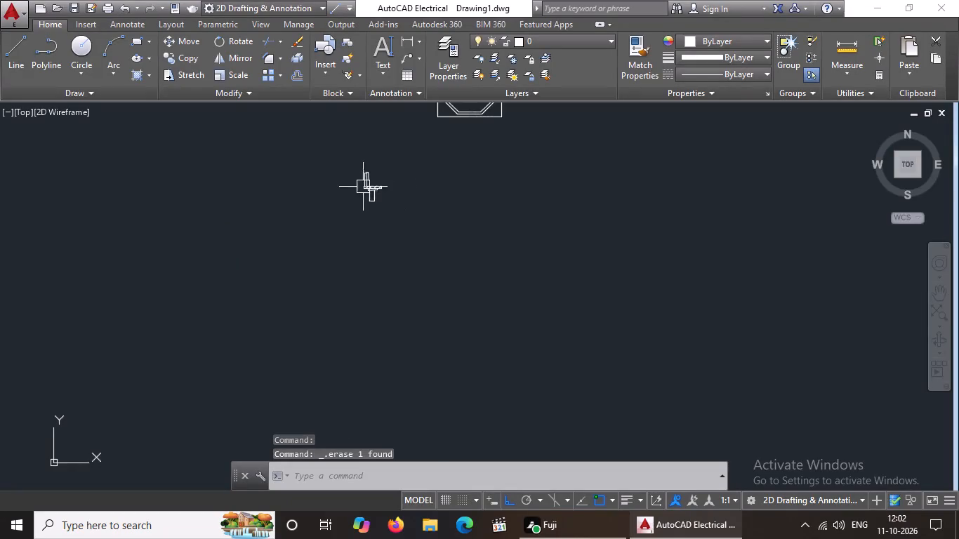
Inspect the Park Bench - elevation block in the Block Editor, close the editor, and erase the bench from the drawing.
scroll(367, 182, "up", 1)
double_click(368, 192)
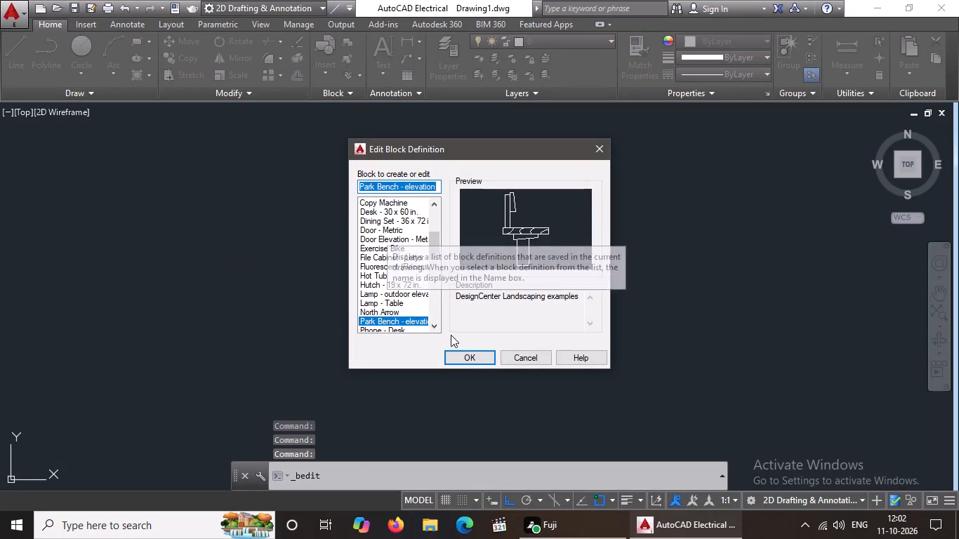
left_click(461, 352)
key("Delete")
key("Delete")
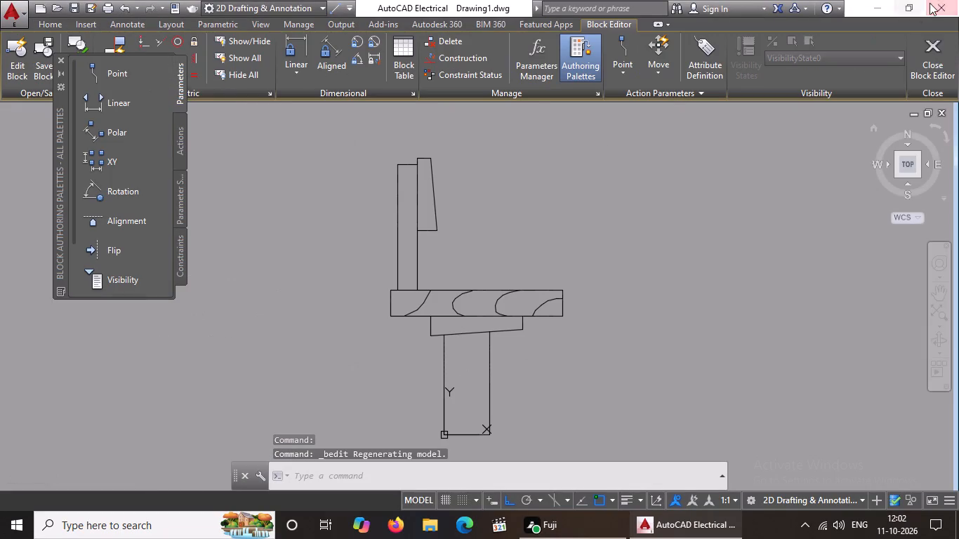
left_click(939, 56)
scroll(475, 201, "down", 2)
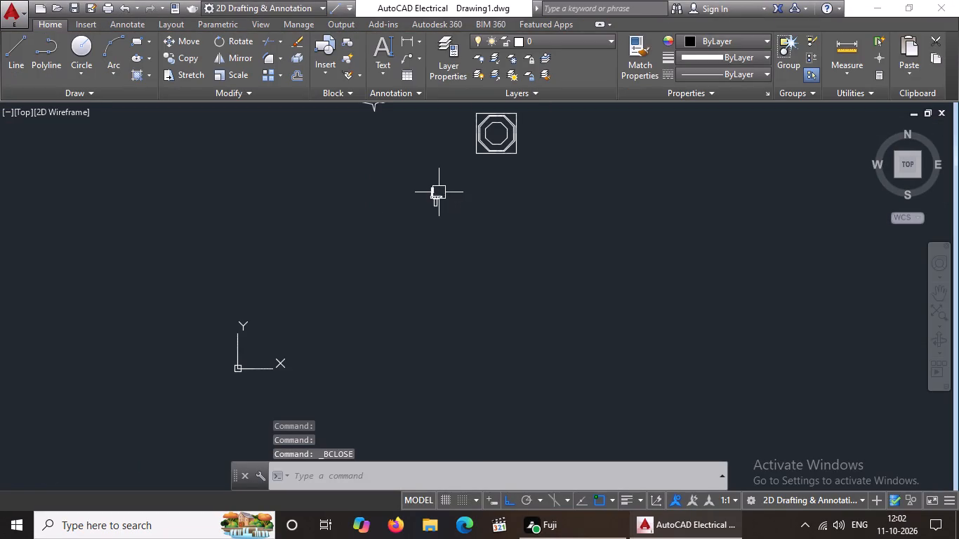
left_click(437, 193)
left_click(437, 198)
key("Delete")
key("Delete")
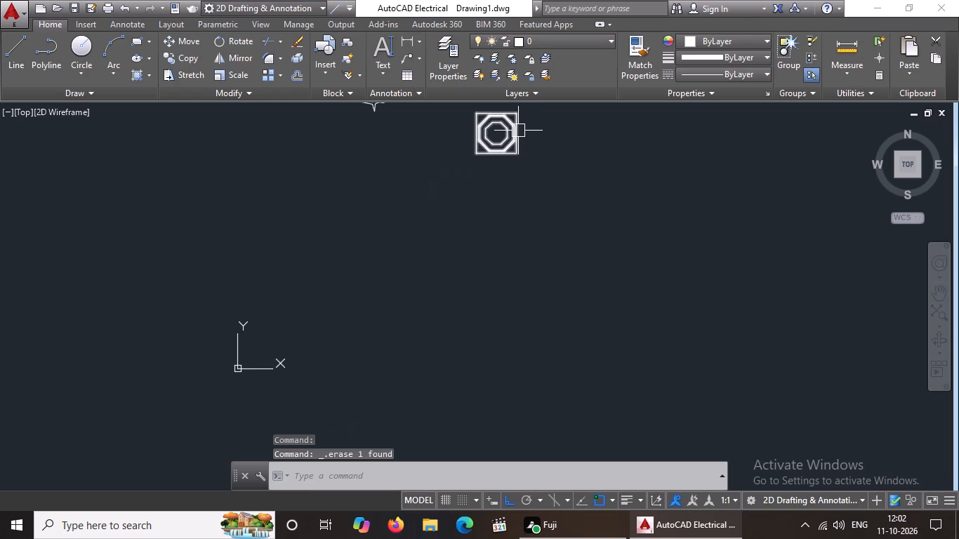
Inspect the Hot Tub block in the Block Editor, close the editor, and erase the hot tub from the drawing.
double_click(513, 133)
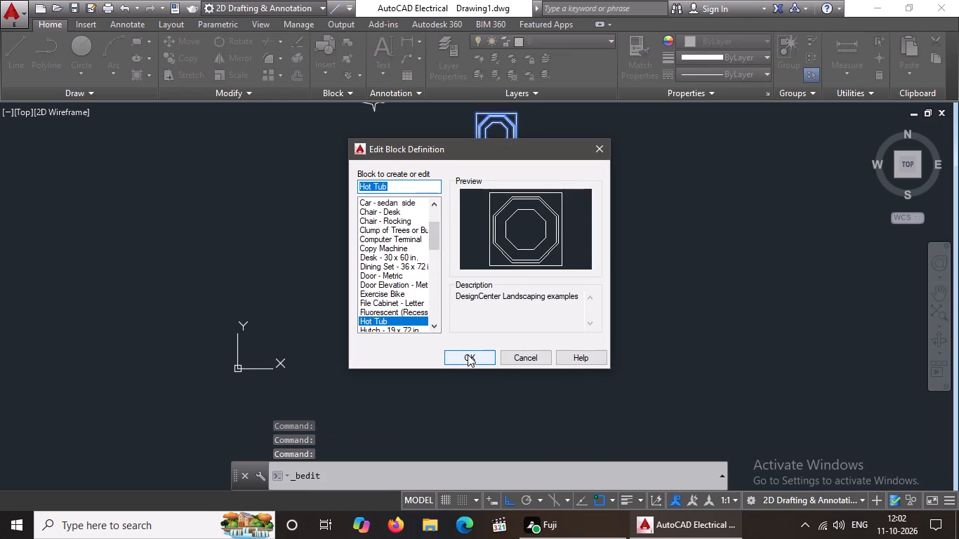
left_click(468, 353)
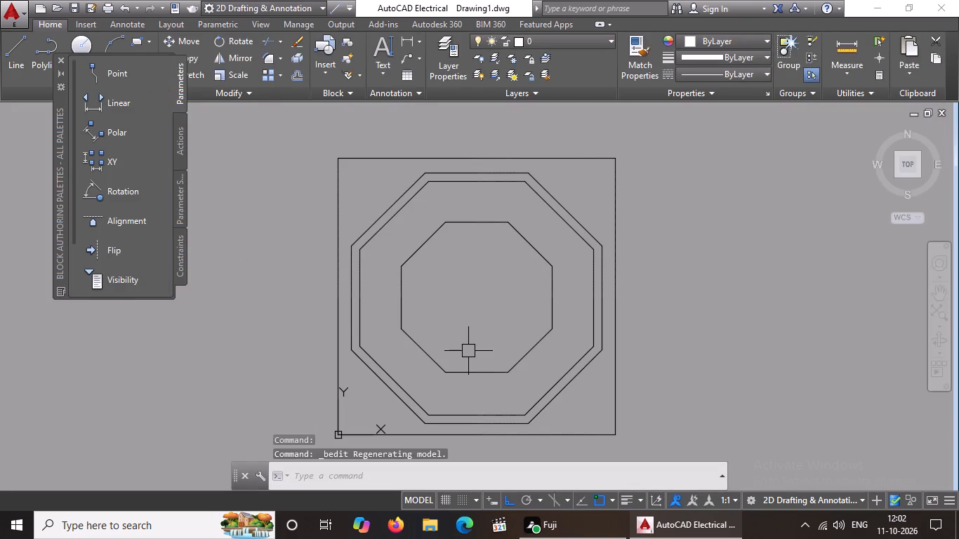
left_click(939, 65)
key("Delete")
key("Delete")
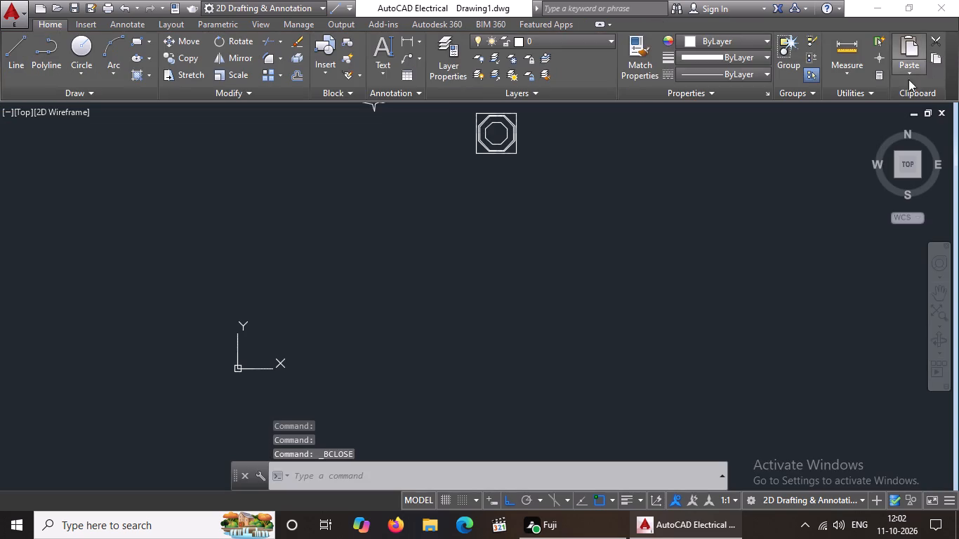
left_click(508, 142)
key("Delete")
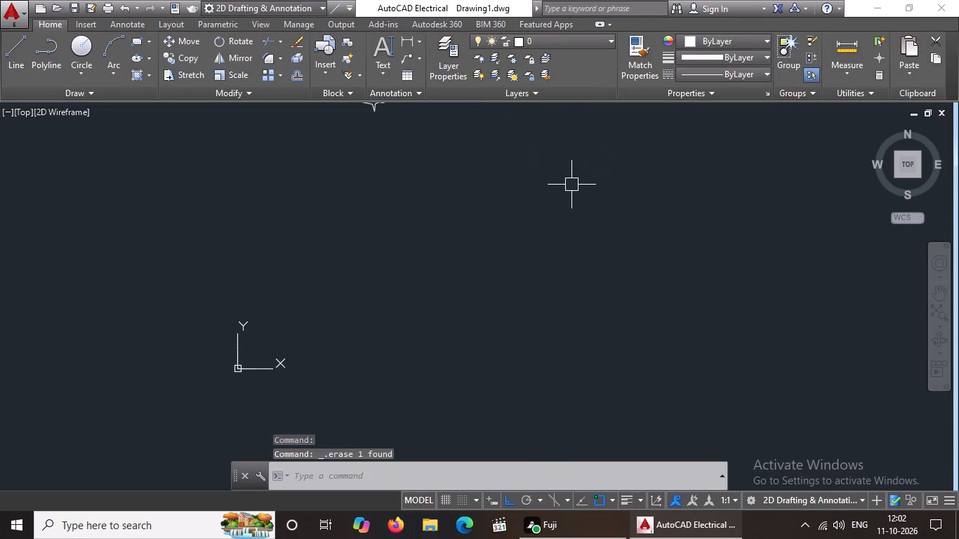
Erase the picnic table block to the right of the palm tree's base.
scroll(573, 185, "down", 4)
middle_click_drag(569, 152, 491, 380)
scroll(472, 368, "up", 3)
left_click(517, 368)
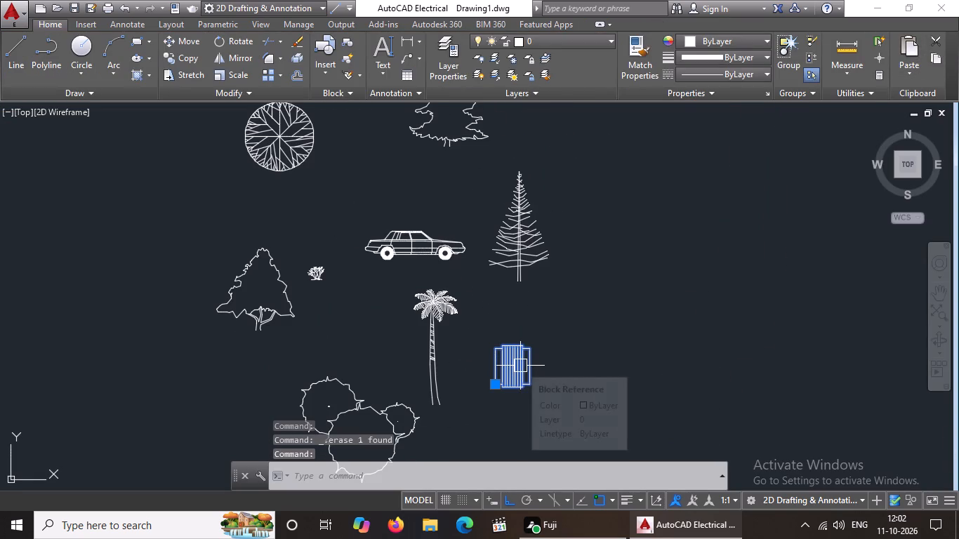
key("Delete")
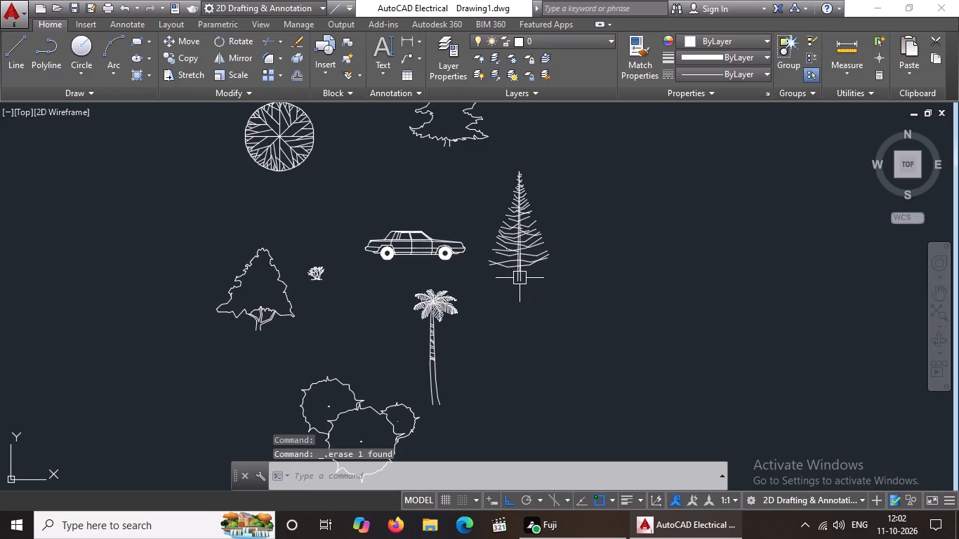
Shift the bare-branched conifer block beside the car horizontally to the right and erase it.
left_click(520, 277)
left_click(519, 284)
left_click(595, 284)
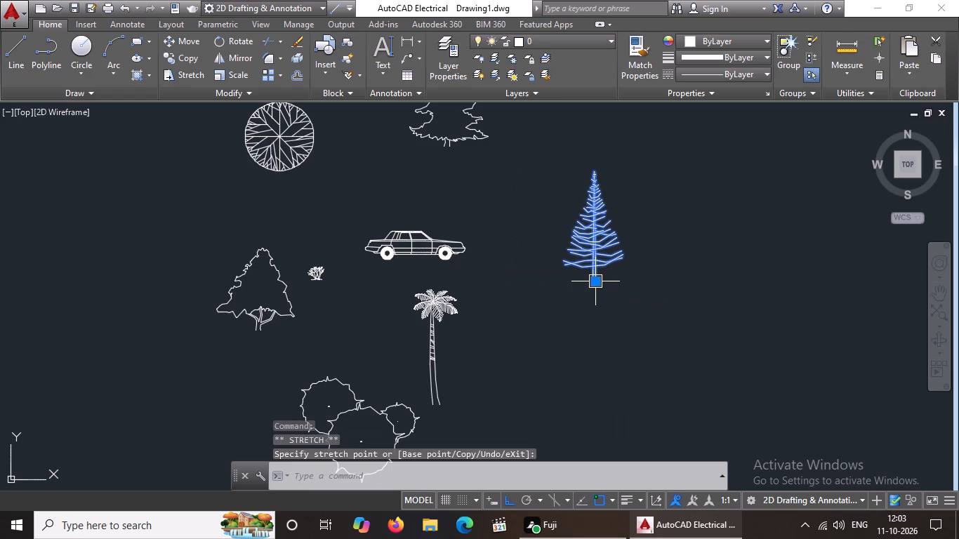
key("Delete")
Move the palm tree block up and well to the right, clear of the side-view car.
left_click(434, 328)
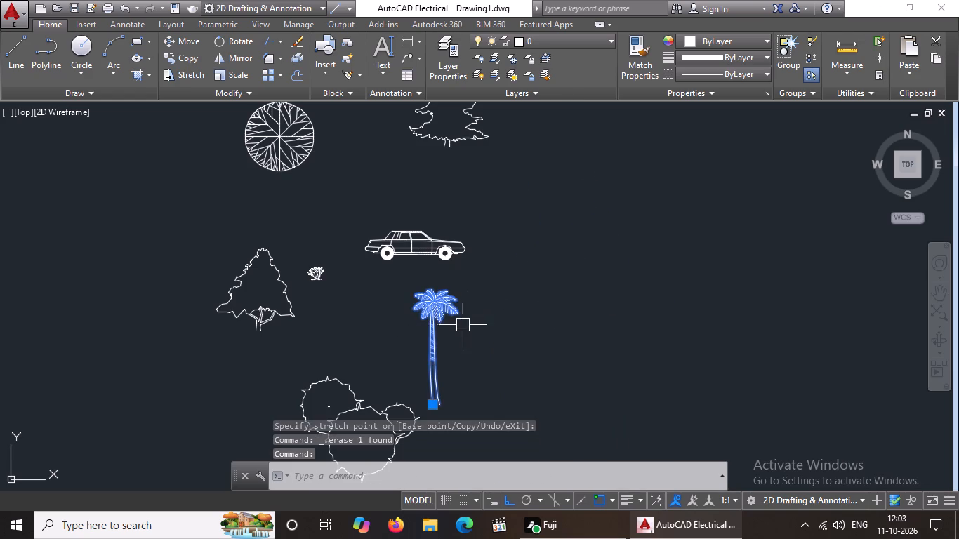
left_click(432, 409)
left_click(538, 292)
left_click(527, 211)
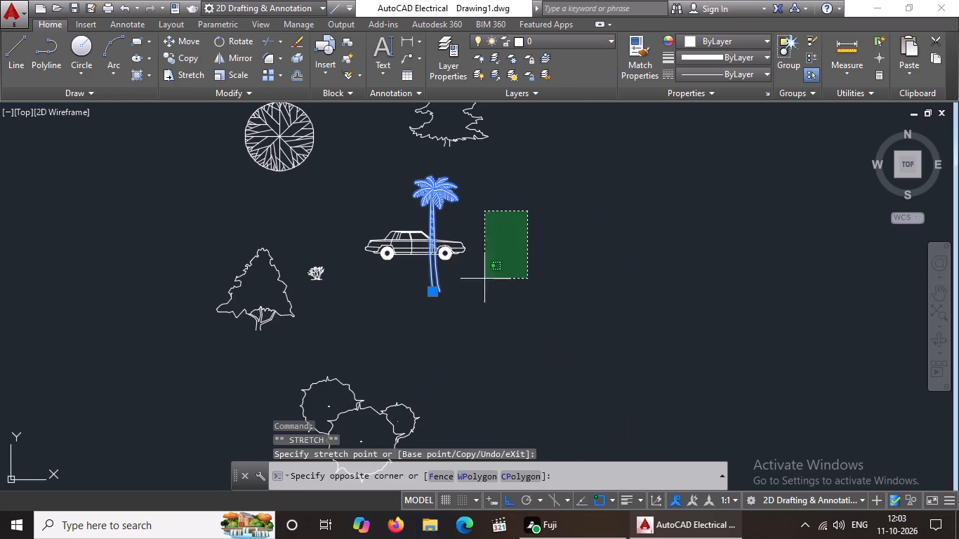
left_click(418, 302)
left_click(428, 296)
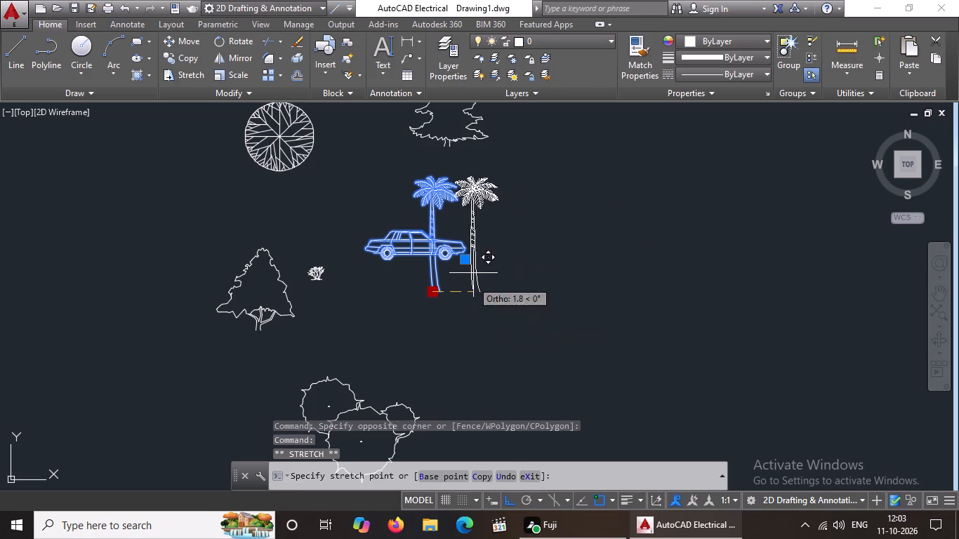
left_click(563, 297)
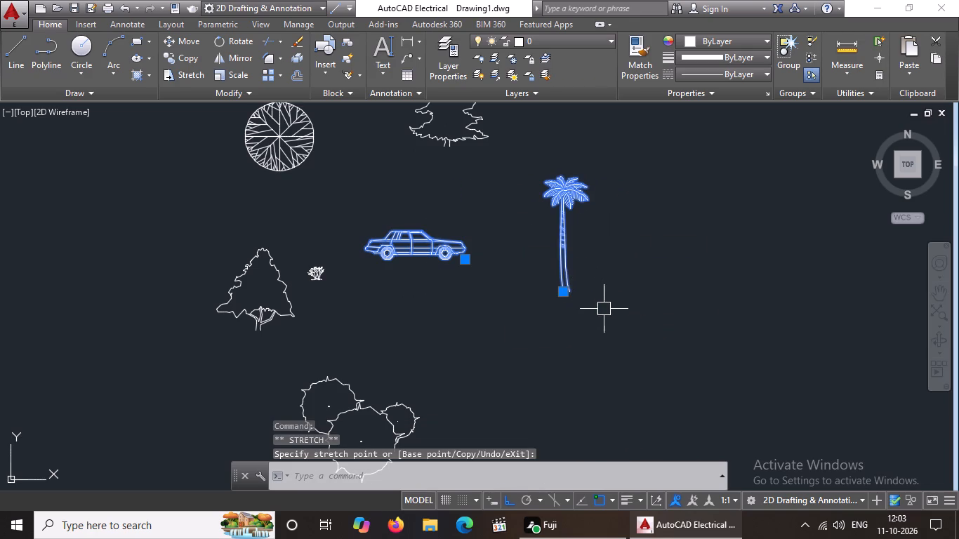
key("Escape")
left_click(575, 288)
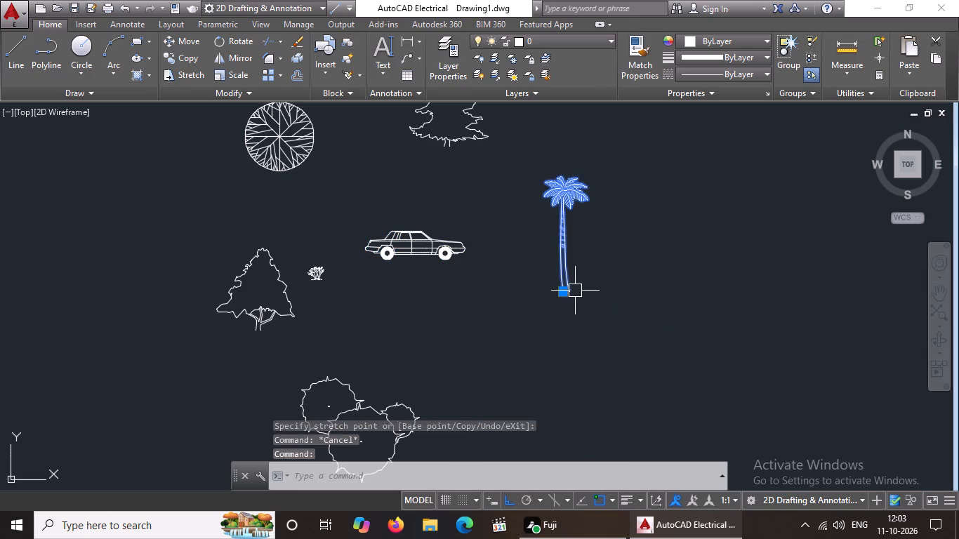
left_click_drag(569, 298, 670, 319)
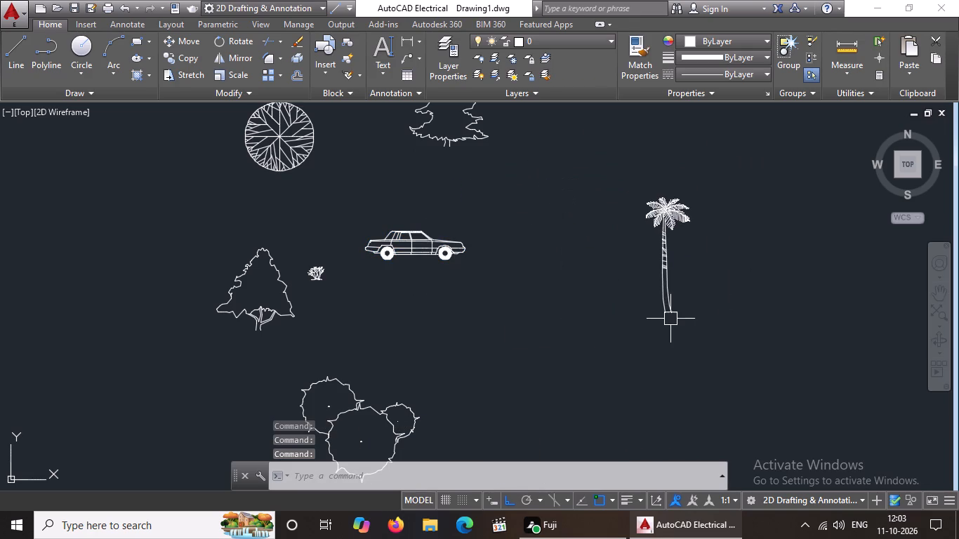
Erase the palm tree block standing to the right of the side-view car.
key("Delete")
key("Delete")
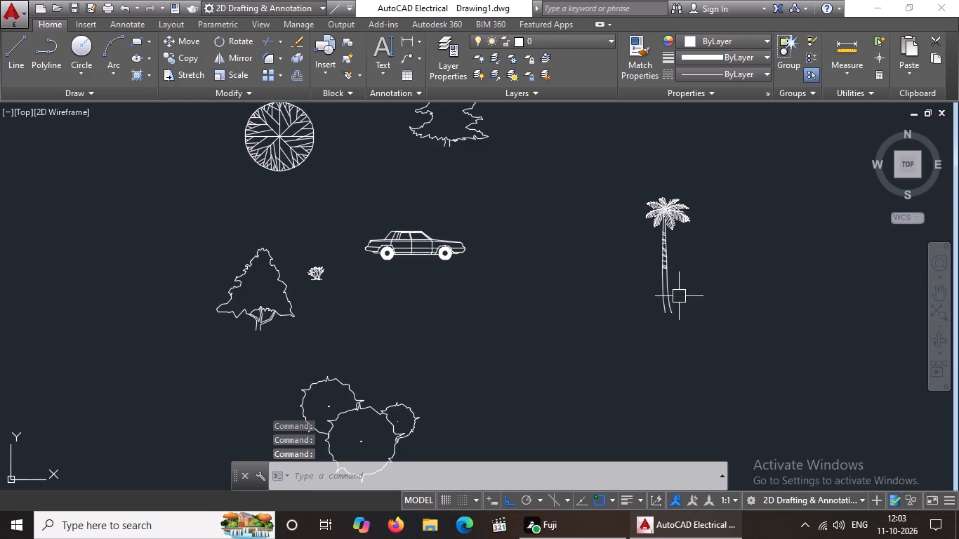
left_click(666, 303)
key("Delete")
Shift the clump-of-trees block vertically upward, closer to the side-view car, and erase it.
scroll(465, 506, "down", 2)
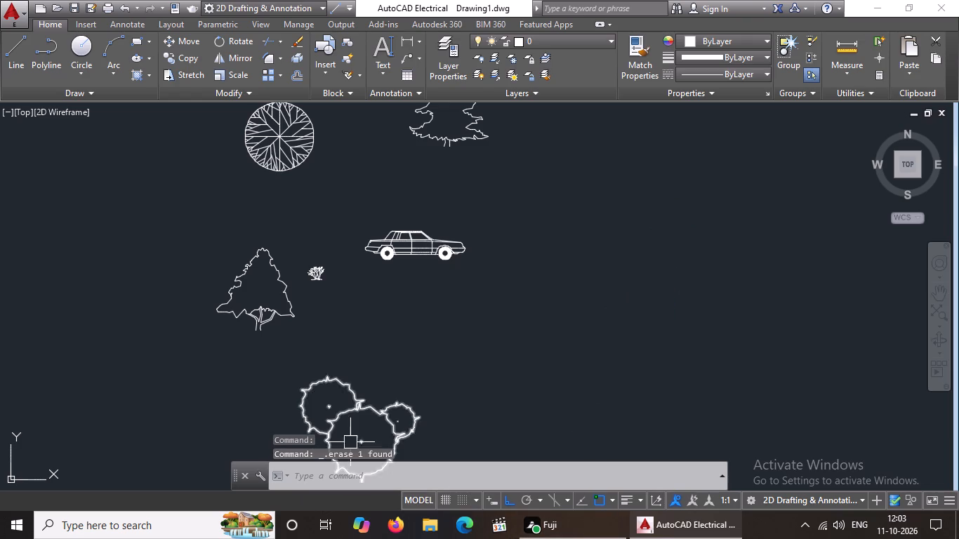
middle_click_drag(375, 419, 411, 333)
left_click(391, 368)
left_click(403, 355)
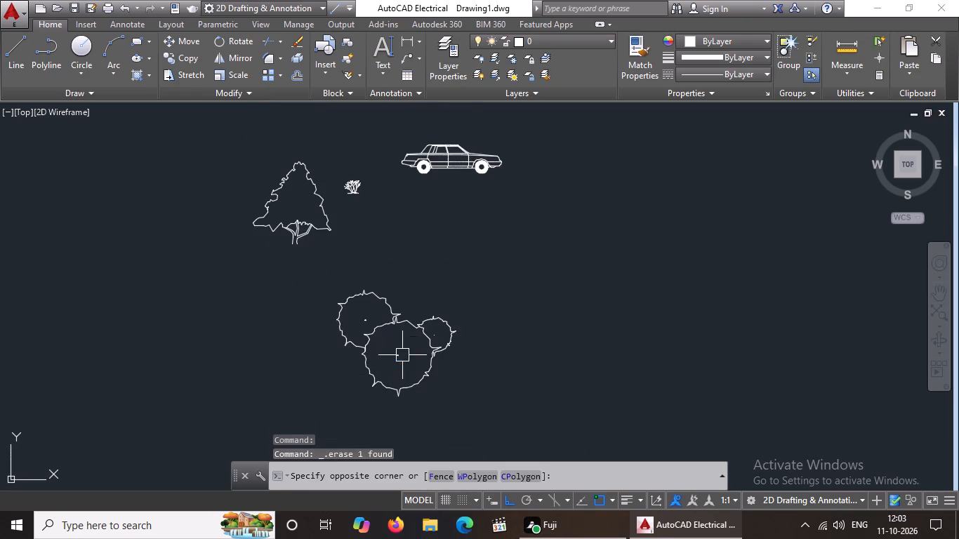
left_click(407, 322)
left_click_drag(393, 358, 412, 347)
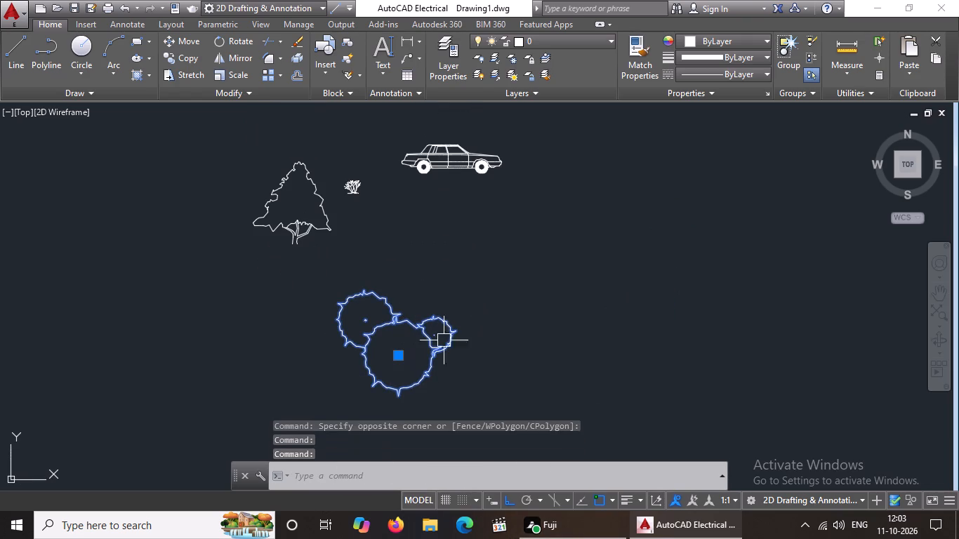
left_click_drag(399, 359, 732, 277)
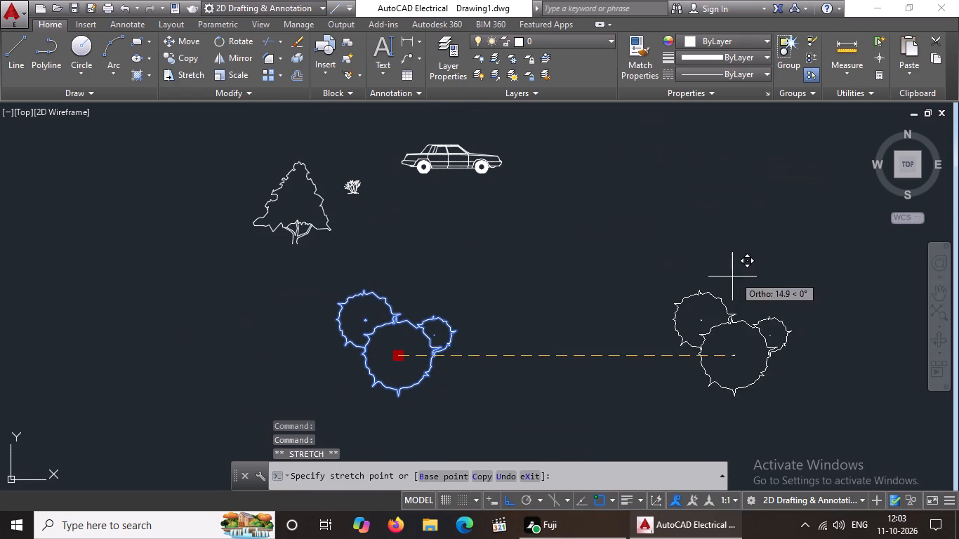
left_click_drag(732, 277, 504, 500)
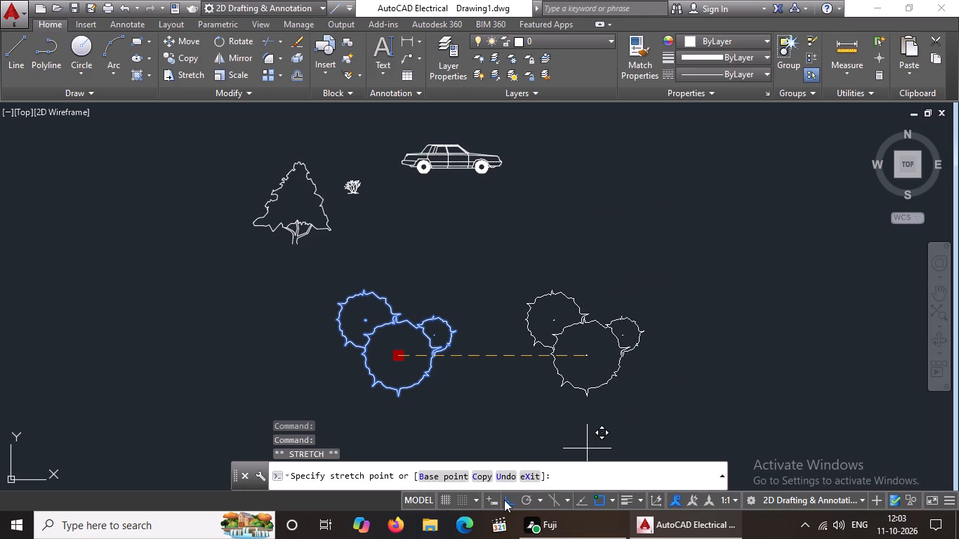
left_click_drag(504, 500, 443, 294)
left_click_drag(437, 275, 457, 396)
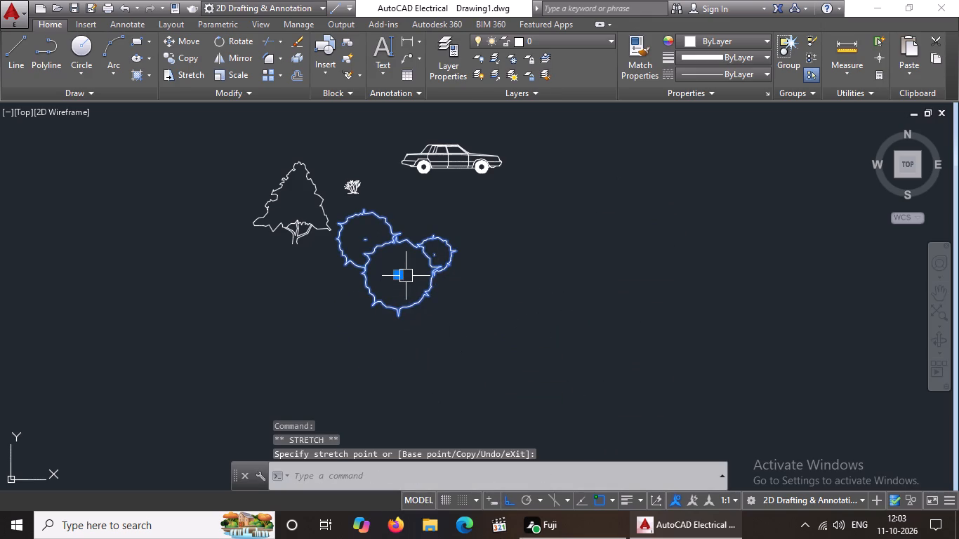
key("Delete")
key("Delete")
Shift the broad tree block beside the small shrub to the right and downward, and erase it.
left_click(286, 229)
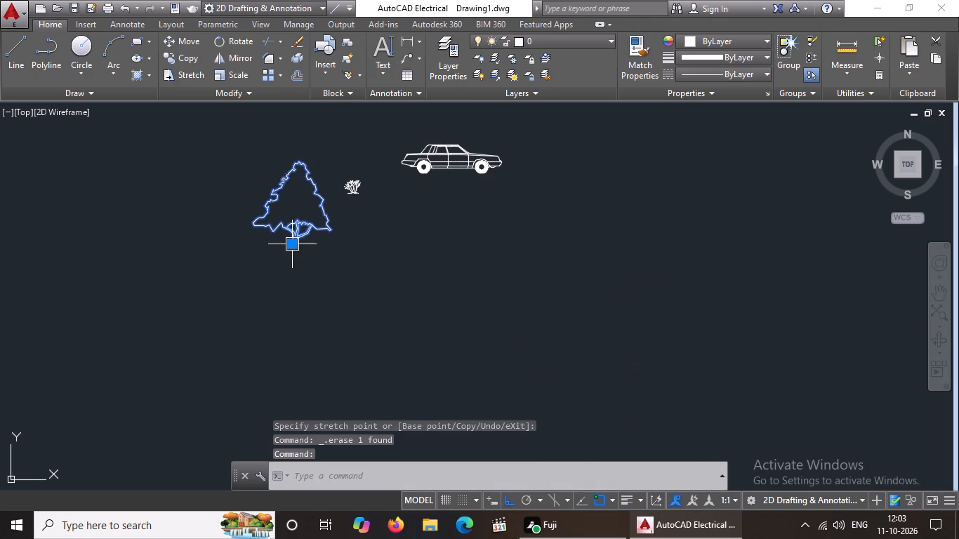
left_click_drag(285, 239, 595, 287)
left_click(505, 276)
left_click(288, 209)
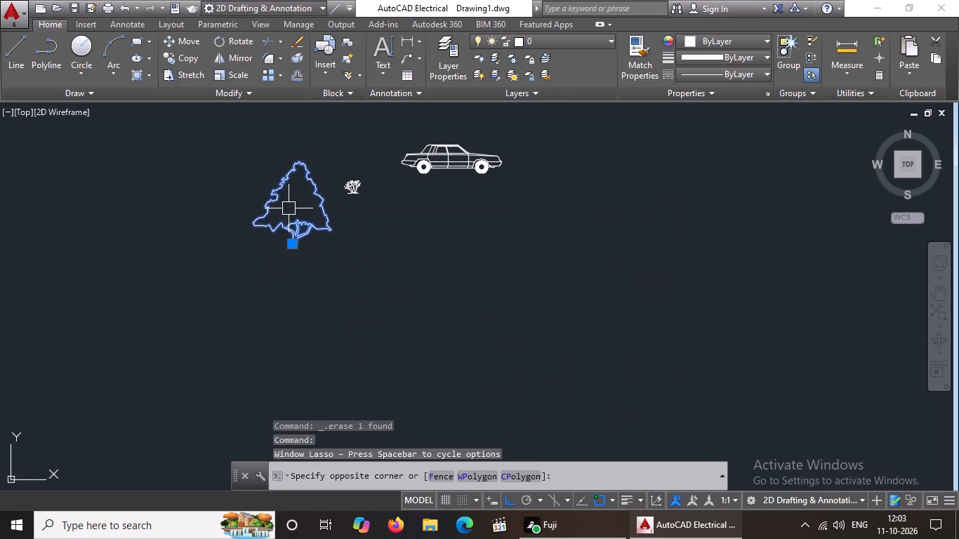
left_click_drag(296, 233, 517, 234)
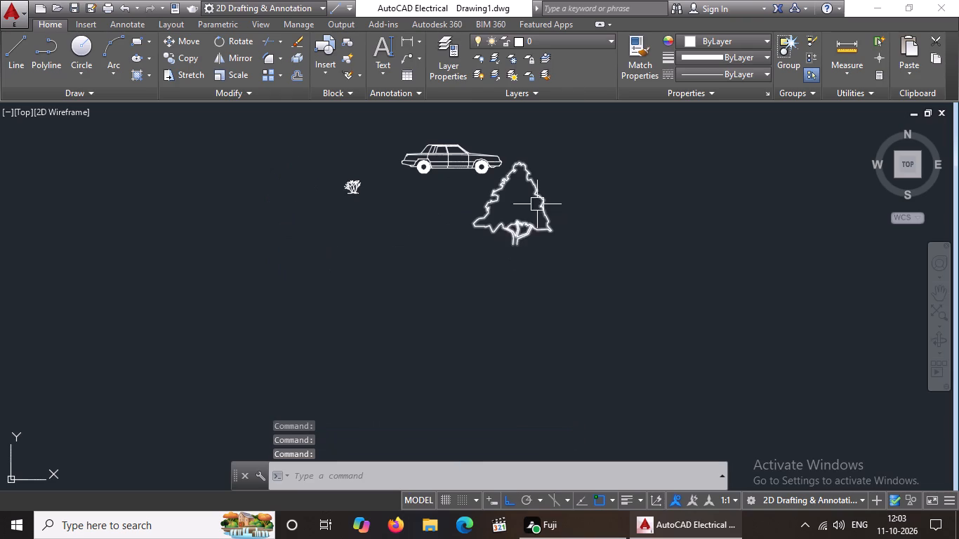
left_click(520, 241)
left_click_drag(517, 245, 520, 164)
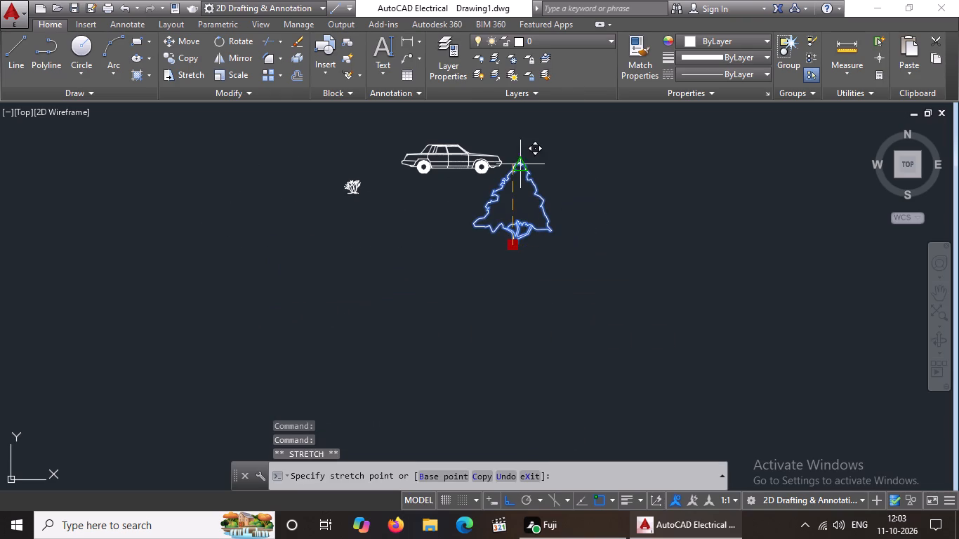
left_click_drag(520, 164, 553, 430)
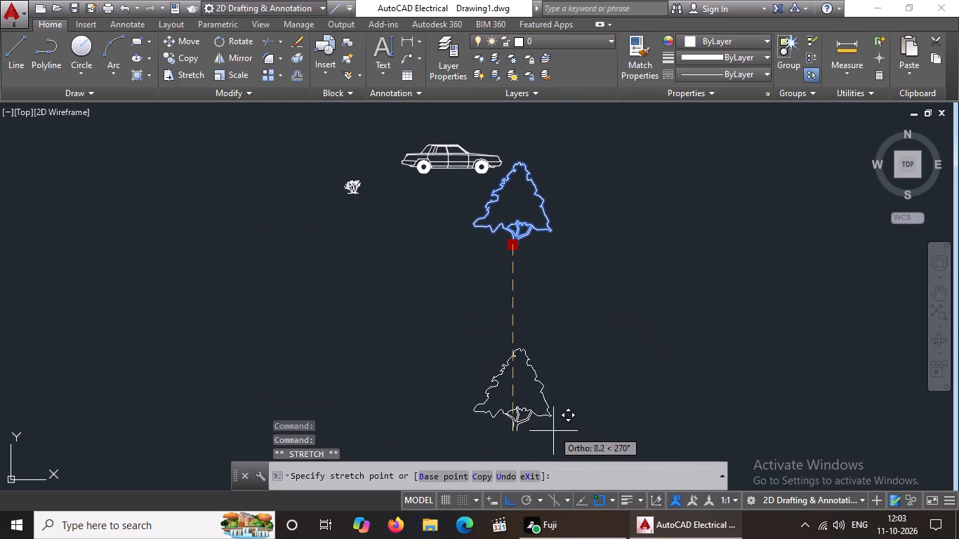
left_click_drag(553, 430, 567, 420)
key("Delete")
key("Delete")
left_click(508, 324)
key("Delete")
key("Delete")
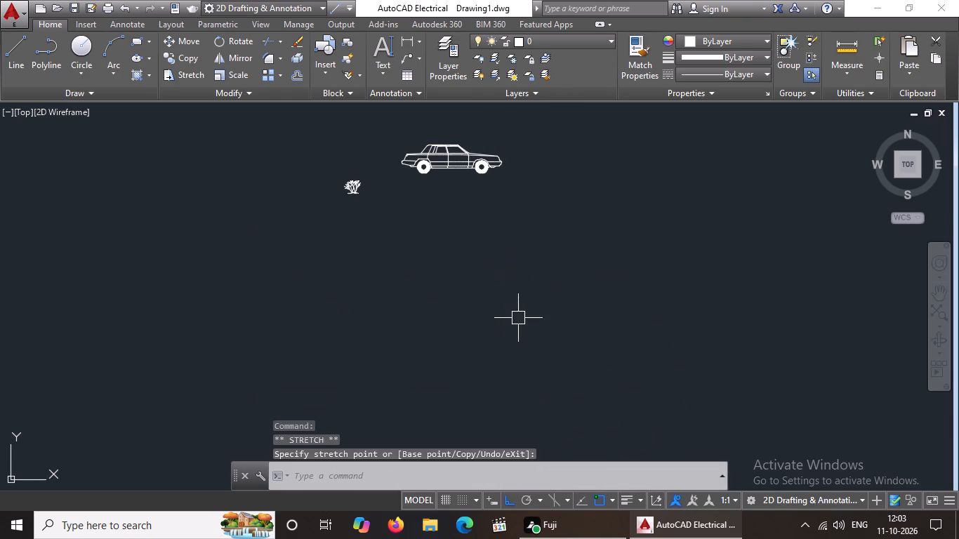
Erase the small bare shrub block to the left of the side-view car.
scroll(364, 200, "up", 2)
left_click(333, 167)
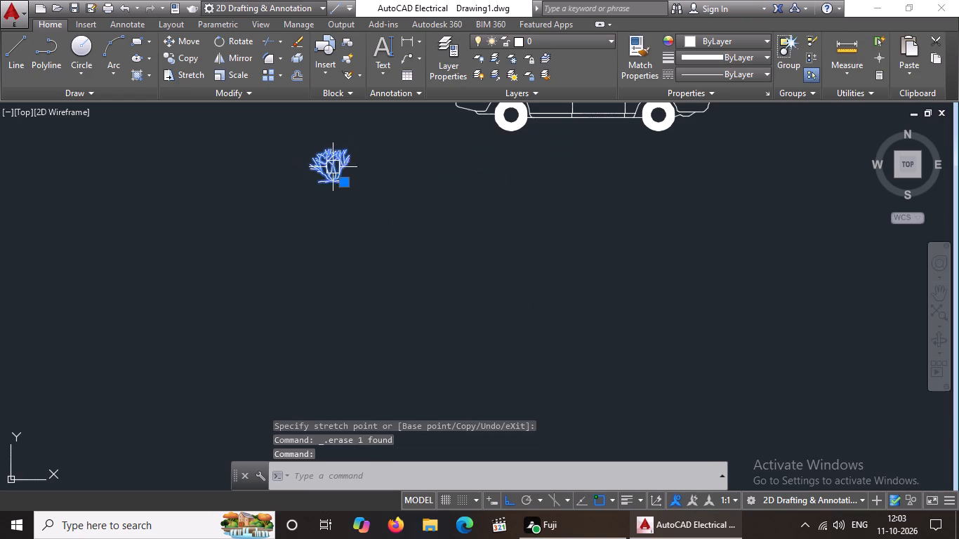
left_click(338, 182)
key("Delete")
key("Delete")
Erase the side-view sedan car block from the drawing.
scroll(529, 218, "down", 2)
double_click(541, 190)
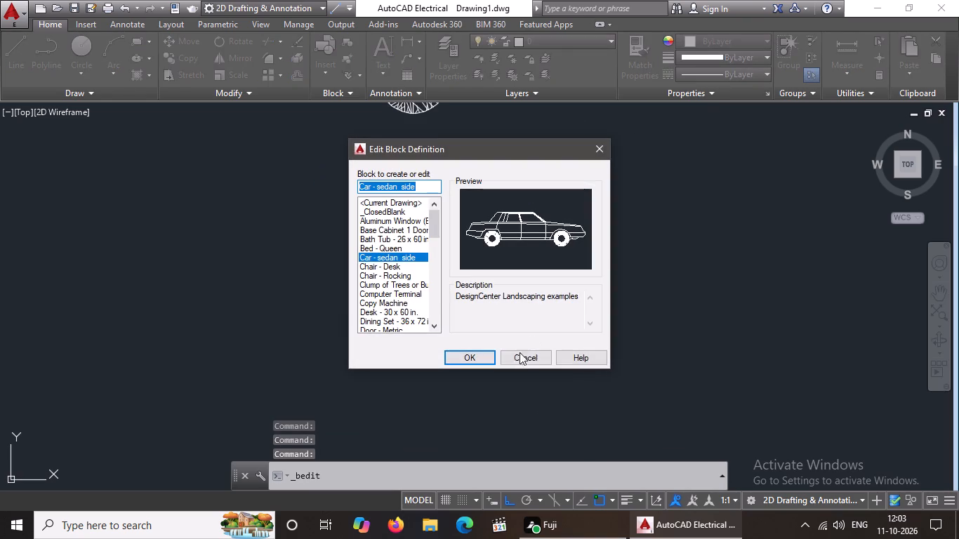
left_click(597, 147)
scroll(548, 202, "up", 1)
left_click(560, 170)
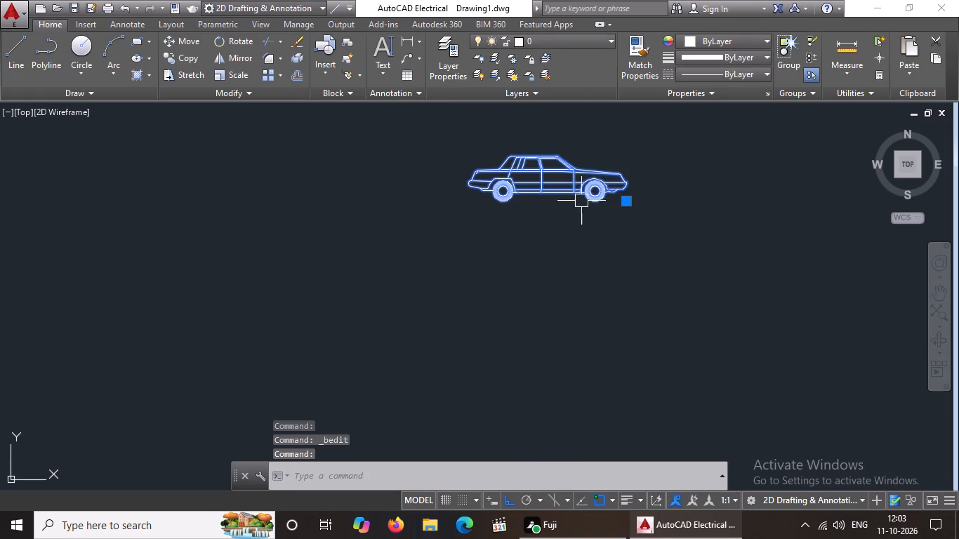
left_click_drag(634, 202, 626, 222)
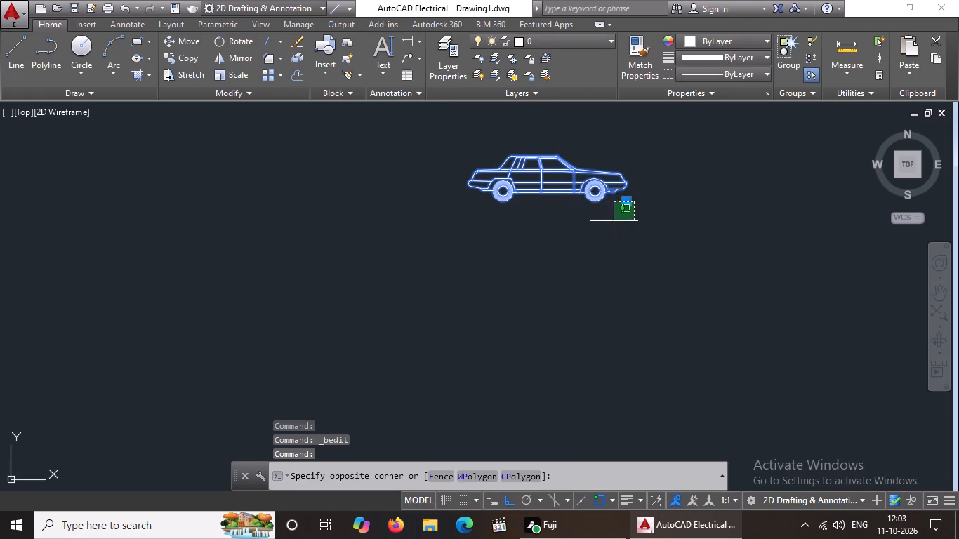
left_click(611, 212)
key("Delete")
key("Delete")
double_click(600, 186)
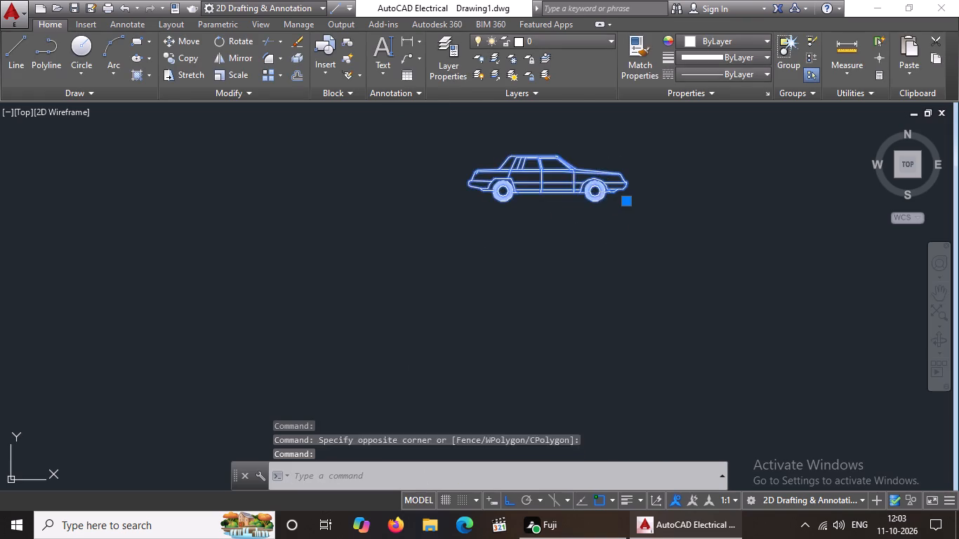
left_click(606, 152)
key("Delete")
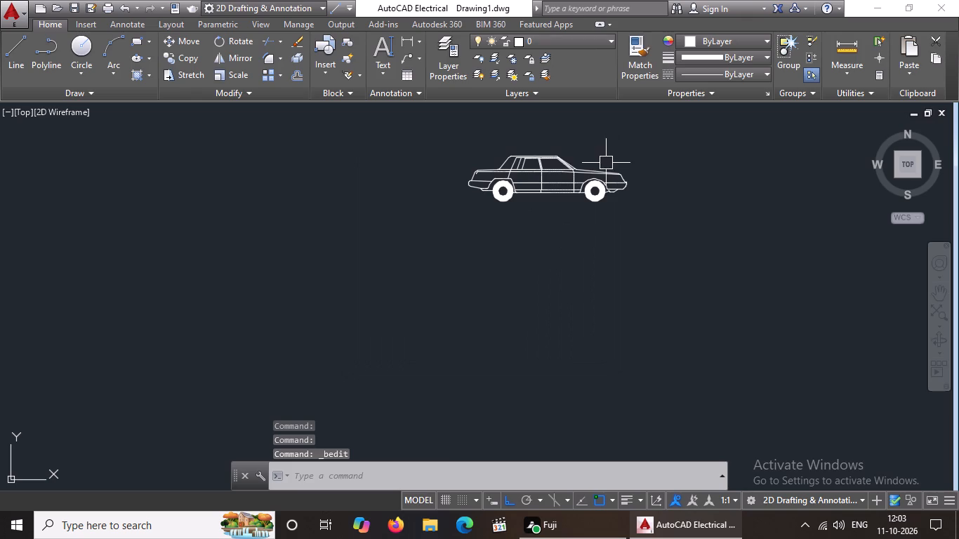
left_click(606, 185)
key("Delete")
Erase the remaining circular plan-view tree block and the conifer block above the former car position.
scroll(607, 184, "down", 3)
middle_click_drag(619, 154, 603, 233)
scroll(546, 225, "up", 1)
left_click(510, 224)
key("Delete")
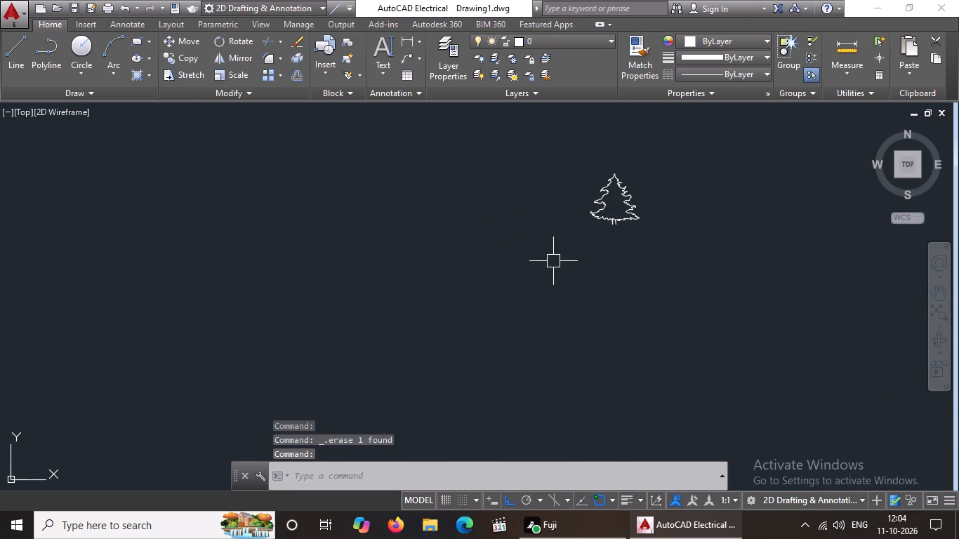
key("Delete")
left_click(623, 222)
key("Delete")
key("Delete")
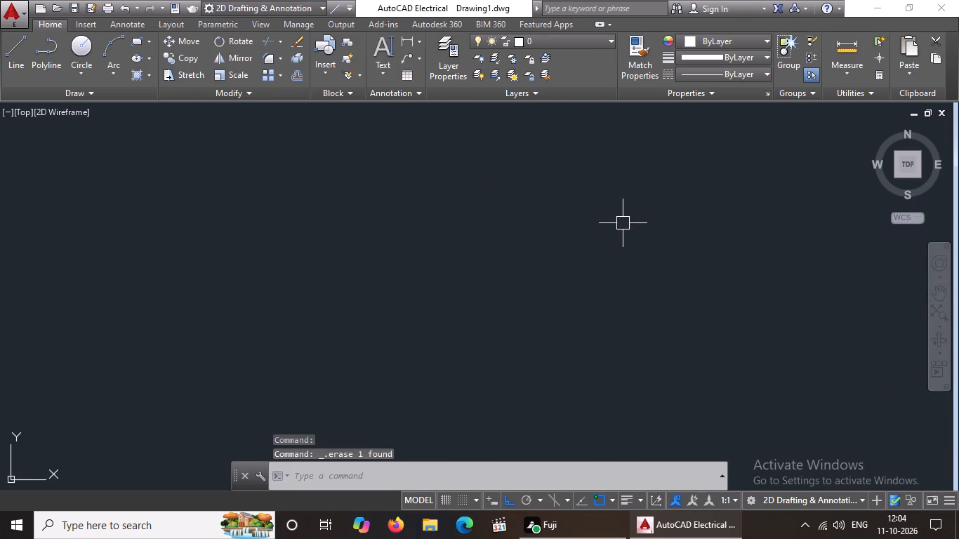
Examine the house plan and the front elevation with their placed trees, plants and car.
scroll(623, 223, "down", 2)
scroll(881, 355, "up", 1)
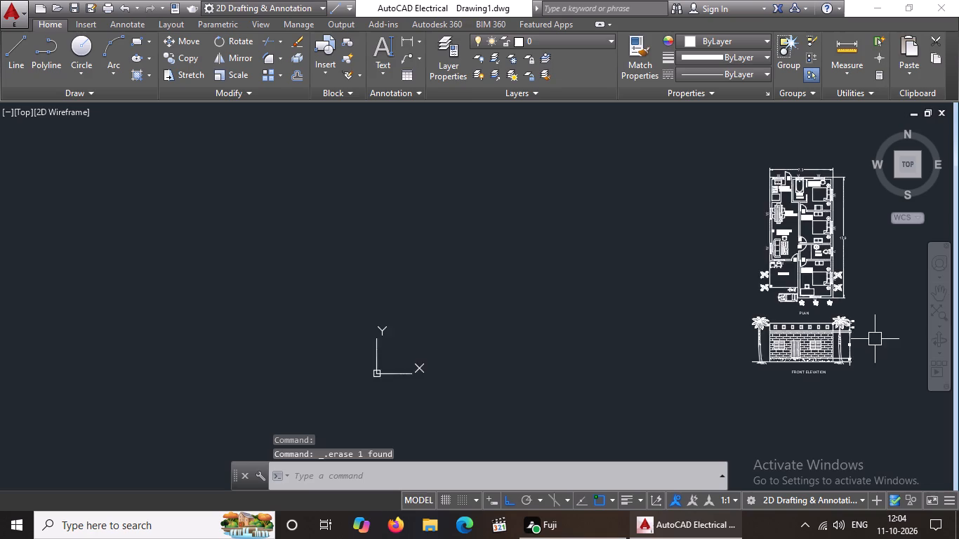
scroll(875, 339, "up", 1)
middle_click_drag(875, 338, 797, 350)
scroll(783, 312, "down", 1)
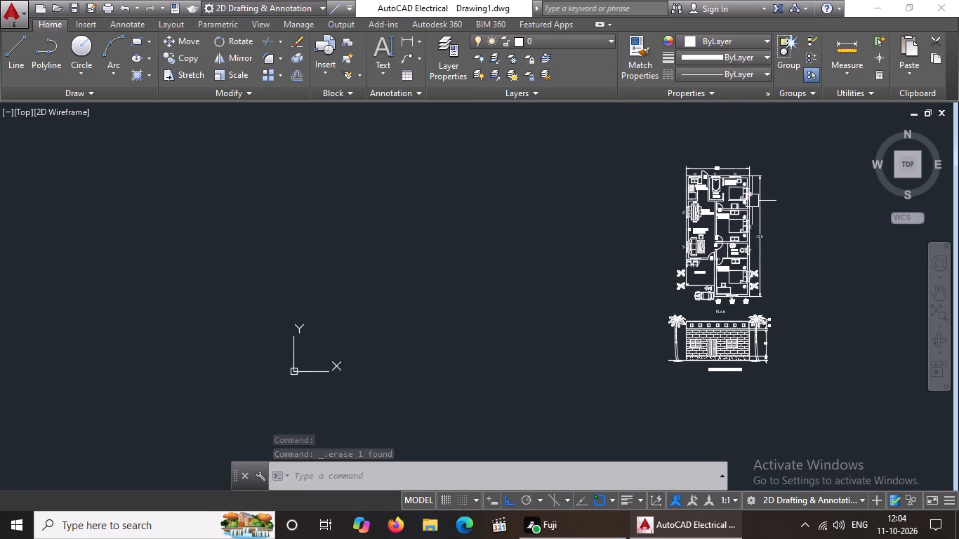
scroll(752, 201, "up", 1)
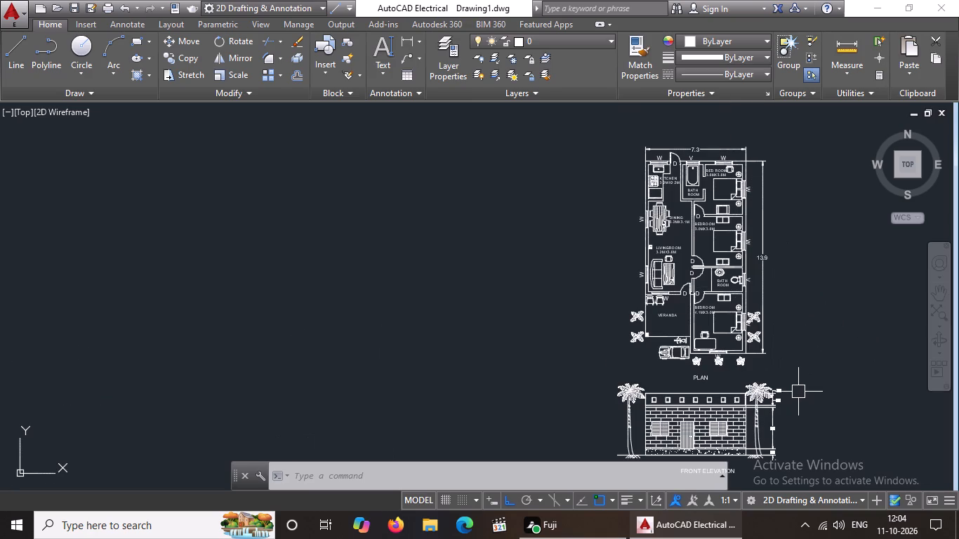
scroll(771, 460, "down", 1)
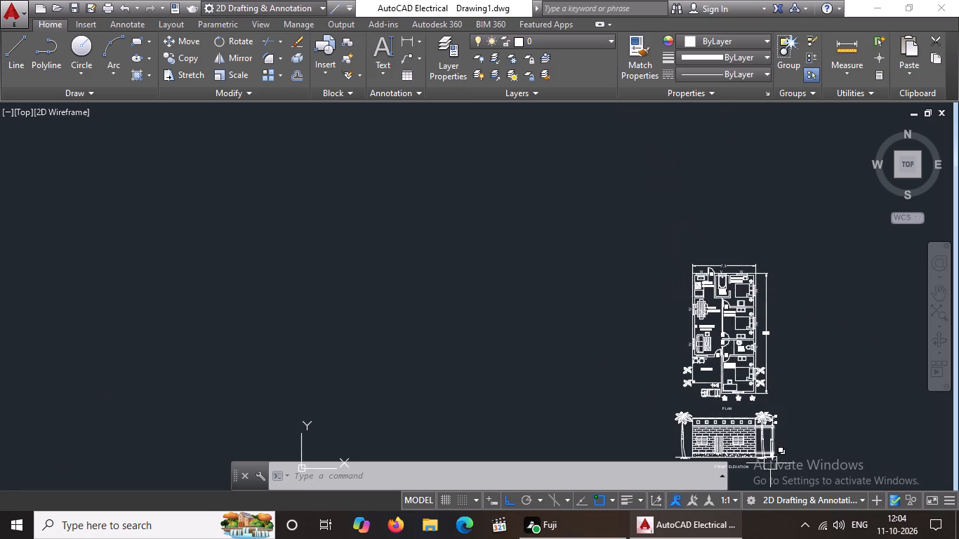
middle_click_drag(770, 465, 736, 400)
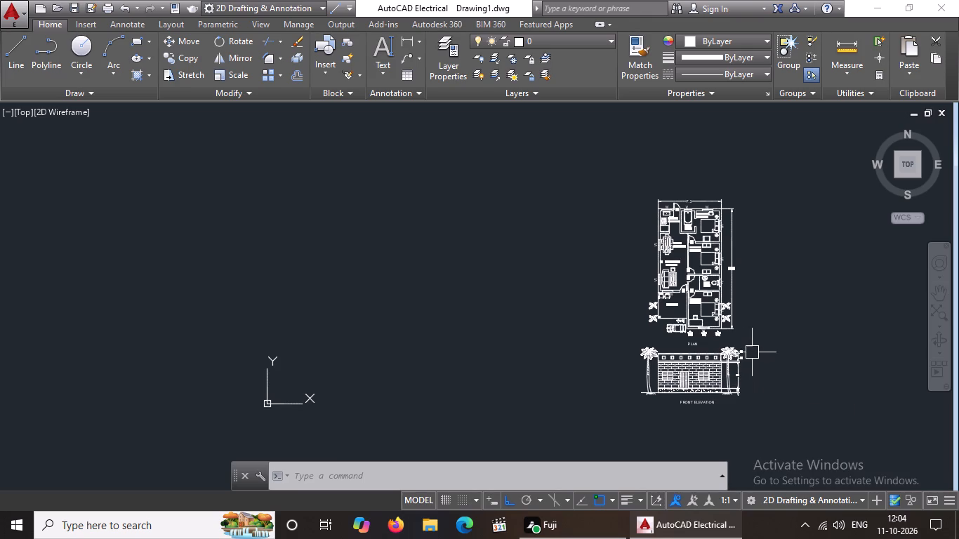
key("Escape")
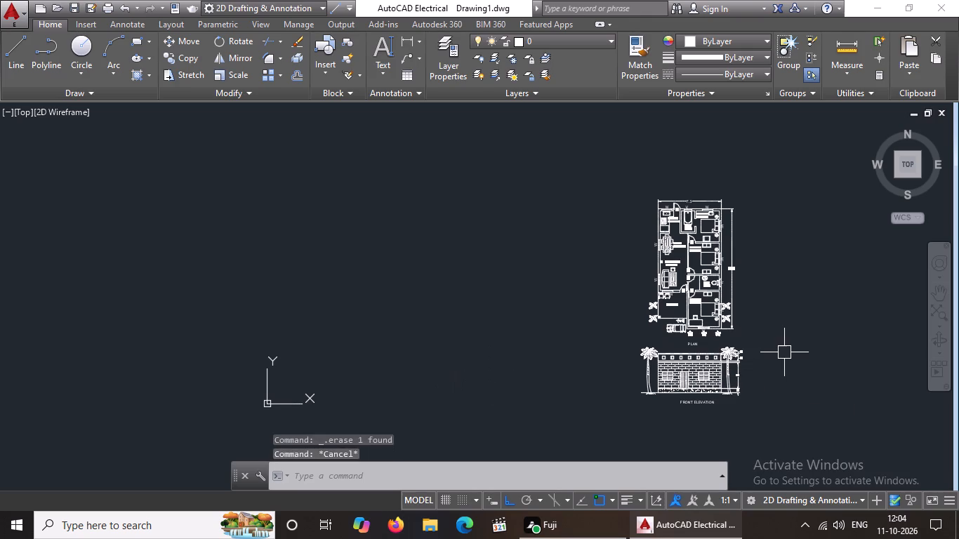
middle_click_drag(783, 353, 715, 340)
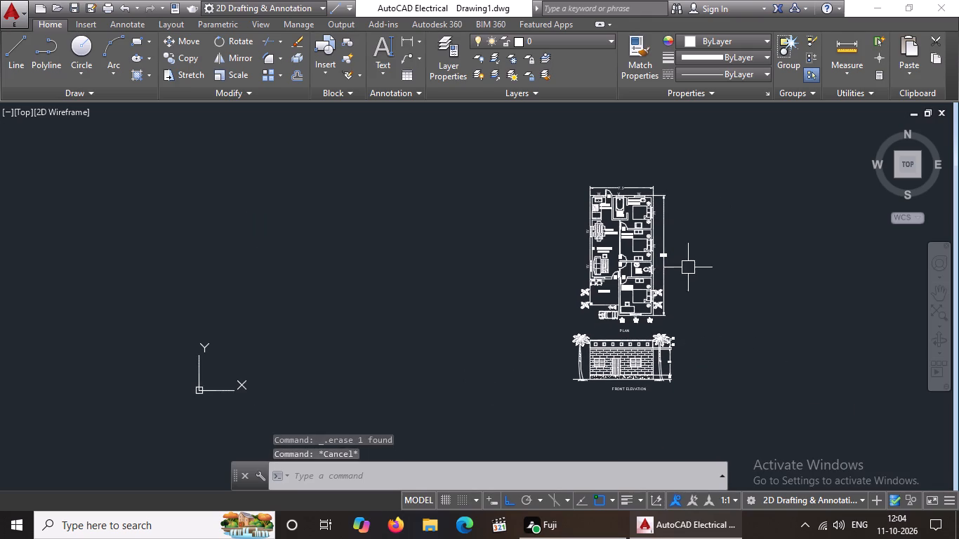
key("Escape")
scroll(332, 401, "up", 1)
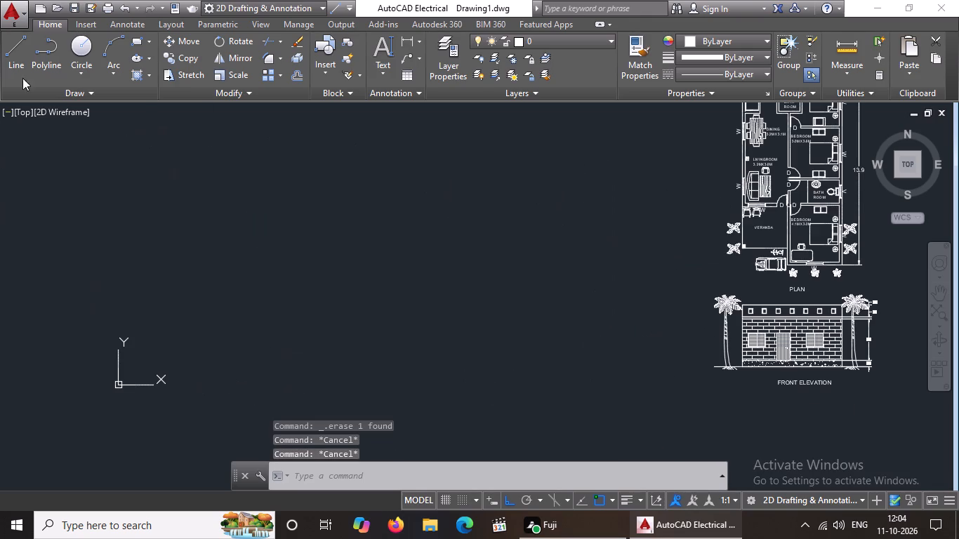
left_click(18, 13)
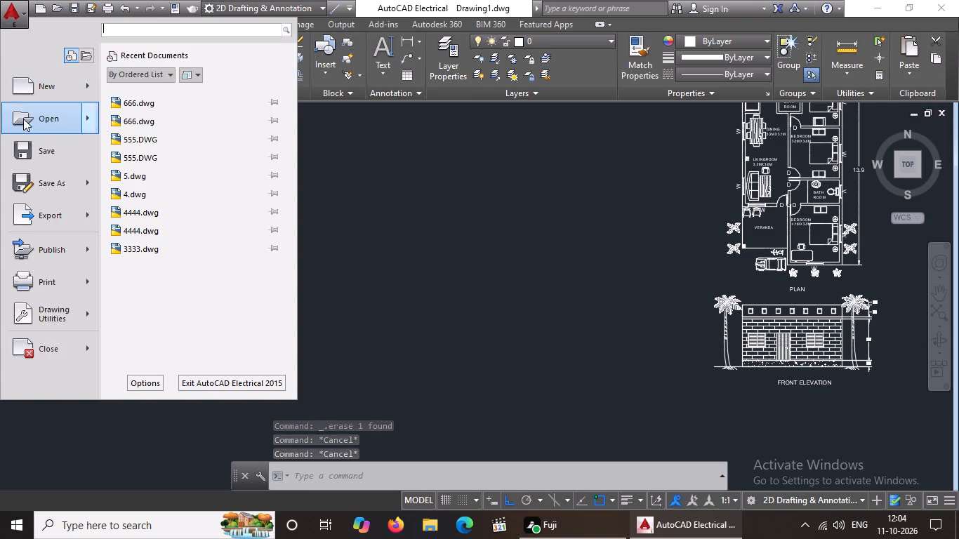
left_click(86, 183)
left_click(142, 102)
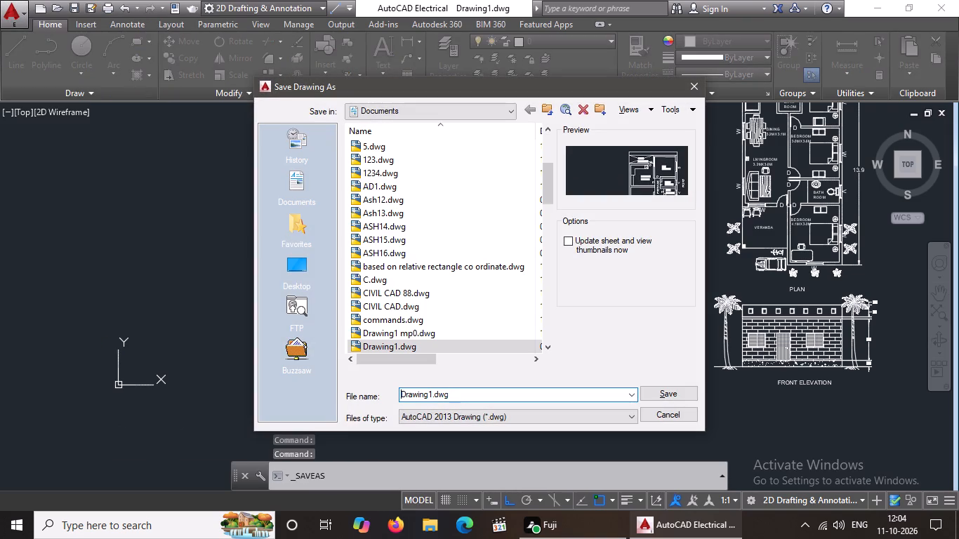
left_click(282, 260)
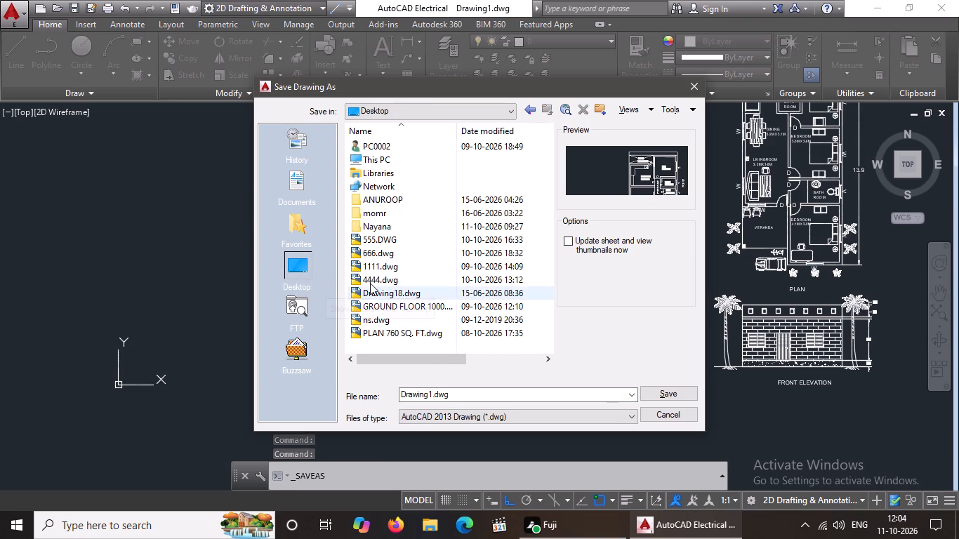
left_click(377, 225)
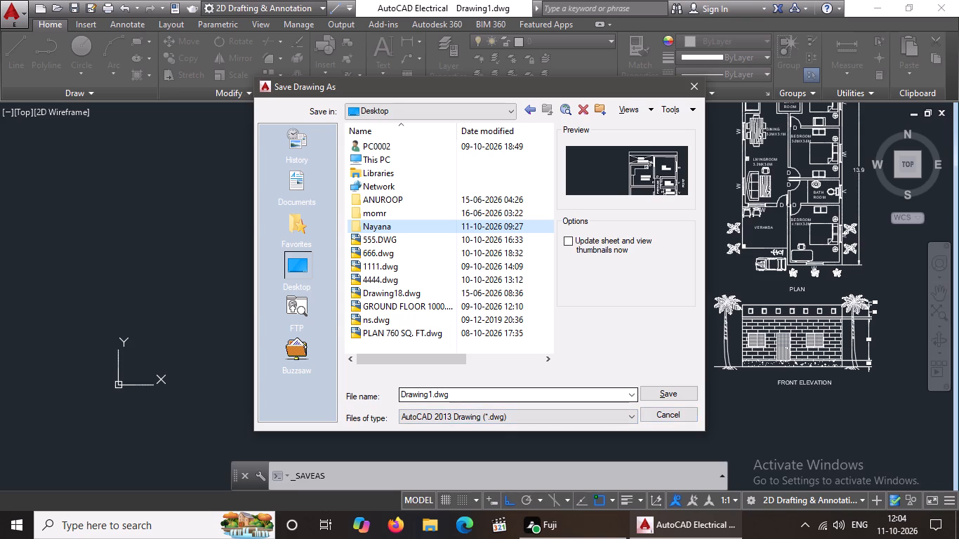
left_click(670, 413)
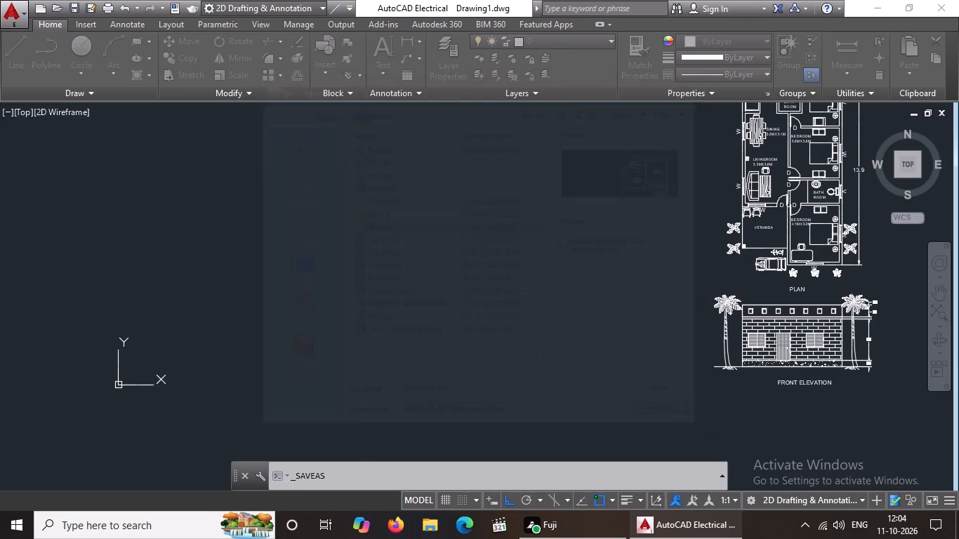
Turn off log file recording with the LOGFILEOFF command.
scroll(667, 409, "down", 2)
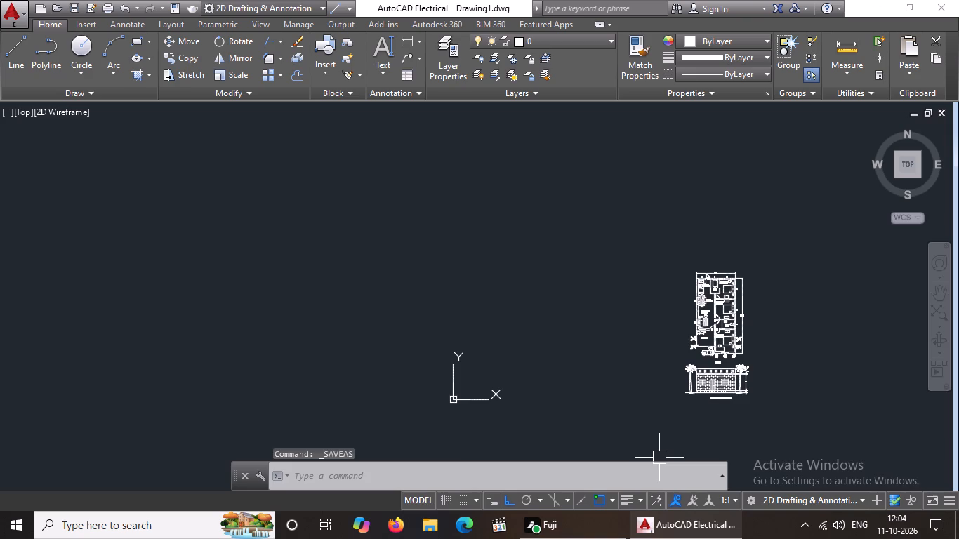
type("LO")
key("g")
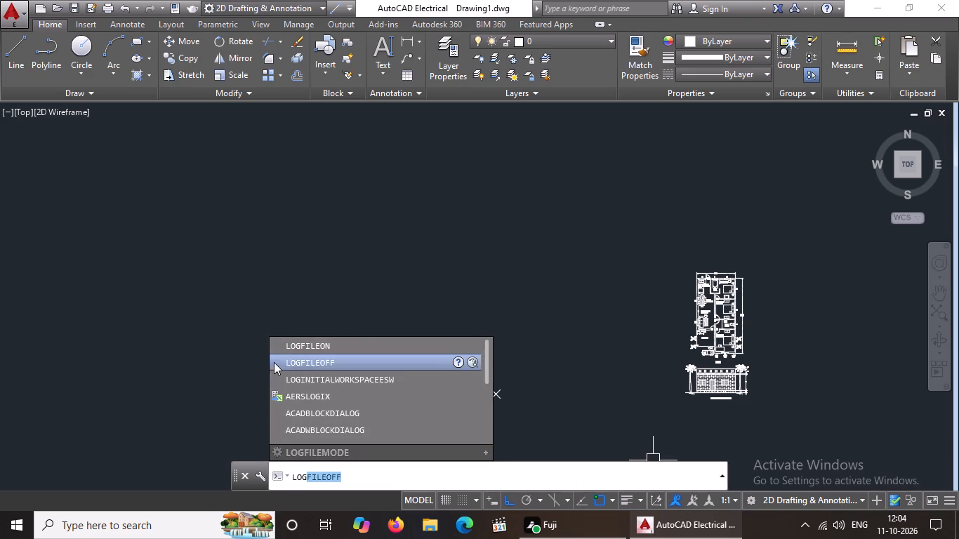
left_click(309, 364)
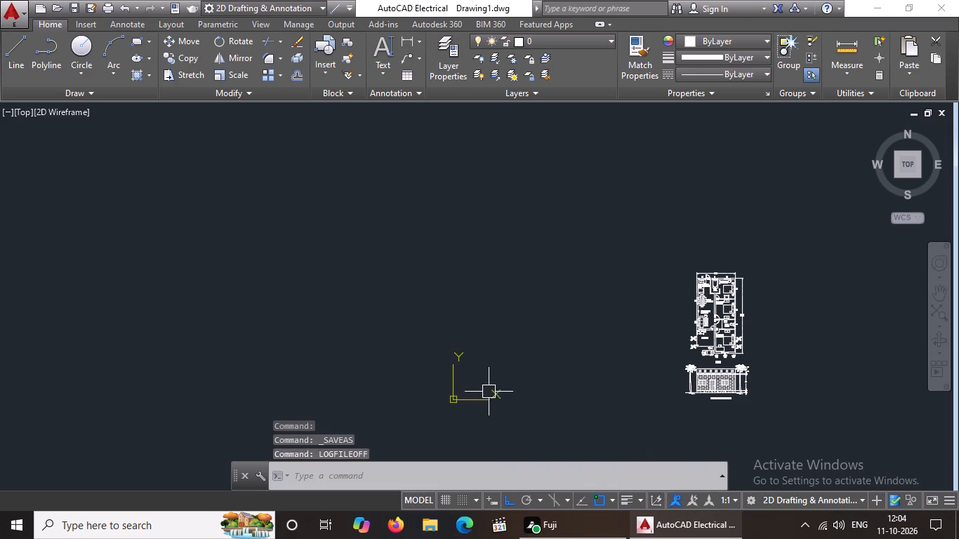
Save the drawing under the name 7777.DWG in the Nayana folder on the Desktop.
middle_click_drag(728, 394, 617, 372)
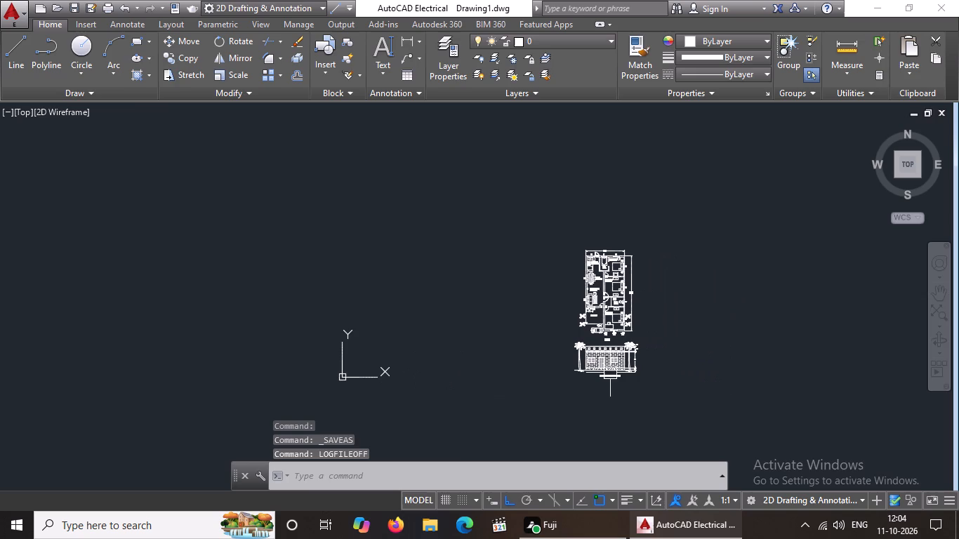
left_click(20, 13)
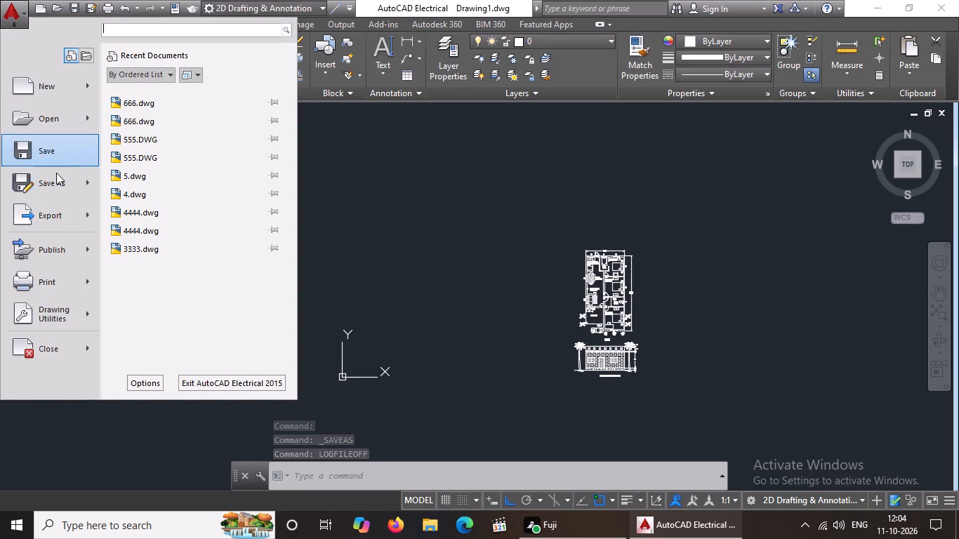
left_click(84, 186)
left_click(185, 96)
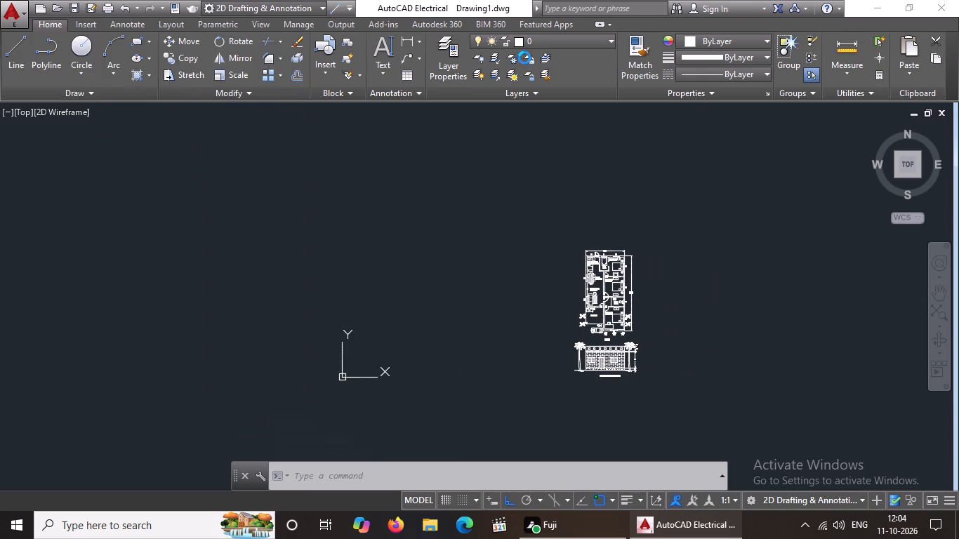
left_click(300, 277)
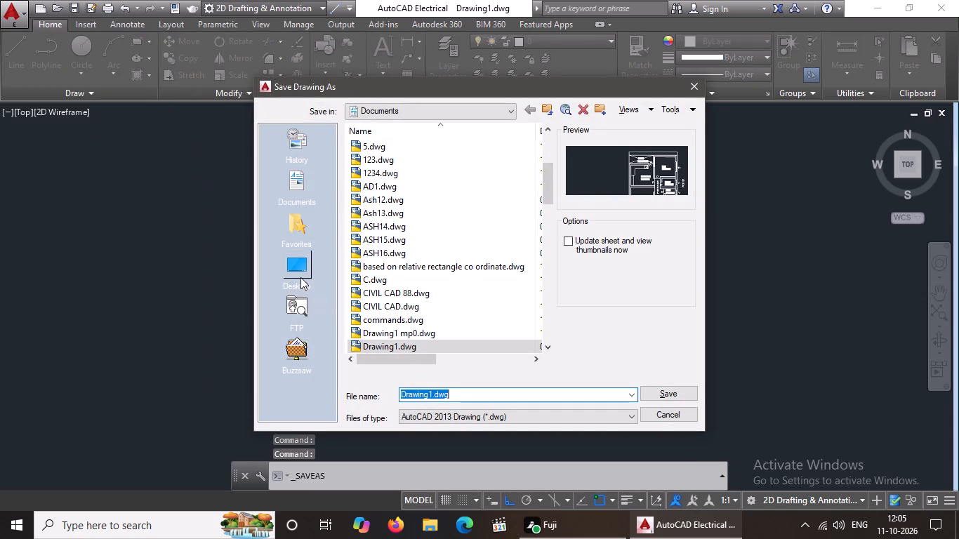
left_click(388, 227)
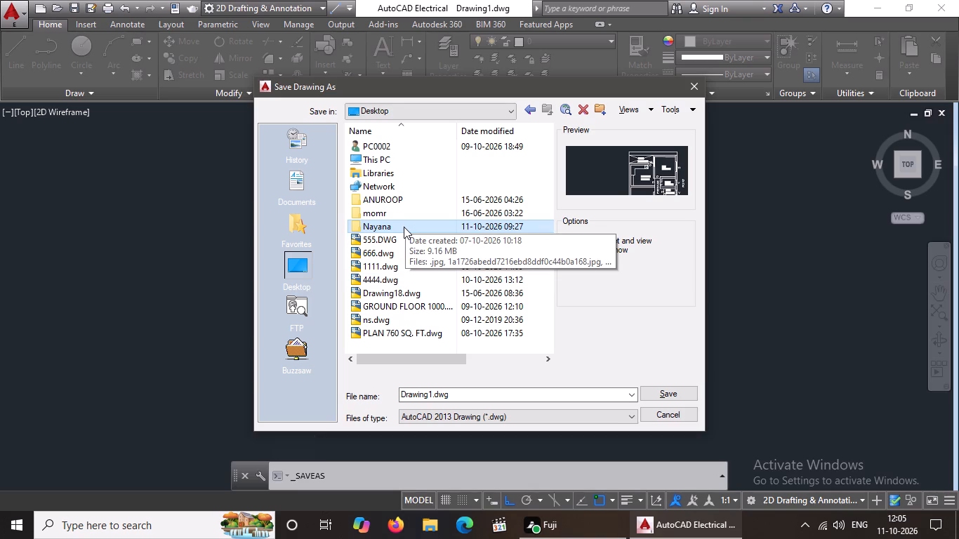
double_click(404, 227)
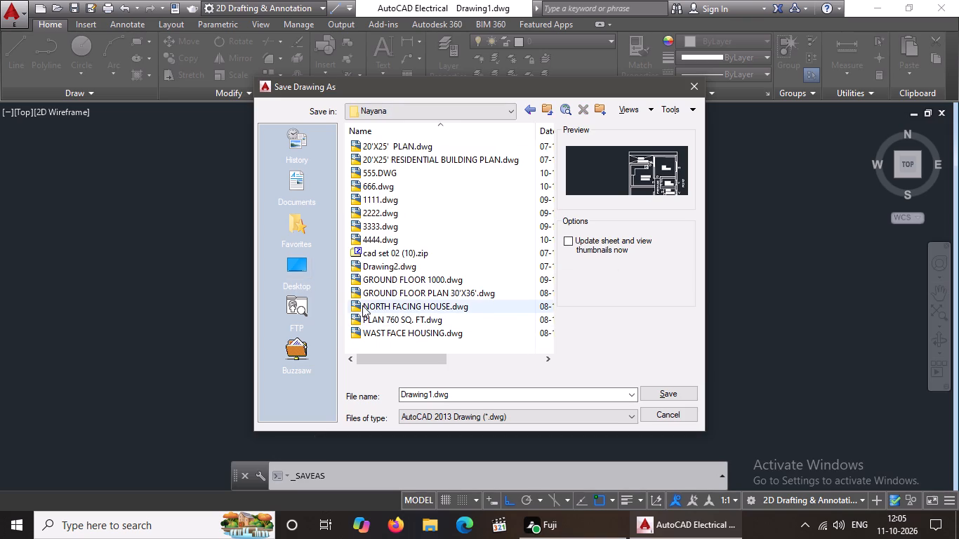
left_click(305, 275)
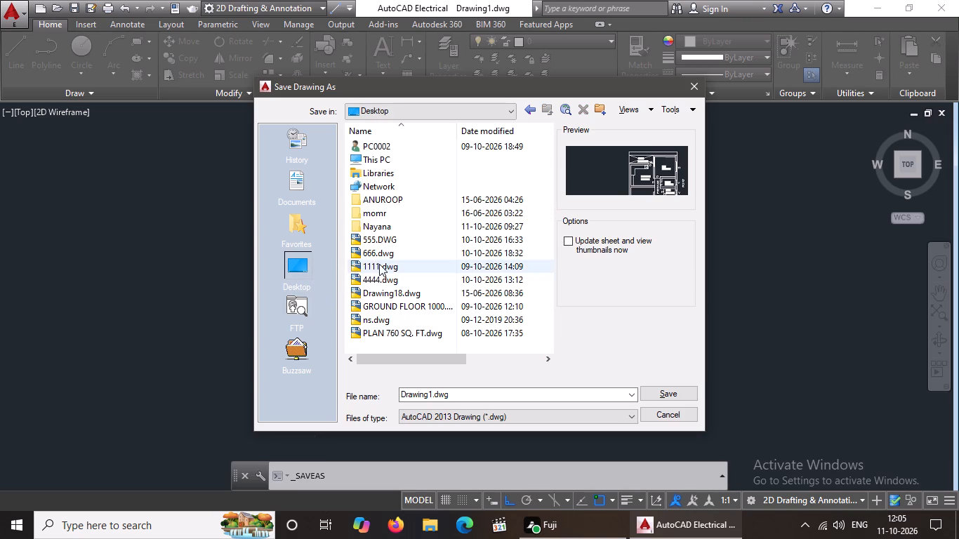
double_click(388, 227)
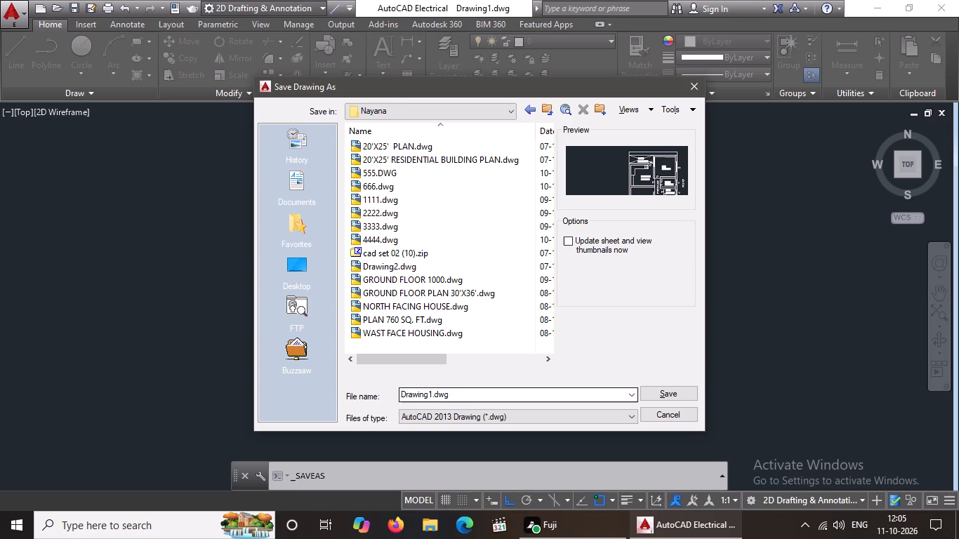
left_click(432, 392)
key("BackSpace")
key("BackSpace")
key("BackSpace")
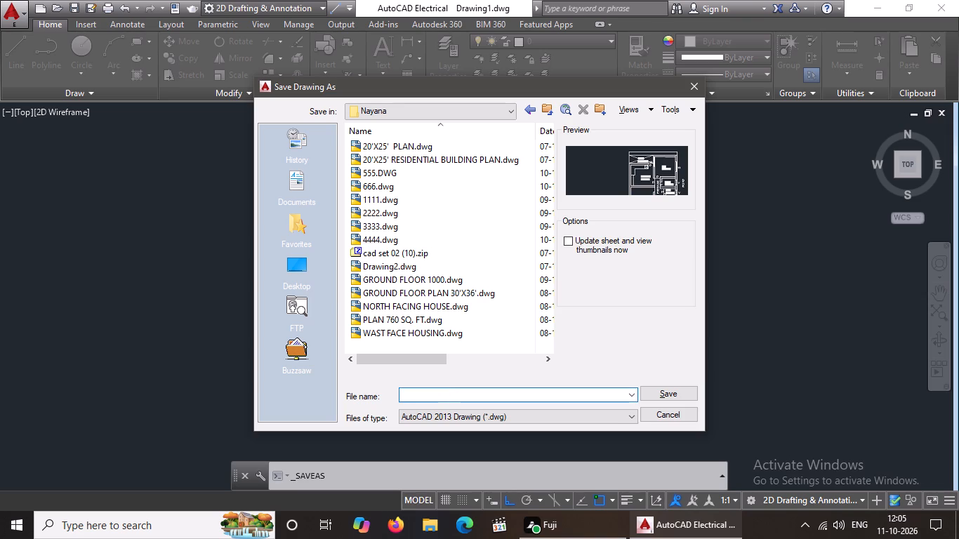
type("7777")
key("period")
type("DE")
key("BackSpace")
key("w")
key("g")
left_click(654, 390)
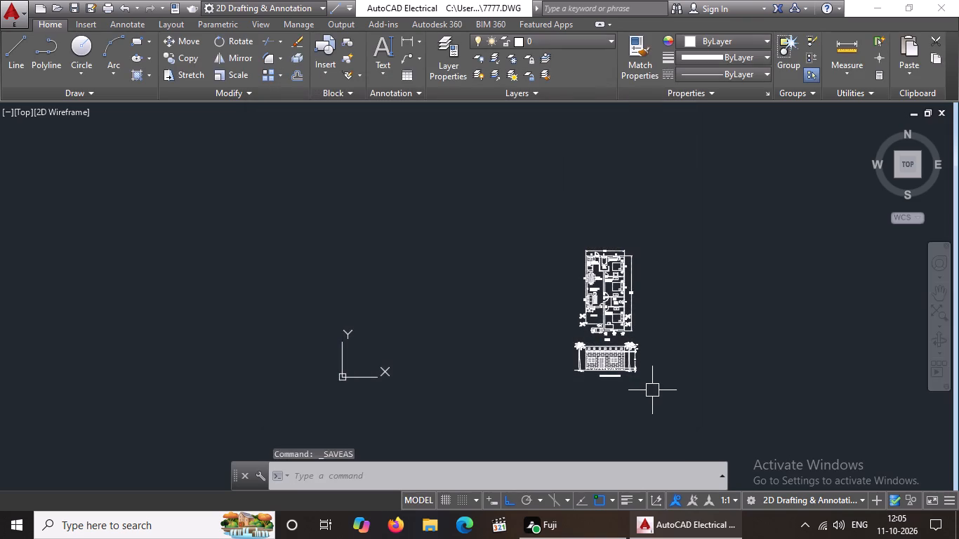
Quick-save the drawing under its current file name.
scroll(626, 387, "up", 1)
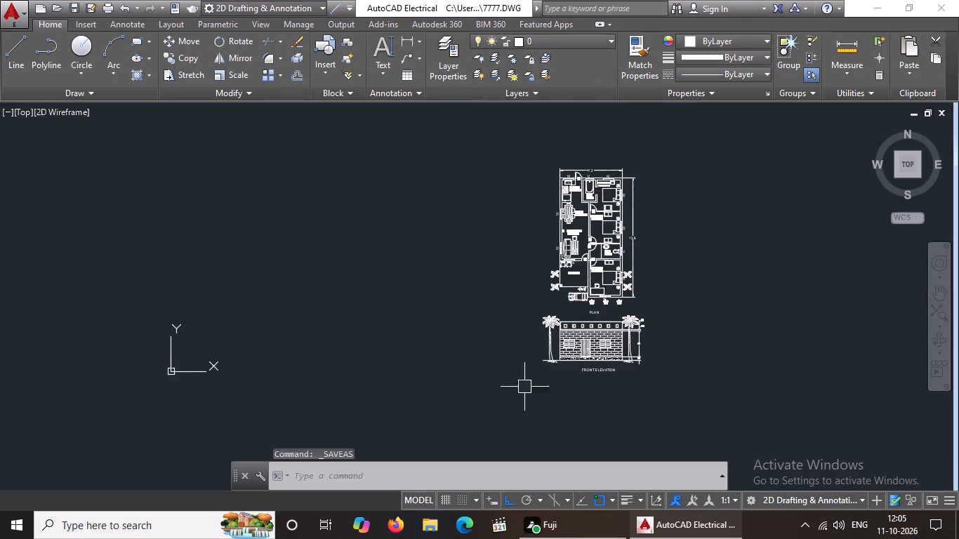
key("ctrl+s")
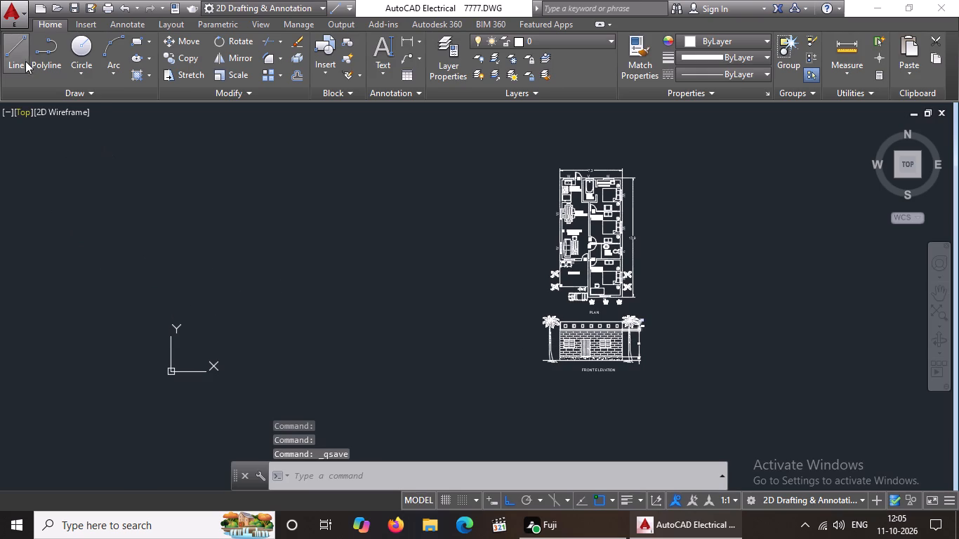
Save the drawing again as 7777.DWG in the Desktop's Nayana folder, replacing the existing file.
left_click(19, 10)
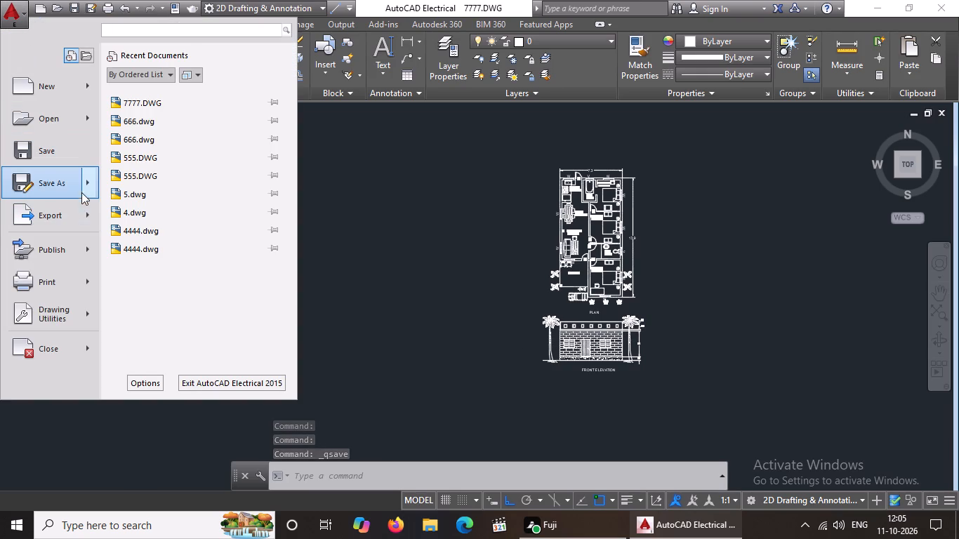
left_click(173, 100)
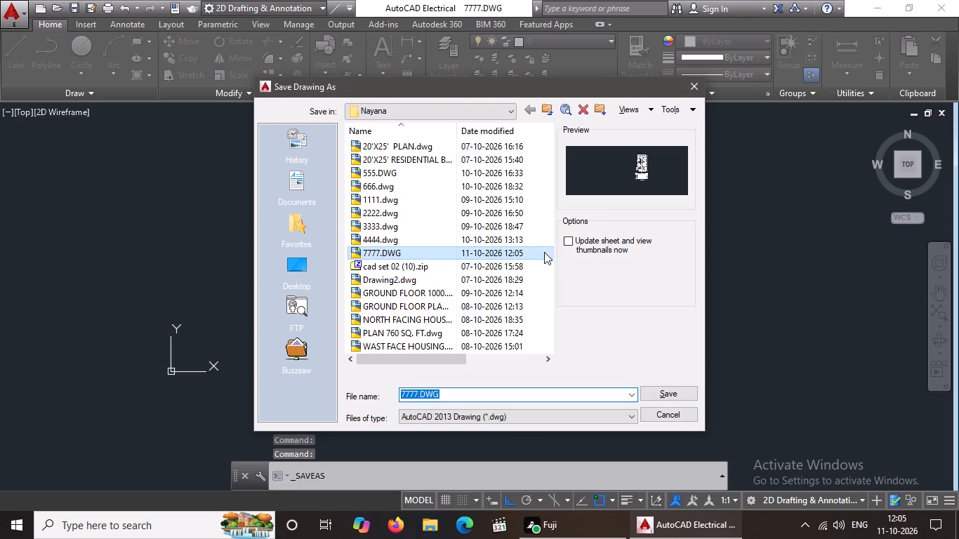
left_click(296, 281)
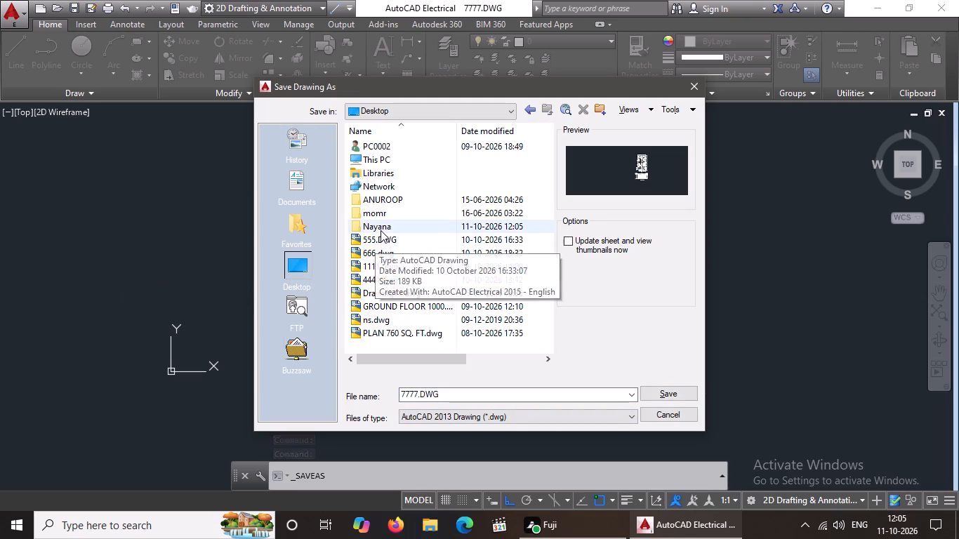
left_click(381, 229)
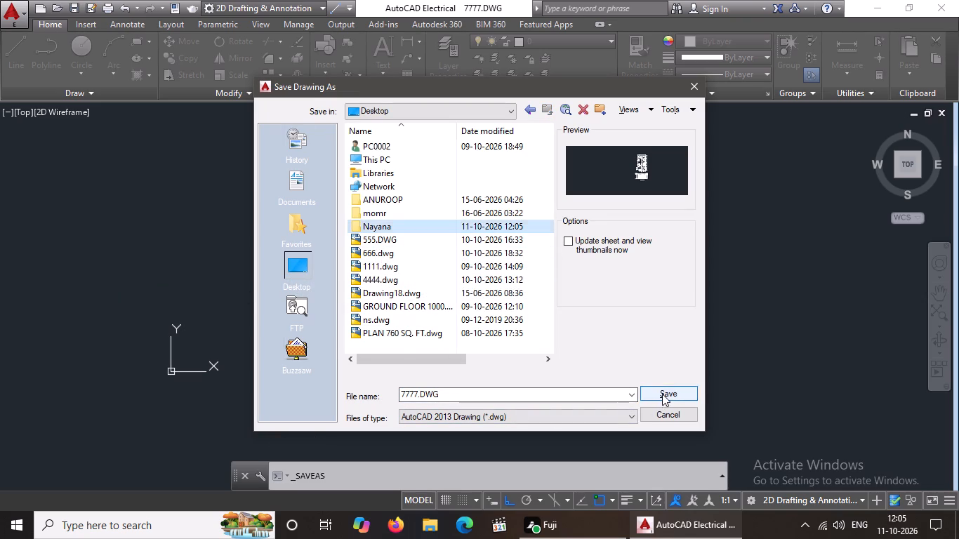
left_click(662, 394)
left_click(678, 397)
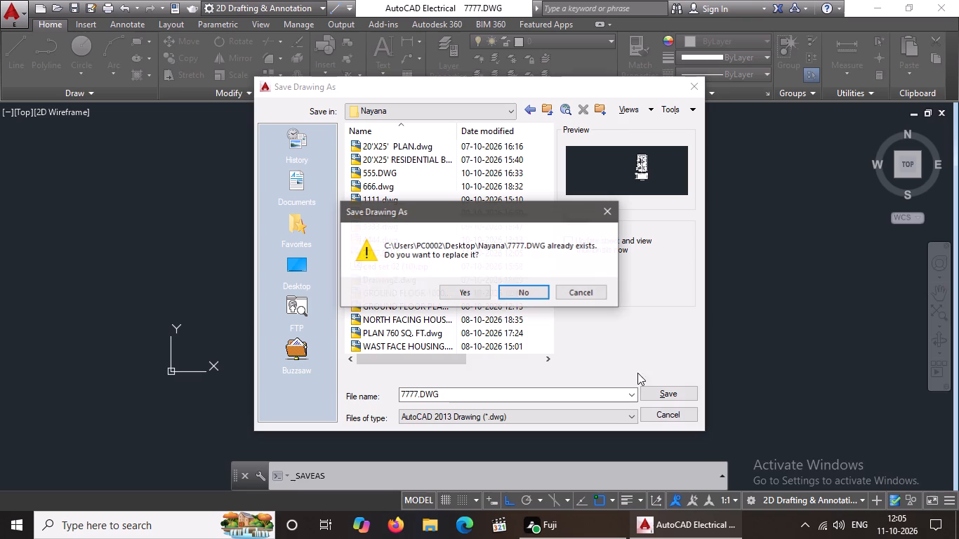
left_click(451, 291)
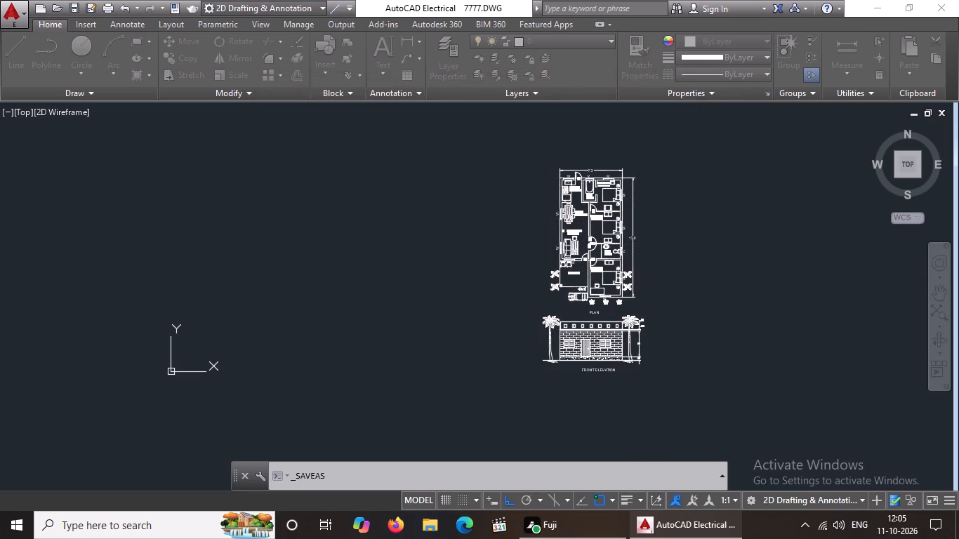
Set up a plot with the <Previous plot> page setup and a window around the plan and front elevation, and preview it.
key("ctrl+p")
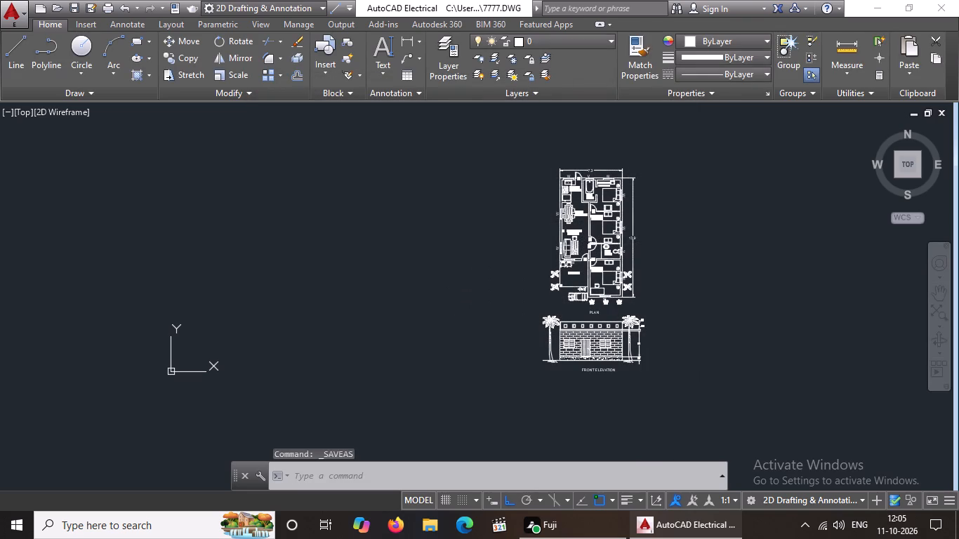
left_click(526, 110)
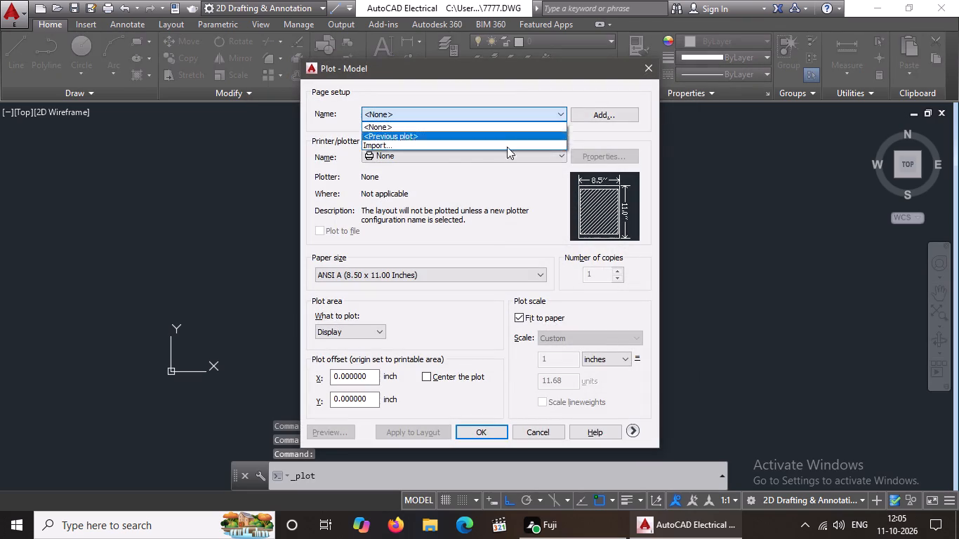
left_click(450, 138)
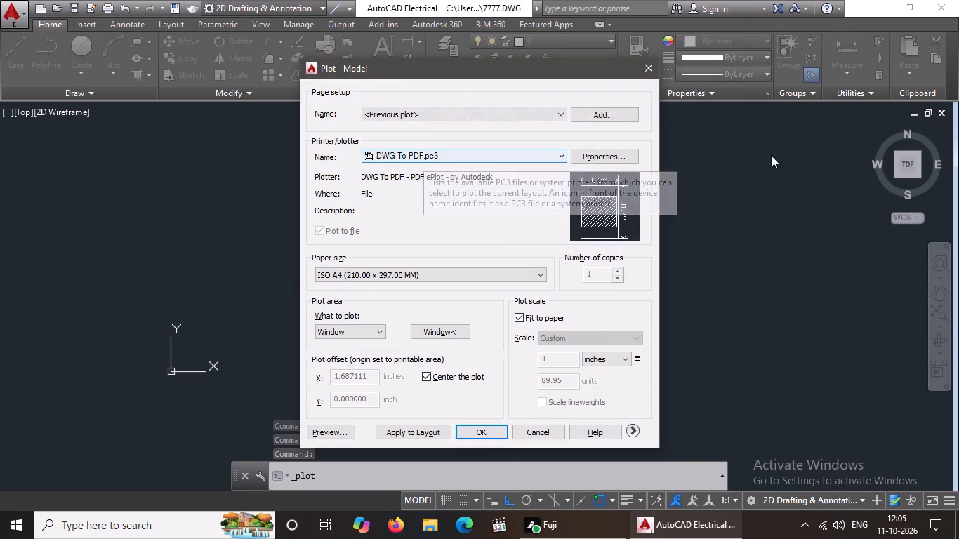
left_click(456, 331)
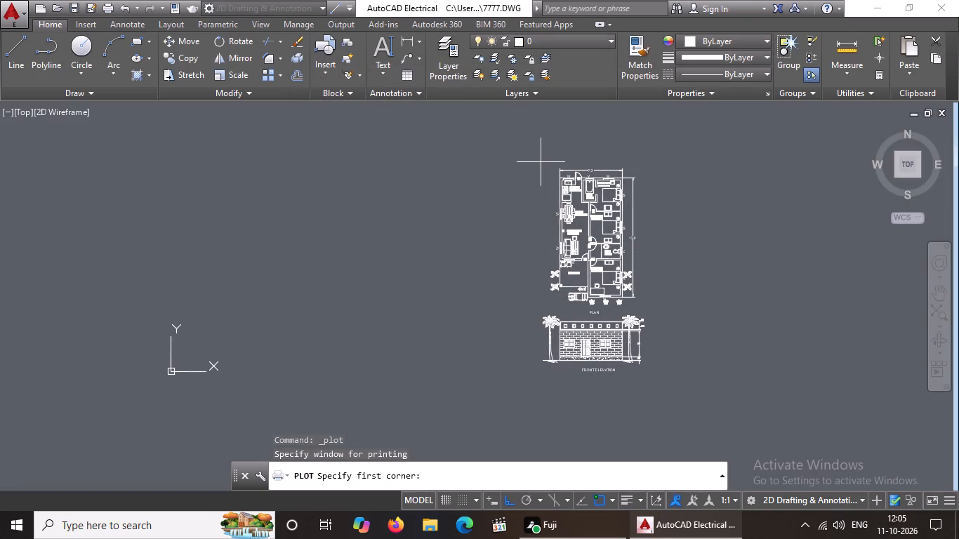
left_click(537, 161)
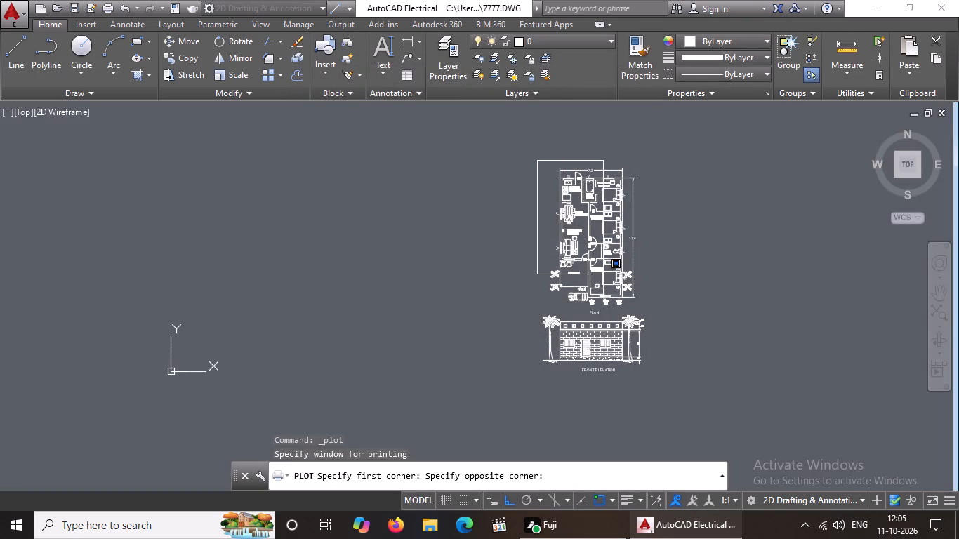
left_click(647, 380)
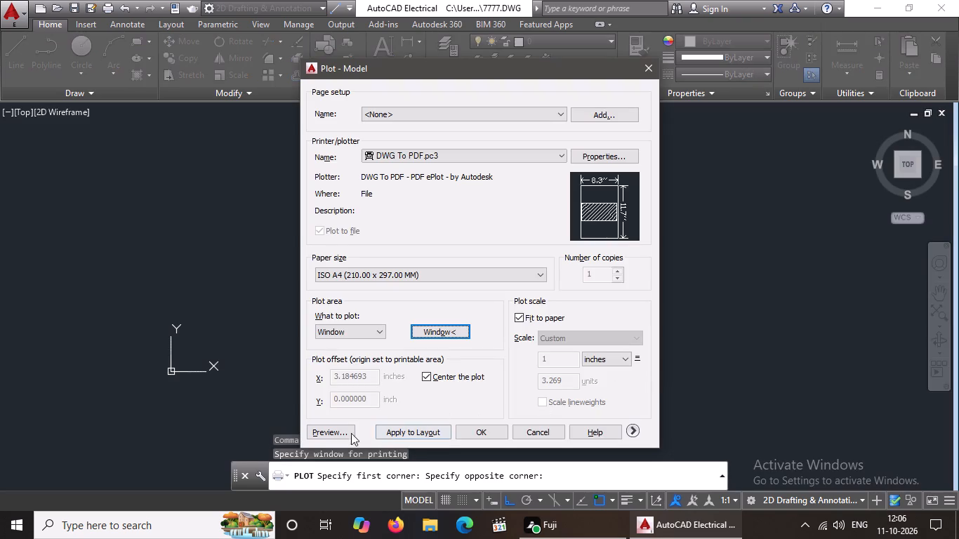
left_click(340, 426)
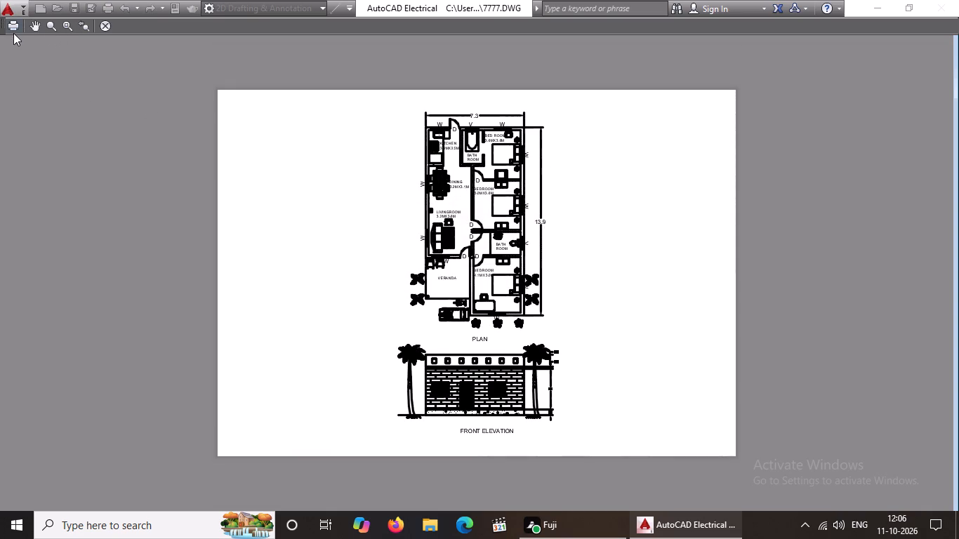
left_click(104, 20)
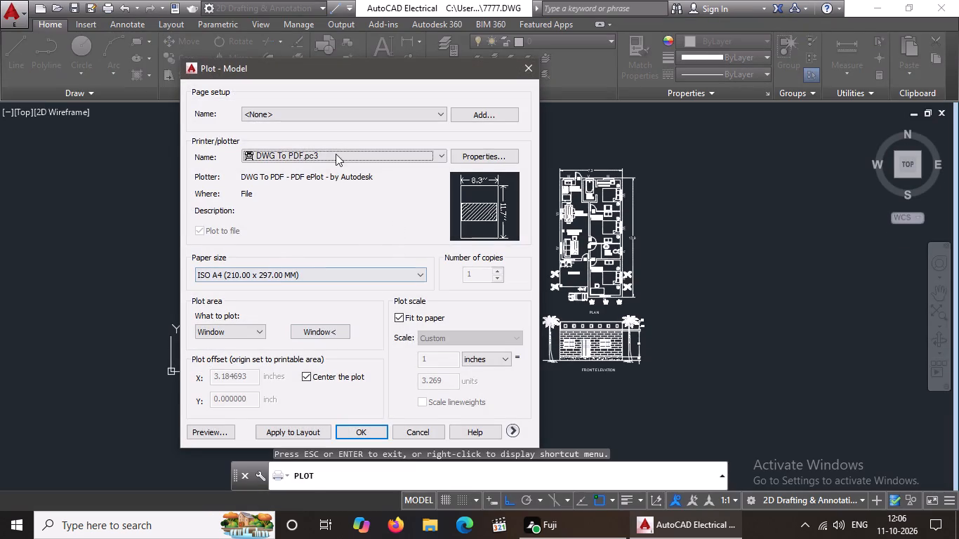
Apply the <Previous plot> page setup, window the plot area tightly around the plan and front elevation, and preview the plot.
left_click(373, 112)
left_click(306, 132)
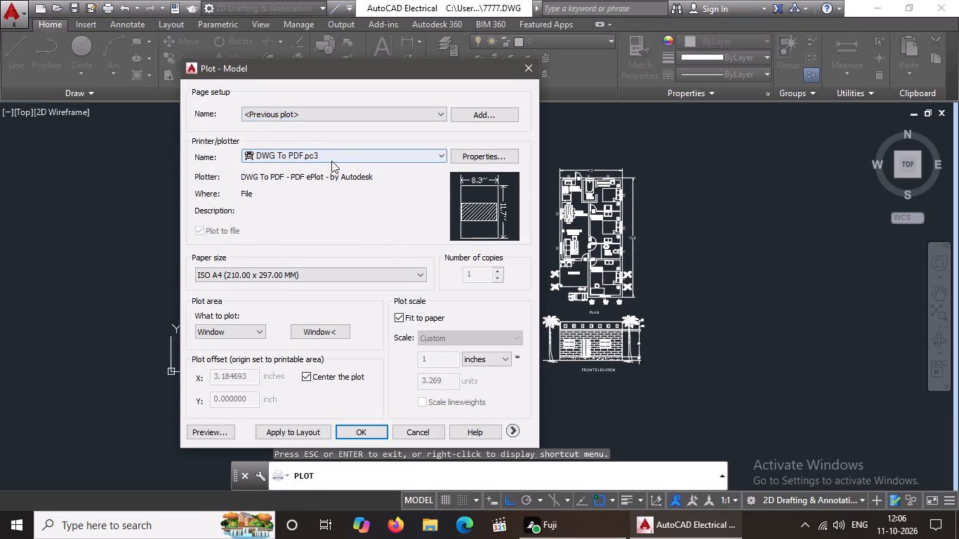
left_click(331, 332)
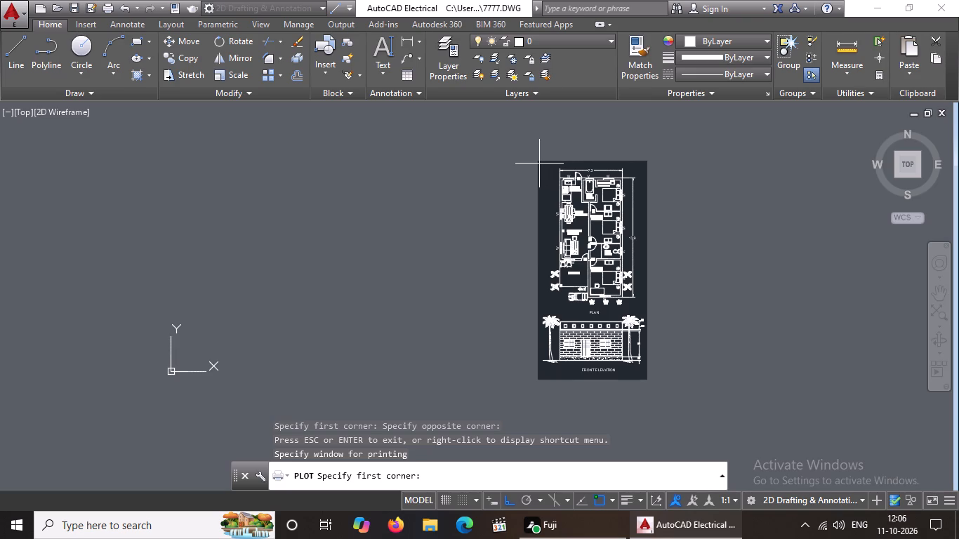
left_click(539, 163)
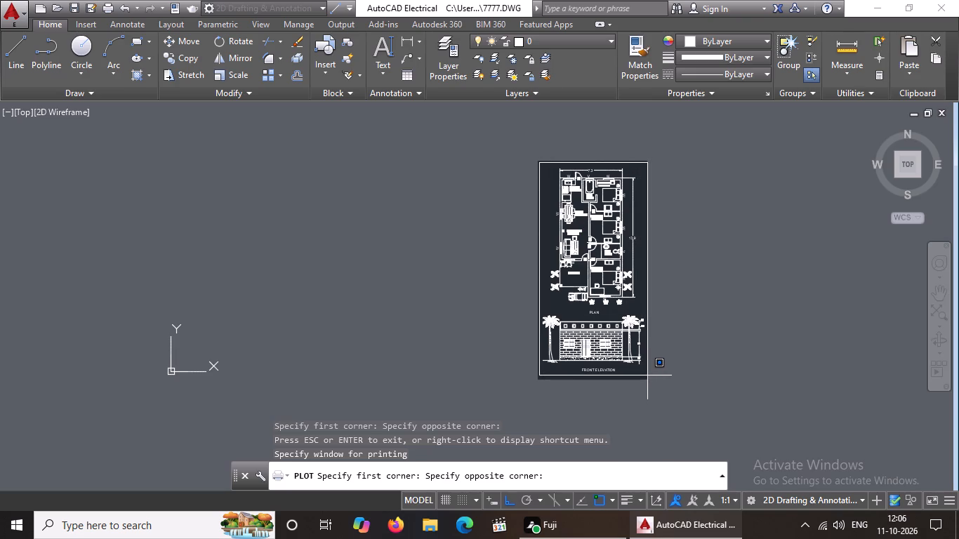
left_click(647, 375)
left_click(220, 430)
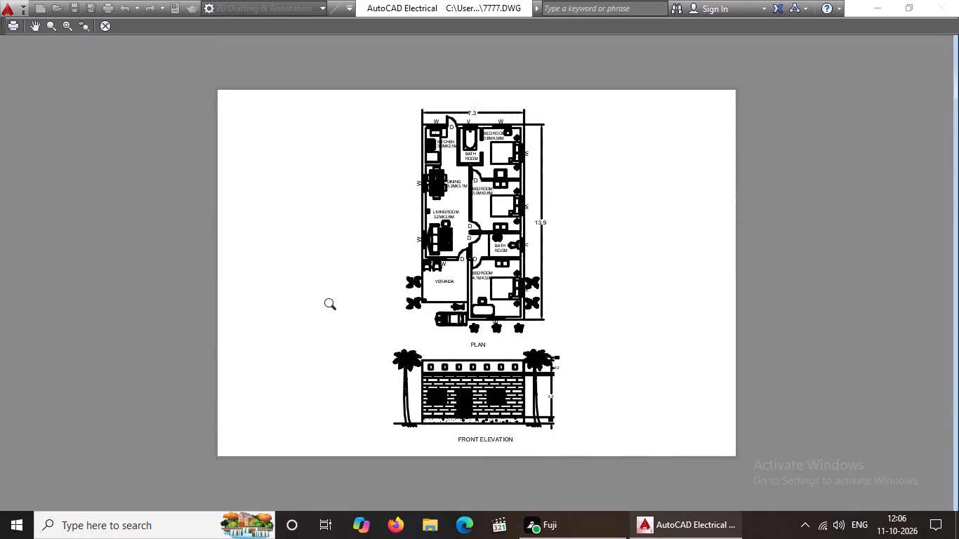
Plot the previewed sheet to 7777-Model.pdf in the Desktop's Nayana folder, and return from the opened PDF to the drawing.
left_click(7, 20)
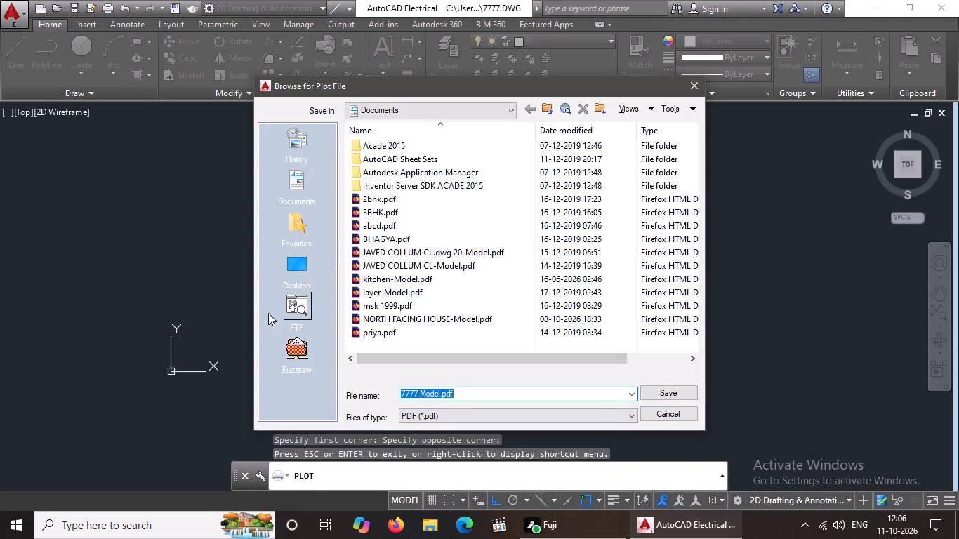
left_click(292, 275)
left_click(371, 224)
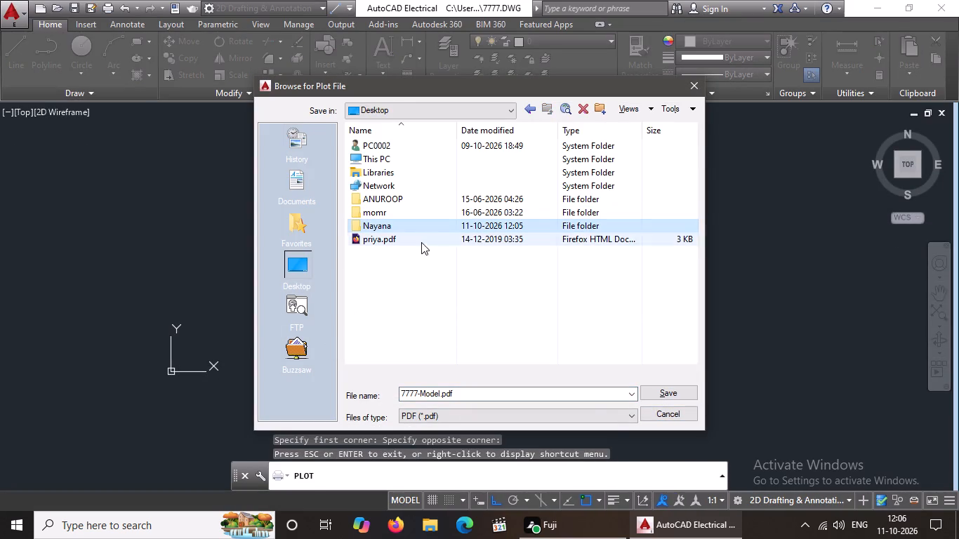
left_click(675, 387)
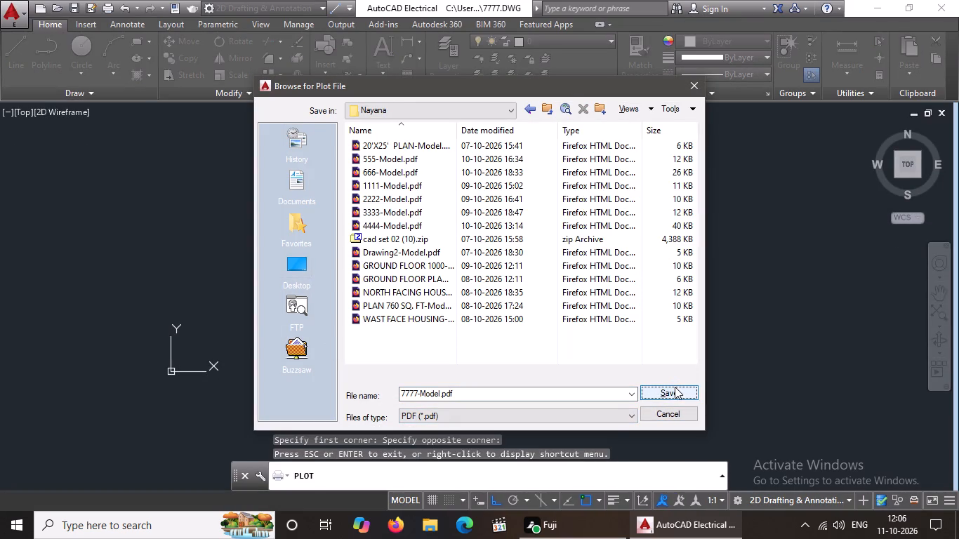
left_click(669, 391)
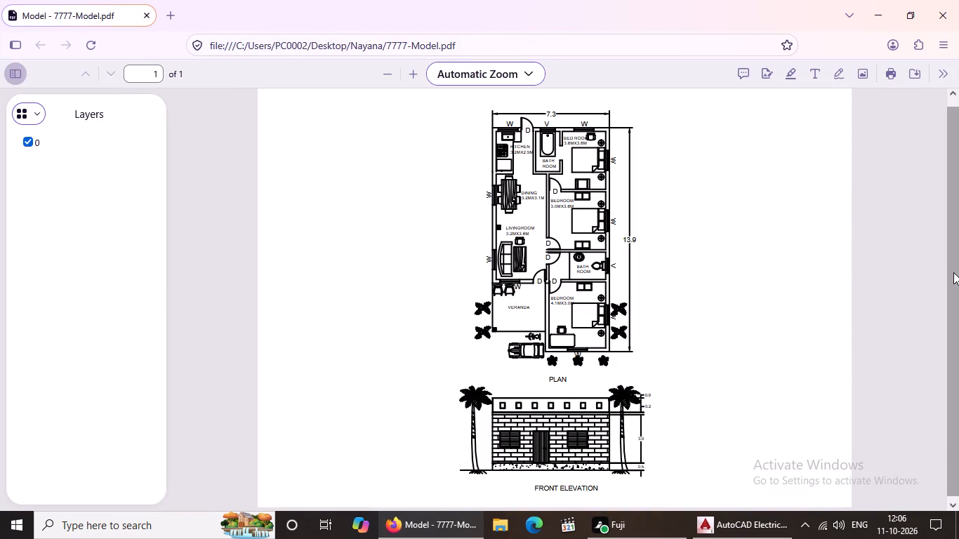
left_click(881, 2)
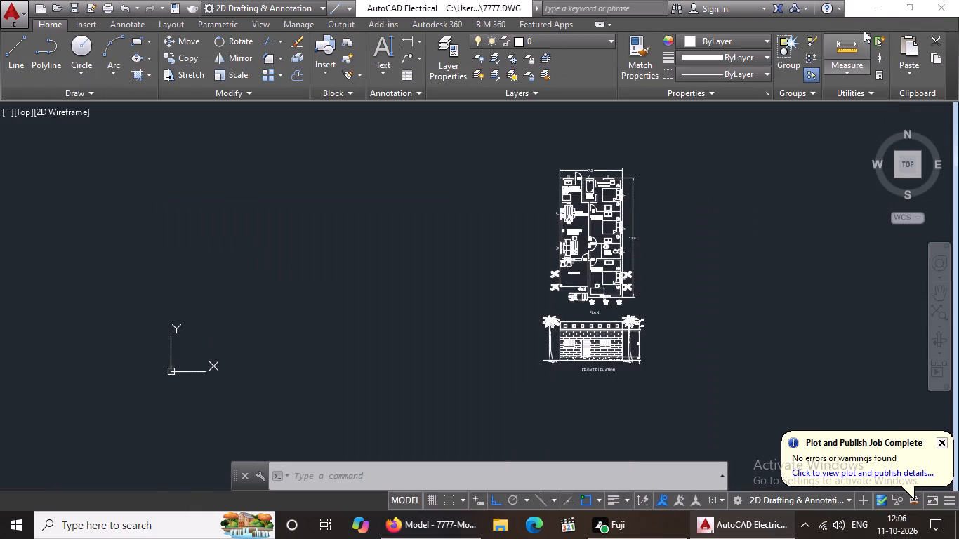